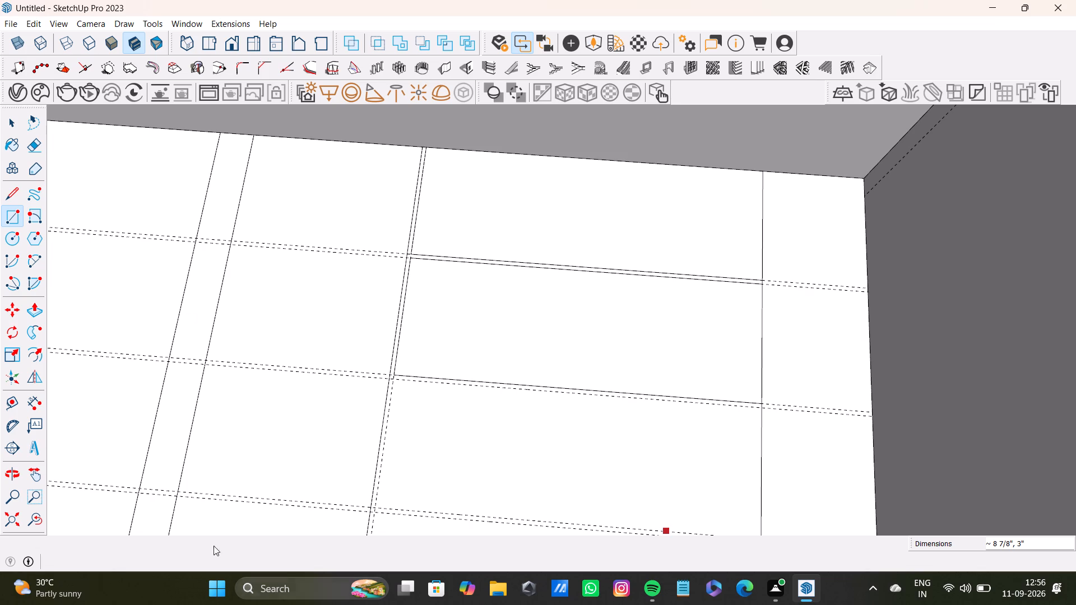
# Draw a third countertop rectangle directly in front of the second, between the second and third crosswise guide pairs.
pyautogui.scroll(-12, 505, 212)
pyautogui.scroll(11, 444, 393)
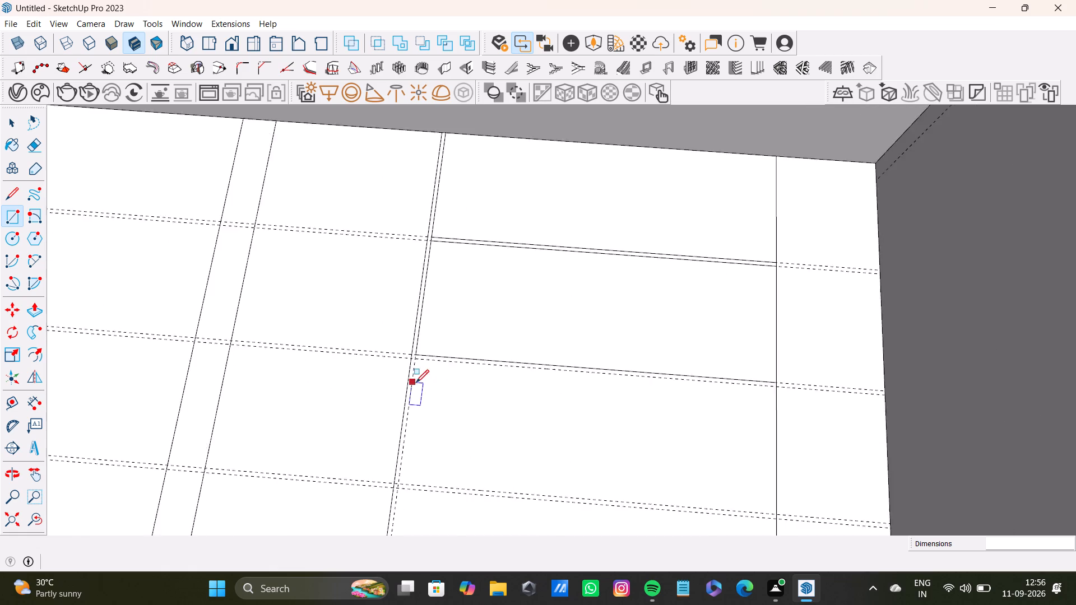
pyautogui.scroll(2, 416, 383)
pyautogui.click(419, 347)
pyautogui.scroll(-4, 638, 414)
pyautogui.keyDown('shift'); pyautogui.moveTo(806, 446); pyautogui.dragTo(781, 359, button='middle'); pyautogui.keyUp('shift')
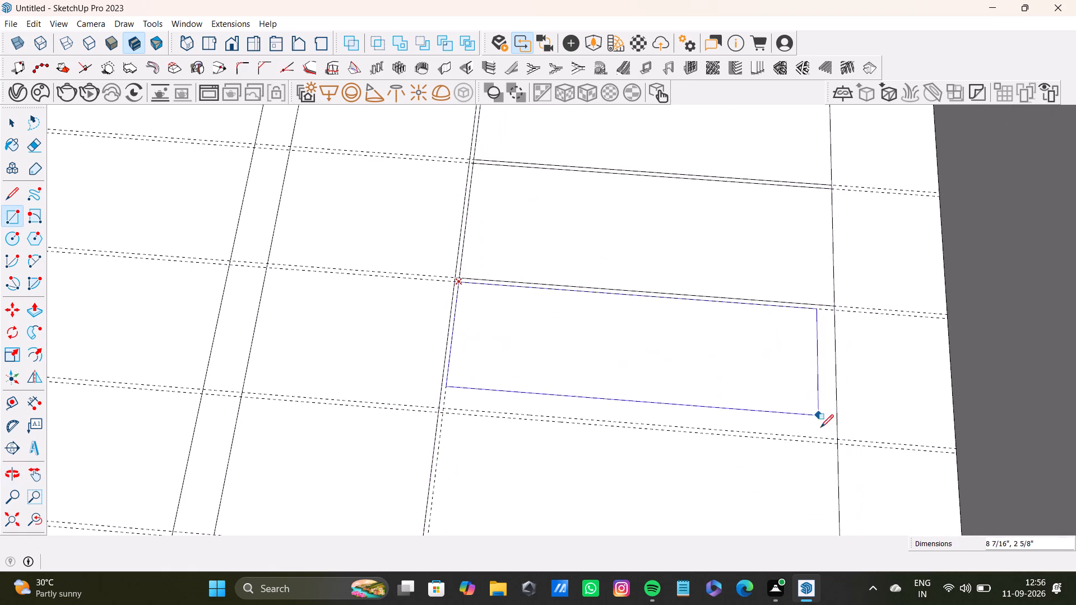
pyautogui.click(836, 440)
# Draw a fourth rectangle about 8 7/8" by 3 1/8" in front of the third, between the third and fourth crosswise guide pairs.
pyautogui.scroll(-3, 625, 456)
pyautogui.keyDown('shift'); pyautogui.moveTo(614, 452); pyautogui.dragTo(597, 359, button='middle'); pyautogui.keyUp('shift')
pyautogui.scroll(4, 465, 380)
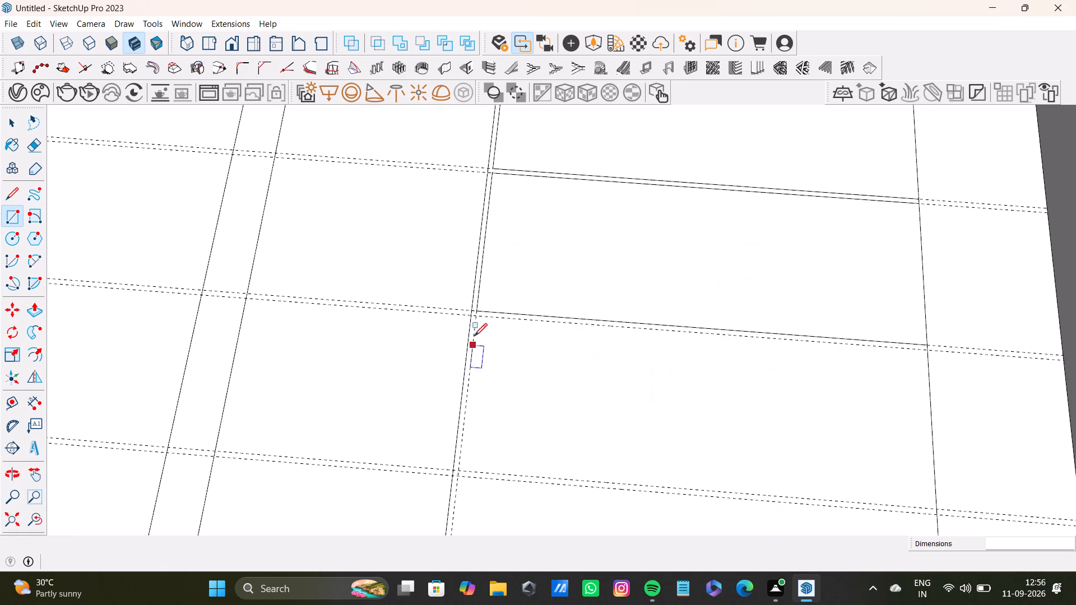
pyautogui.click(477, 317)
pyautogui.scroll(-3, 642, 437)
pyautogui.keyDown('shift'); pyautogui.moveTo(728, 427); pyautogui.dragTo(714, 409, button='middle'); pyautogui.keyUp('shift')
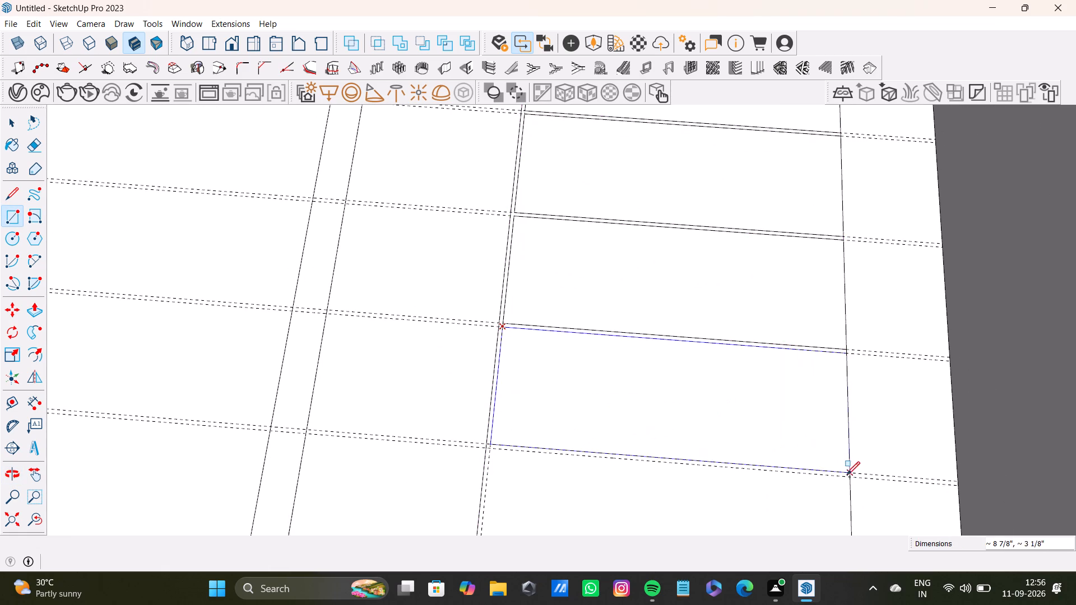
pyautogui.click(848, 474)
# Draw a fifth rectangle about 8 7/8" wide from the fourth crosswise guide pair to the countertop's front edge.
pyautogui.keyDown('shift'); pyautogui.scroll(-3, 755, 499); pyautogui.keyUp('shift')
pyautogui.keyDown('shift'); pyautogui.moveTo(736, 493); pyautogui.dragTo(715, 395, button='middle'); pyautogui.keyUp('shift')
pyautogui.scroll(5, 549, 410)
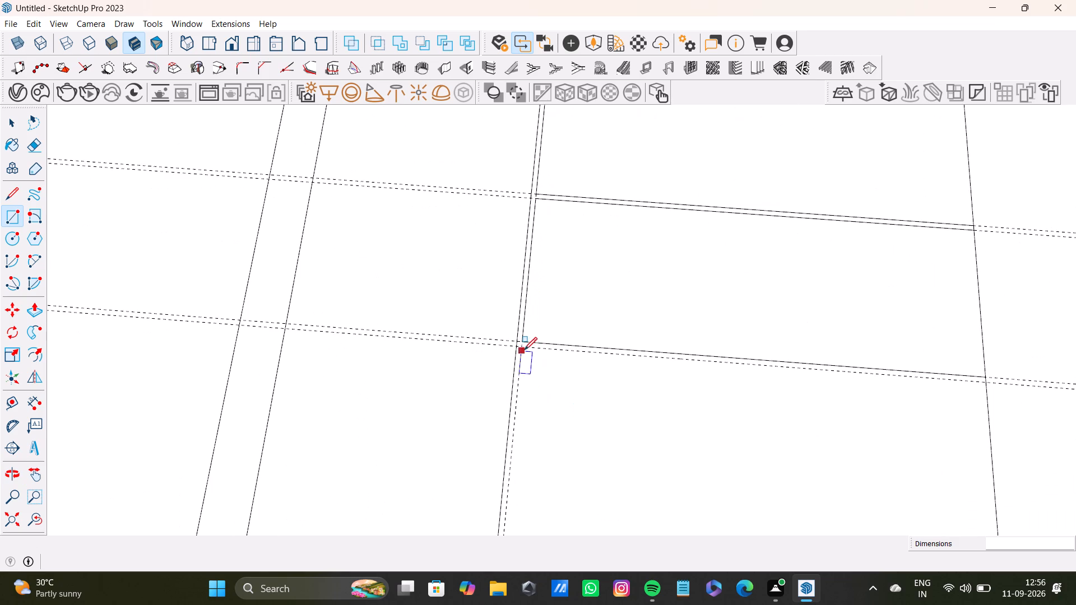
pyautogui.click(524, 350)
pyautogui.scroll(-3, 569, 391)
pyautogui.moveTo(723, 457); pyautogui.dragTo(709, 312, button='middle')
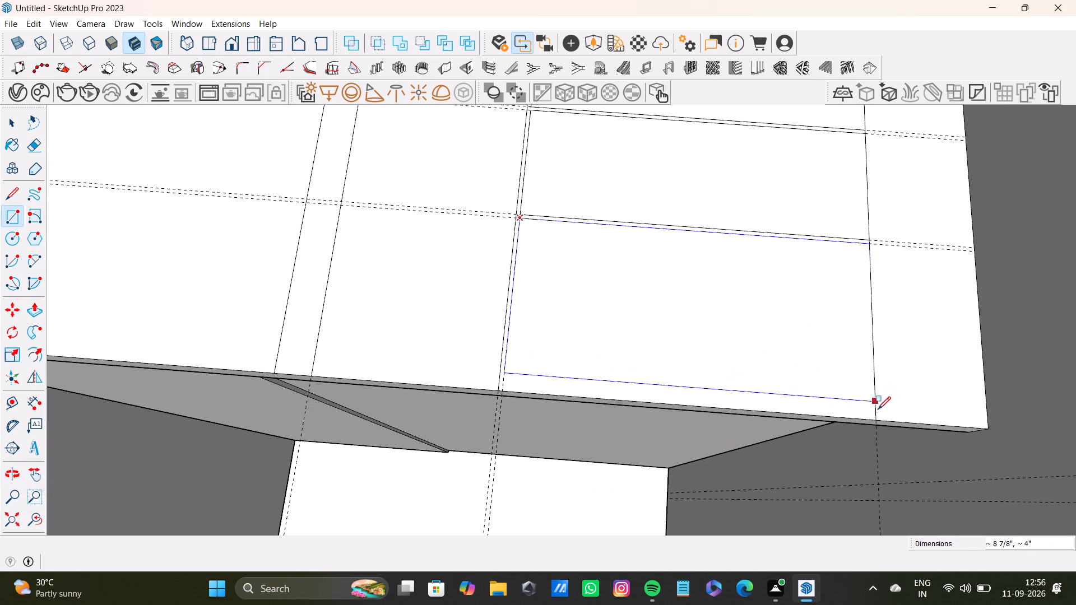
pyautogui.click(876, 416)
pyautogui.scroll(-5, 758, 370)
pyautogui.press('space')
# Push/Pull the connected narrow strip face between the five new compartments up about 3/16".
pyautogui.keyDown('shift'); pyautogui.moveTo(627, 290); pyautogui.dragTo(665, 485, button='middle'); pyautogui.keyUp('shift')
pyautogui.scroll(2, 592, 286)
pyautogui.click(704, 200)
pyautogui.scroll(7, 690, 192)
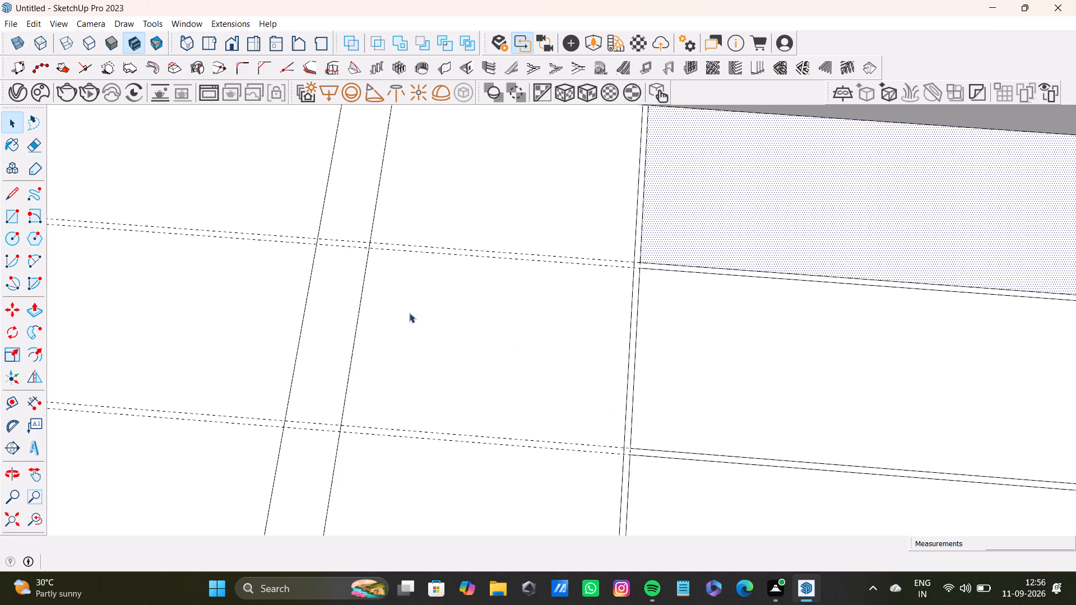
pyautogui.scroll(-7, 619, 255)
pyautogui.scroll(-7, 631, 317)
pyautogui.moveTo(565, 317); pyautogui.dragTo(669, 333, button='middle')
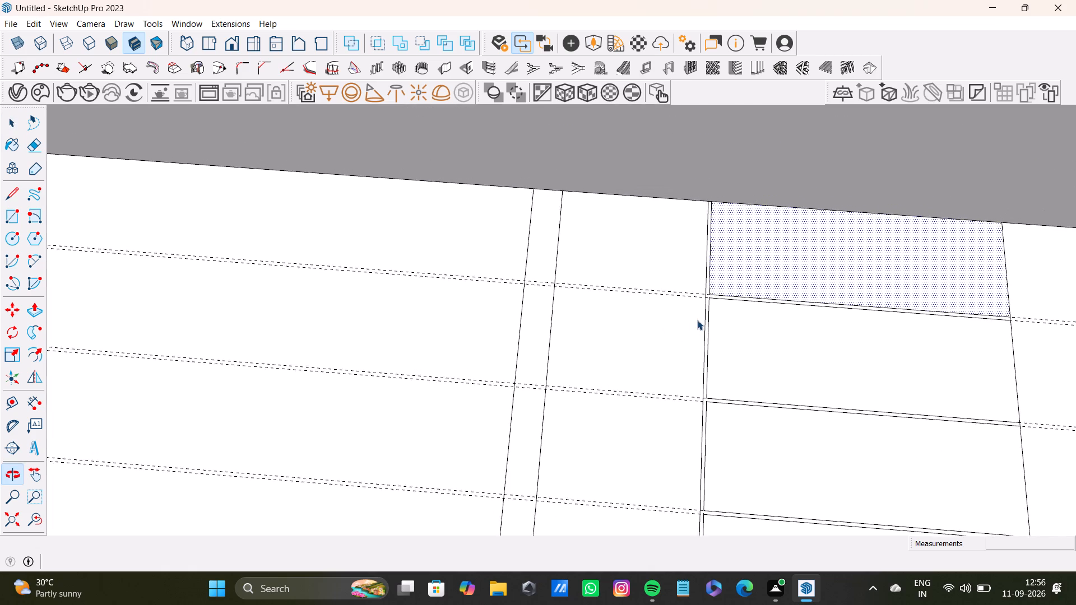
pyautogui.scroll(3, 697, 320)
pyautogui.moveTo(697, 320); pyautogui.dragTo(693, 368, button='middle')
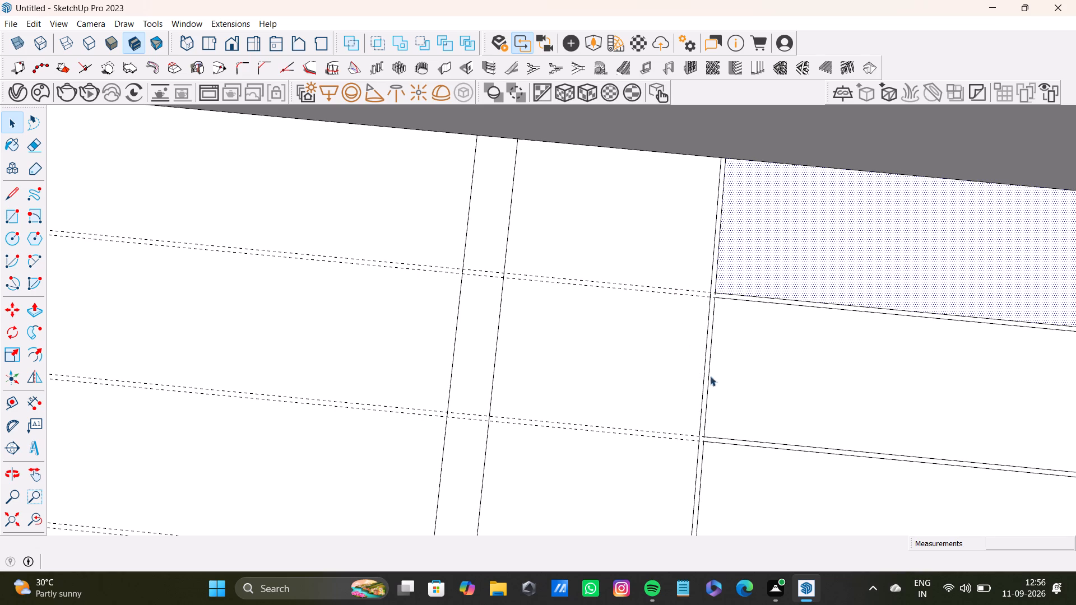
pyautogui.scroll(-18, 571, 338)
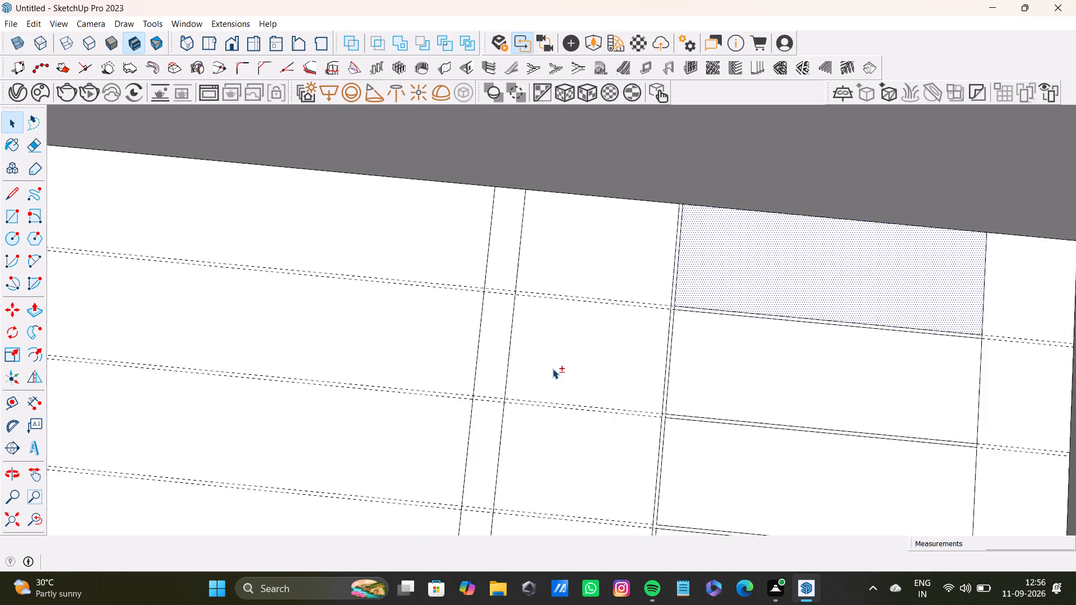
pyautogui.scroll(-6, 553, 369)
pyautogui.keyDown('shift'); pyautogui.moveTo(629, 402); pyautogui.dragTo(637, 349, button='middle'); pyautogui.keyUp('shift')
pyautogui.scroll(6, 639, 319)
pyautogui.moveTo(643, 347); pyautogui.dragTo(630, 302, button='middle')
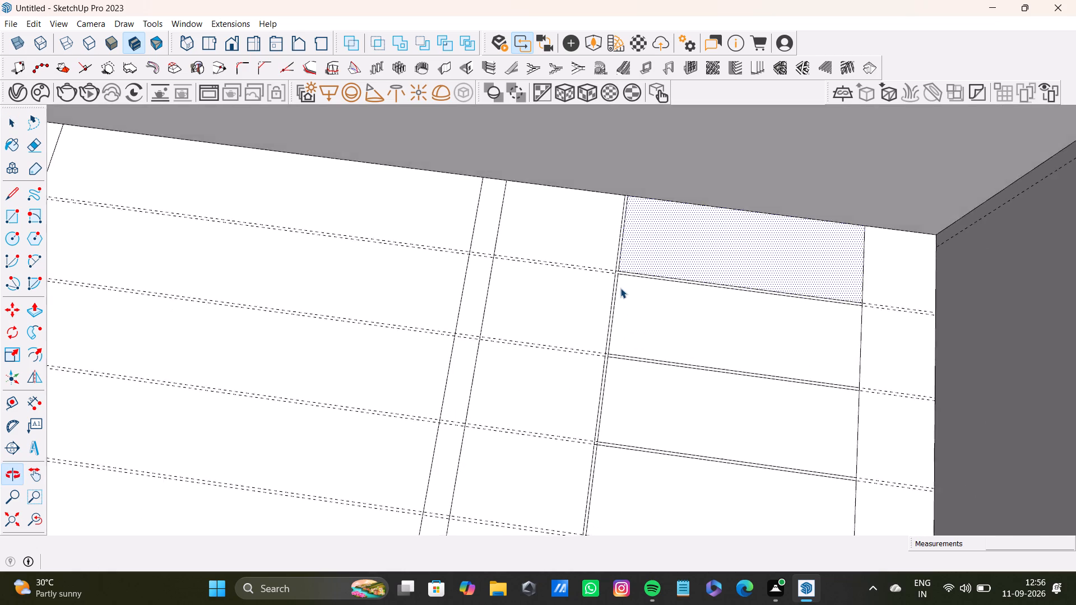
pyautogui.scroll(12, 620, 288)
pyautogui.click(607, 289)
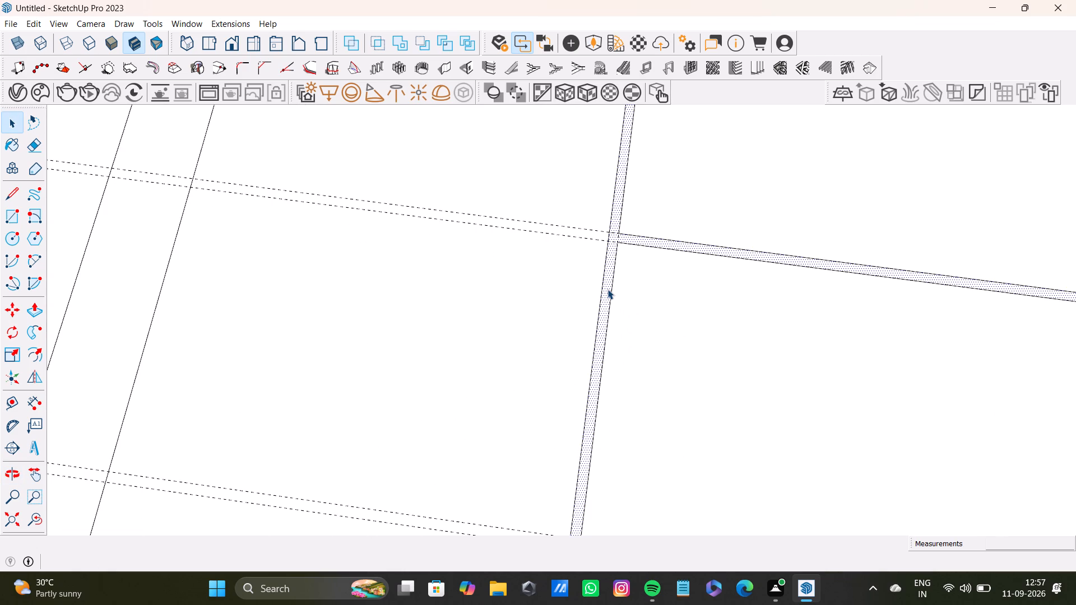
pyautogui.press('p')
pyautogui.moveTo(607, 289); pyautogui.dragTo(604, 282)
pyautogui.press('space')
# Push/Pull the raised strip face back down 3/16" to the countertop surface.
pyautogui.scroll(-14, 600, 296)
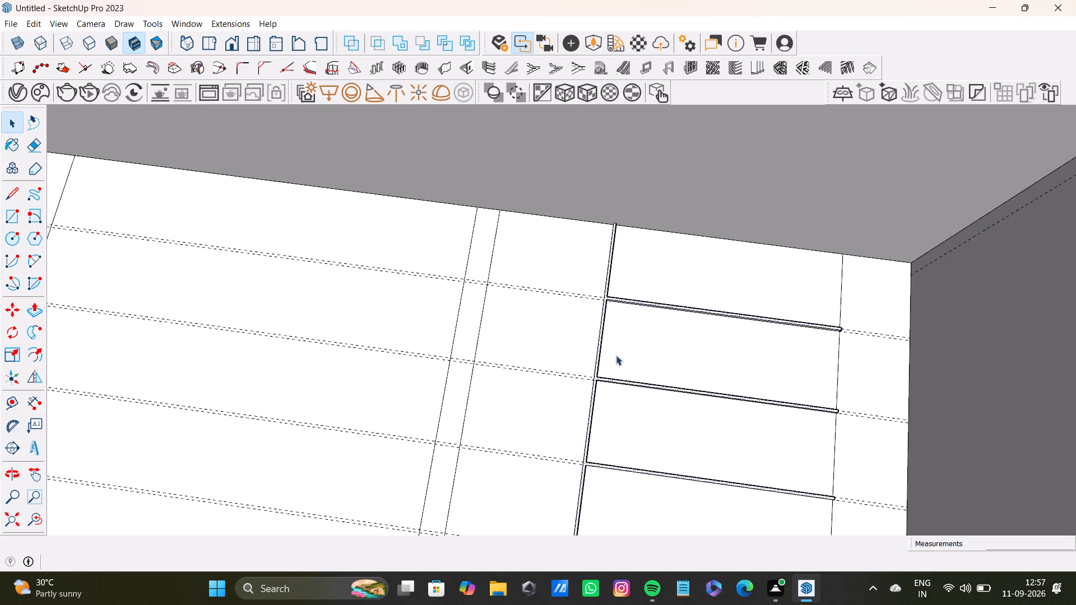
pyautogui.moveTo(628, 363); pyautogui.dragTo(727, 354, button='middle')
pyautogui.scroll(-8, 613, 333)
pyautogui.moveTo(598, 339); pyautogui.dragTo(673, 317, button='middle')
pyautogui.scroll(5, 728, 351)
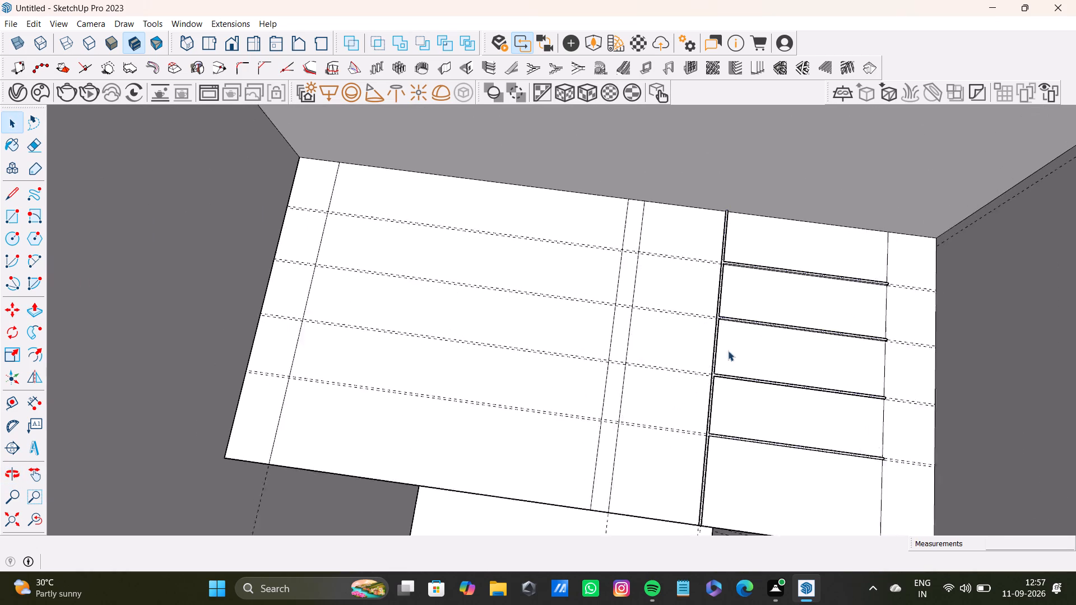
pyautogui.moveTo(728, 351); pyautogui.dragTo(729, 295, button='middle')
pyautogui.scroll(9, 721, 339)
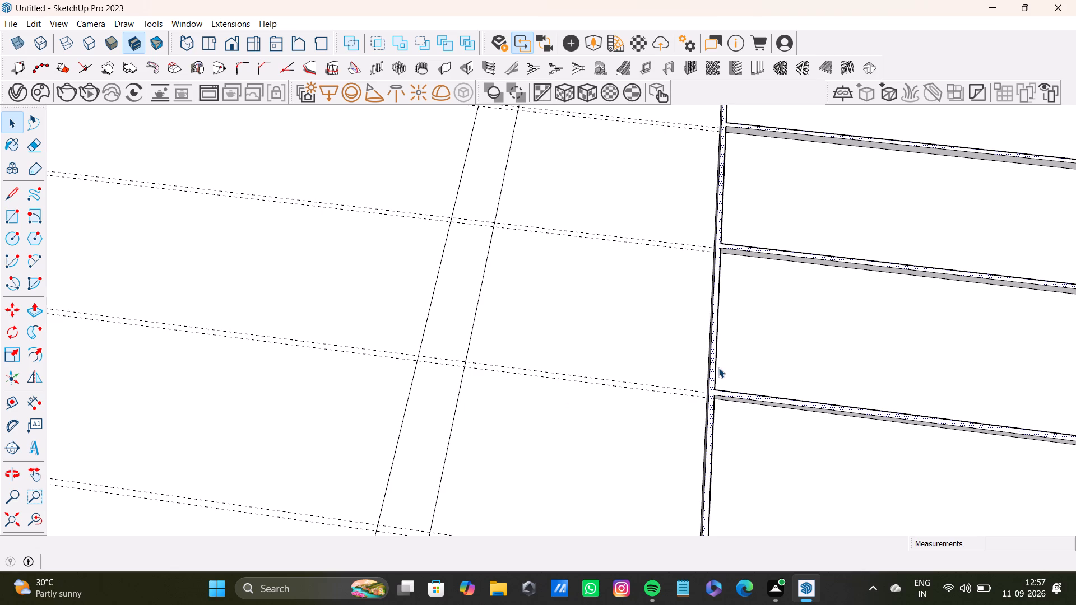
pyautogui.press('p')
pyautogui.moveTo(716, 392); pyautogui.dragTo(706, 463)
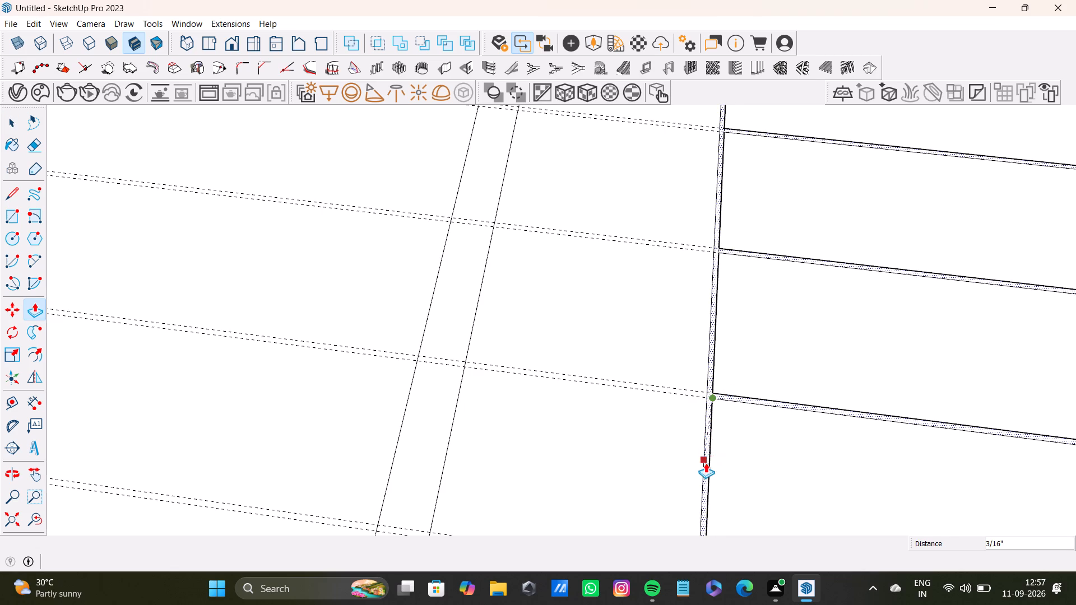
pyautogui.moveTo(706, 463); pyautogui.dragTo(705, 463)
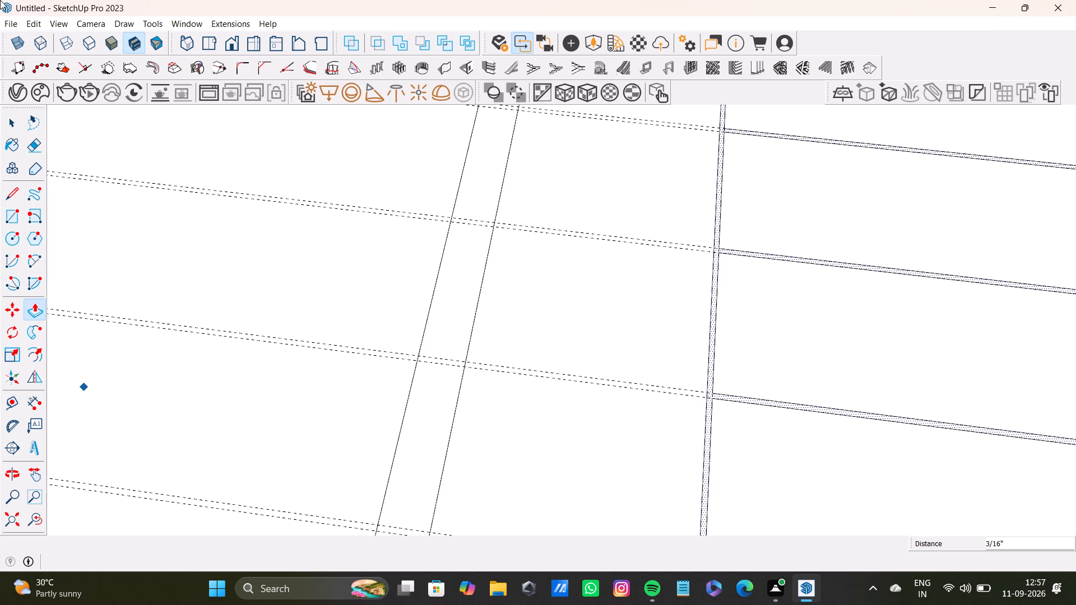
# Draw a line about 1' 4 3/8" long just inside the back edge, across the wide area beside the solid divider strip.
pyautogui.scroll(-5, 324, 144)
pyautogui.scroll(-20, 461, 231)
pyautogui.scroll(-1, 461, 231)
pyautogui.scroll(-5, 388, 385)
pyautogui.keyDown('shift'); pyautogui.moveTo(388, 385); pyautogui.dragTo(638, 422, button='middle'); pyautogui.keyUp('shift')
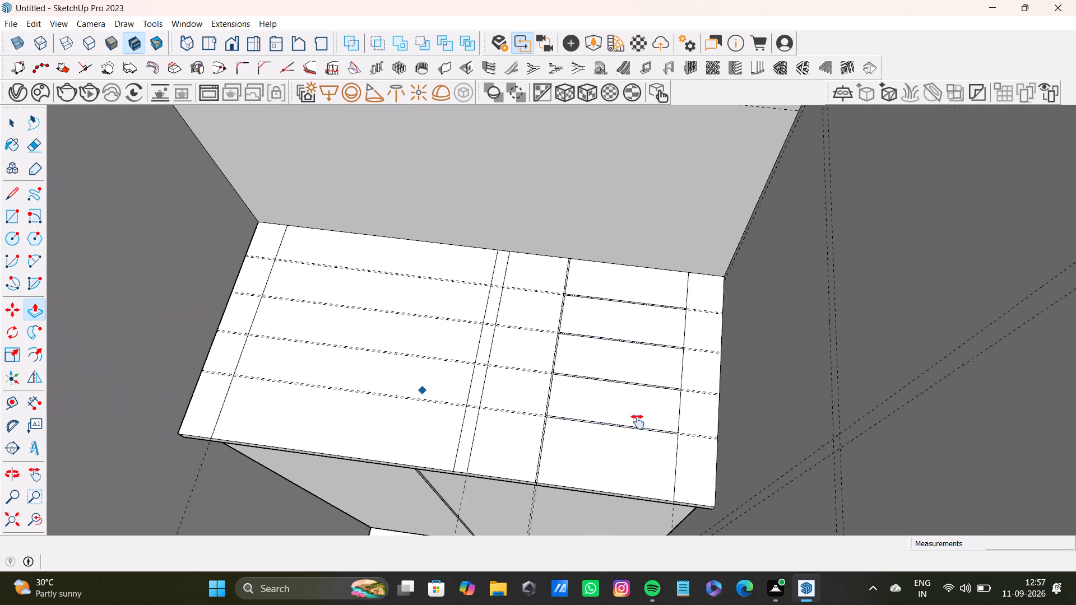
pyautogui.keyDown('shift'); pyautogui.moveTo(638, 422); pyautogui.dragTo(693, 434, button='middle'); pyautogui.keyUp('shift')
pyautogui.scroll(7, 632, 415)
pyautogui.scroll(-9, 612, 409)
pyautogui.press('space')
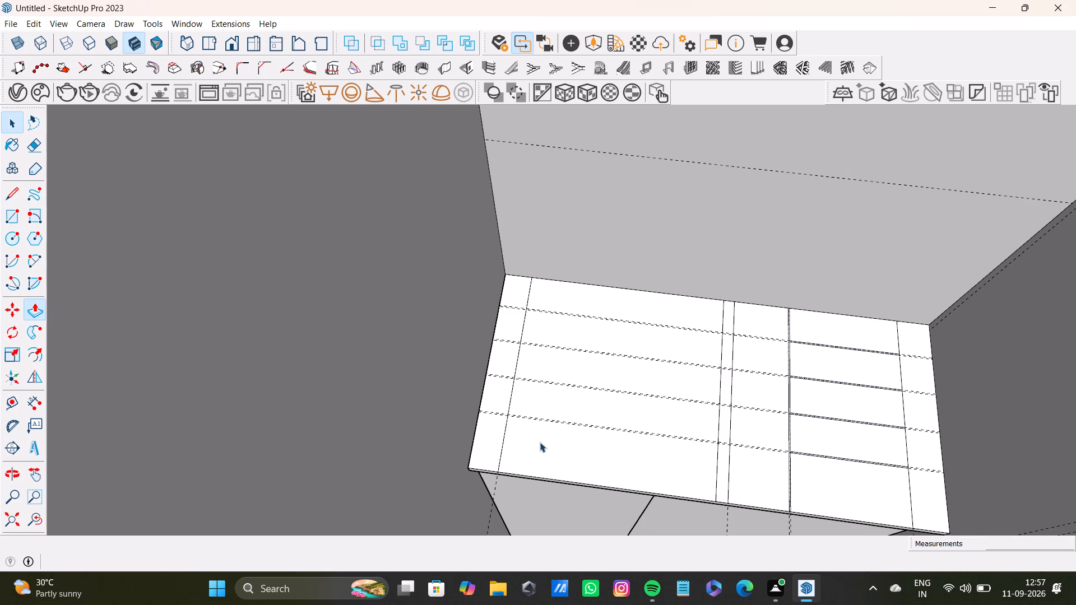
pyautogui.press('r')
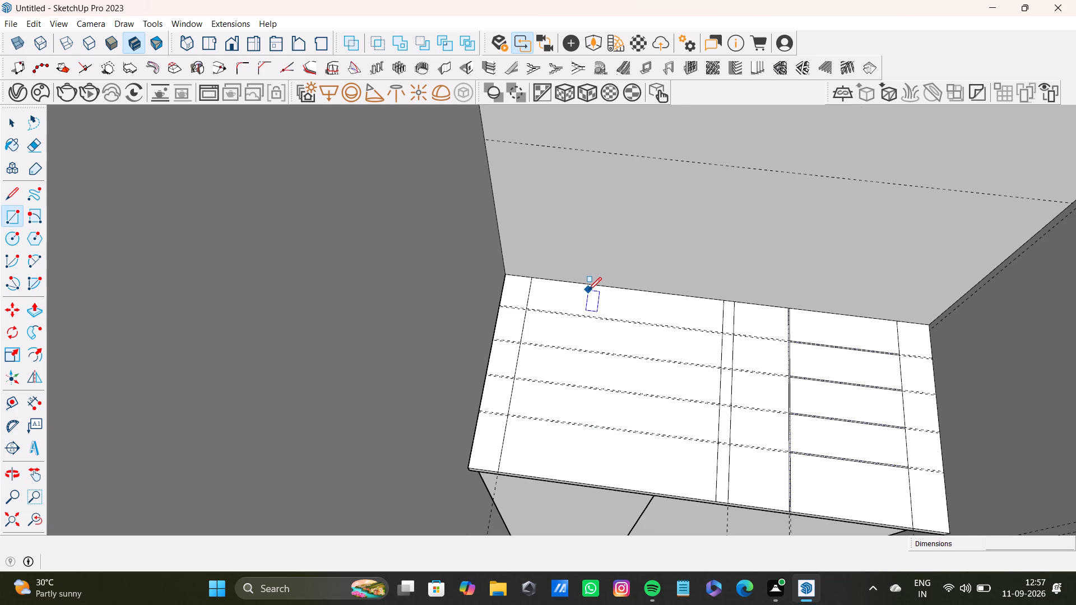
pyautogui.press('t')
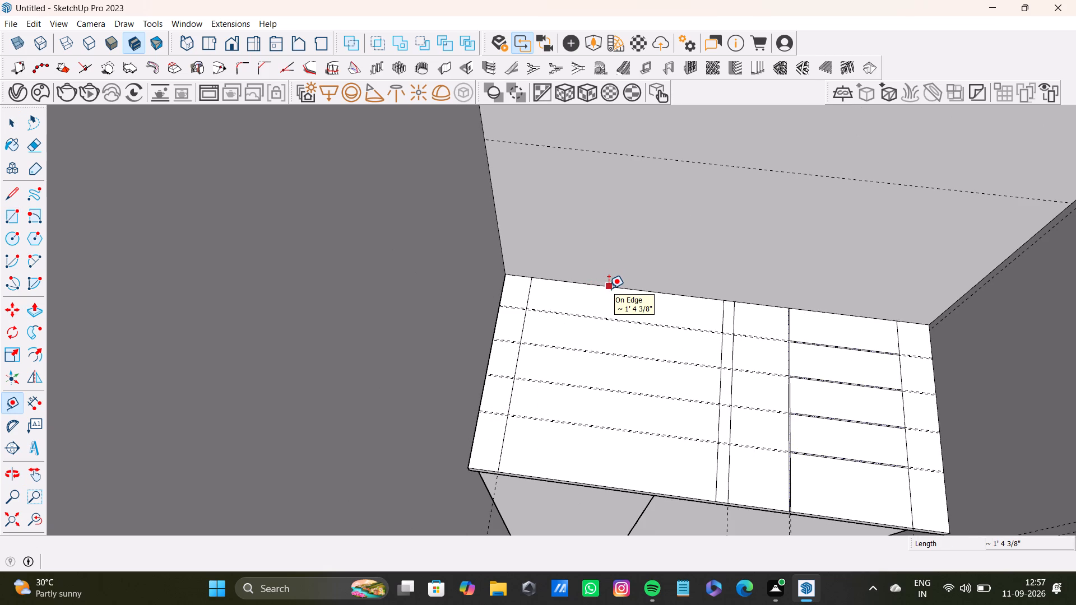
pyautogui.press('l')
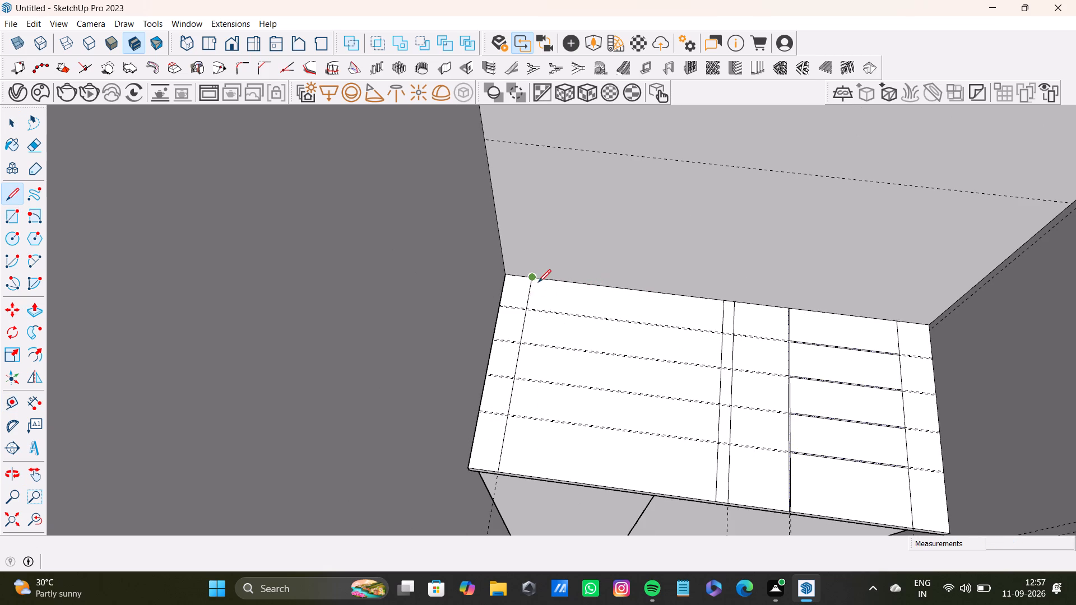
pyautogui.click(532, 286)
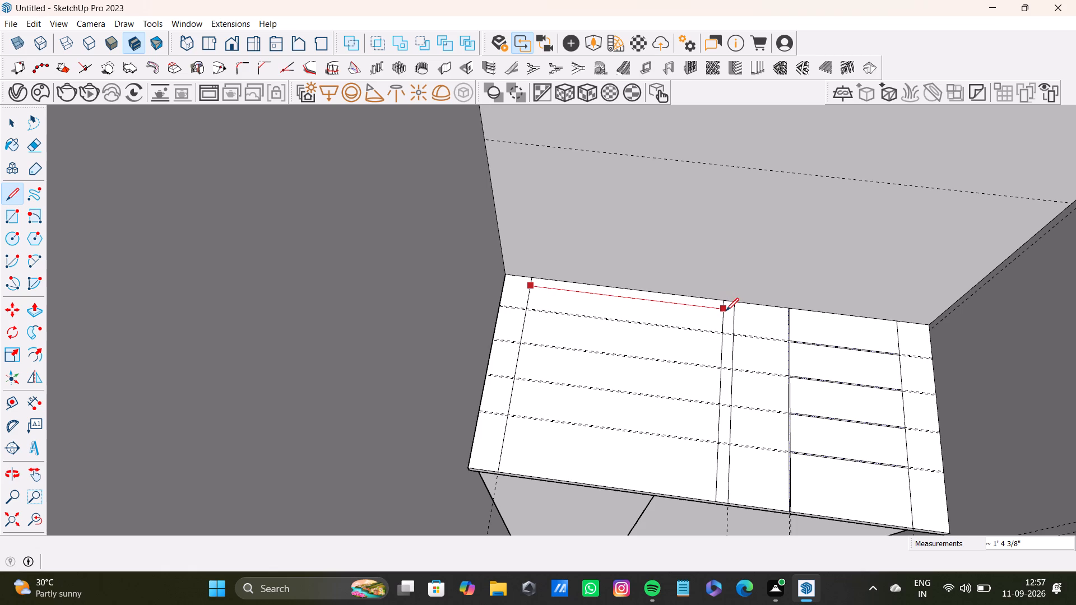
pyautogui.click(726, 311)
# Draw a matching line just inside the countertop's front edge, from the outer front-to-back line to the solid divider strip.
pyautogui.scroll(-3, 708, 373)
pyautogui.keyDown('shift'); pyautogui.moveTo(692, 393); pyautogui.dragTo(683, 329, button='middle'); pyautogui.keyUp('shift')
pyautogui.scroll(7, 462, 399)
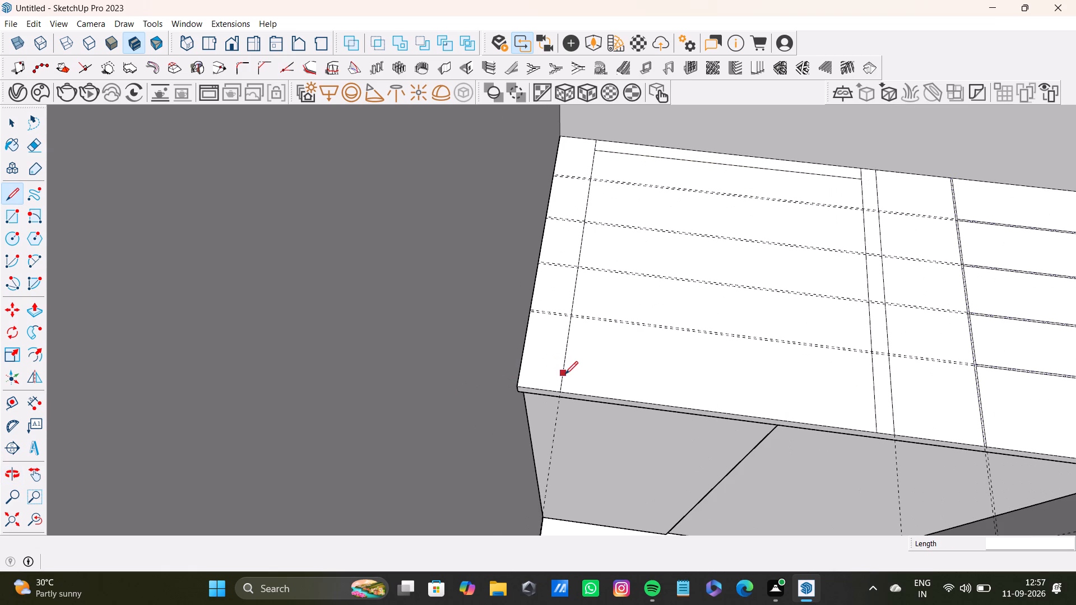
pyautogui.click(561, 377)
pyautogui.click(876, 420)
pyautogui.press('space')
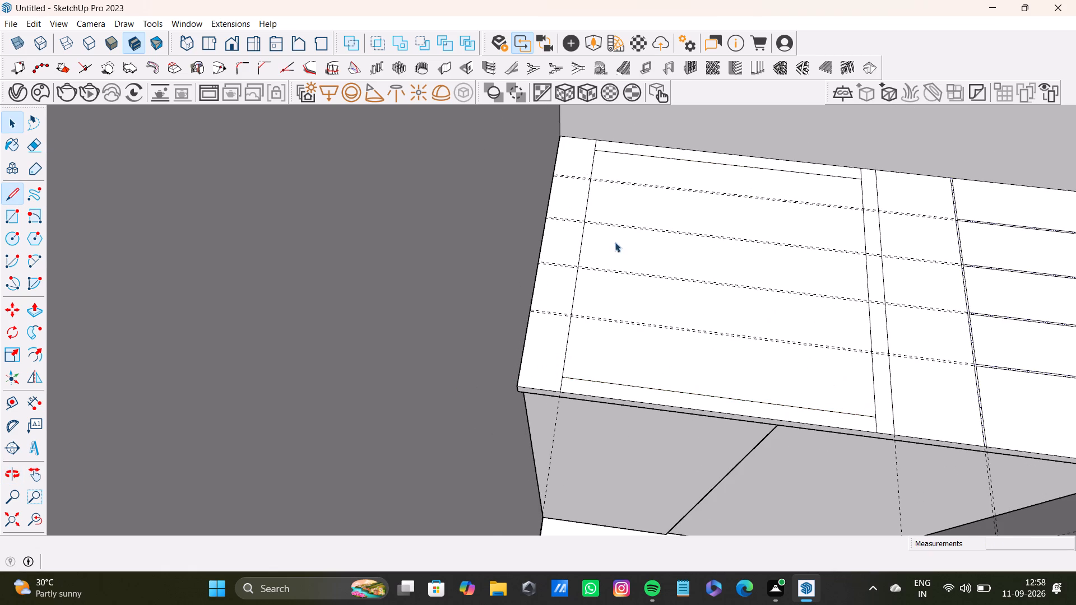
# Delete the short piece of the outer front-to-back line between the countertop's back edge and the new back line.
pyautogui.scroll(4, 607, 237)
pyautogui.scroll(-4, 605, 197)
pyautogui.keyDown('shift'); pyautogui.moveTo(602, 215); pyautogui.dragTo(563, 348, button='middle'); pyautogui.keyUp('shift')
pyautogui.keyDown('shift'); pyautogui.scroll(-1, 563, 343); pyautogui.keyUp('shift')
pyautogui.scroll(11, 553, 259)
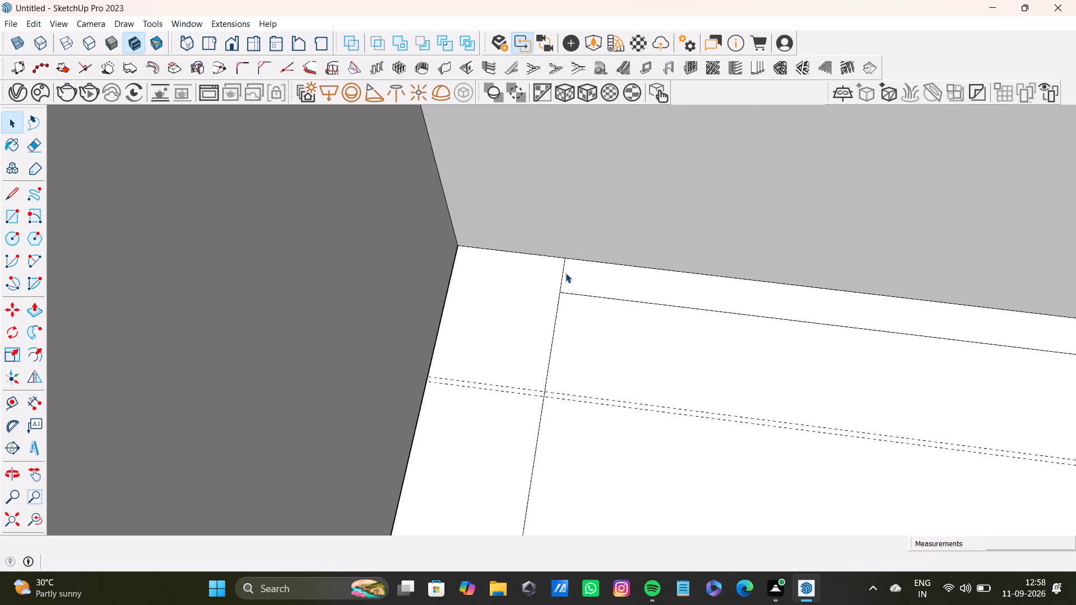
pyautogui.click(564, 276)
pyautogui.press('Delete')
pyautogui.scroll(-9, 676, 292)
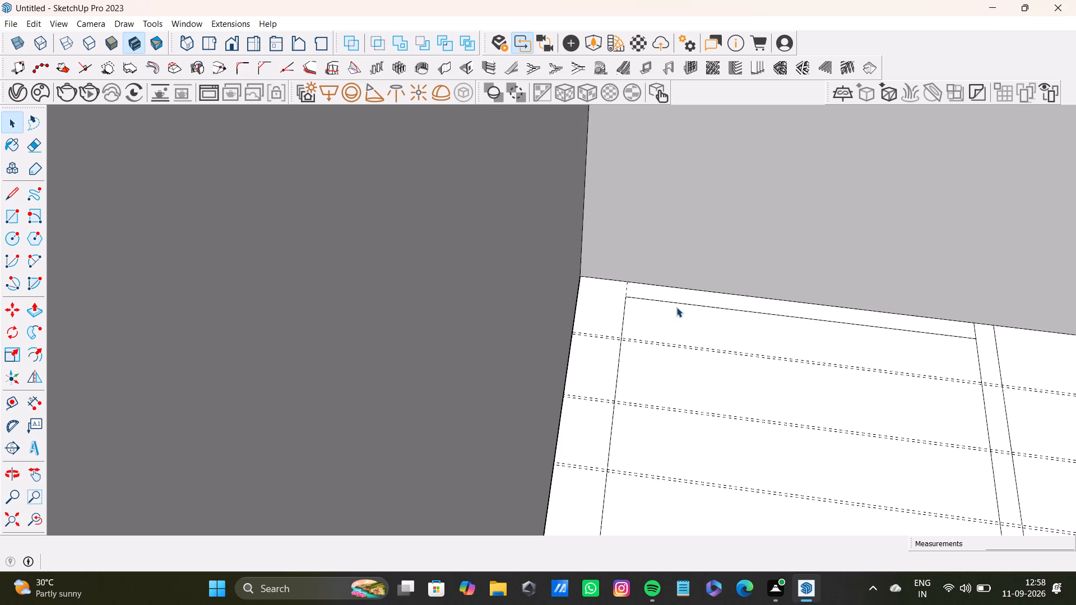
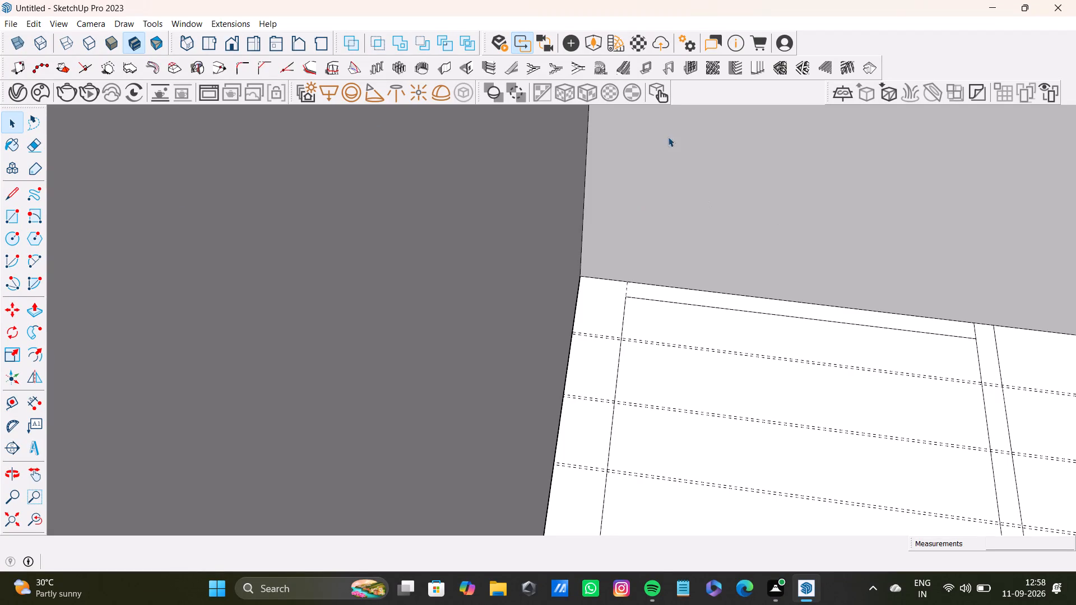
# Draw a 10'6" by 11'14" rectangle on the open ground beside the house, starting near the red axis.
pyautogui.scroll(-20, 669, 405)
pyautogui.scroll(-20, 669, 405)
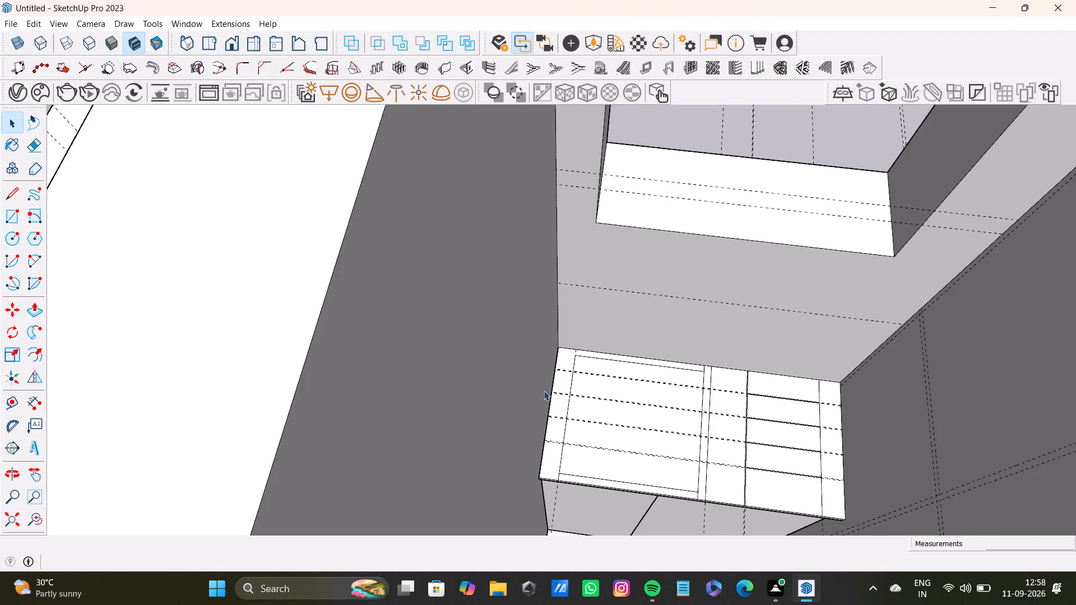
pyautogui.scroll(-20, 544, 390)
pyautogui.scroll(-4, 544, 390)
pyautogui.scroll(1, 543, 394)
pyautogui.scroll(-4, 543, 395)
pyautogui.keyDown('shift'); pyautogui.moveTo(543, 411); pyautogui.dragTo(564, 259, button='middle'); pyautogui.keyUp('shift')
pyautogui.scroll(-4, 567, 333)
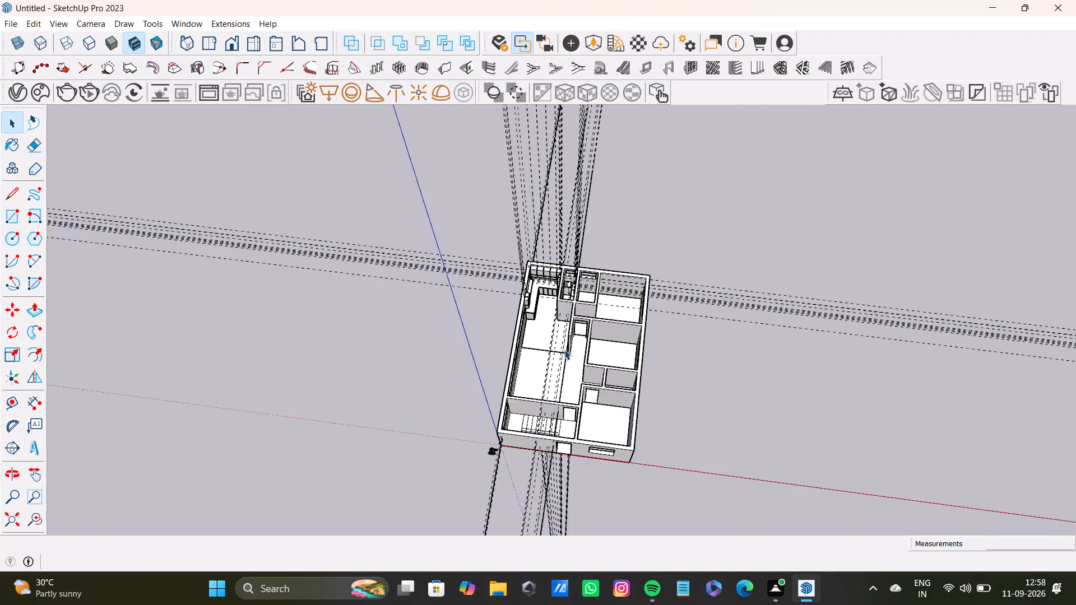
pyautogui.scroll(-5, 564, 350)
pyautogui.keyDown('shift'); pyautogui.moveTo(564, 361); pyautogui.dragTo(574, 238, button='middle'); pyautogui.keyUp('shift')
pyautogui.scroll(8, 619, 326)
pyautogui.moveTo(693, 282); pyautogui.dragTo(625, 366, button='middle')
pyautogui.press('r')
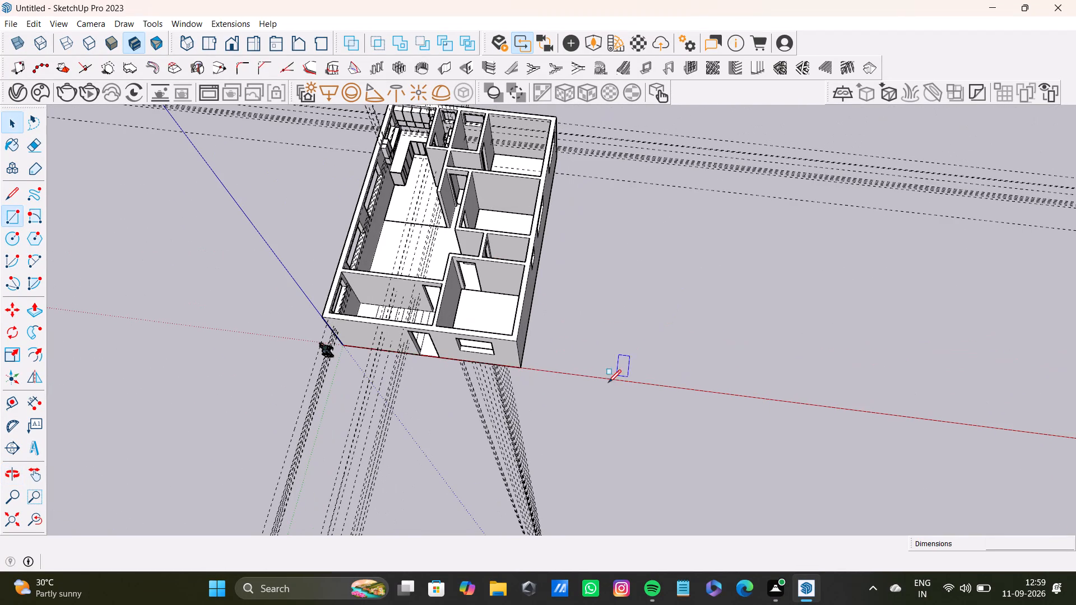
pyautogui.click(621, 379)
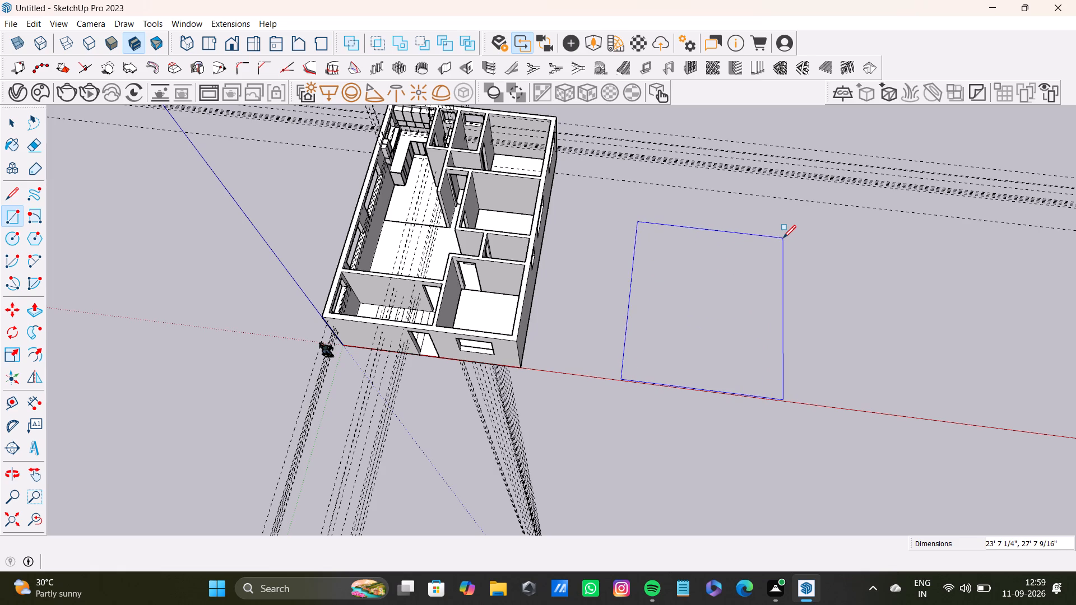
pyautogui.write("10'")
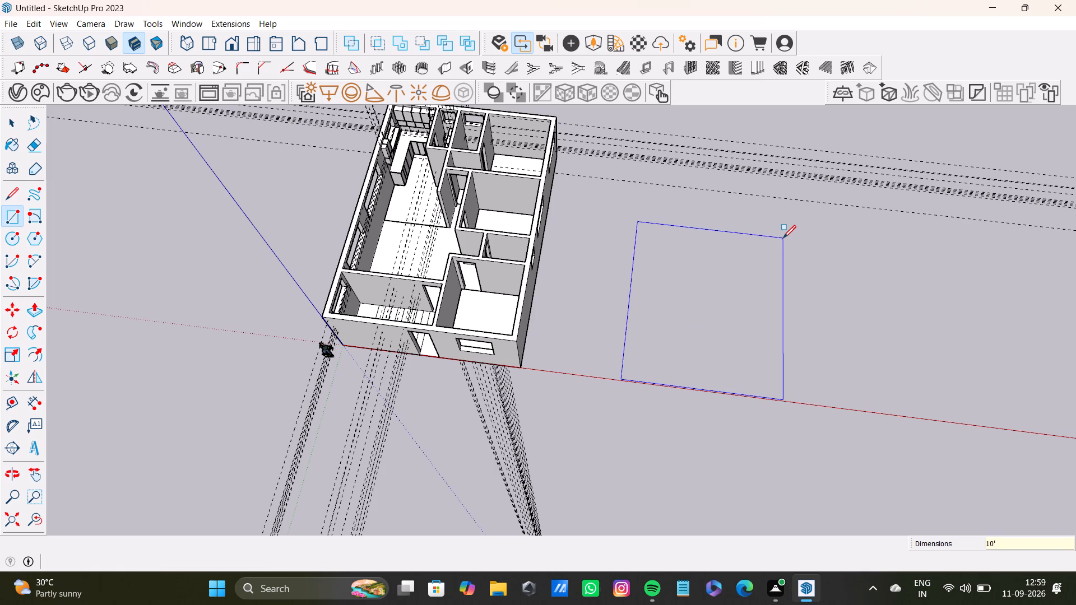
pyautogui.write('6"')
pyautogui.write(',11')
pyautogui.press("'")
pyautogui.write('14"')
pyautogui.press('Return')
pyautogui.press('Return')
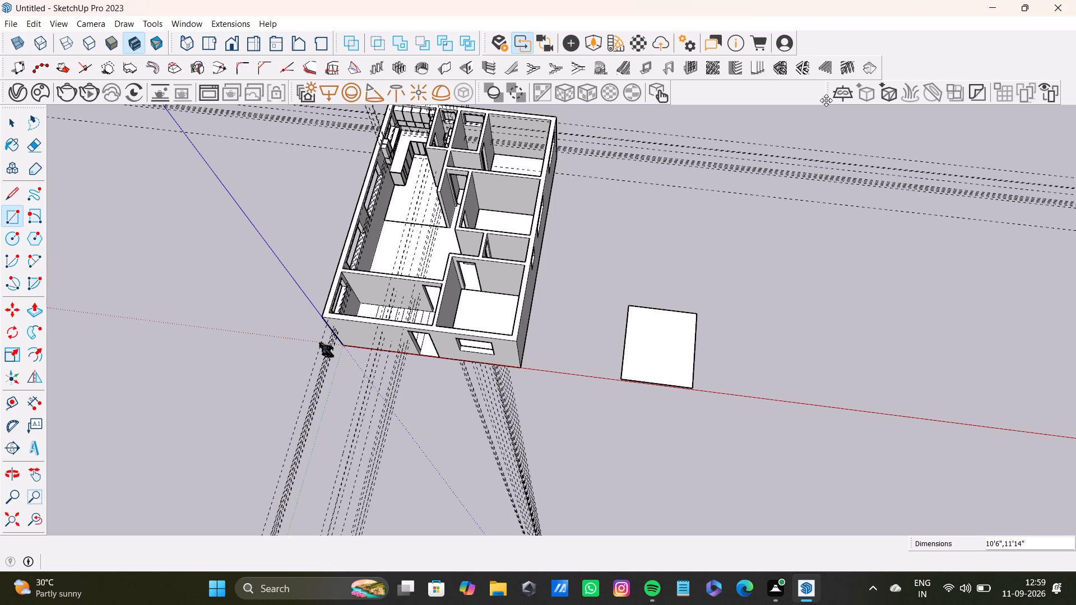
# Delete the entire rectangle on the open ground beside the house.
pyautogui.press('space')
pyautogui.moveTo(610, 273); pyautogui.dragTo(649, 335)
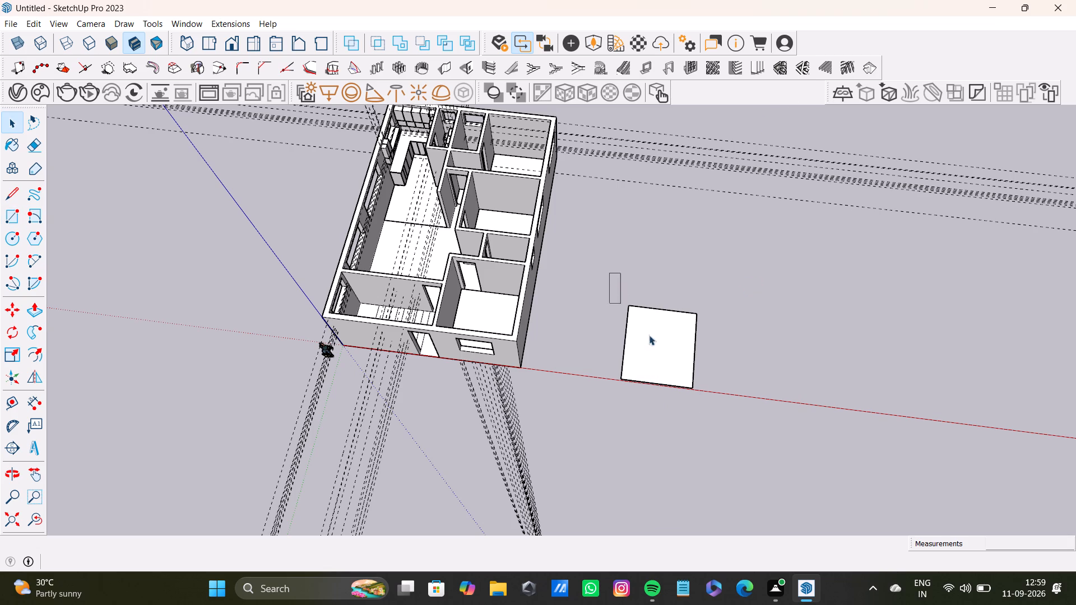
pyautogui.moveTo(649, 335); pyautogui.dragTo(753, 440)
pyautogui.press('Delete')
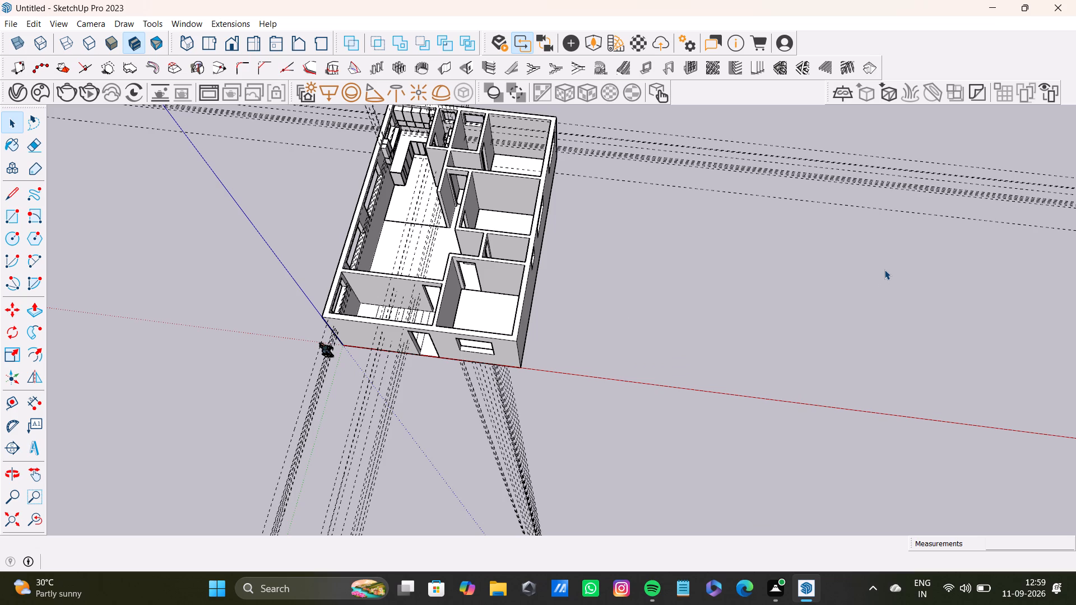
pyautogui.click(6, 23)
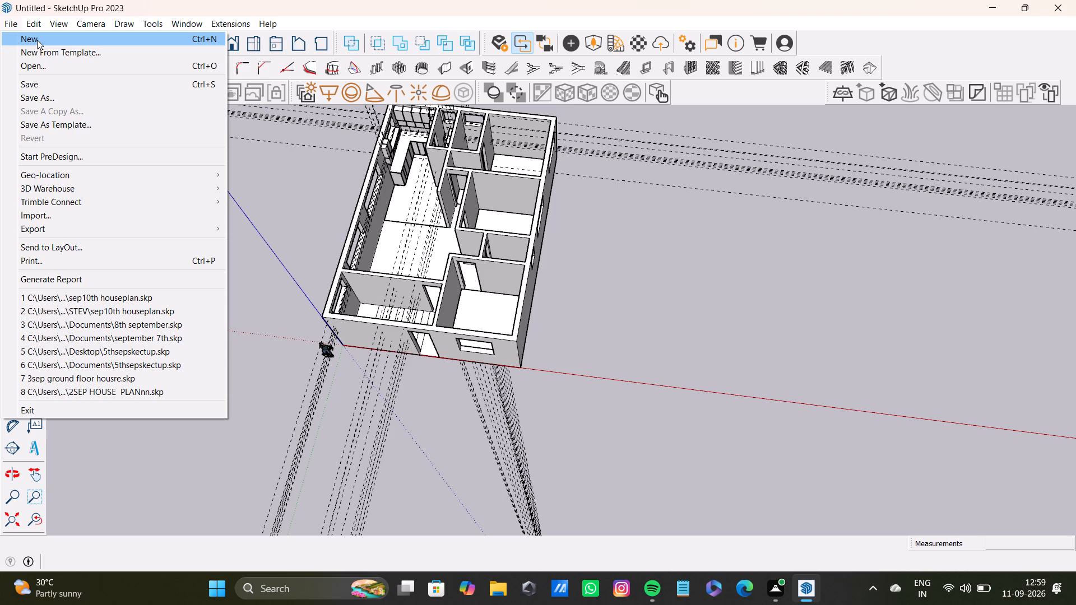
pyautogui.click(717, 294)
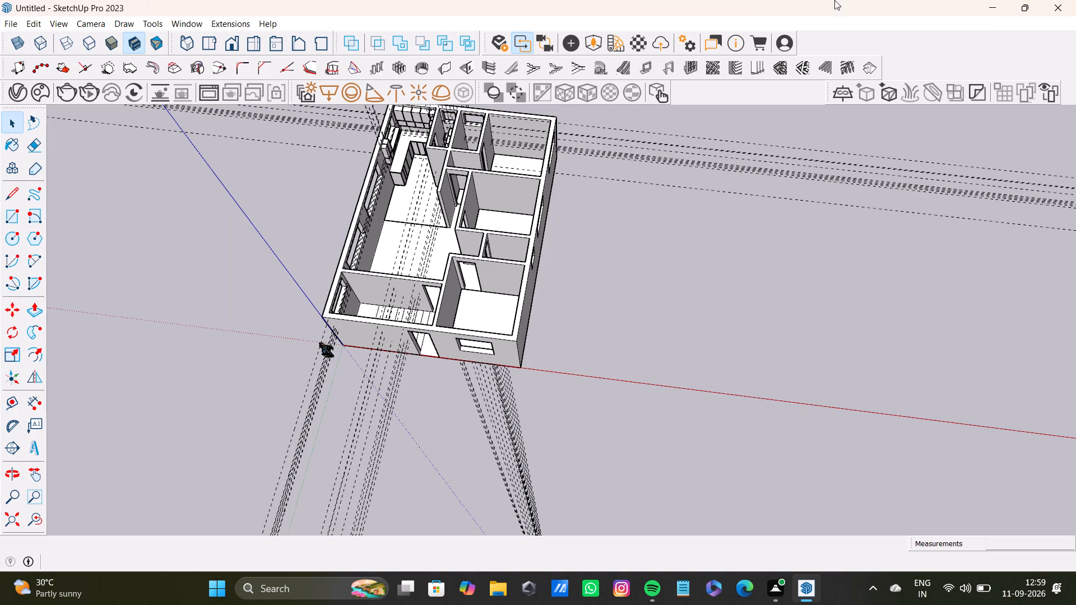
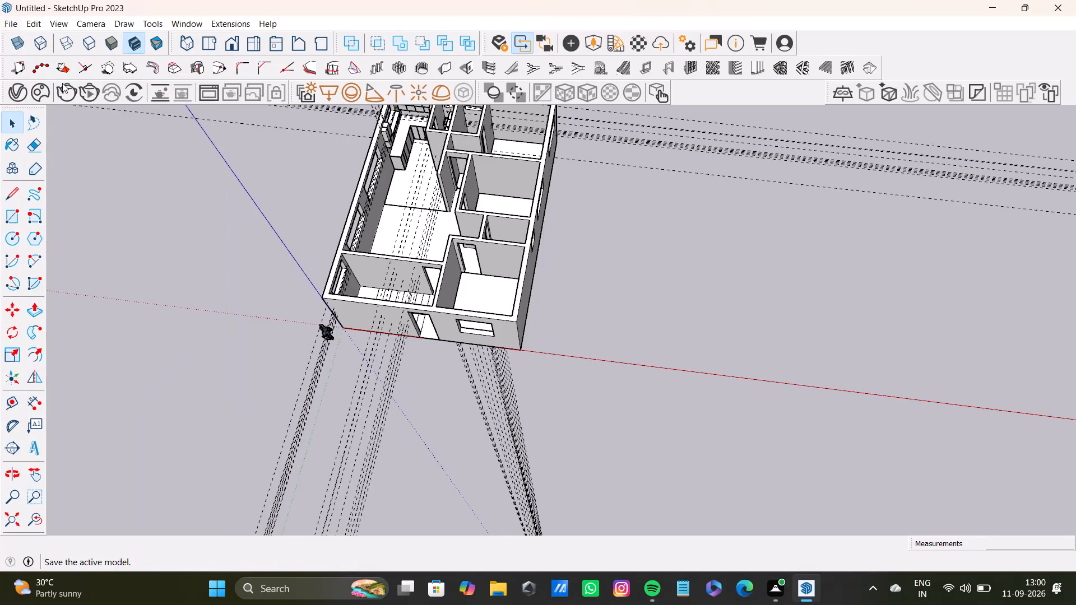
# Save the model as a SketchUp file named "SEP11 2026" in the STEV folder inside sketchup sheets.
pyautogui.click(179, 248)
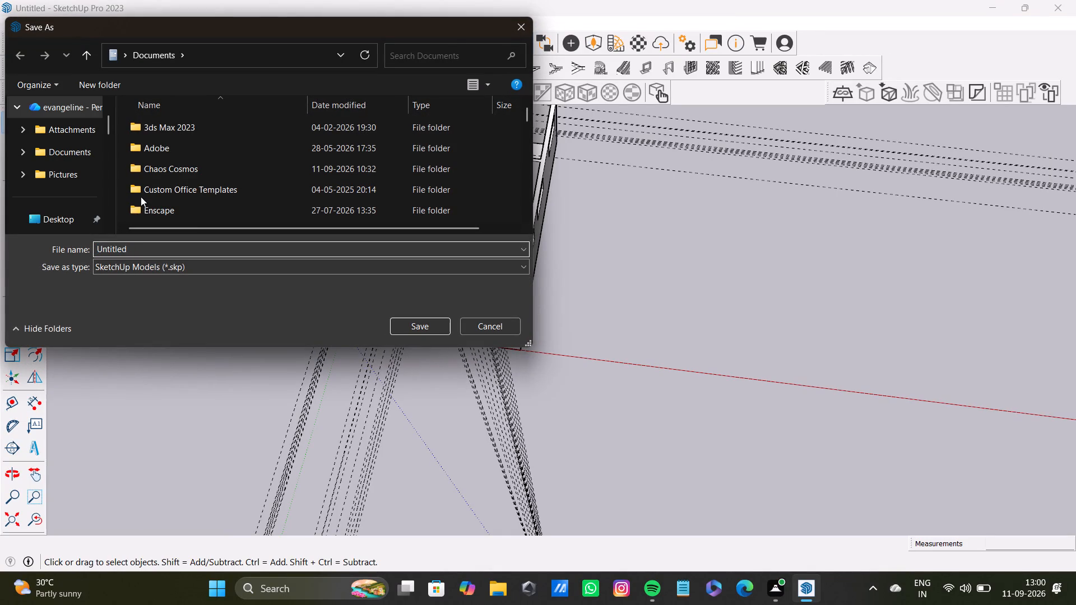
pyautogui.scroll(-4, 39, 149)
pyautogui.scroll(-1, 68, 195)
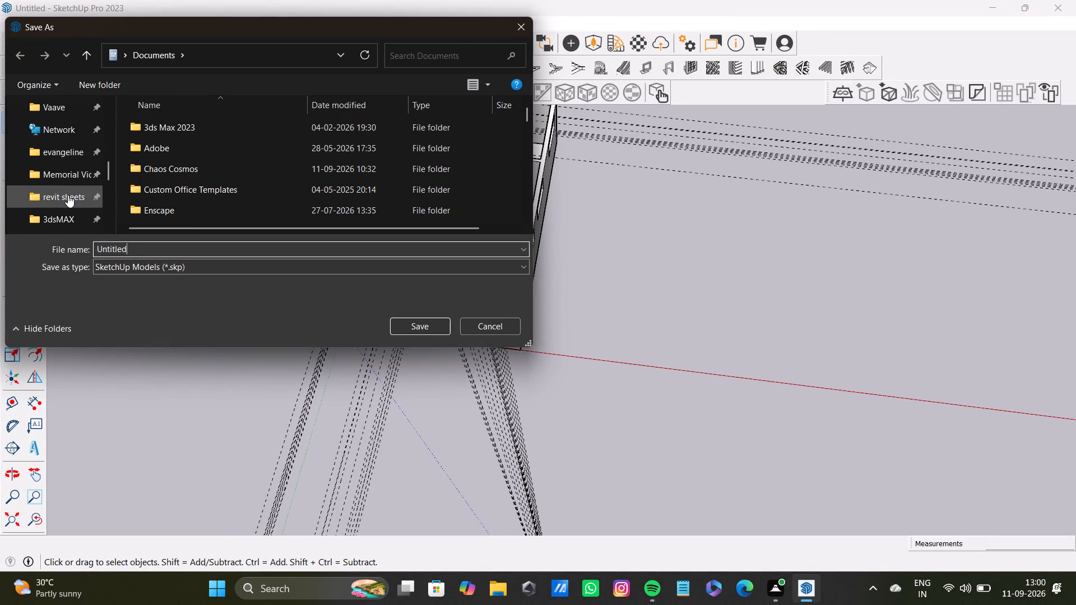
pyautogui.scroll(-1, 68, 195)
pyautogui.click(66, 150)
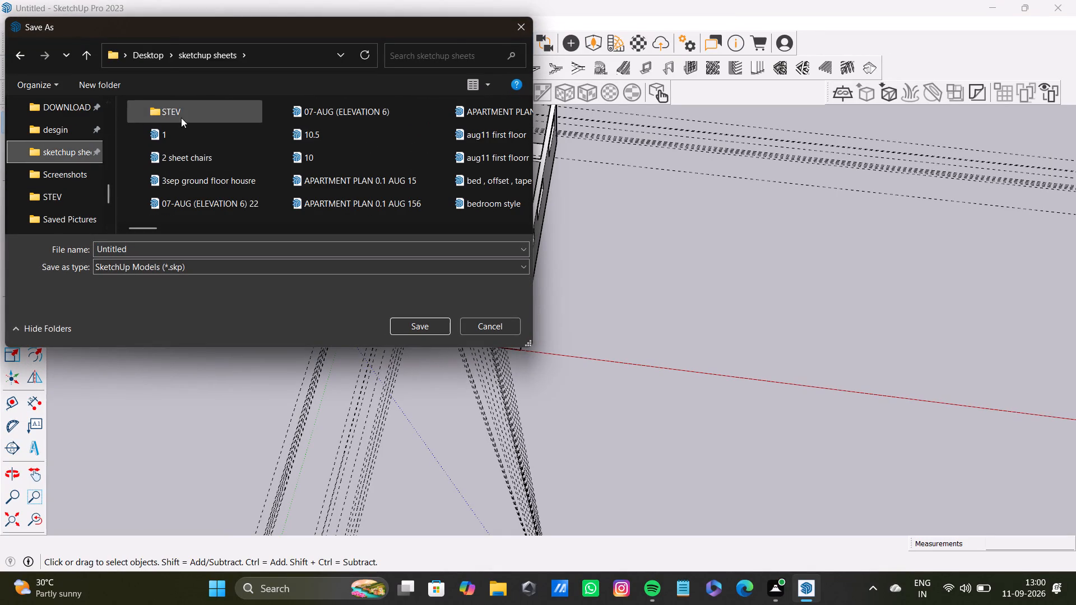
pyautogui.doubleClick(183, 113)
pyautogui.click(145, 276)
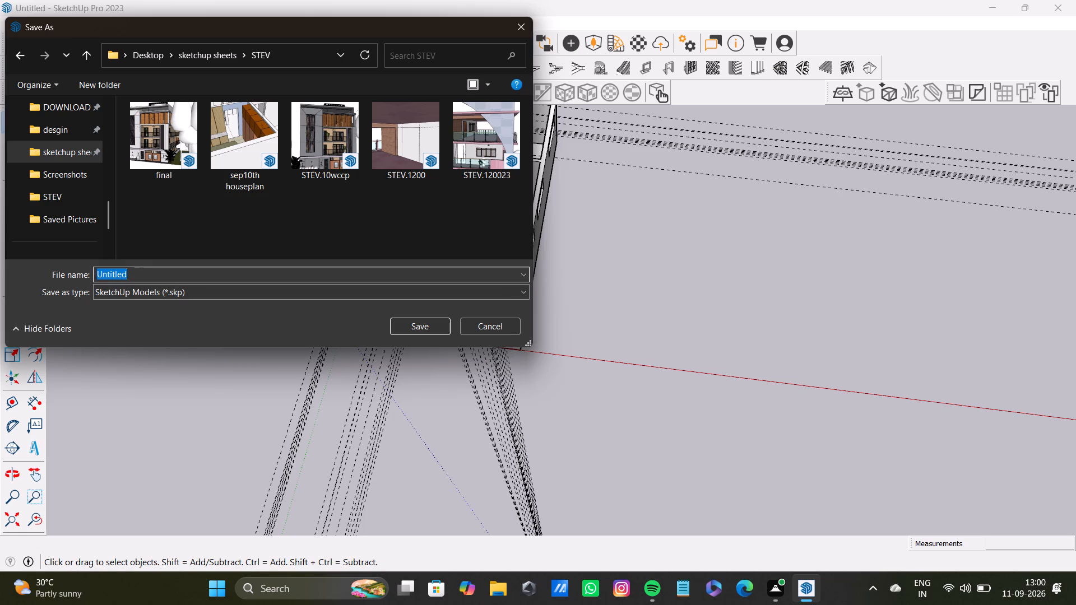
pyautogui.press('BackSpace')
pyautogui.press('BackSpace')
pyautogui.press('BackSpace')
pyautogui.press('BackSpace')
pyautogui.press('BackSpace')
pyautogui.press('BackSpace')
pyautogui.press('BackSpace')
pyautogui.press('BackSpace')
pyautogui.press('BackSpace')
pyautogui.press('BackSpace')
pyautogui.press('BackSpace')
pyautogui.press('BackSpace')
pyautogui.press('BackSpace')
pyautogui.press('BackSpace')
pyautogui.press('BackSpace')
pyautogui.press('BackSpace')
pyautogui.press('BackSpace')
pyautogui.press('BackSpace')
pyautogui.press('BackSpace')
pyautogui.press('BackSpace')
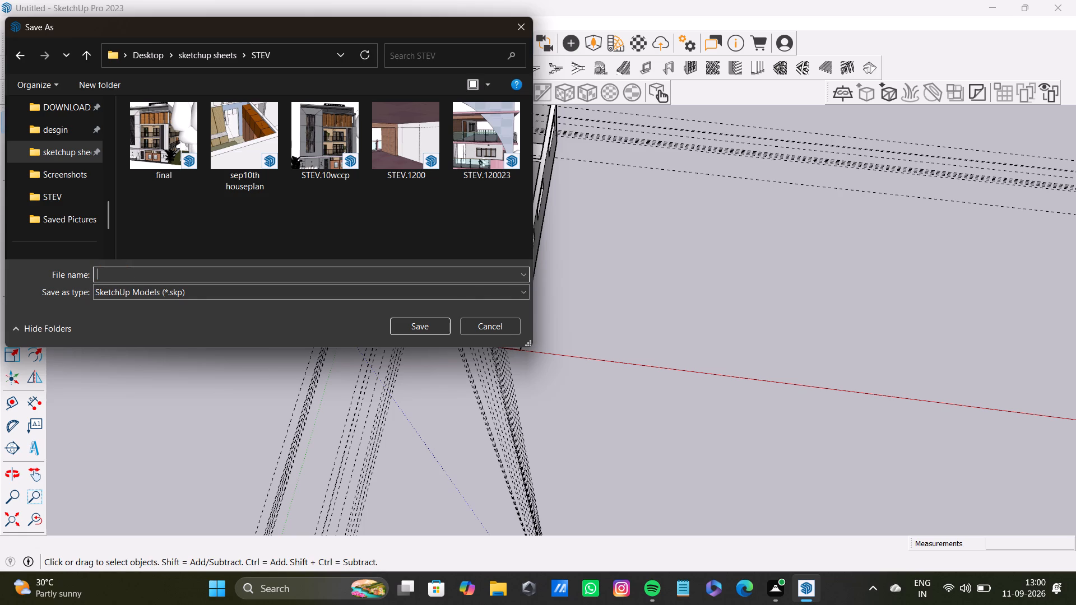
pyautogui.write('SEP')
pyautogui.write('11')
pyautogui.press('space')
pyautogui.write('20')
pyautogui.press('2')
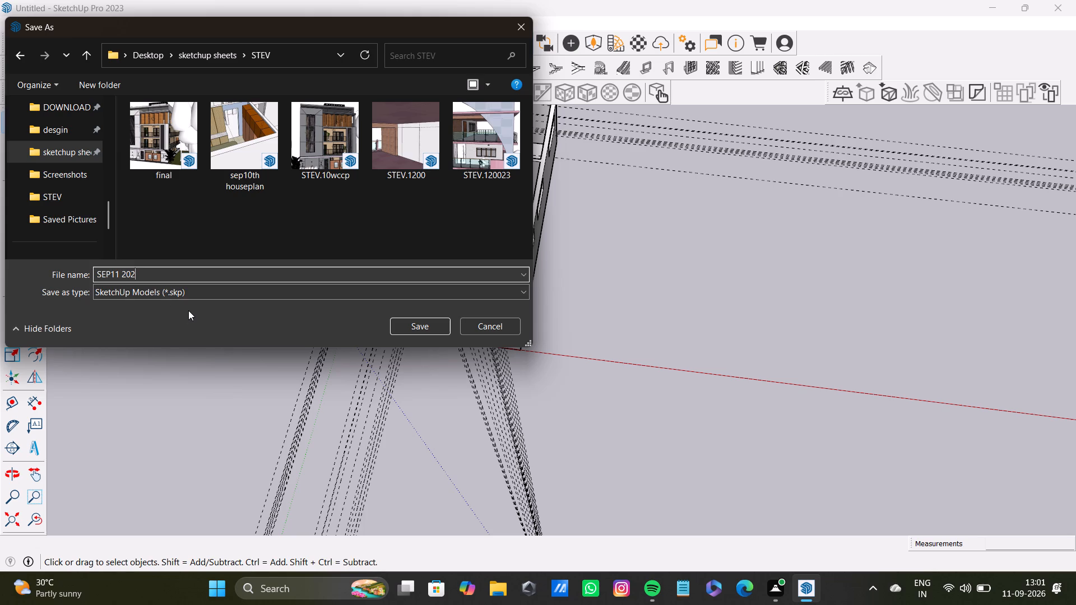
pyautogui.press('6')
pyautogui.press('Return')
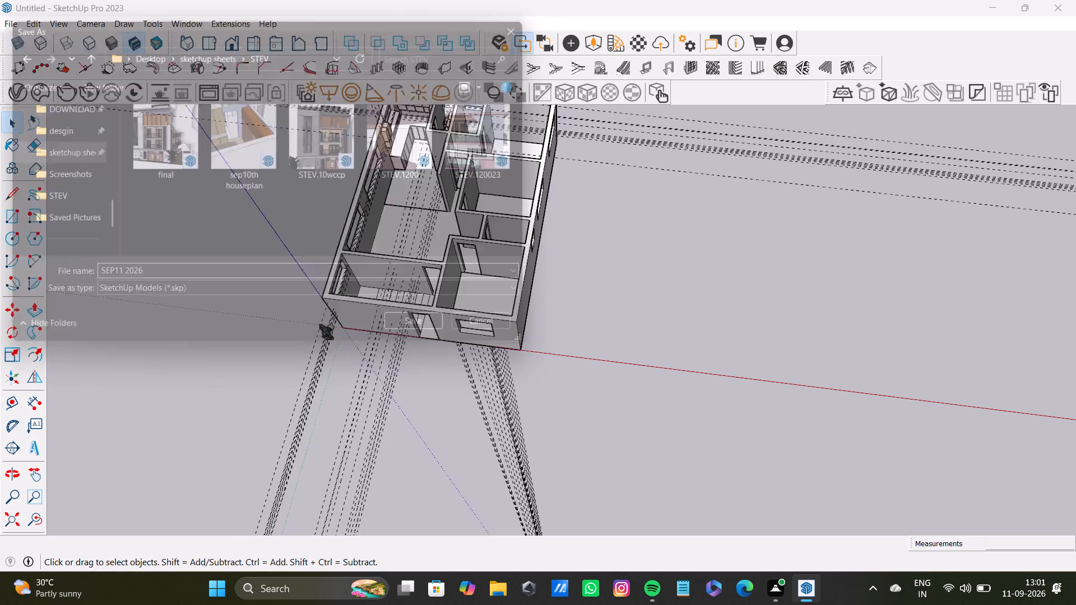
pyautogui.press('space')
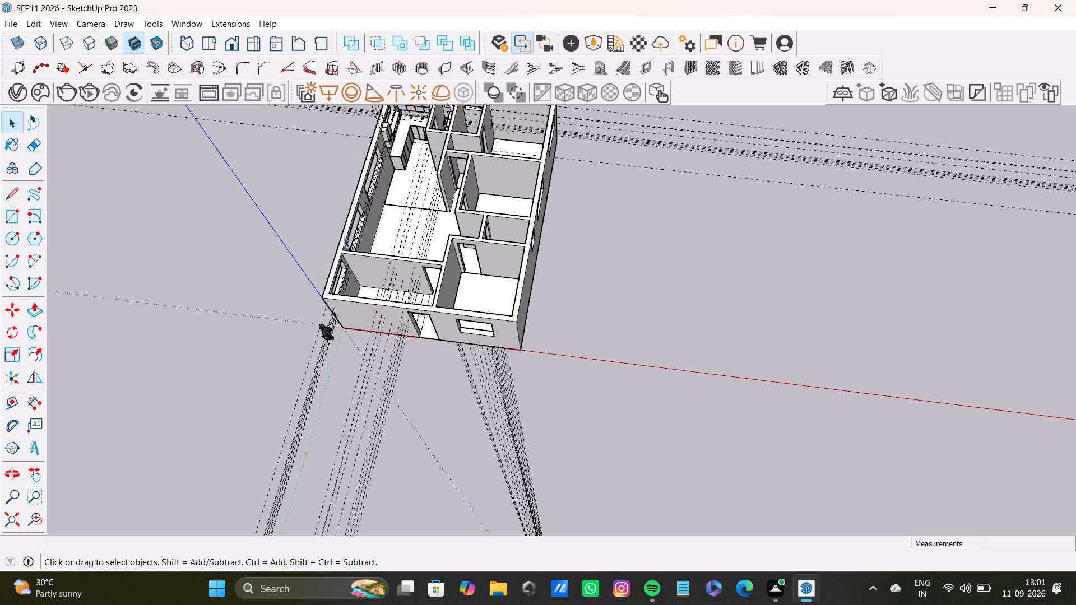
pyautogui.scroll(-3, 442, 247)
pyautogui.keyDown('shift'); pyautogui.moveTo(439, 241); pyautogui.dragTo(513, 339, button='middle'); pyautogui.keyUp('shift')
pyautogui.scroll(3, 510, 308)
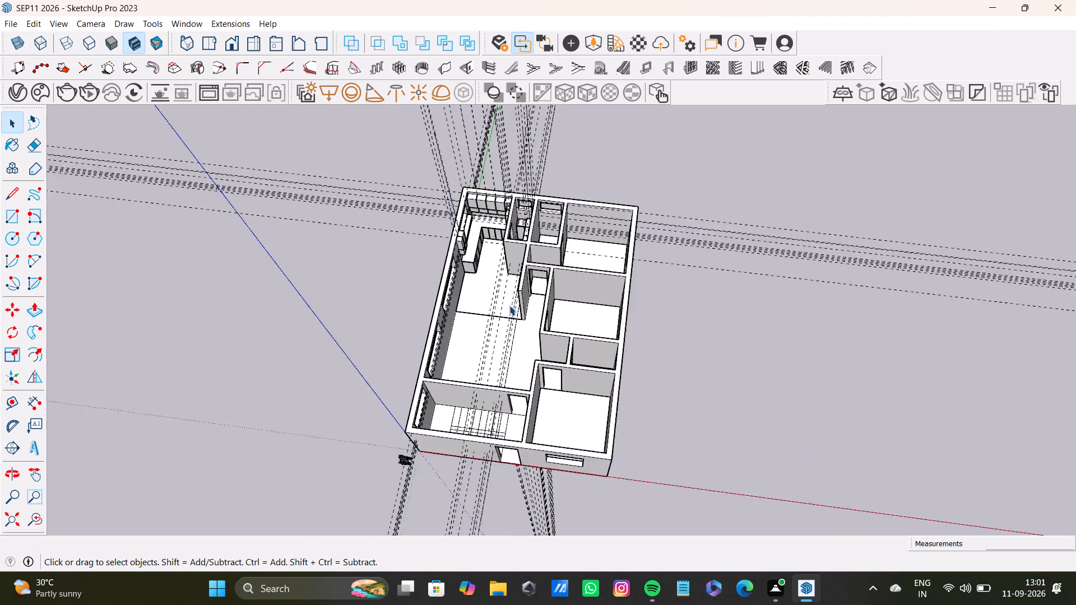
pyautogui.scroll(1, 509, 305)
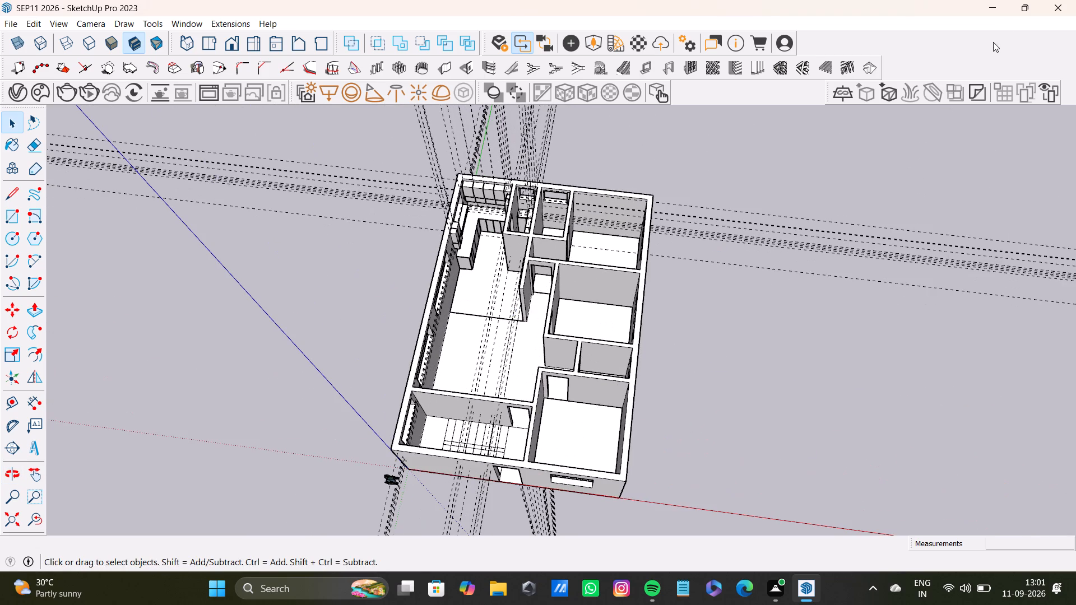
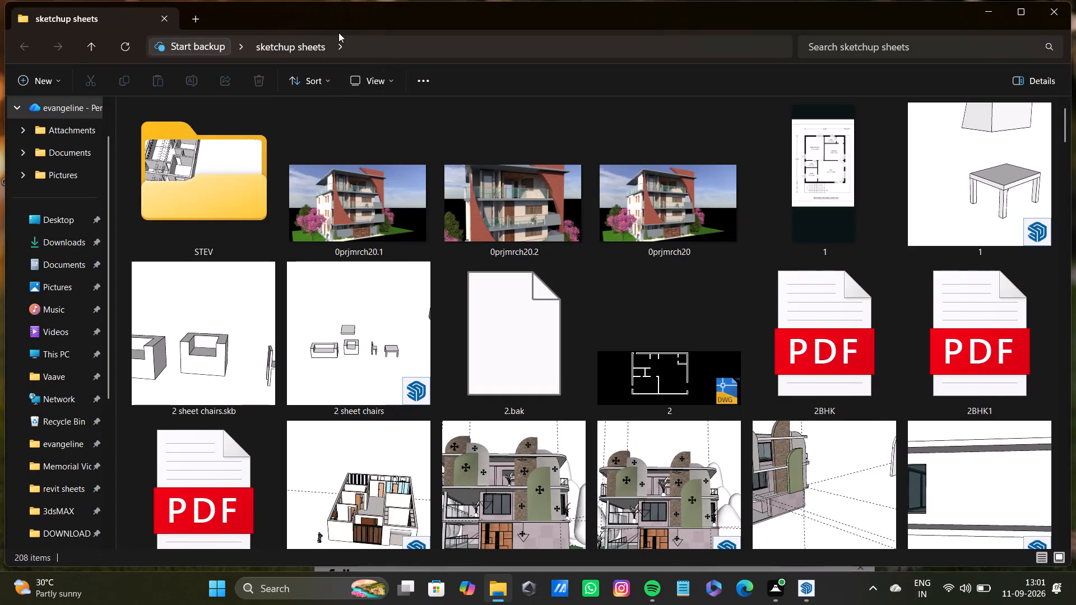
# Open the STEV folder inside the sketchup sheets folder in File Explorer to view its files.
pyautogui.doubleClick(215, 169)
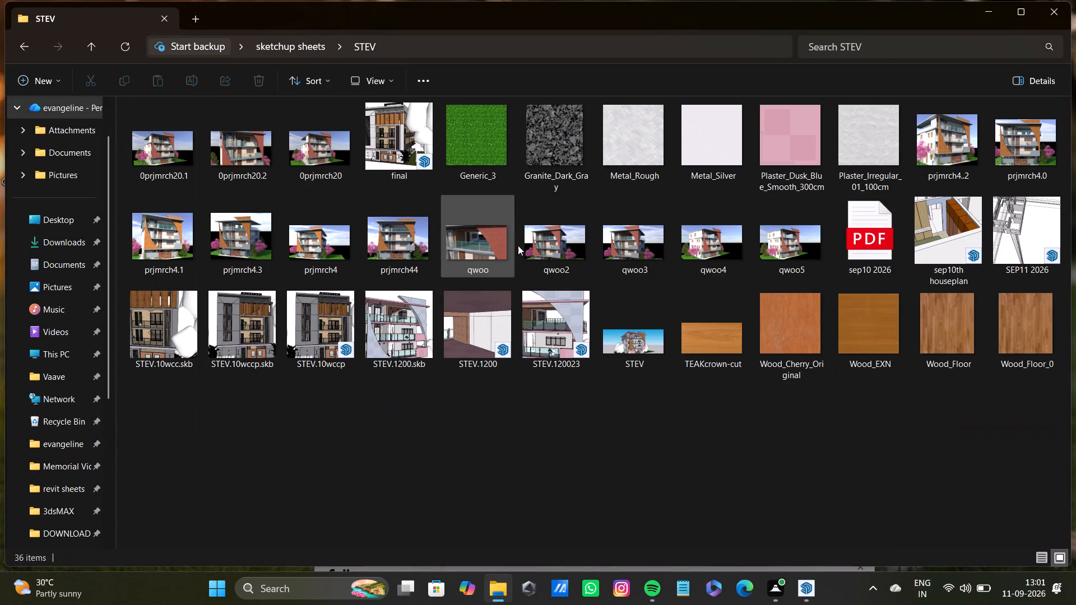
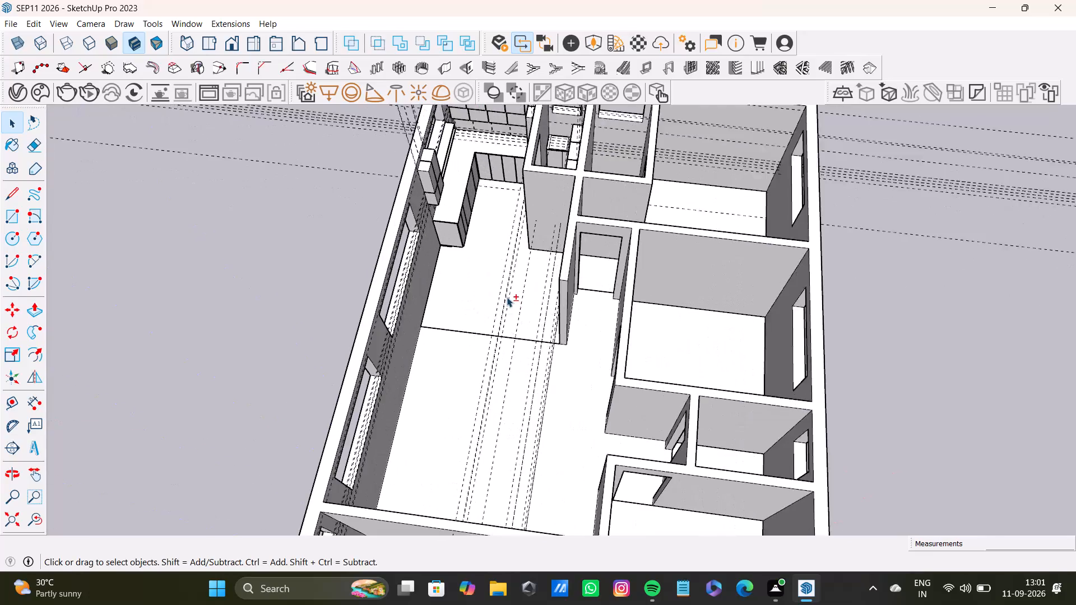
# Delete the short leftover edge above the large rectangle's upper corner on the built-in storage unit's white face in the small room.
pyautogui.moveTo(507, 297); pyautogui.dragTo(653, 349, button='middle')
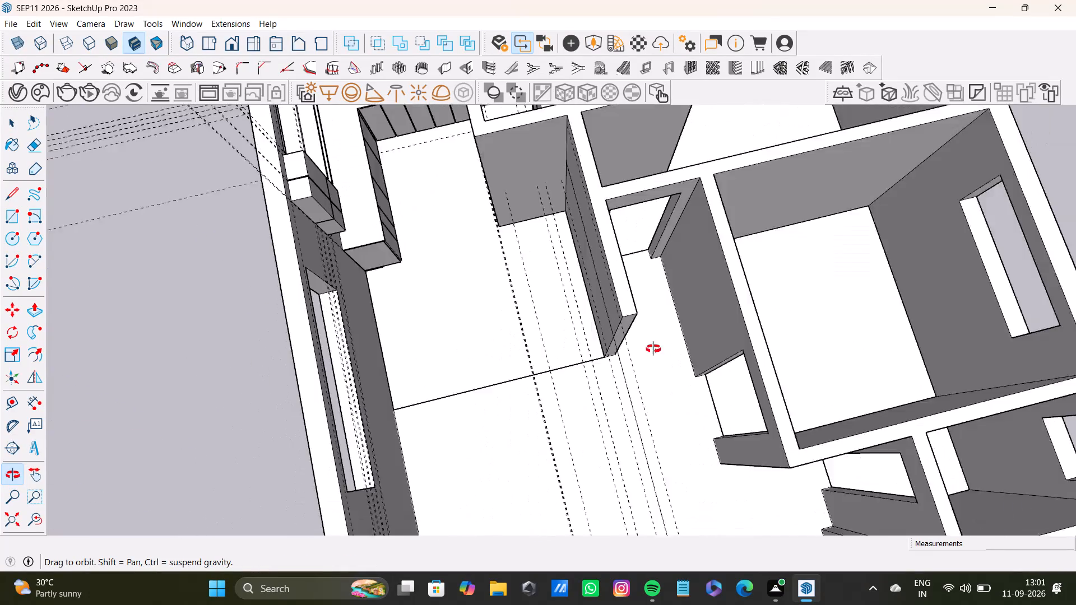
pyautogui.moveTo(653, 349); pyautogui.dragTo(661, 287, button='middle')
pyautogui.scroll(-9, 647, 271)
pyautogui.keyDown('shift'); pyautogui.moveTo(616, 282); pyautogui.dragTo(415, 392, button='middle'); pyautogui.keyUp('shift')
pyautogui.scroll(12, 405, 315)
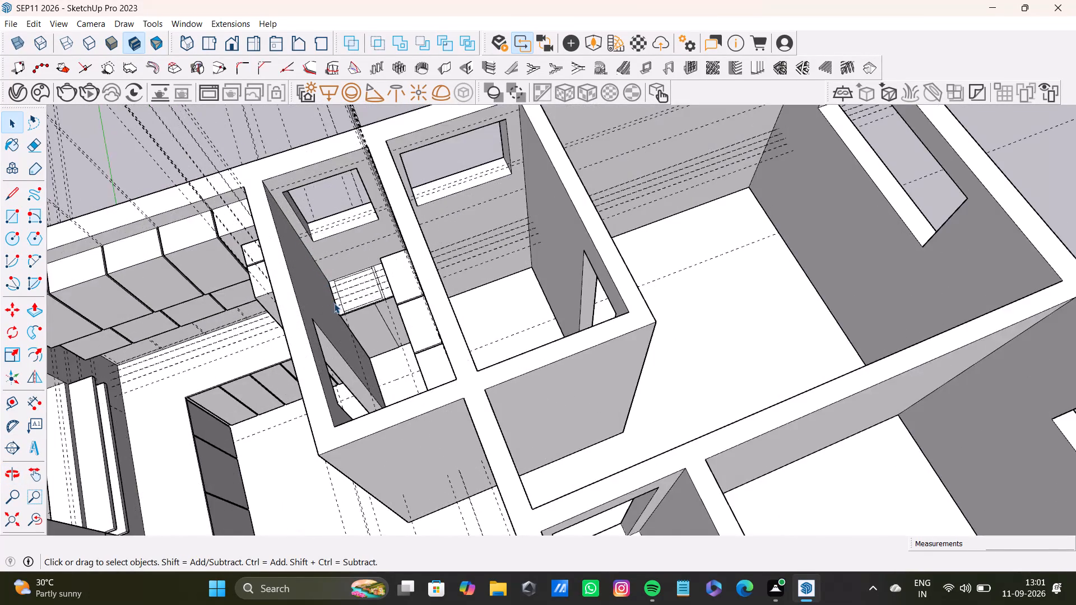
pyautogui.keyDown('shift'); pyautogui.moveTo(334, 303); pyautogui.dragTo(494, 363, button='middle'); pyautogui.keyUp('shift')
pyautogui.scroll(12, 527, 361)
pyautogui.moveTo(558, 336); pyautogui.dragTo(460, 348, button='middle')
pyautogui.scroll(4, 518, 268)
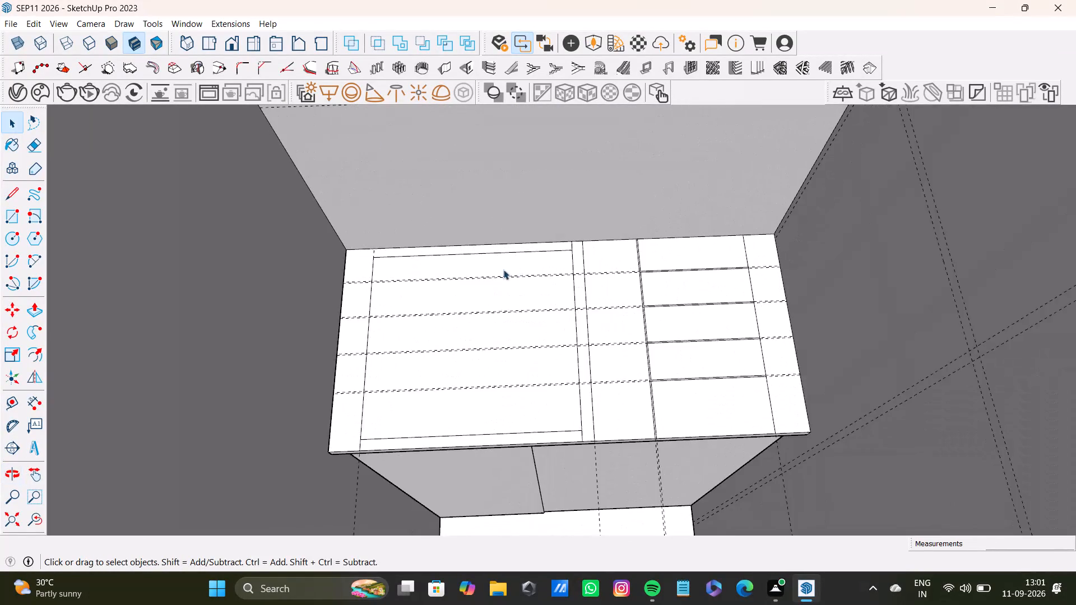
pyautogui.scroll(6, 503, 269)
pyautogui.scroll(3, 662, 241)
pyautogui.click(717, 232)
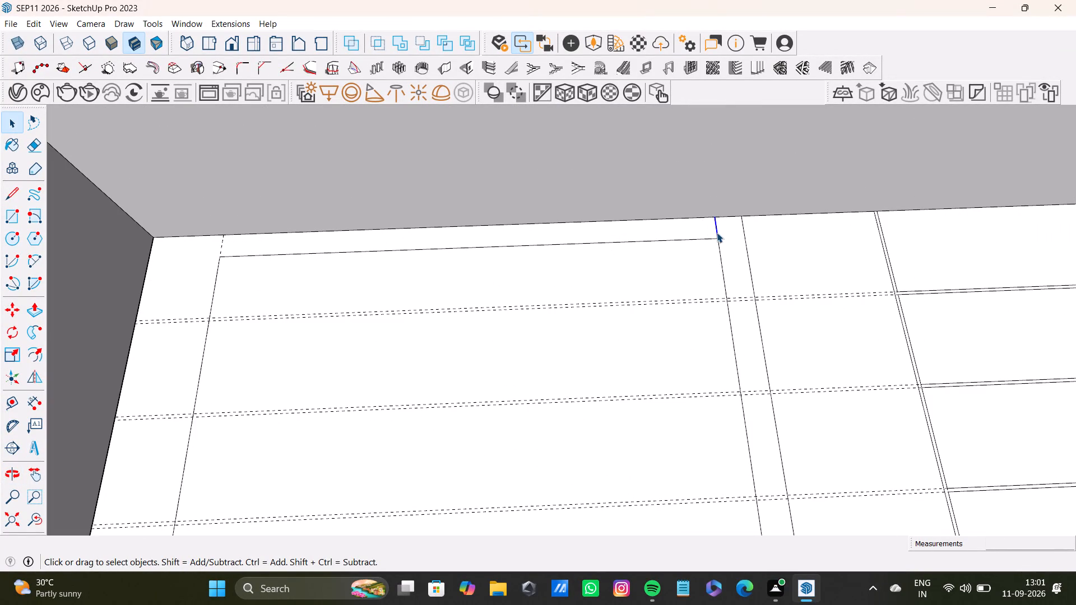
pyautogui.press('Delete')
# Delete the short leftover edges between the large rectangle's two lower corners and the bottom edge of the storage unit's face.
pyautogui.scroll(-13, 701, 252)
pyautogui.keyDown('shift'); pyautogui.moveTo(695, 347); pyautogui.dragTo(690, 320, button='middle'); pyautogui.keyUp('shift')
pyautogui.scroll(9, 562, 362)
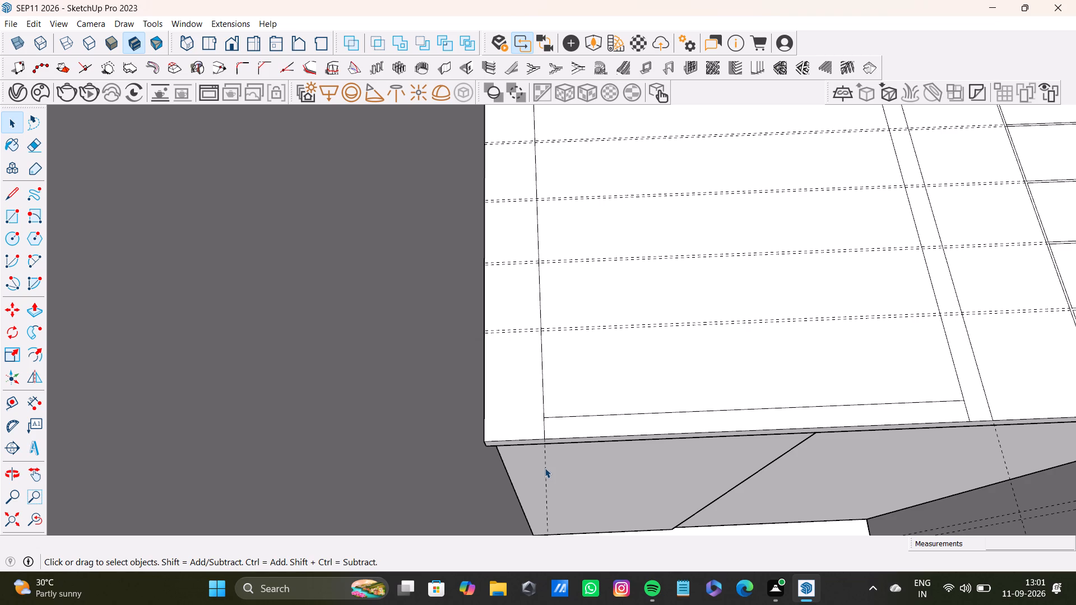
pyautogui.click(546, 432)
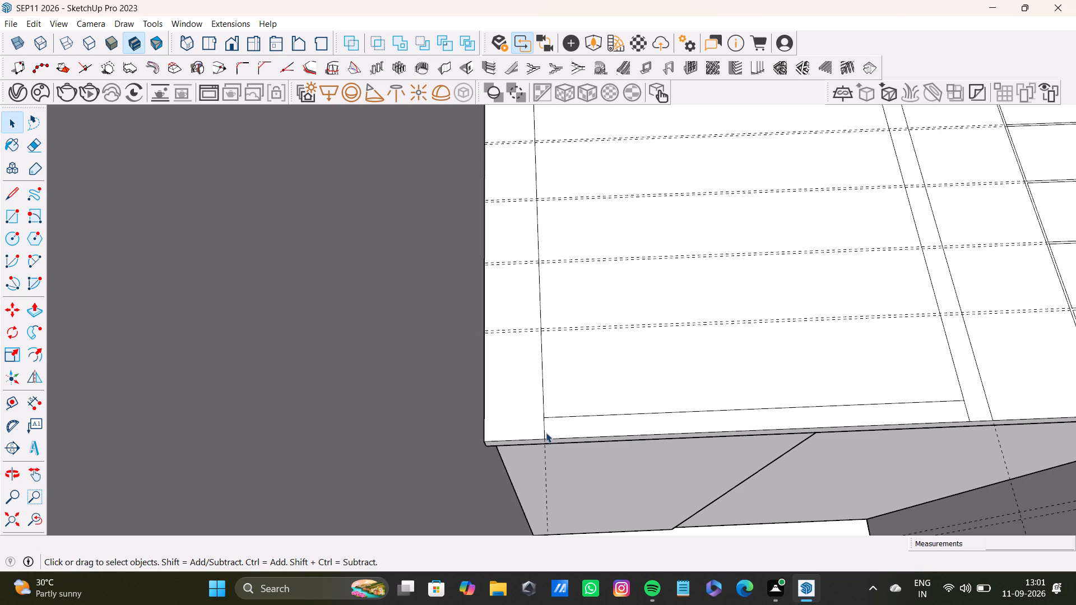
pyautogui.click(540, 432)
pyautogui.click(544, 434)
pyautogui.press('Delete')
pyautogui.scroll(-5, 753, 410)
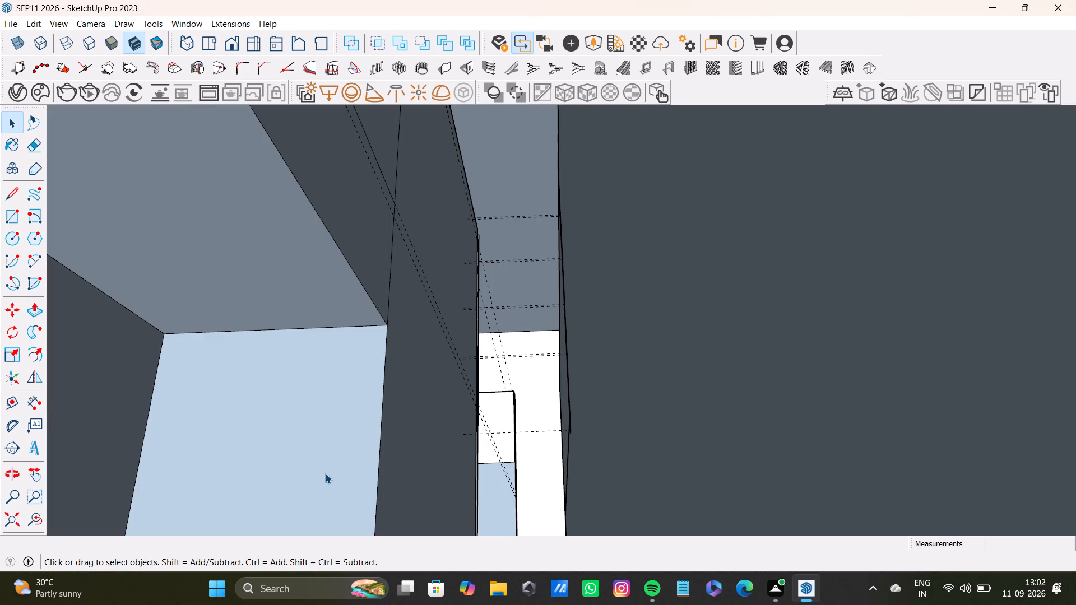
pyautogui.keyDown('shift'); pyautogui.moveTo(325, 473); pyautogui.dragTo(273, 484, button='middle'); pyautogui.keyUp('shift')
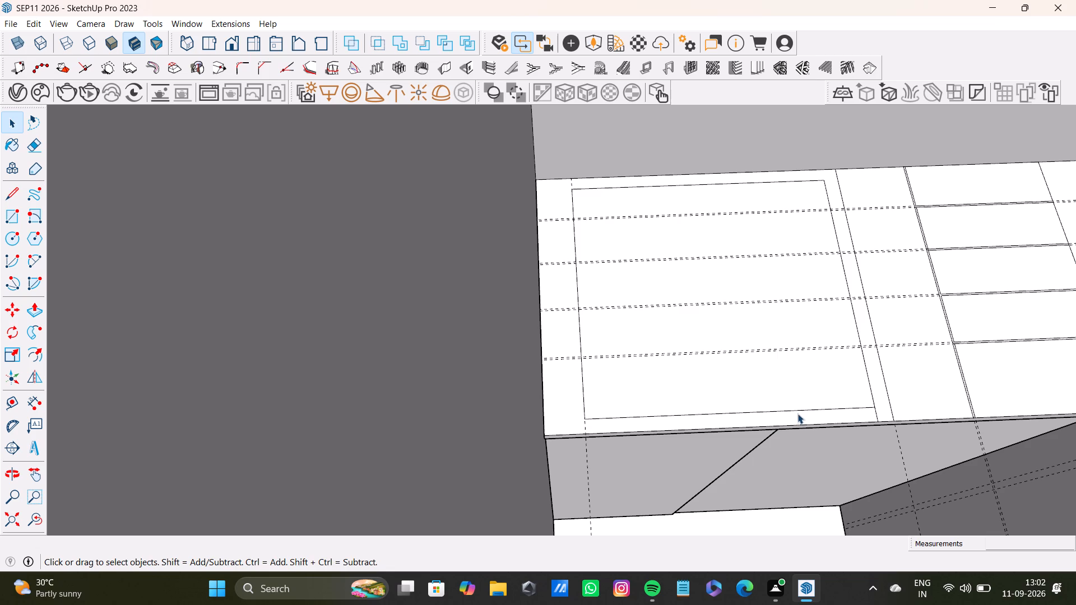
pyautogui.click(876, 416)
pyautogui.press('Delete')
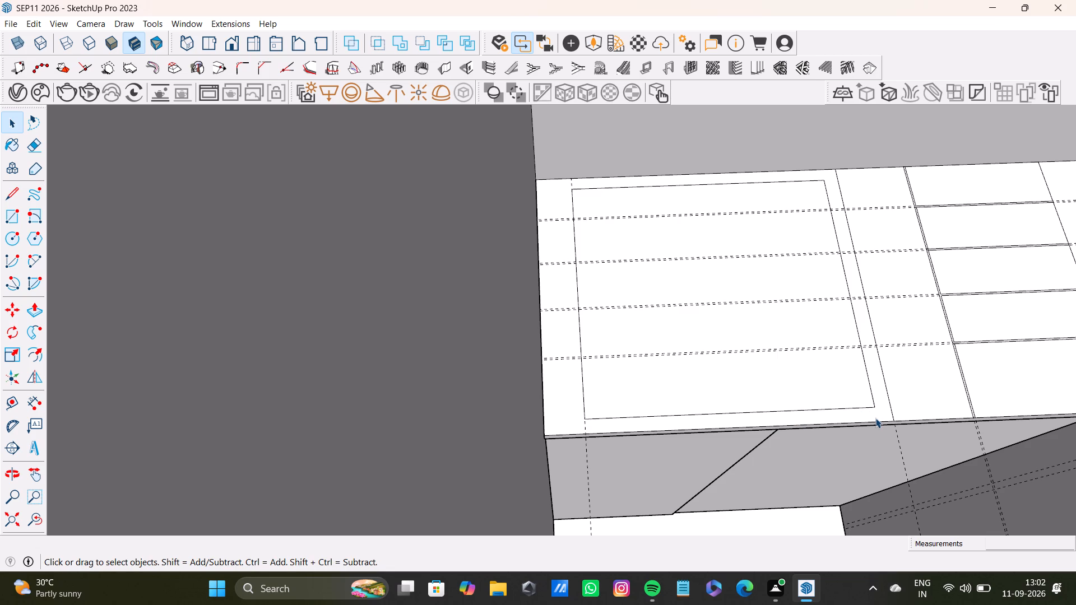
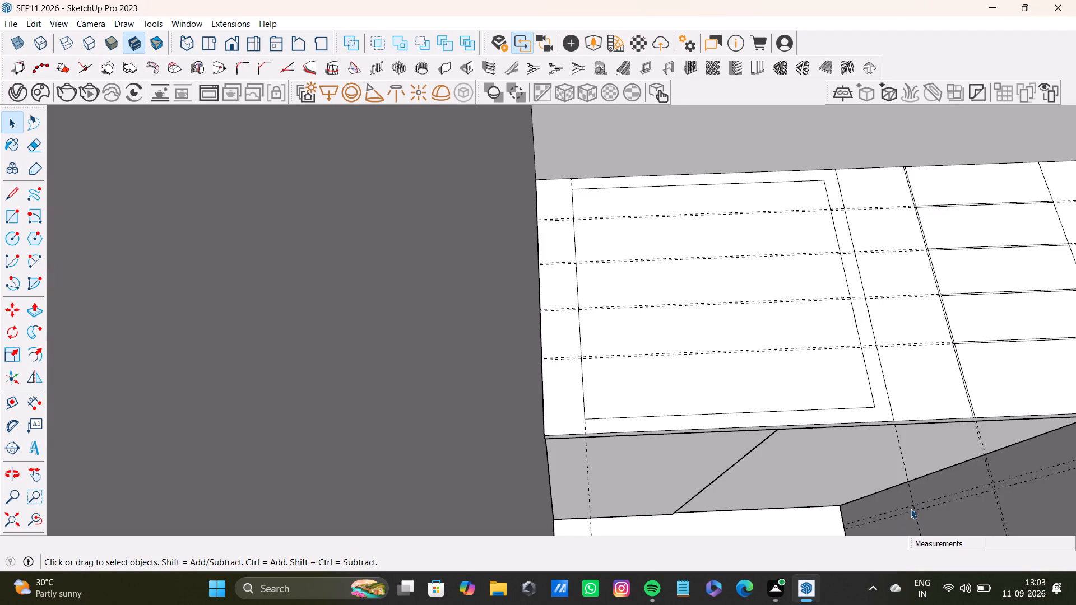
# Examine the divider strip and compartments beside the large rectangle on the storage unit's white face.
pyautogui.scroll(3, 802, 385)
pyautogui.scroll(-10, 830, 366)
pyautogui.keyDown('shift'); pyautogui.scroll(-3, 704, 255); pyautogui.keyUp('shift')
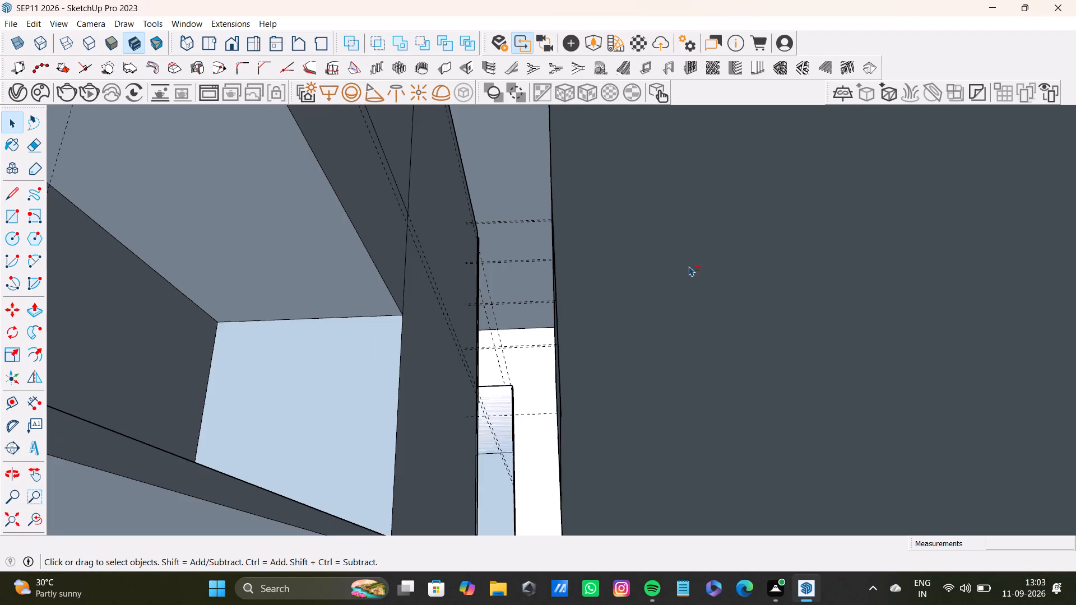
pyautogui.keyDown('shift'); pyautogui.scroll(-3, 688, 266); pyautogui.keyUp('shift')
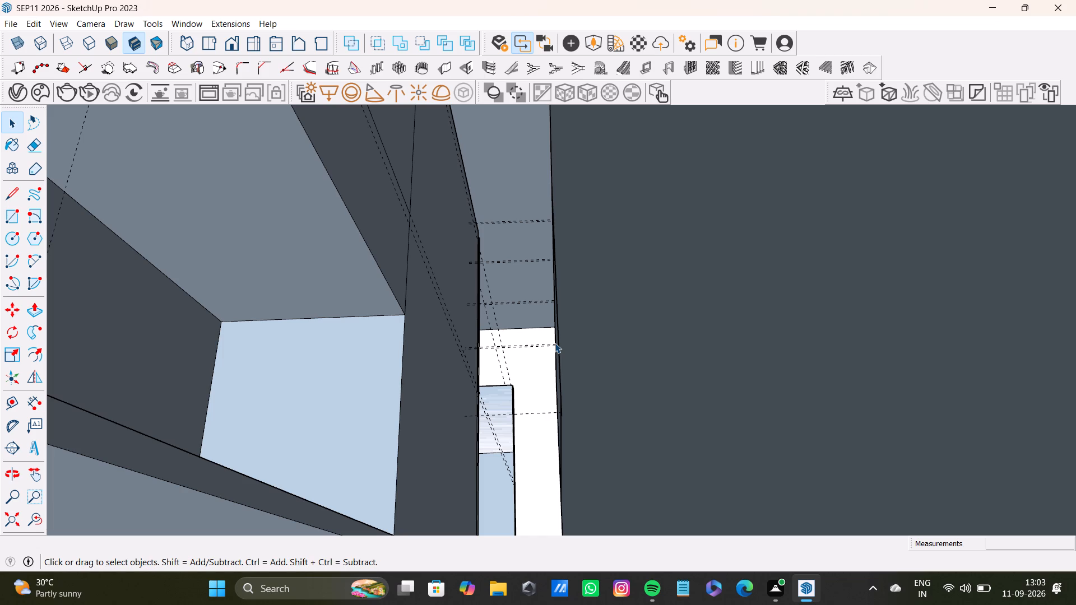
pyautogui.scroll(-3, 567, 391)
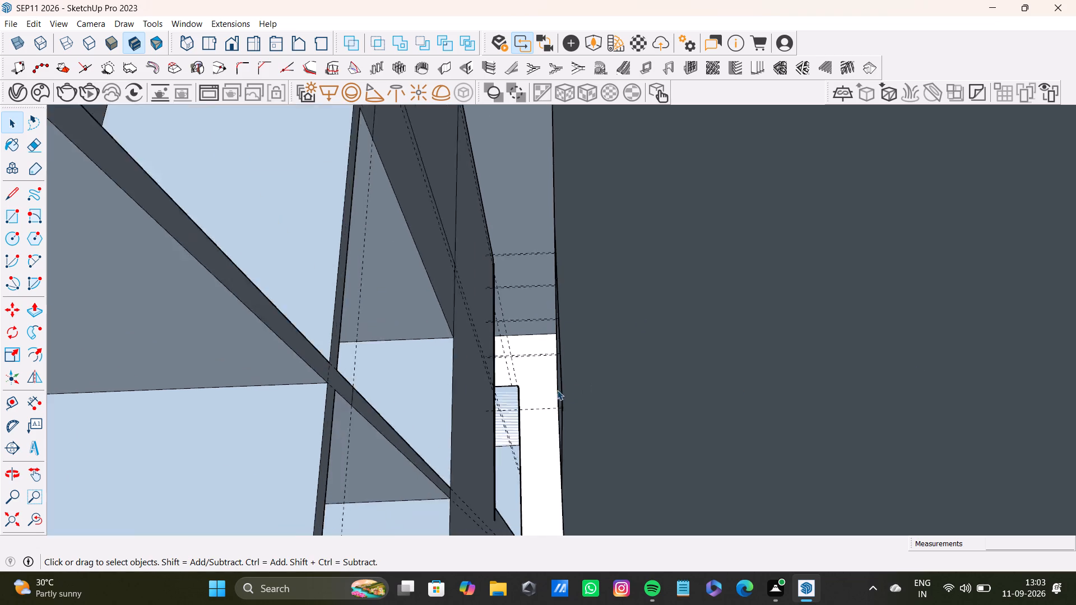
pyautogui.scroll(-16, 557, 390)
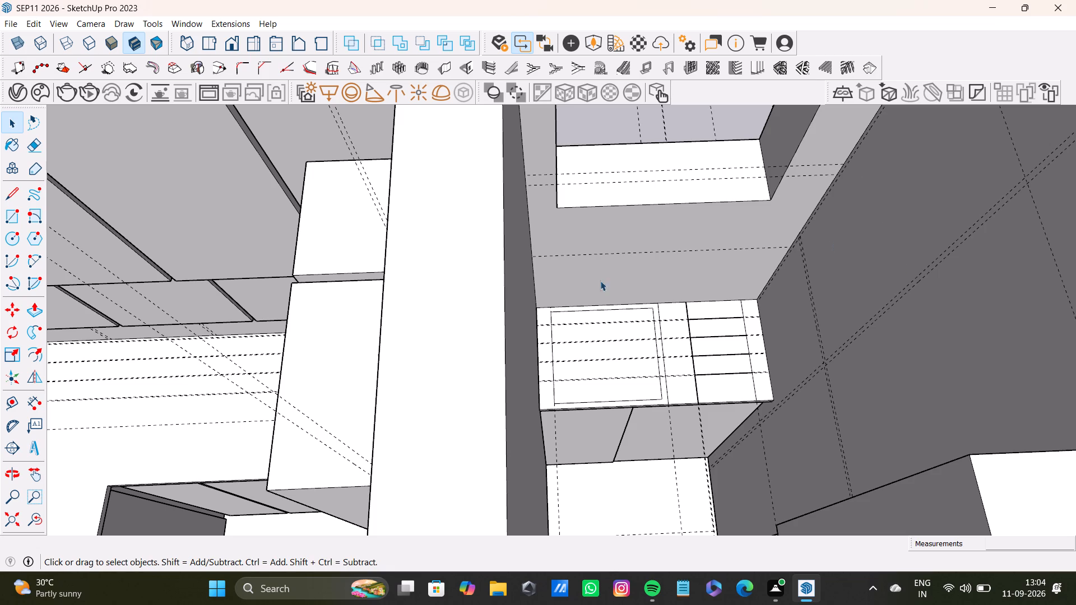
pyautogui.scroll(20, 657, 364)
pyautogui.scroll(3, 657, 364)
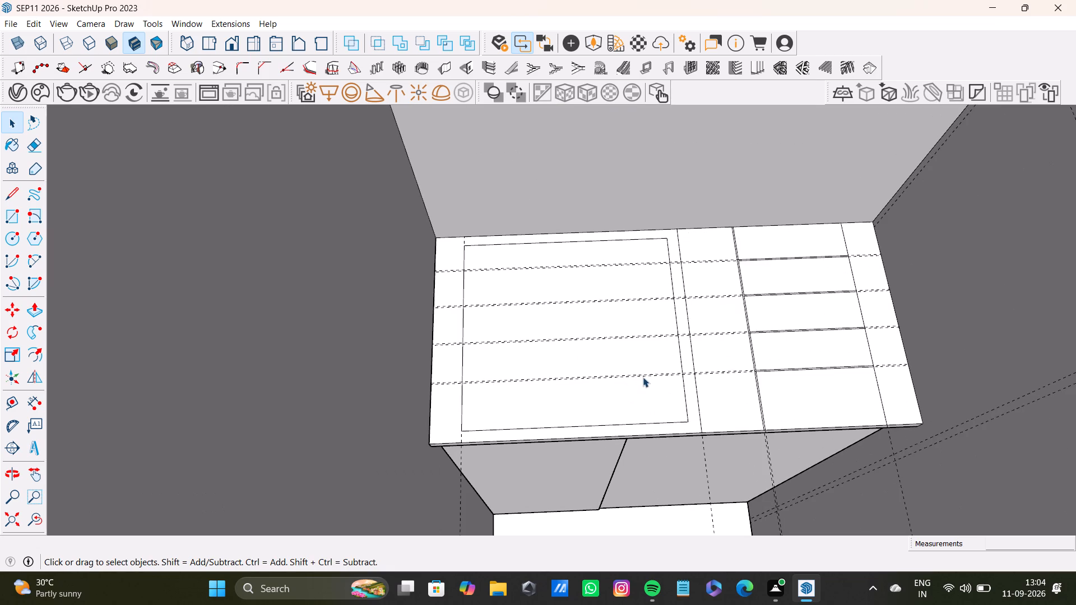
pyautogui.moveTo(654, 376); pyautogui.dragTo(620, 379, button='middle')
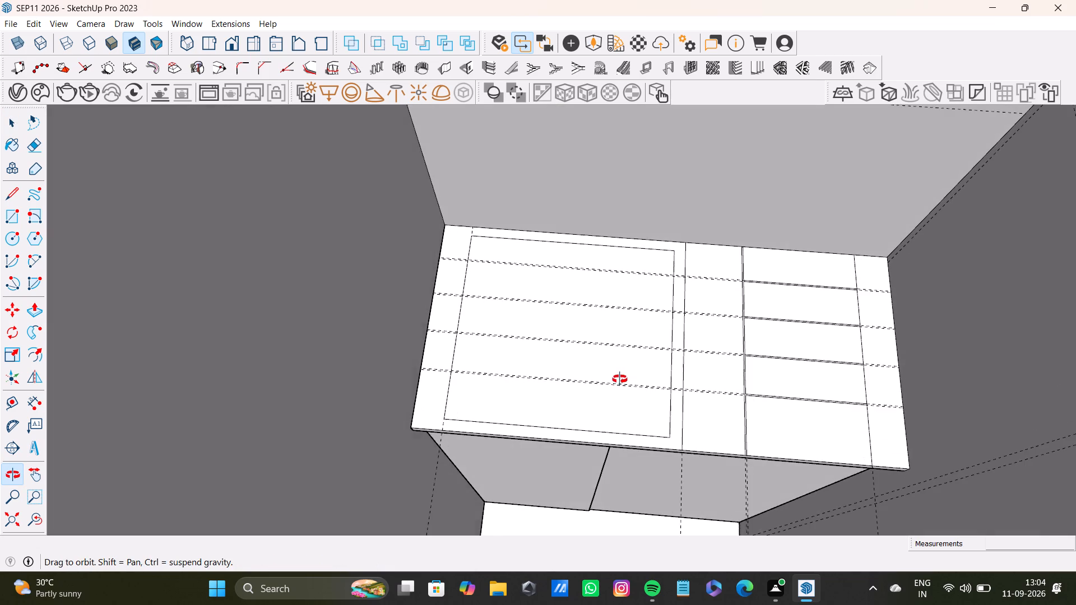
pyautogui.moveTo(620, 379); pyautogui.dragTo(634, 370, button='middle')
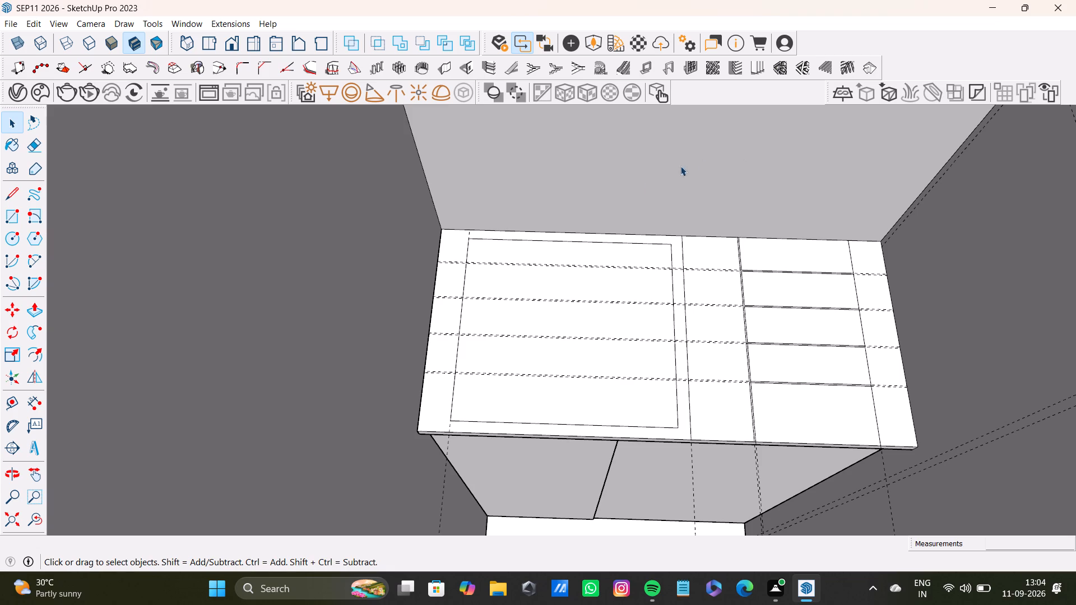
pyautogui.scroll(8, 590, 294)
pyautogui.scroll(-10, 584, 294)
pyautogui.scroll(5, 676, 301)
pyautogui.scroll(-4, 694, 297)
pyautogui.click(777, 250)
pyautogui.scroll(4, 762, 276)
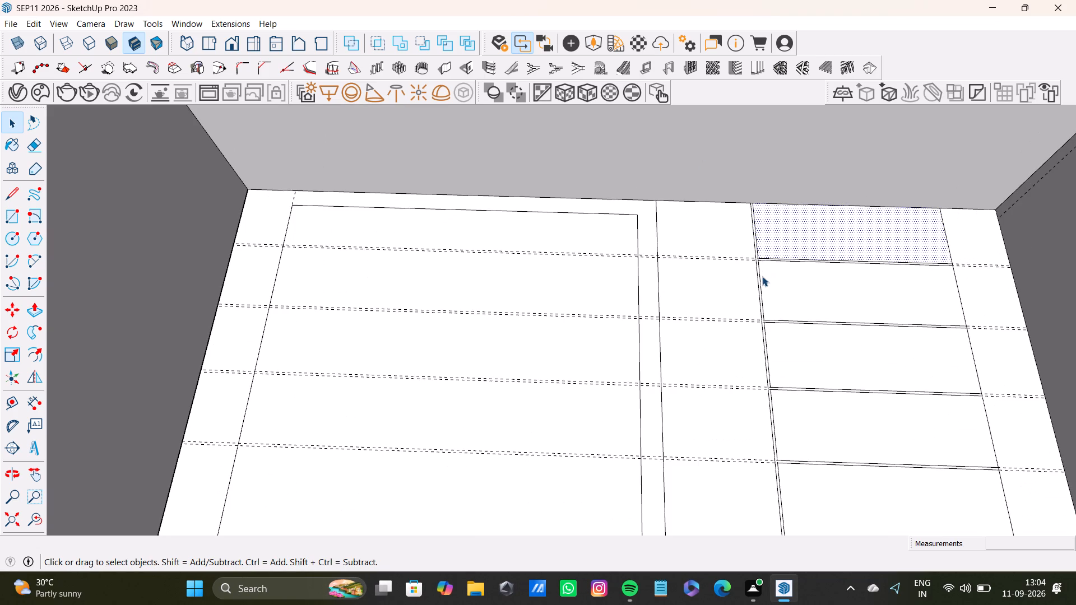
pyautogui.click(774, 306)
pyautogui.click(760, 324)
pyautogui.scroll(2, 760, 324)
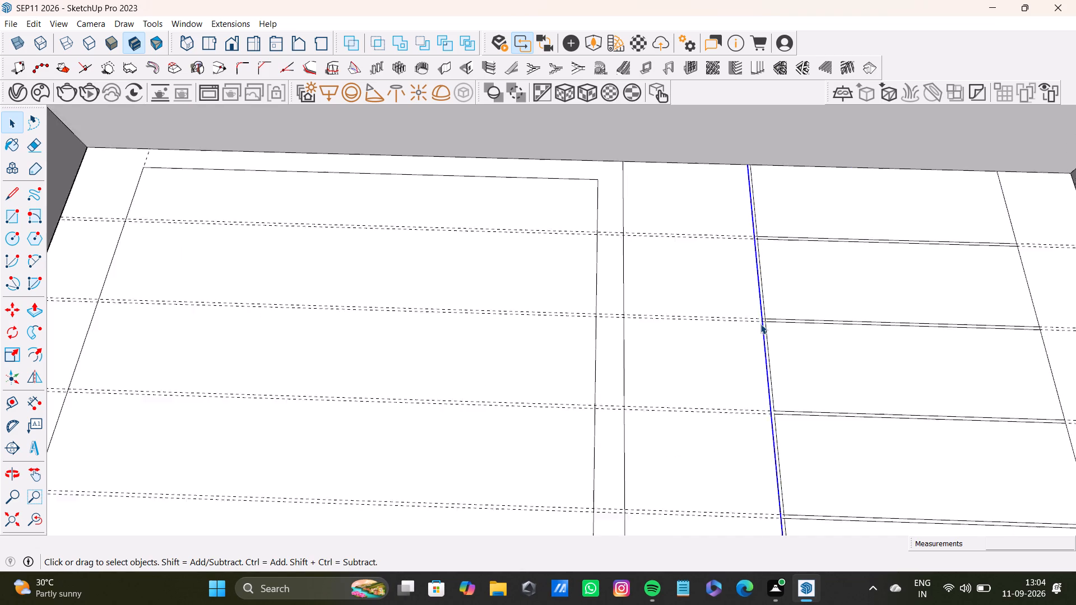
pyautogui.scroll(13, 760, 324)
pyautogui.click(773, 327)
pyautogui.scroll(-3, 773, 327)
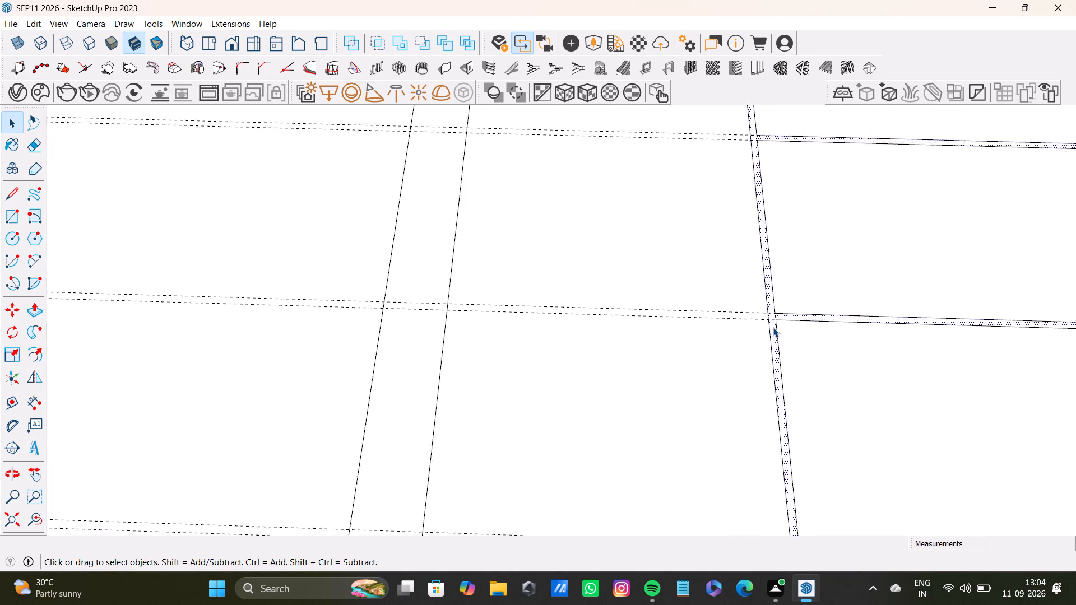
pyautogui.scroll(-20, 773, 327)
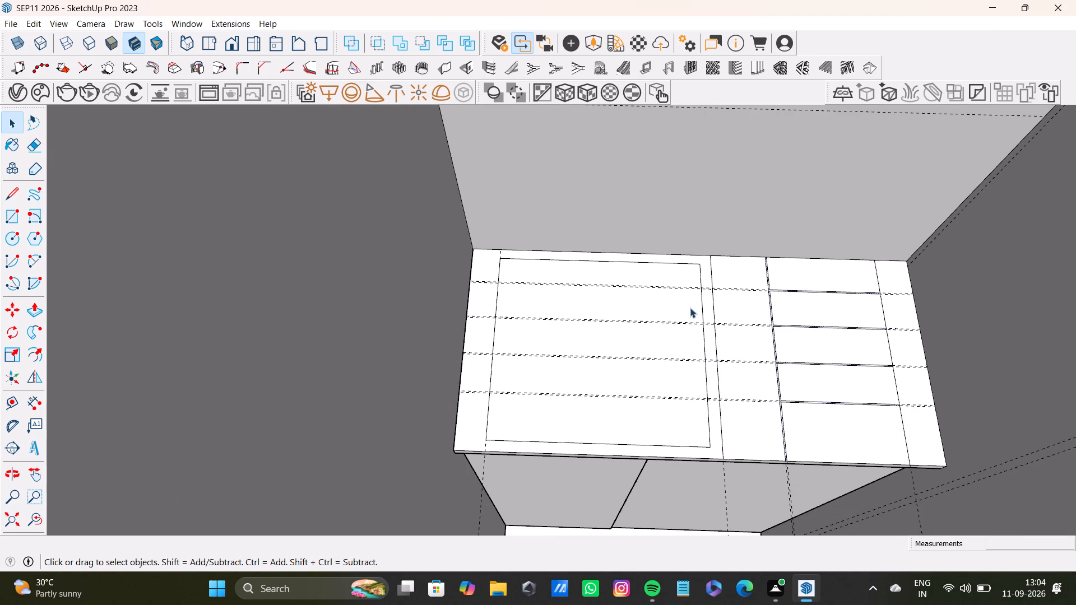
# Place a guide parallel to the storage face's upper edge, level with the large rectangle's top edge.
pyautogui.press('t')
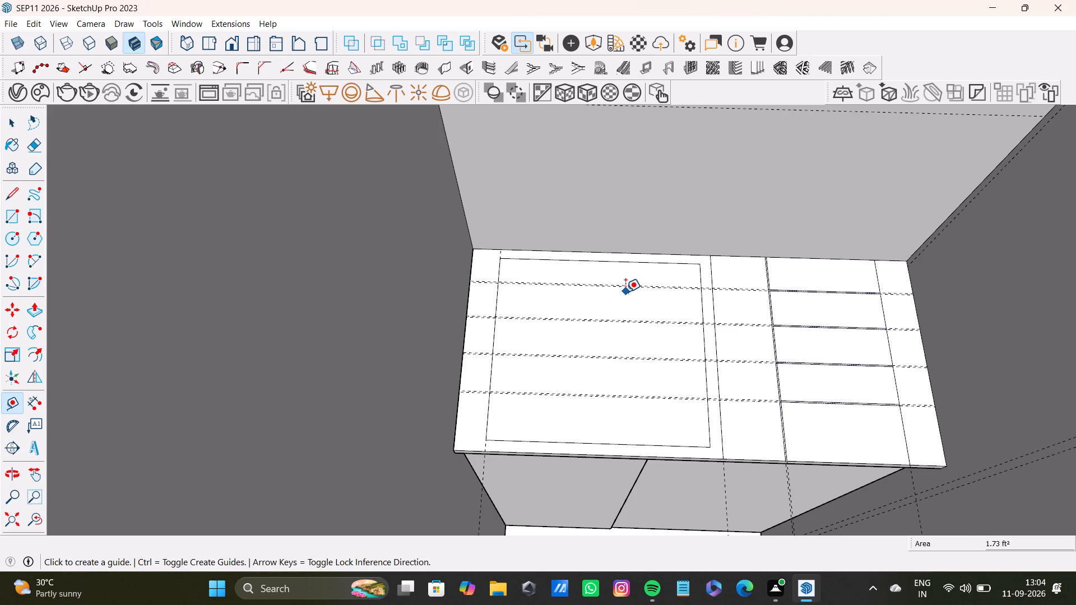
pyautogui.scroll(7, 729, 287)
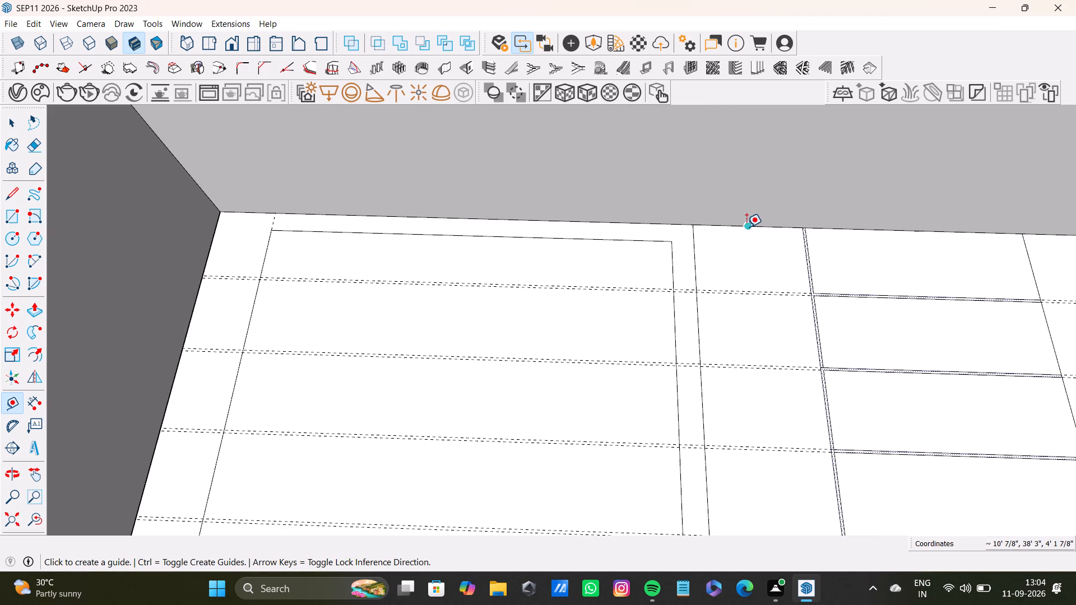
pyautogui.click(746, 227)
pyautogui.click(690, 241)
pyautogui.scroll(-7, 798, 281)
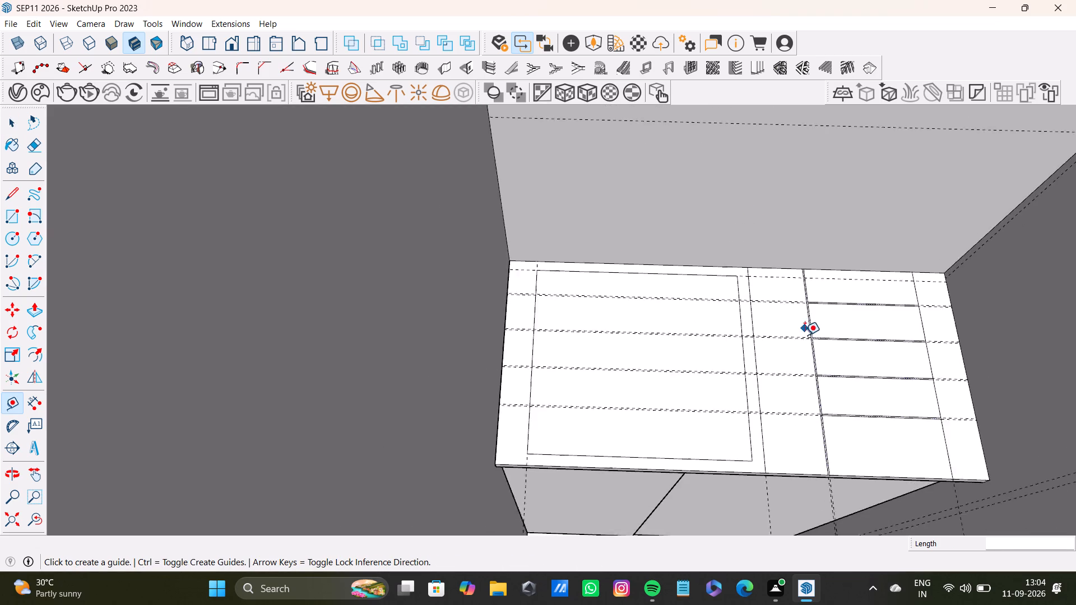
pyautogui.scroll(-5, 805, 335)
pyautogui.click(34, 517)
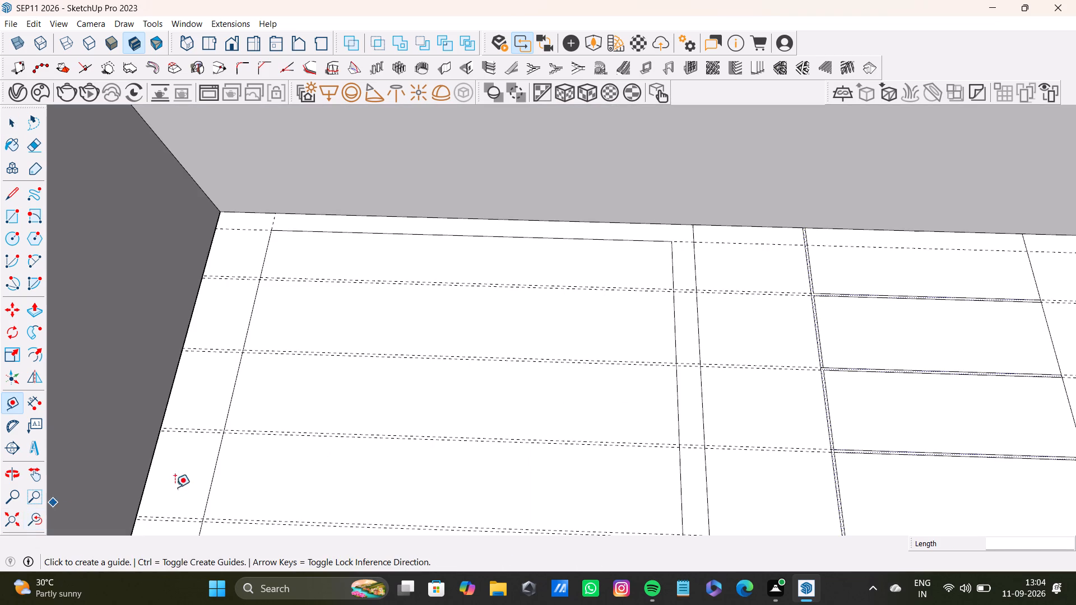
# Place a guide parallel to the storage face's bottom edge, about 13/16" in, level with the large rectangle's lower edge.
pyautogui.scroll(3, 814, 398)
pyautogui.keyDown('shift'); pyautogui.moveTo(820, 395); pyautogui.dragTo(683, 246, button='middle'); pyautogui.keyUp('shift')
pyautogui.scroll(2, 636, 416)
pyautogui.scroll(-4, 629, 425)
pyautogui.moveTo(633, 428); pyautogui.dragTo(650, 259, button='middle')
pyautogui.click(623, 408)
pyautogui.click(503, 375)
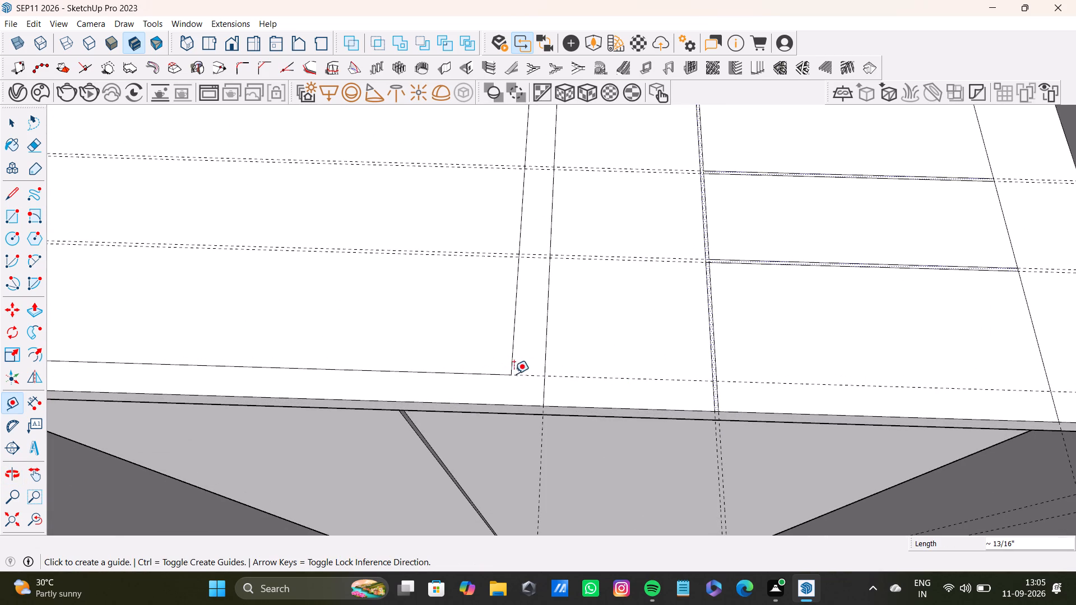
# Draw a line about 1' 1 7/16" long on the lower guide, from the vertical edge beside the large rectangle to the far vertical edge.
pyautogui.scroll(-5, 541, 362)
pyautogui.keyDown('shift'); pyautogui.moveTo(561, 356); pyautogui.dragTo(571, 453, button='middle'); pyautogui.keyUp('shift')
pyautogui.press('l')
pyautogui.scroll(3, 553, 464)
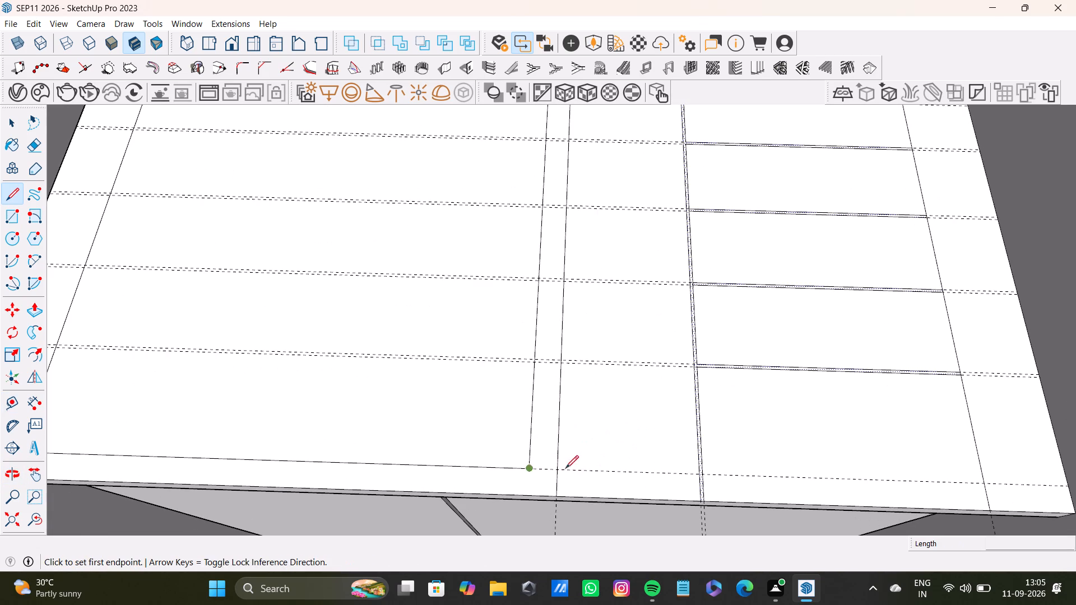
pyautogui.click(557, 469)
pyautogui.click(984, 482)
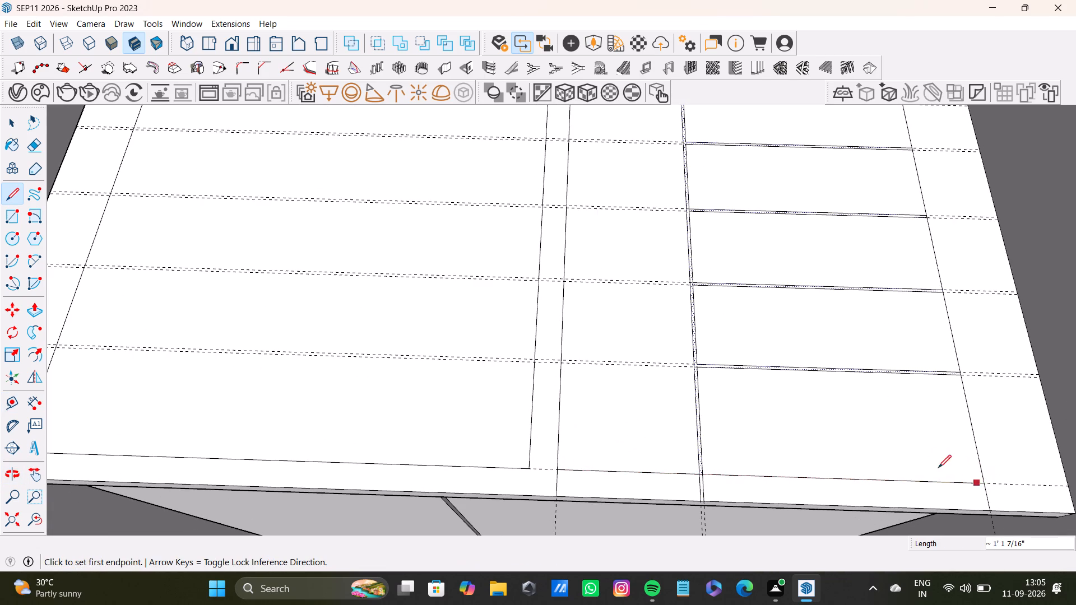
# Draw a line on the upper guide from the vertical edge beside the large rectangle to the far vertical edge.
pyautogui.scroll(-4, 930, 463)
pyautogui.scroll(-2, 877, 424)
pyautogui.keyDown('shift'); pyautogui.moveTo(789, 339); pyautogui.dragTo(762, 451, button='middle'); pyautogui.keyUp('shift')
pyautogui.scroll(2, 633, 321)
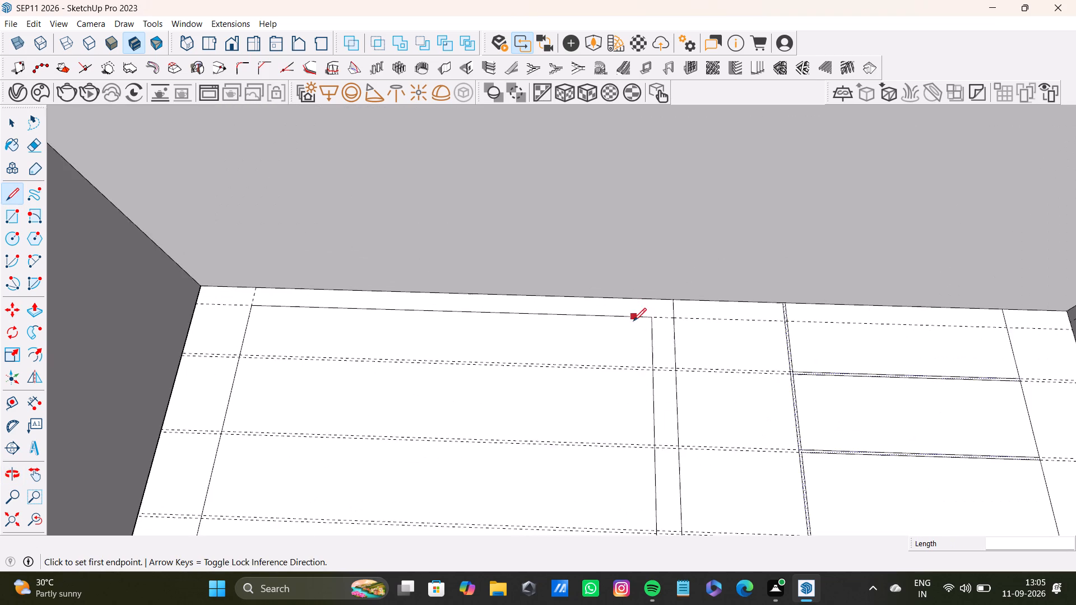
pyautogui.scroll(5, 633, 321)
pyautogui.click(679, 315)
pyautogui.scroll(-2, 928, 325)
pyautogui.keyDown('shift'); pyautogui.moveTo(971, 323); pyautogui.dragTo(650, 356, button='middle'); pyautogui.keyUp('shift')
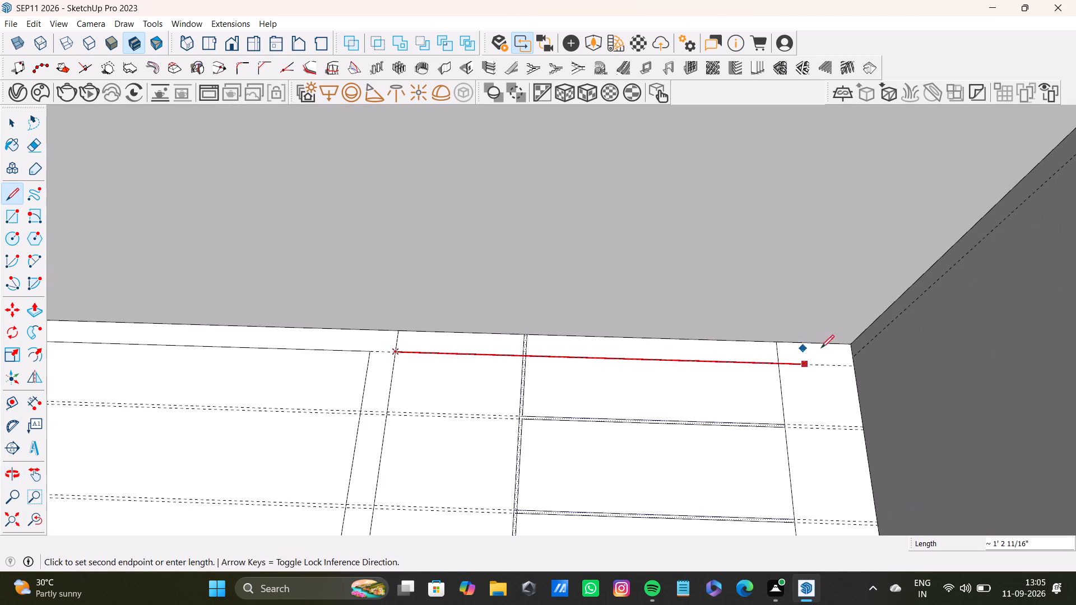
pyautogui.click(779, 363)
# Delete the short leftover edges above the new upper line at the compartment area's two outer vertical edges.
pyautogui.scroll(-9, 732, 373)
pyautogui.press('space')
pyautogui.scroll(9, 460, 348)
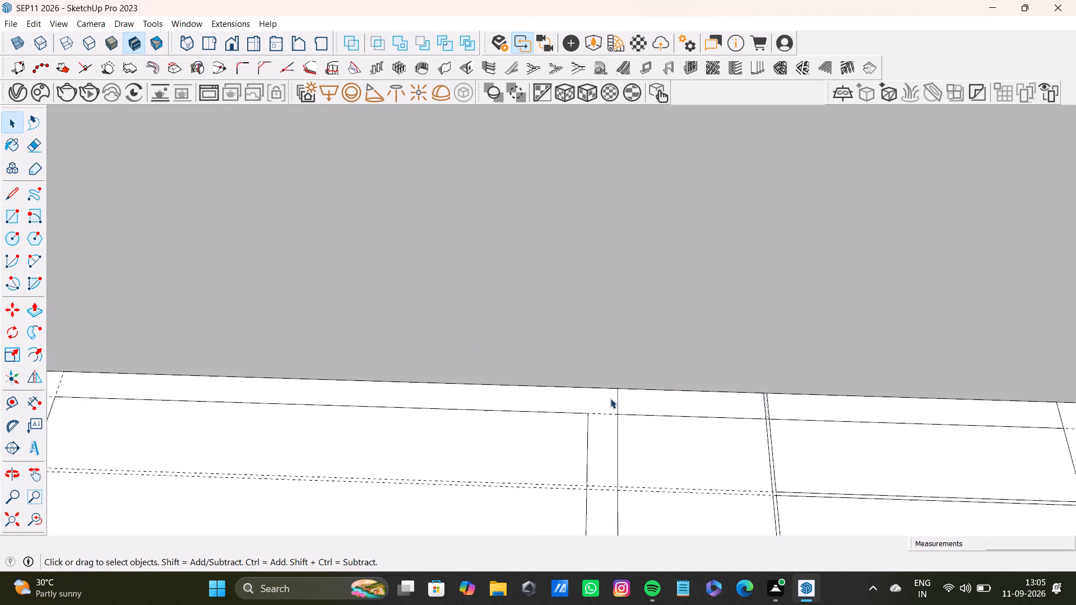
pyautogui.scroll(2, 610, 398)
pyautogui.click(618, 409)
pyautogui.press('Delete')
pyautogui.scroll(-6, 762, 389)
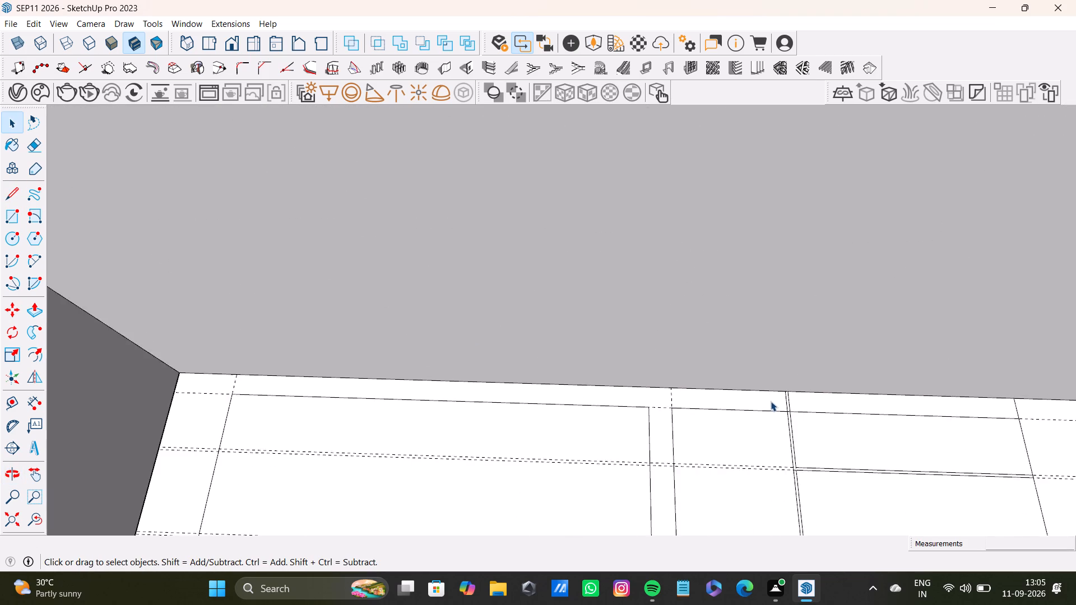
pyautogui.scroll(-2, 771, 401)
pyautogui.scroll(6, 905, 385)
pyautogui.click(980, 422)
pyautogui.press('Delete')
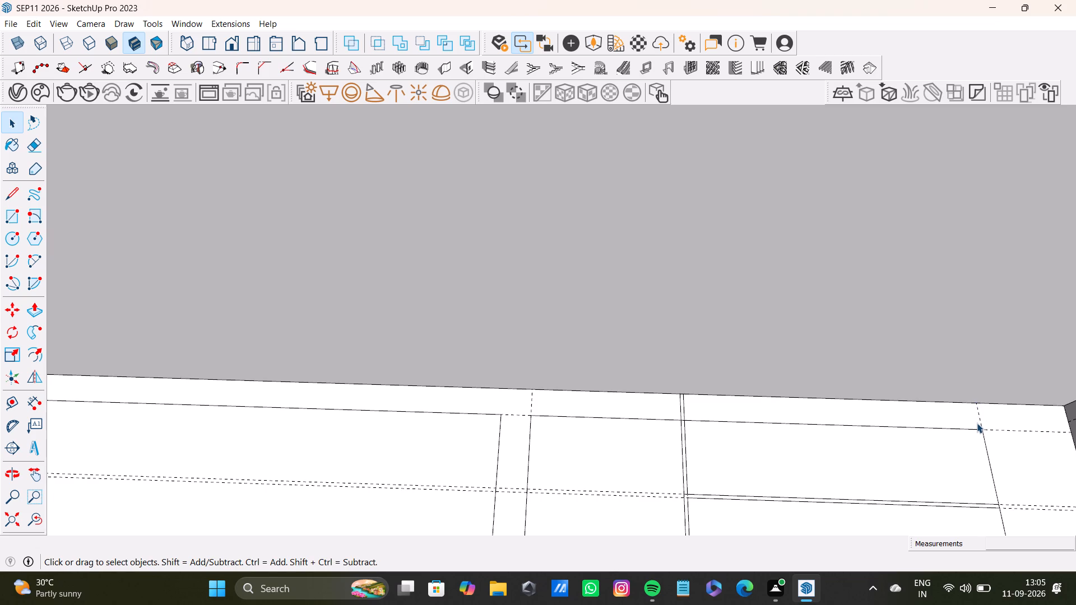
# Delete the divider strip's two short edges between the new lower line and the storage face's bottom edge.
pyautogui.scroll(-13, 976, 423)
pyautogui.moveTo(962, 436); pyautogui.dragTo(884, 323, button='middle')
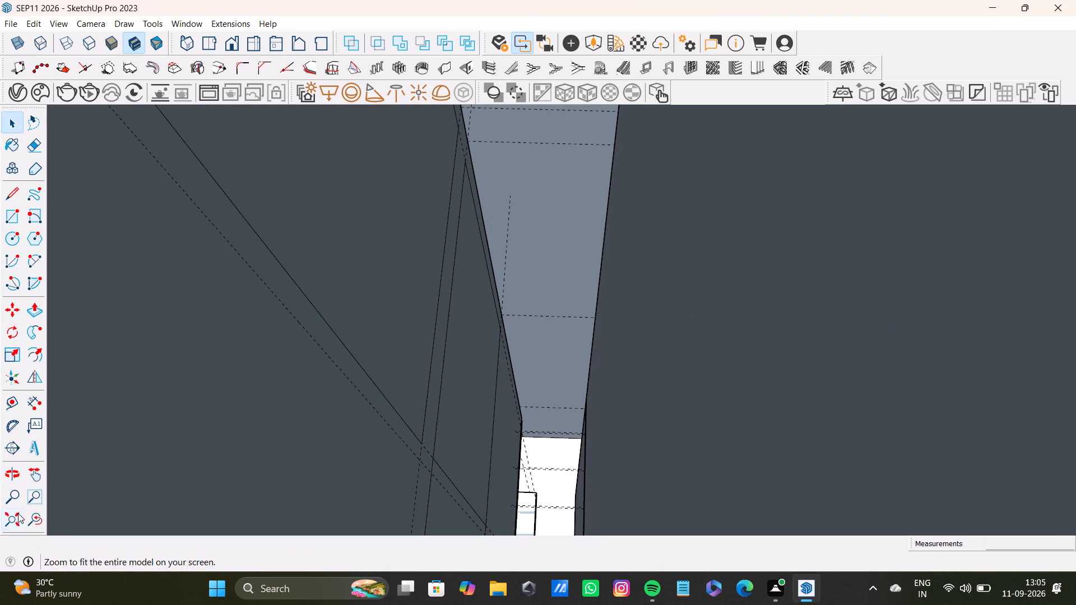
pyautogui.click(30, 519)
pyautogui.click(2, 519)
pyautogui.moveTo(582, 209); pyautogui.dragTo(582, 235, button='middle')
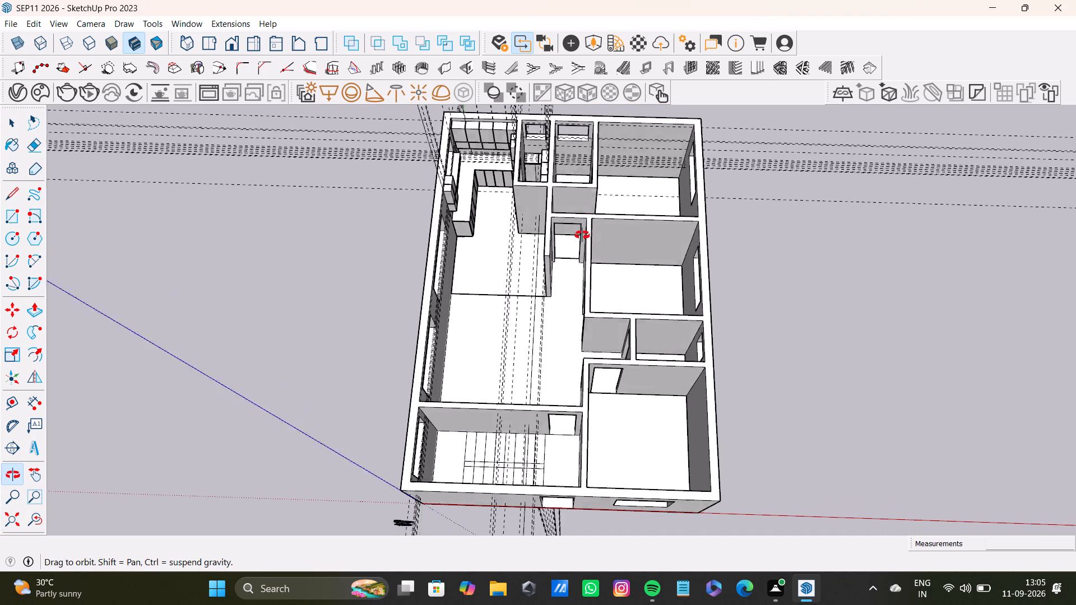
pyautogui.moveTo(582, 235); pyautogui.dragTo(606, 425, button='middle')
pyautogui.scroll(11, 529, 369)
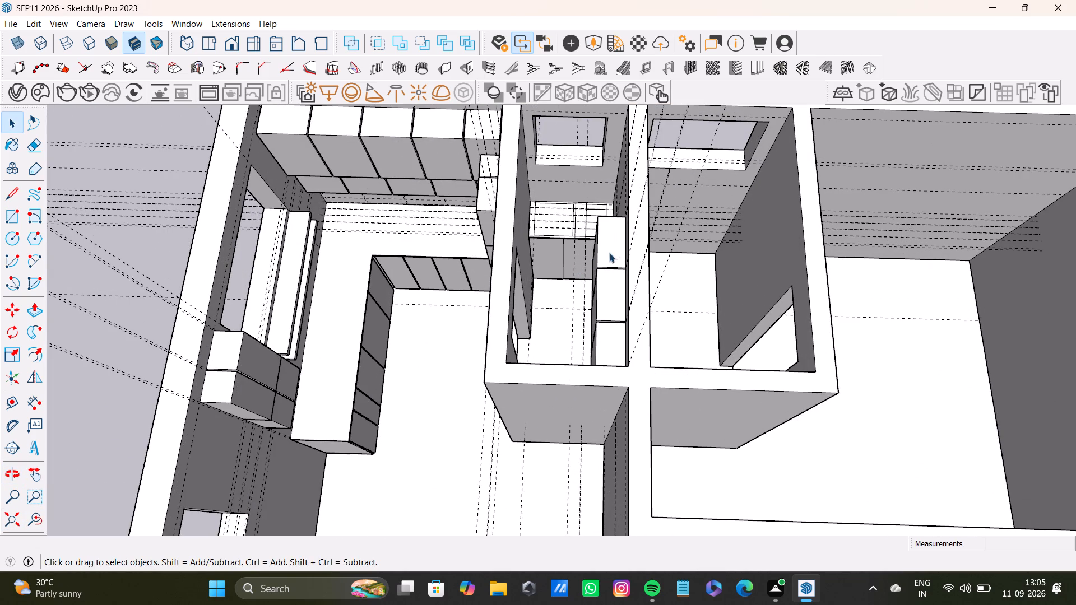
pyautogui.scroll(20, 582, 249)
pyautogui.scroll(3, 624, 221)
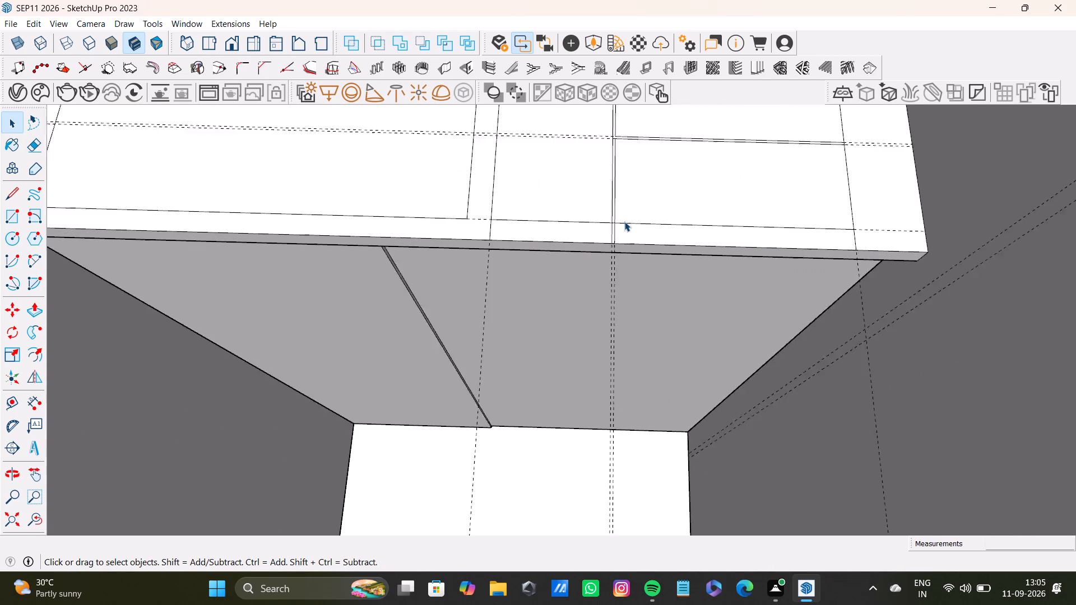
pyautogui.scroll(12, 624, 221)
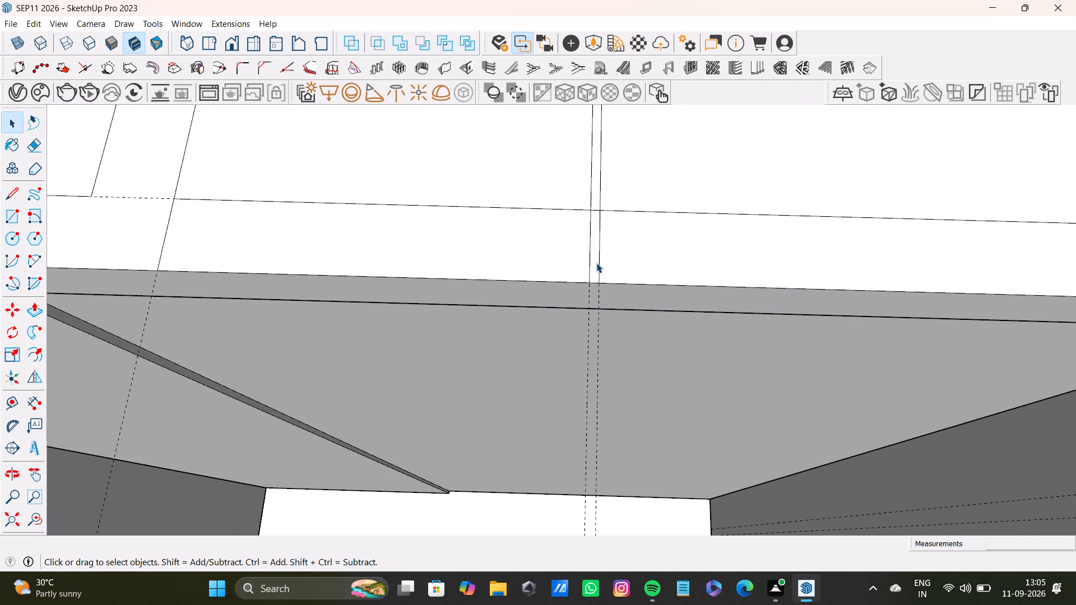
pyautogui.click(596, 263)
pyautogui.click(600, 268)
pyautogui.press('Delete')
pyautogui.click(589, 270)
pyautogui.press('Delete')
# Delete the far vertical's short leftover edge between the new lower line and the storage face's bottom edge.
pyautogui.scroll(-9, 650, 216)
pyautogui.keyDown('shift'); pyautogui.moveTo(653, 225); pyautogui.dragTo(618, 334, button='middle'); pyautogui.keyUp('shift')
pyautogui.scroll(6, 788, 319)
pyautogui.click(1042, 383)
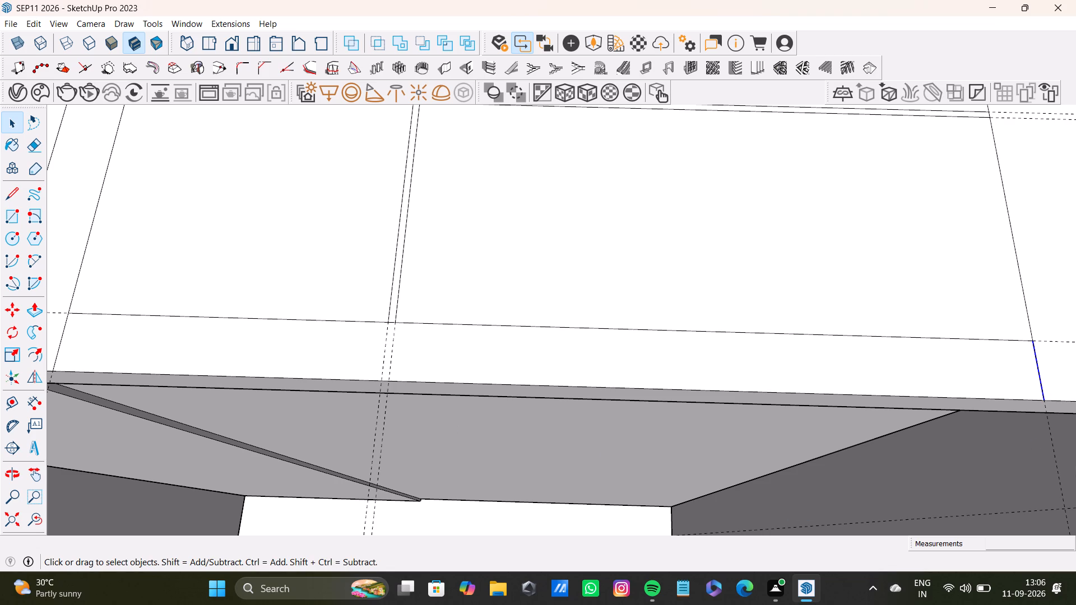
pyautogui.scroll(2, 994, 393)
pyautogui.press('Delete')
pyautogui.scroll(-2, 790, 225)
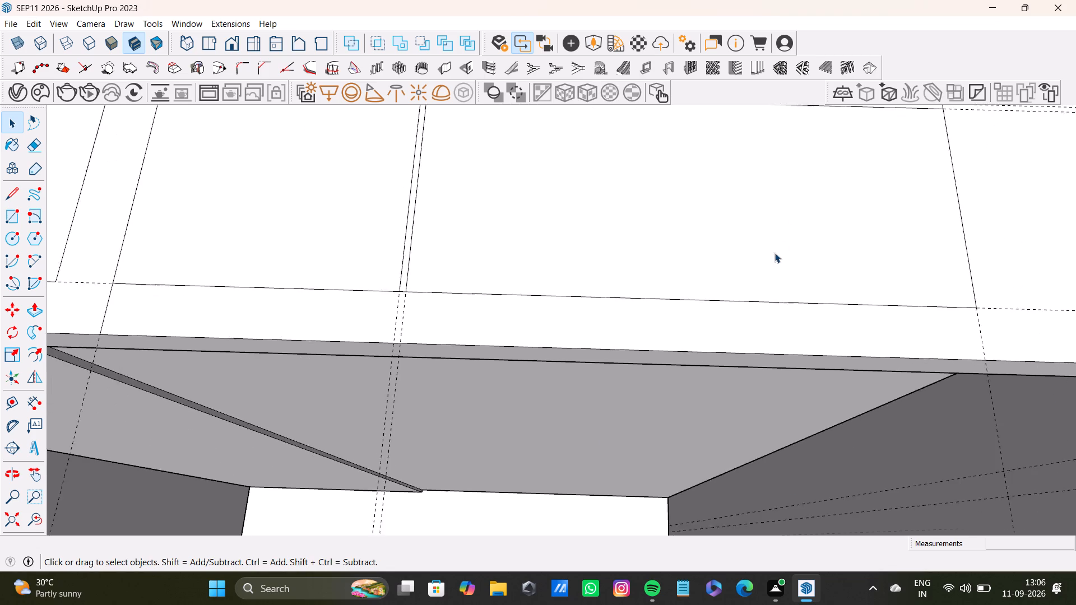
# Look over the storage unit's face and the surrounding rooms of the house from above.
pyautogui.scroll(-12, 774, 253)
pyautogui.keyDown('shift'); pyautogui.moveTo(658, 266); pyautogui.dragTo(665, 407, button='middle'); pyautogui.keyUp('shift')
pyautogui.scroll(-9, 665, 407)
pyautogui.keyDown('shift'); pyautogui.moveTo(650, 378); pyautogui.dragTo(649, 396, button='middle'); pyautogui.keyUp('shift')
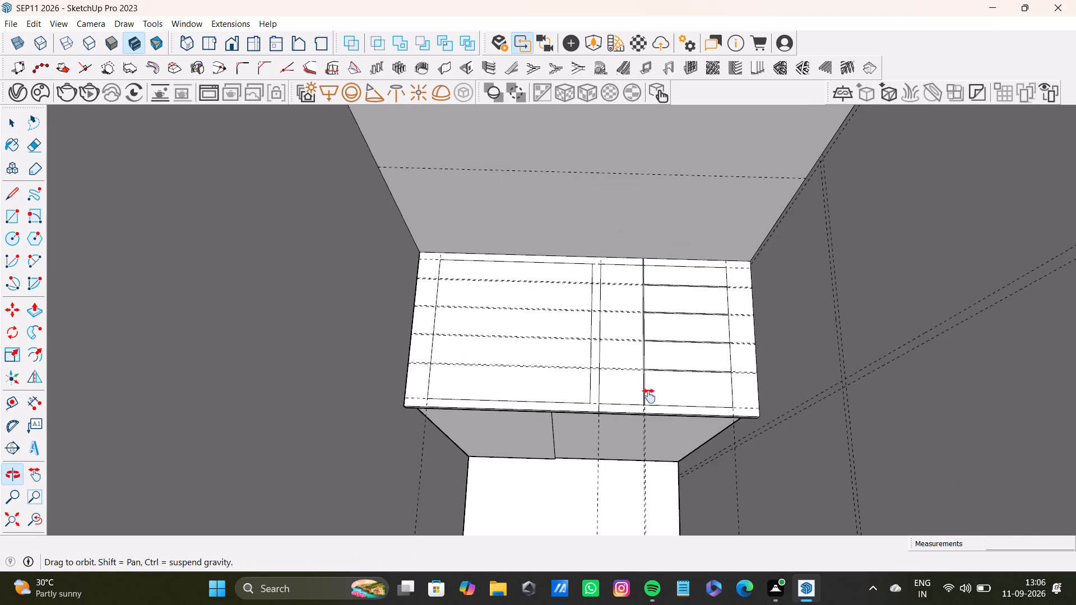
pyautogui.keyDown('shift'); pyautogui.moveTo(649, 396); pyautogui.dragTo(645, 421, button='middle'); pyautogui.keyUp('shift')
pyautogui.scroll(-20, 629, 386)
pyautogui.keyDown('shift'); pyautogui.moveTo(629, 386); pyautogui.dragTo(497, 332, button='middle'); pyautogui.keyUp('shift')
pyautogui.scroll(5, 558, 317)
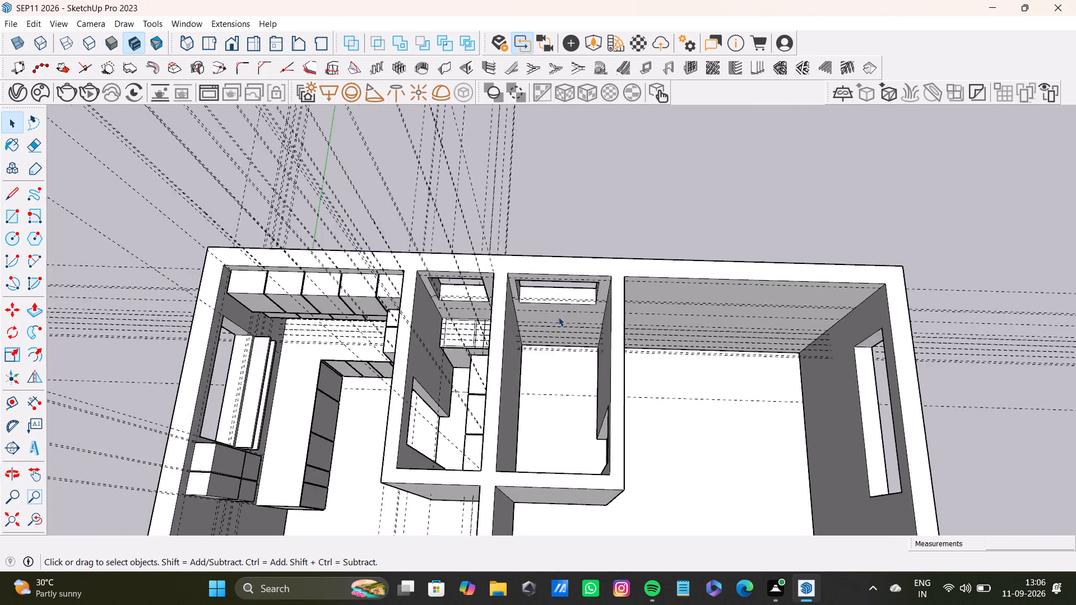
pyautogui.scroll(-15, 546, 318)
pyautogui.keyDown('shift'); pyautogui.moveTo(720, 381); pyautogui.dragTo(460, 301, button='middle'); pyautogui.keyUp('shift')
pyautogui.scroll(5, 557, 296)
pyautogui.keyDown('shift'); pyautogui.moveTo(580, 401); pyautogui.dragTo(497, 319, button='middle'); pyautogui.keyUp('shift')
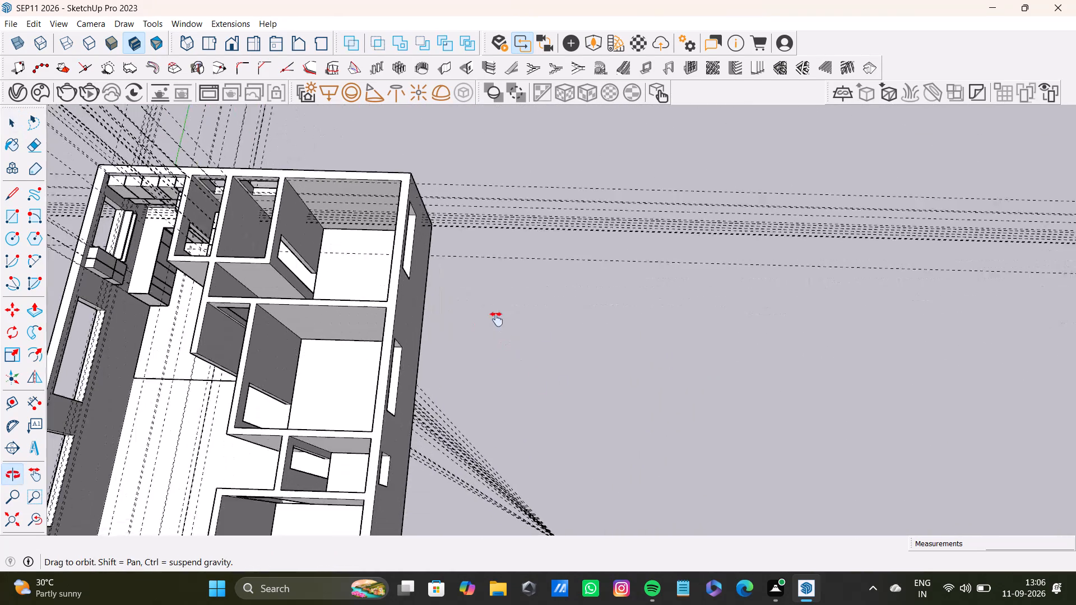
# Draw a rectangle about 14' 5 1/2" by 23' 5" on the open ground beside the house.
pyautogui.keyDown('shift'); pyautogui.moveTo(497, 319); pyautogui.dragTo(501, 255, button='middle'); pyautogui.keyUp('shift')
pyautogui.scroll(-14, 506, 252)
pyautogui.click(525, 300)
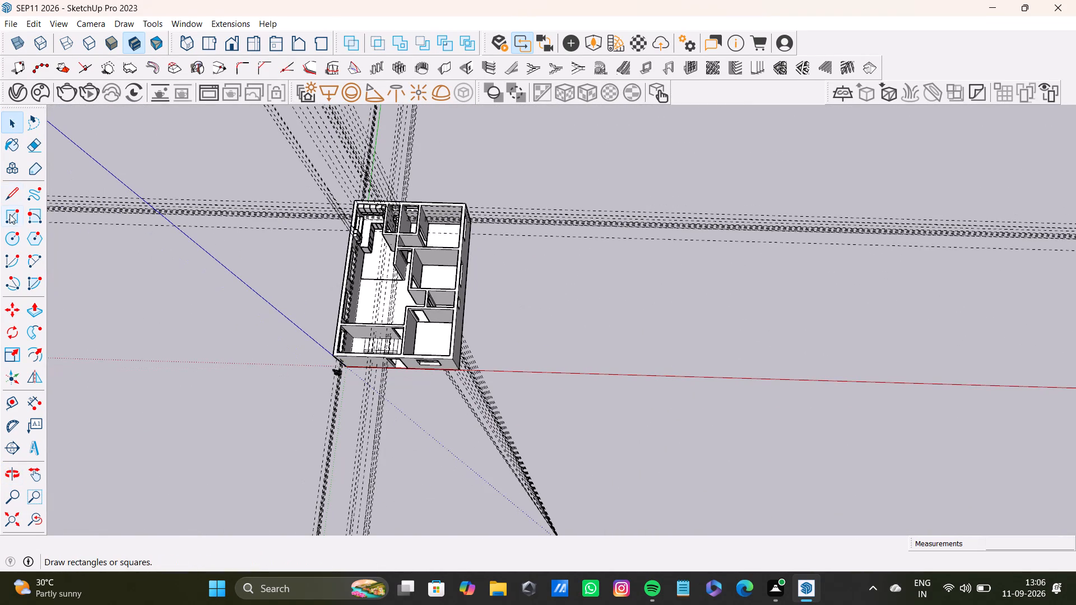
pyautogui.moveTo(10, 215); pyautogui.dragTo(34, 213)
pyautogui.moveTo(12, 214); pyautogui.dragTo(18, 212)
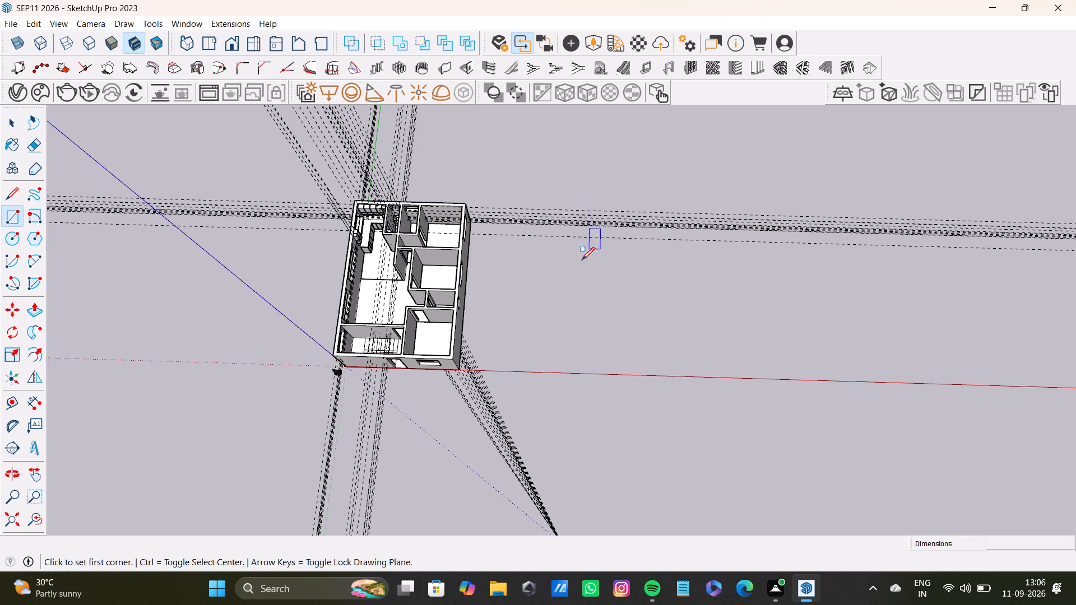
pyautogui.click(554, 274)
pyautogui.click(611, 367)
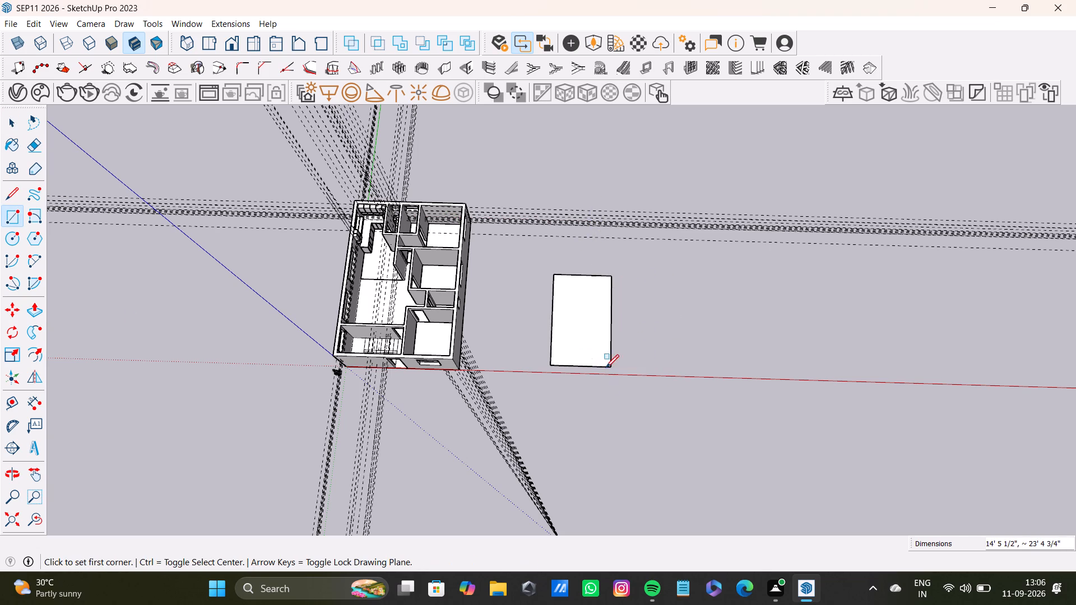
# Offset the new rectangle's outline inward by about 2' 1" to form a border.
pyautogui.press('space')
pyautogui.write('F')
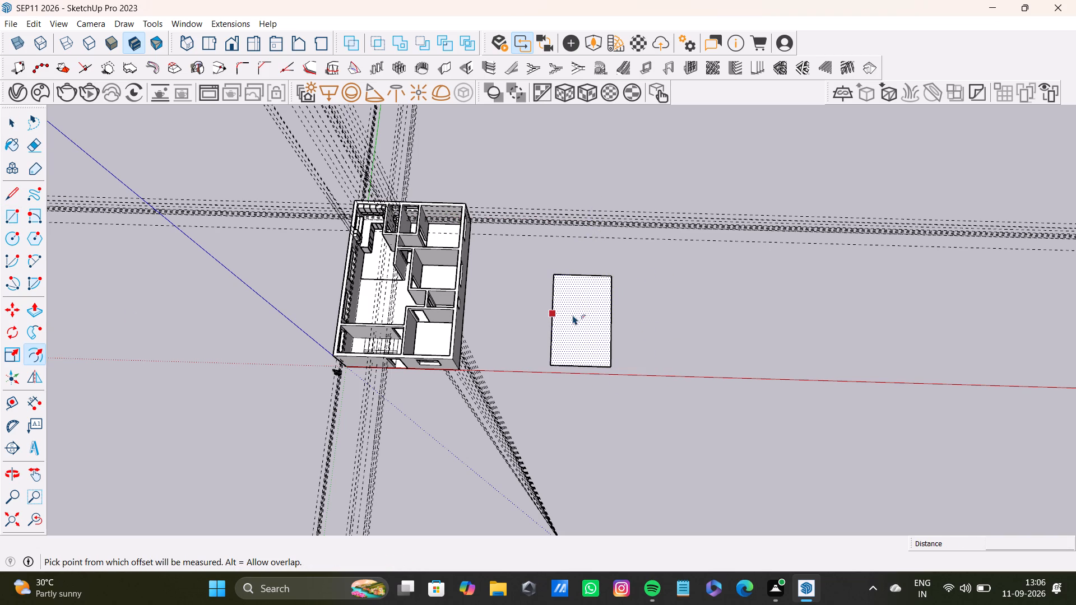
pyautogui.click(573, 315)
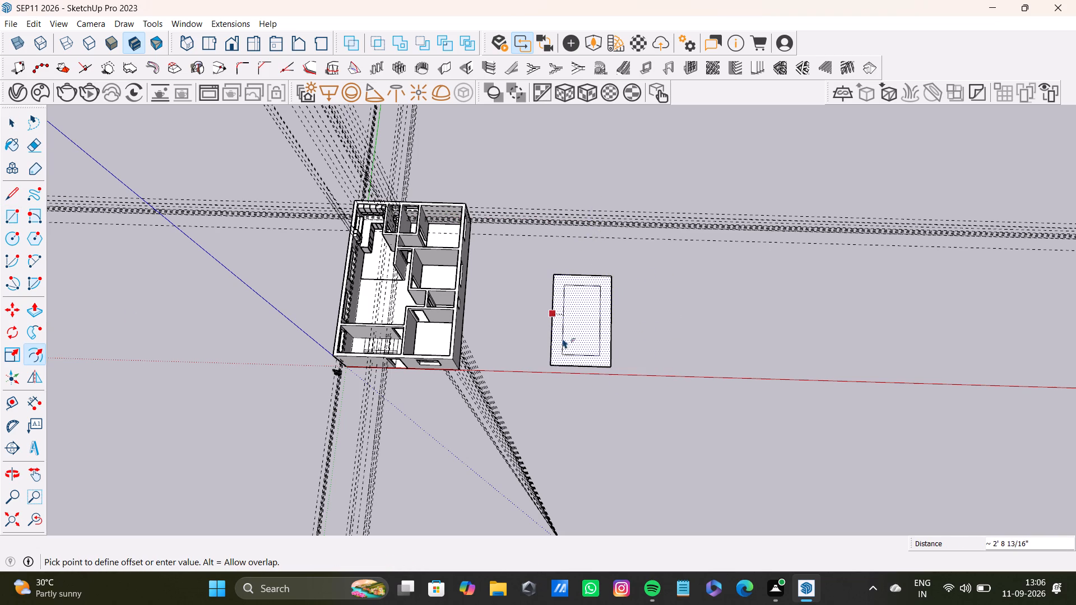
pyautogui.click(560, 343)
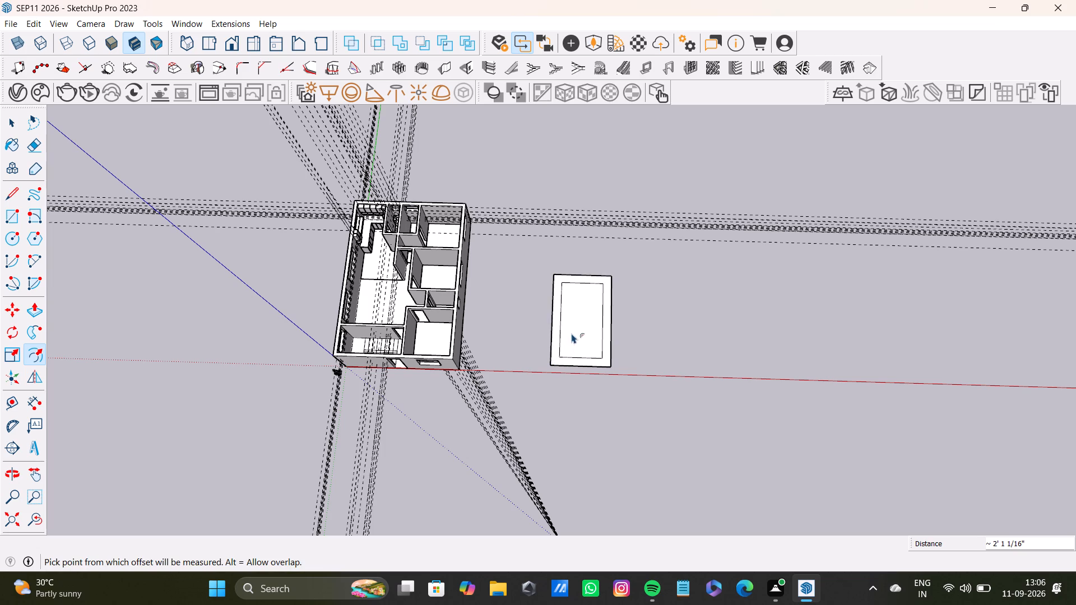
# Offset the inner rectangle's outline inward again to form a second, smaller nested rectangle.
pyautogui.scroll(8, 575, 323)
pyautogui.click(578, 314)
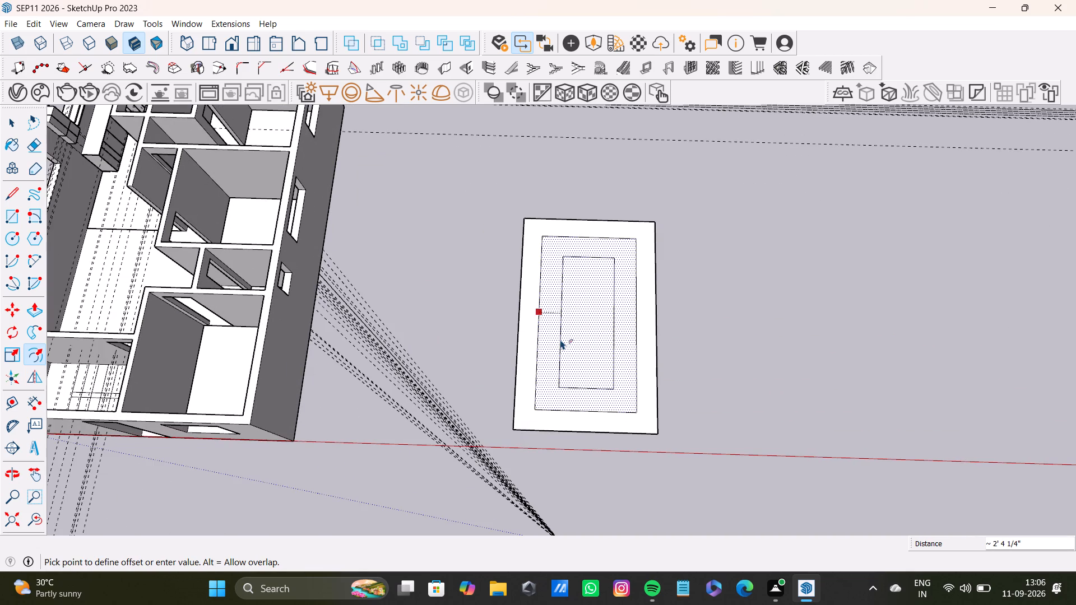
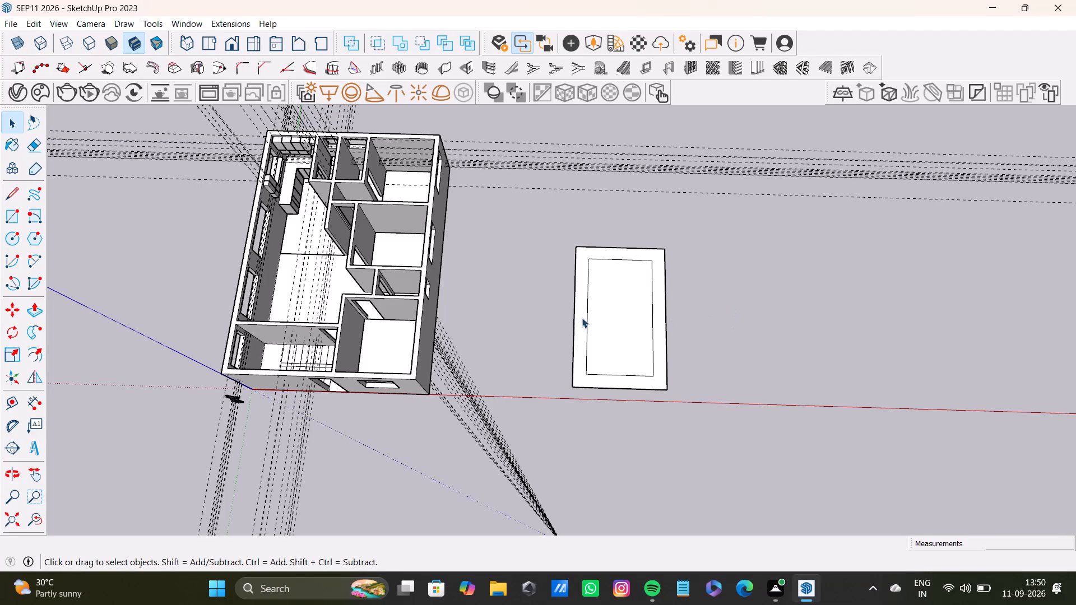
# Delete the whole rectangle with its inward offset outlines from the open ground beside the house.
pyautogui.moveTo(532, 221); pyautogui.dragTo(724, 478)
pyautogui.press('Delete')
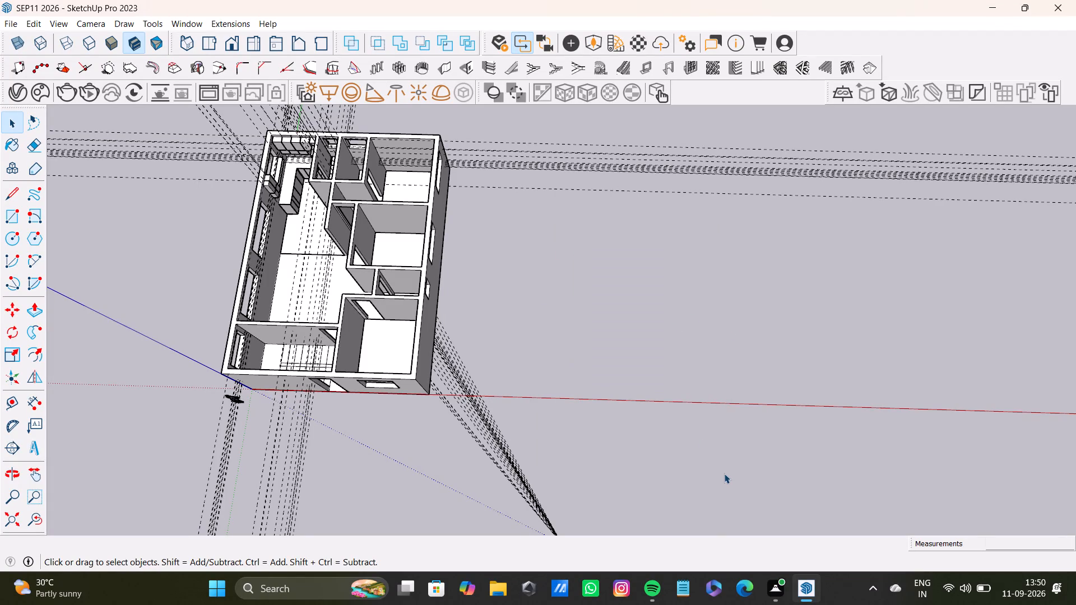
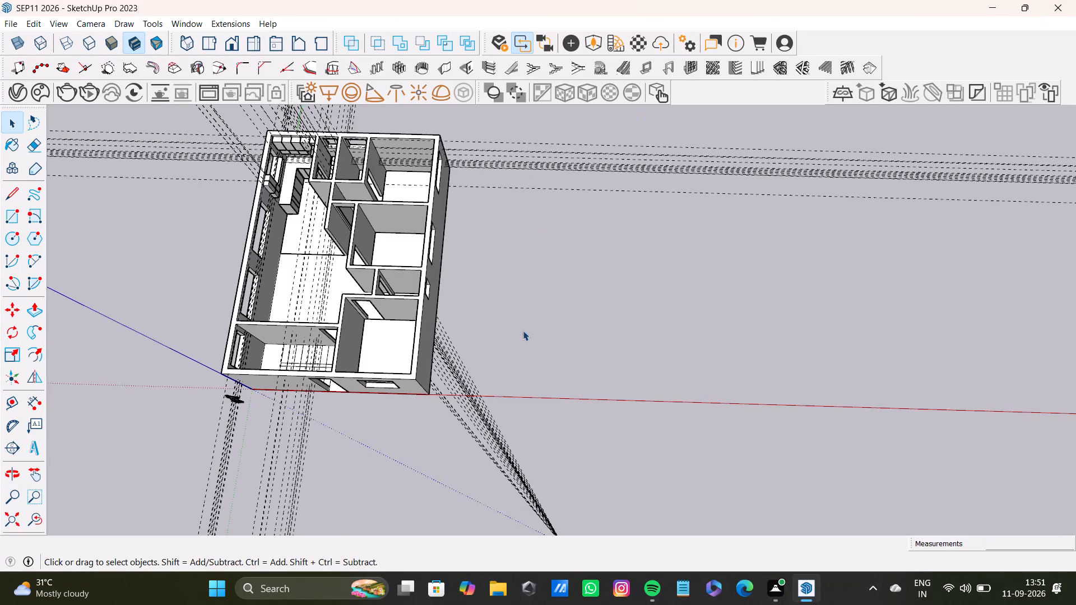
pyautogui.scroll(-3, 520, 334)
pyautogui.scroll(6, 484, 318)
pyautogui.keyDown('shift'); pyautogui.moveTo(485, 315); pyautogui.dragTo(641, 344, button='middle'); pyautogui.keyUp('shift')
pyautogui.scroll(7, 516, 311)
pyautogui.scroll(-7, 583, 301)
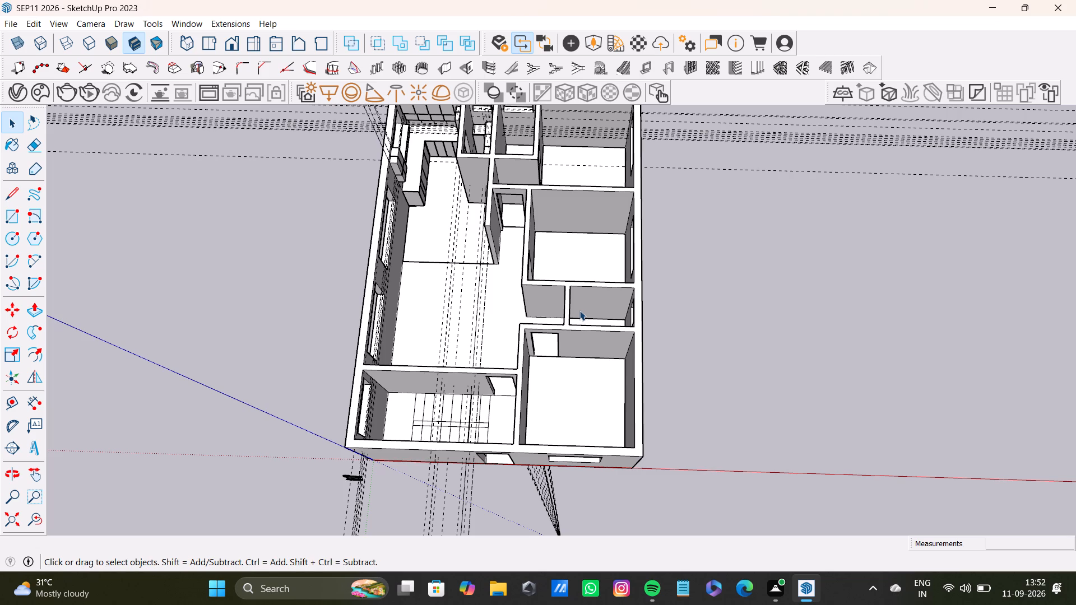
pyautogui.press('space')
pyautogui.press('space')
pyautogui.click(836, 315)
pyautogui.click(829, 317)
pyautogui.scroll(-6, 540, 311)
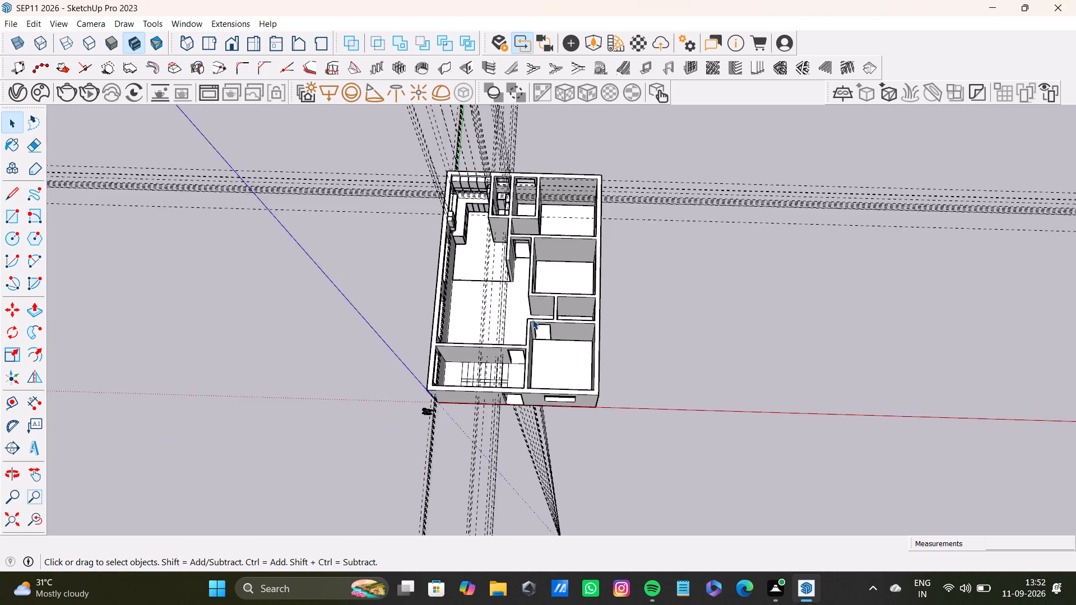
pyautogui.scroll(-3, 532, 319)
# Delete the two short divider line segments crossing the back border of the small room's storage unit top.
pyautogui.scroll(15, 508, 325)
pyautogui.keyDown('shift'); pyautogui.moveTo(512, 297); pyautogui.dragTo(495, 445, button='middle'); pyautogui.keyUp('shift')
pyautogui.scroll(1, 495, 444)
pyautogui.scroll(-5, 492, 413)
pyautogui.moveTo(461, 369); pyautogui.dragTo(559, 291, button='middle')
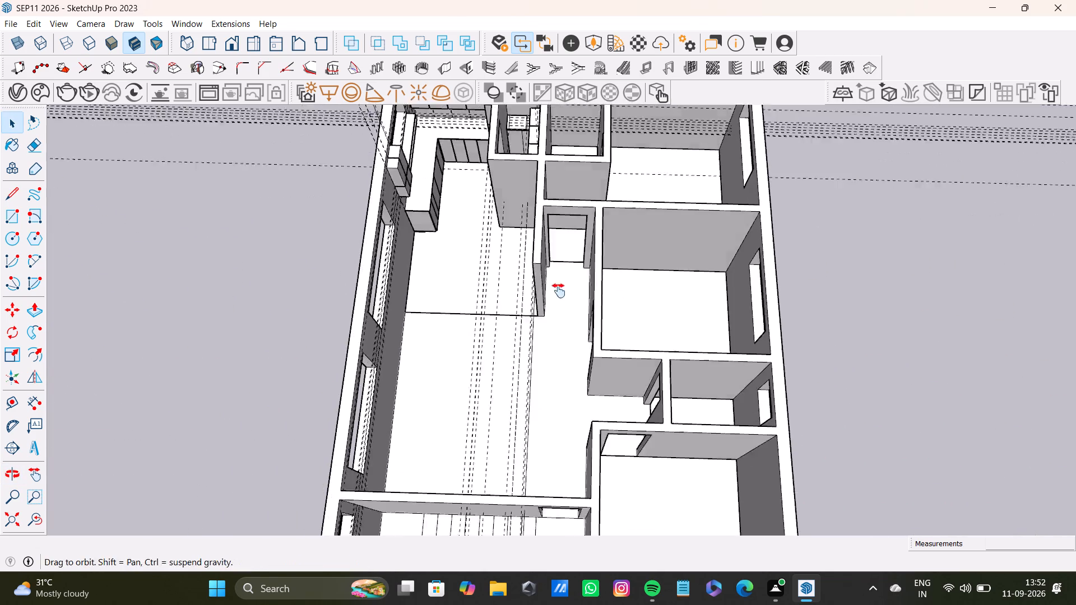
pyautogui.moveTo(559, 291); pyautogui.dragTo(565, 289, button='middle')
pyautogui.moveTo(512, 300); pyautogui.dragTo(889, 385, button='middle')
pyautogui.scroll(4, 613, 234)
pyautogui.keyDown('shift'); pyautogui.moveTo(527, 251); pyautogui.dragTo(786, 267, button='middle'); pyautogui.keyUp('shift')
pyautogui.keyDown('shift'); pyautogui.scroll(-1, 792, 277); pyautogui.keyUp('shift')
pyautogui.scroll(7, 324, 310)
pyautogui.moveTo(516, 336); pyautogui.dragTo(222, 220, button='middle')
pyautogui.scroll(4, 481, 248)
pyautogui.moveTo(588, 308); pyautogui.dragTo(277, 316, button='middle')
pyautogui.scroll(8, 471, 257)
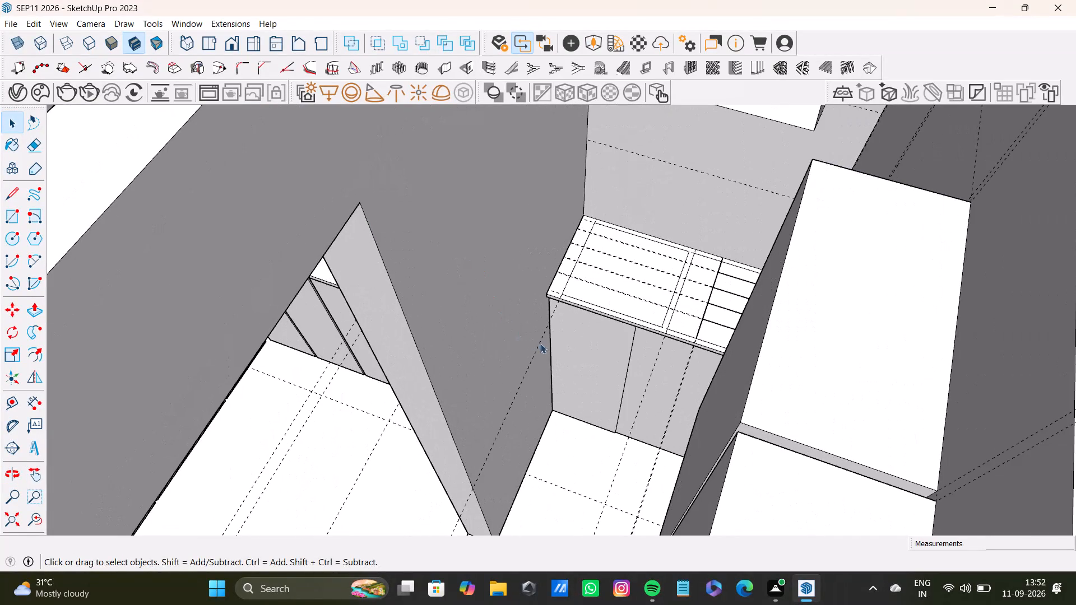
pyautogui.moveTo(541, 344); pyautogui.dragTo(676, 361, button='middle')
pyautogui.scroll(3, 678, 333)
pyautogui.keyDown('shift'); pyautogui.moveTo(635, 298); pyautogui.dragTo(438, 409, button='middle'); pyautogui.keyUp('shift')
pyautogui.scroll(3, 460, 321)
pyautogui.keyDown('shift'); pyautogui.moveTo(462, 318); pyautogui.dragTo(474, 325, button='middle'); pyautogui.keyUp('shift')
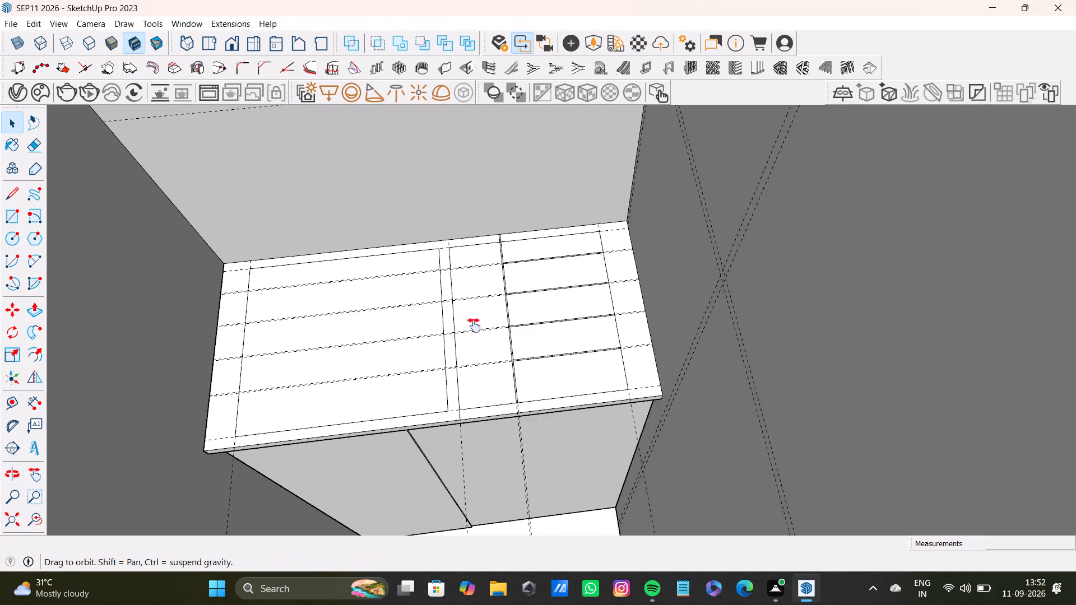
pyautogui.keyDown('shift'); pyautogui.moveTo(474, 325); pyautogui.dragTo(497, 388, button='middle'); pyautogui.keyUp('shift')
pyautogui.scroll(7, 583, 288)
pyautogui.scroll(8, 467, 305)
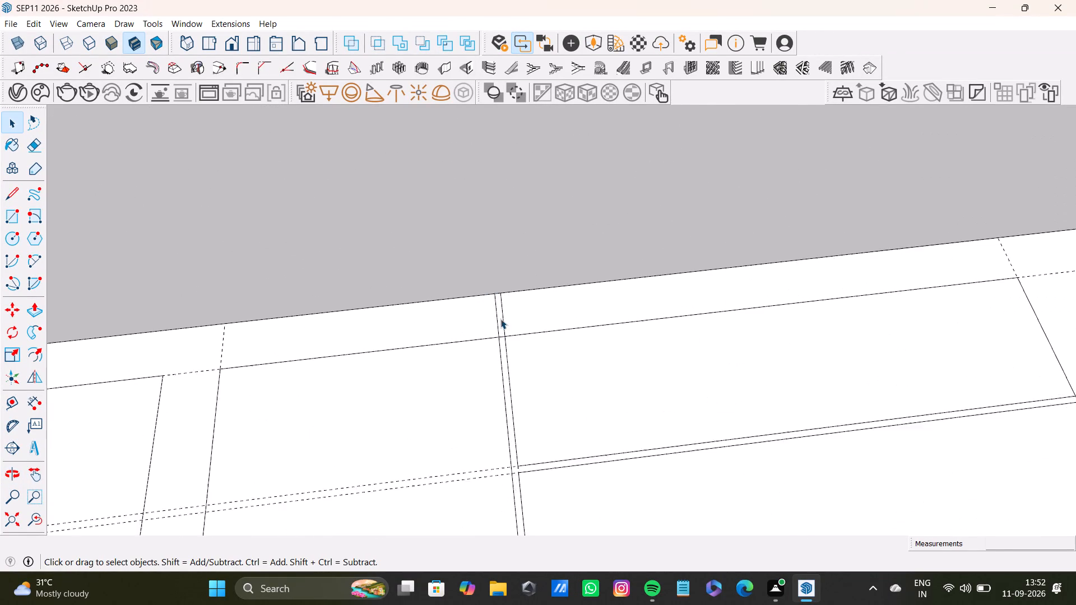
pyautogui.scroll(4, 500, 319)
pyautogui.click(498, 328)
pyautogui.press('Delete')
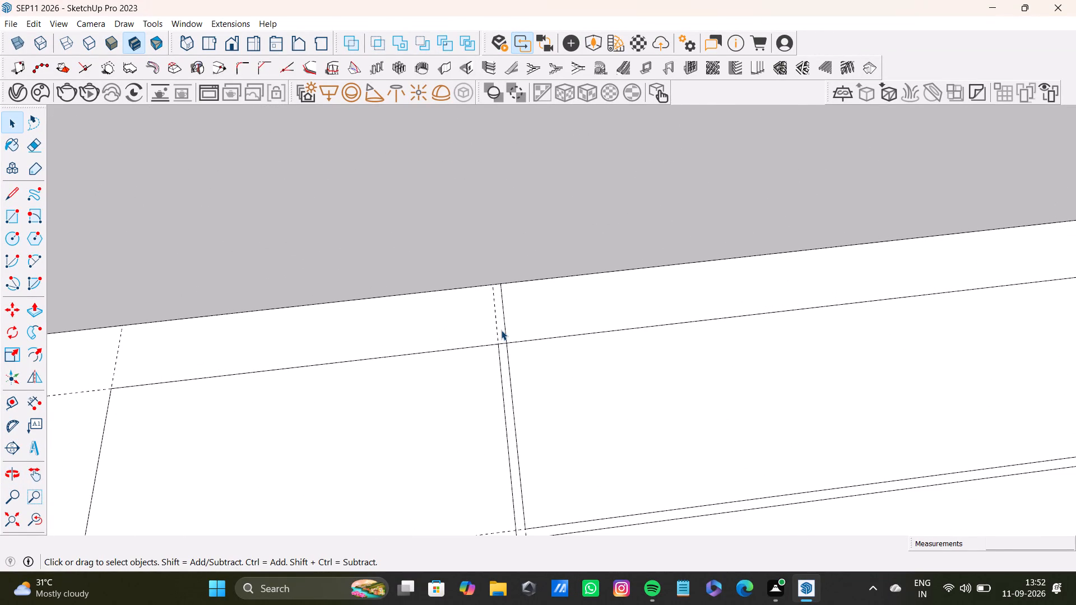
pyautogui.click(507, 334)
pyautogui.press('Delete')
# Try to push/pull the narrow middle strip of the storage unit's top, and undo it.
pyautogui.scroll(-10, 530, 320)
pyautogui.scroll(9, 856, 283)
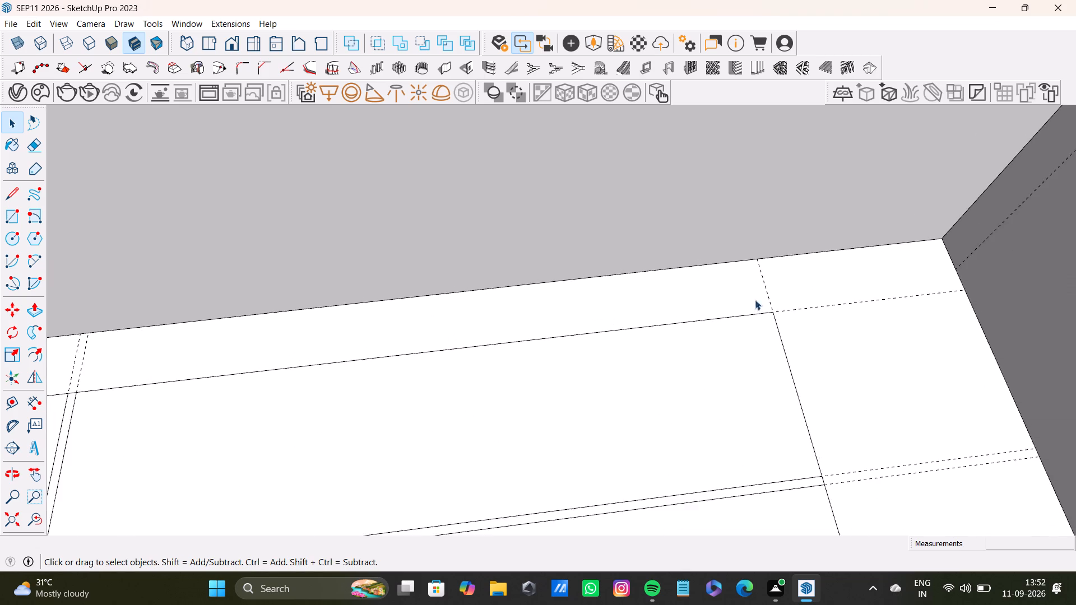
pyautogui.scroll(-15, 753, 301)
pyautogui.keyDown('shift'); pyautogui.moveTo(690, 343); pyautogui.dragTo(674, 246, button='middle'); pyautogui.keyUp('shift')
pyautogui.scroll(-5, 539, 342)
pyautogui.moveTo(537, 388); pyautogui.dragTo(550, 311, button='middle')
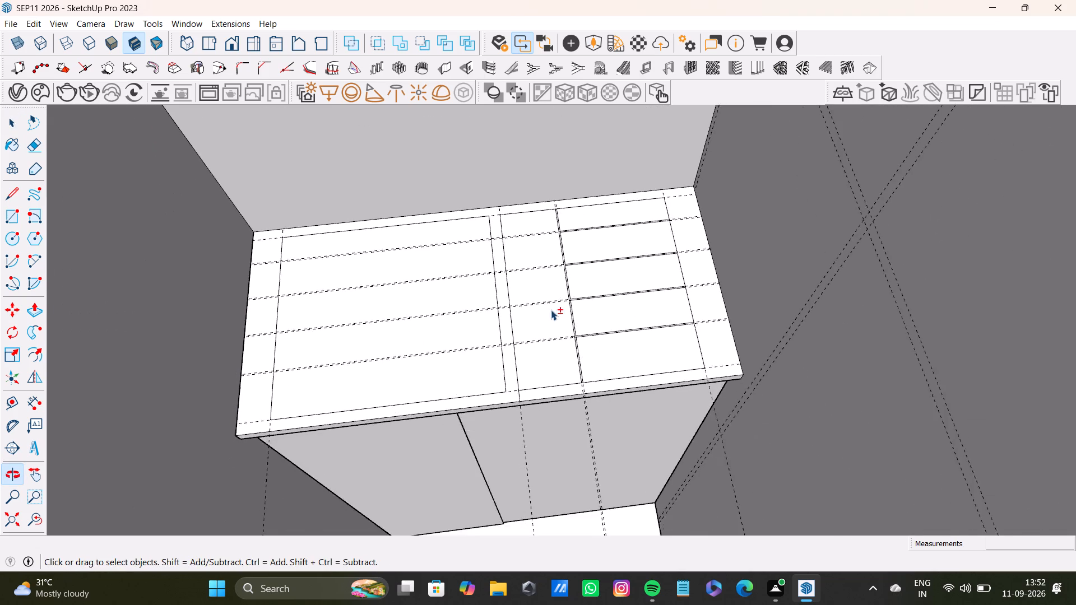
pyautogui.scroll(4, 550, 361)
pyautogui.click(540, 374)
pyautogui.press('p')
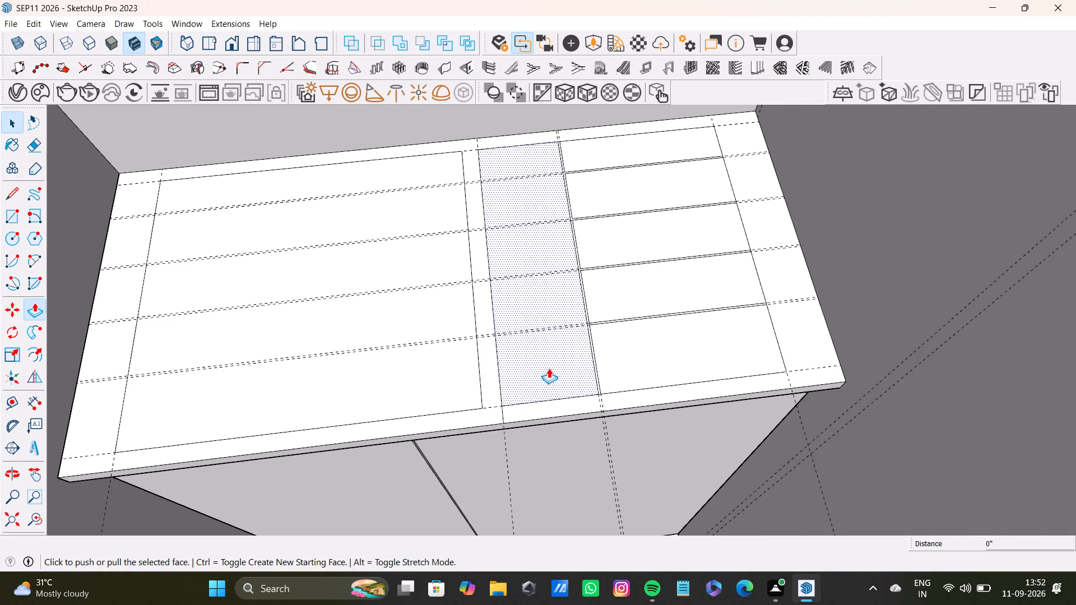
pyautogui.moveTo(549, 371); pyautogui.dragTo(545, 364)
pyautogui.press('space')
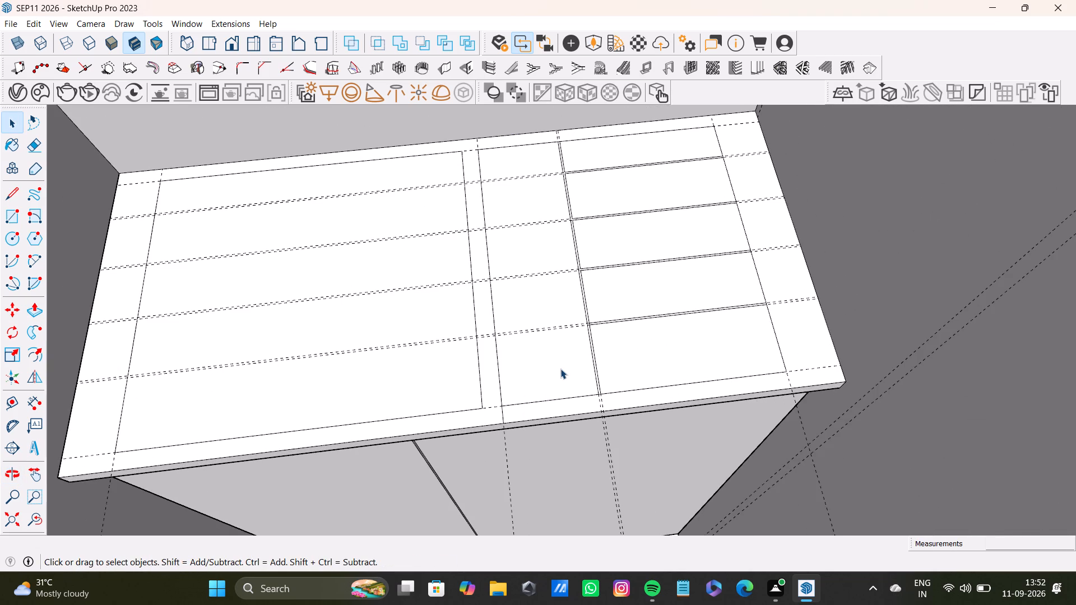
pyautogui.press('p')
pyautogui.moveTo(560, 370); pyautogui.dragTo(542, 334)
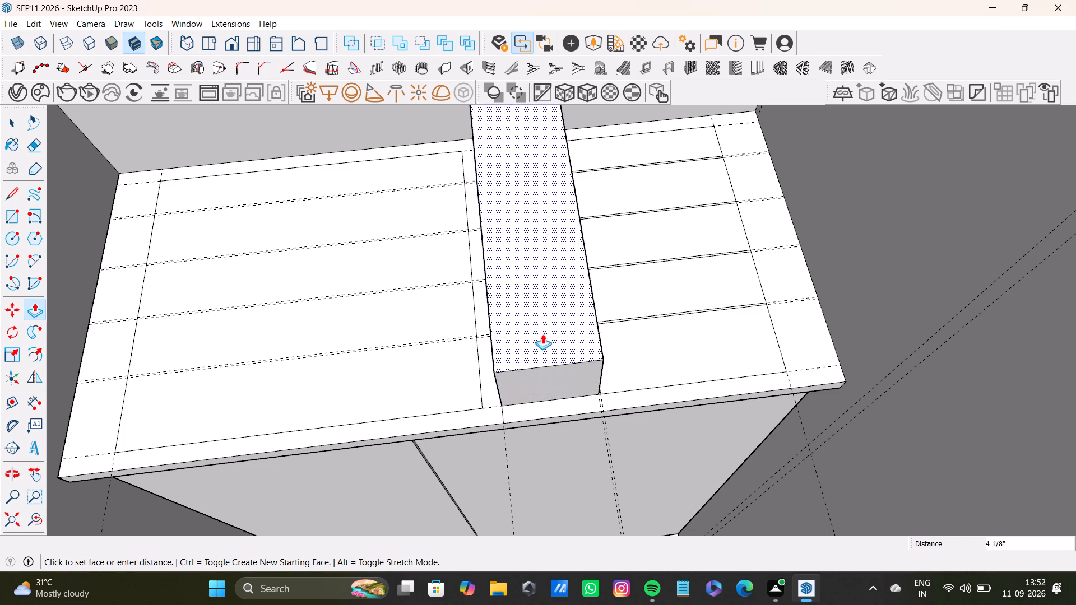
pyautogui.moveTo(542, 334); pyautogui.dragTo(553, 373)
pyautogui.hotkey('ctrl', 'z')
# Recess the narrow middle strip of the storage unit's top by about 5/16" with Push/Pull.
pyautogui.scroll(6, 520, 179)
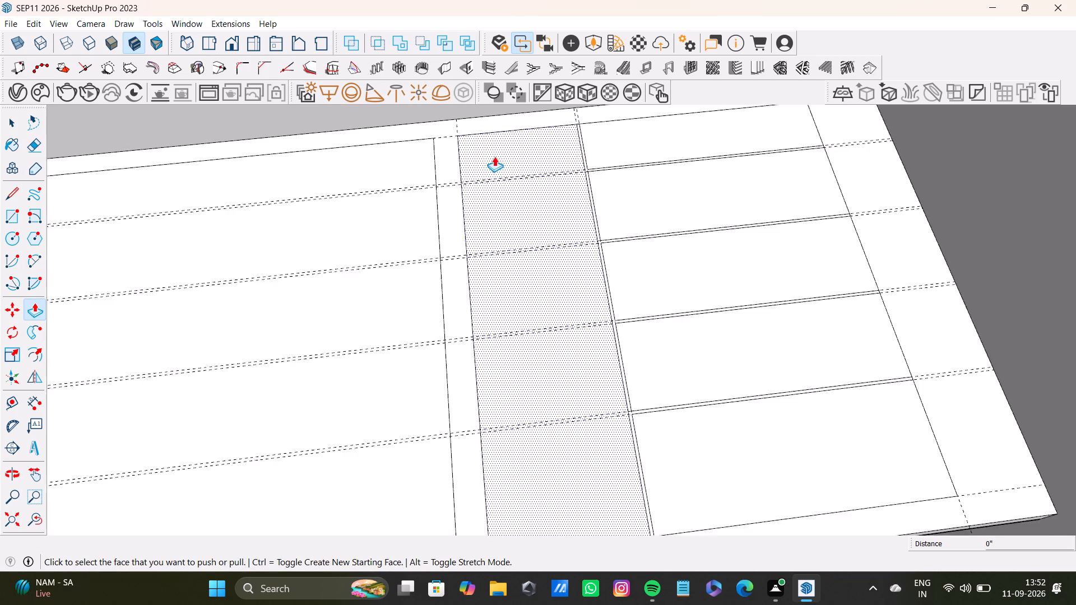
pyautogui.scroll(2, 494, 156)
pyautogui.moveTo(488, 148); pyautogui.dragTo(492, 155)
pyautogui.scroll(-5, 492, 156)
pyautogui.keyDown('shift'); pyautogui.moveTo(527, 176); pyautogui.dragTo(467, 249, button='middle'); pyautogui.keyUp('shift')
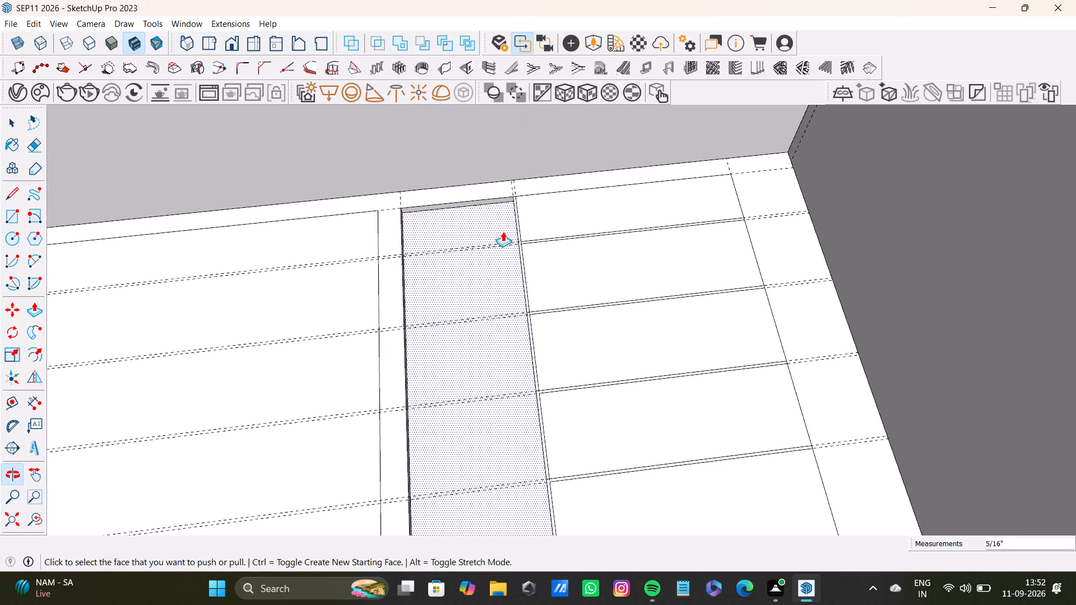
pyautogui.press('space')
# Push in the two rearmost compartments of the five-compartment stack slightly, leaving their thin dividers at surface level.
pyautogui.scroll(5, 507, 227)
pyautogui.click(544, 212)
pyautogui.press('p')
pyautogui.click(544, 212)
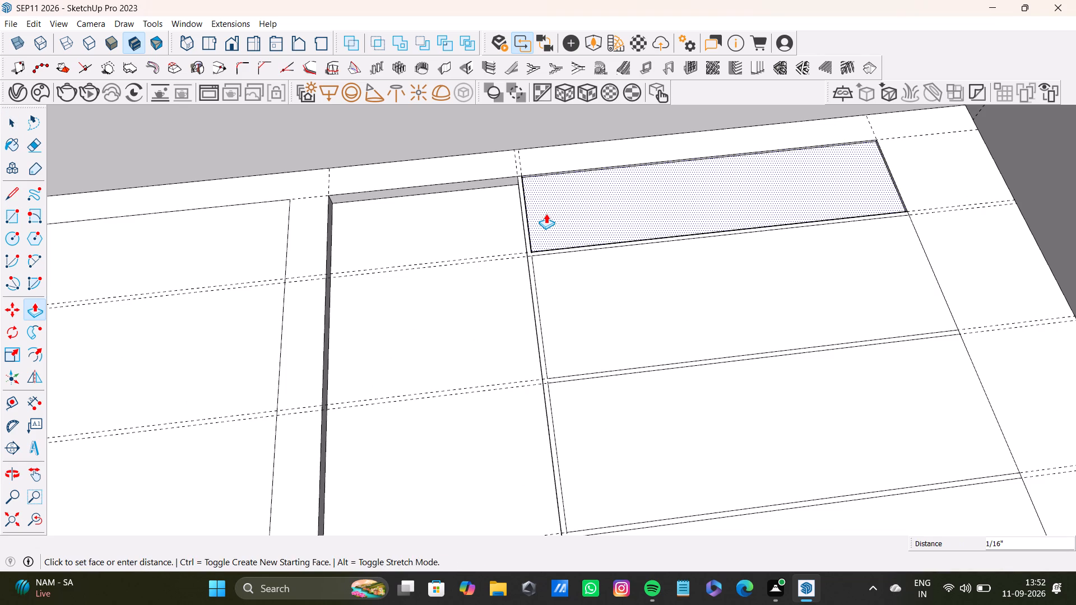
pyautogui.click(573, 308)
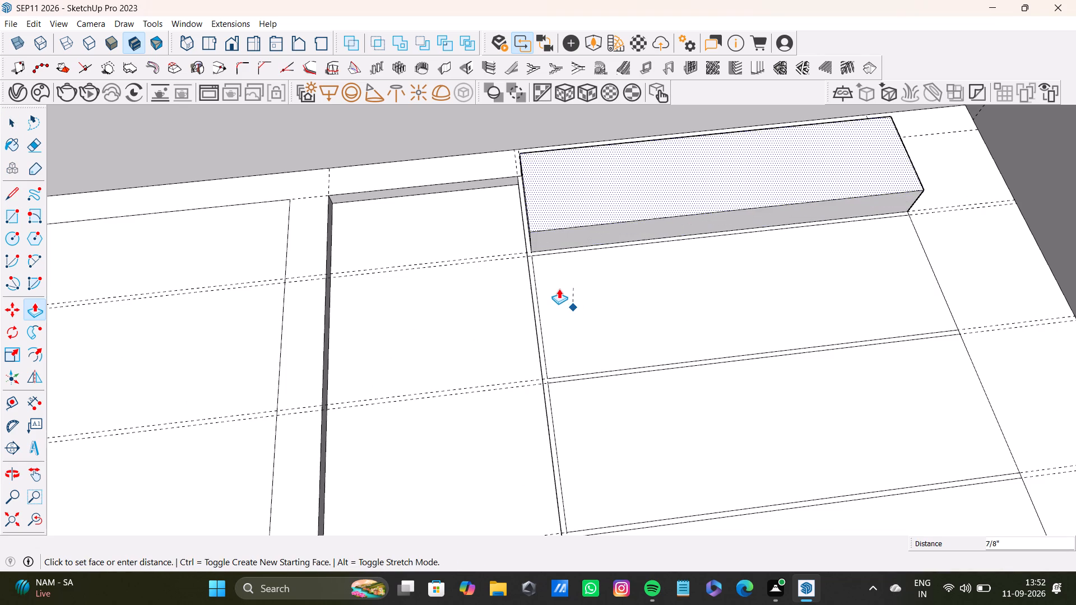
pyautogui.press('space')
pyautogui.click(559, 290)
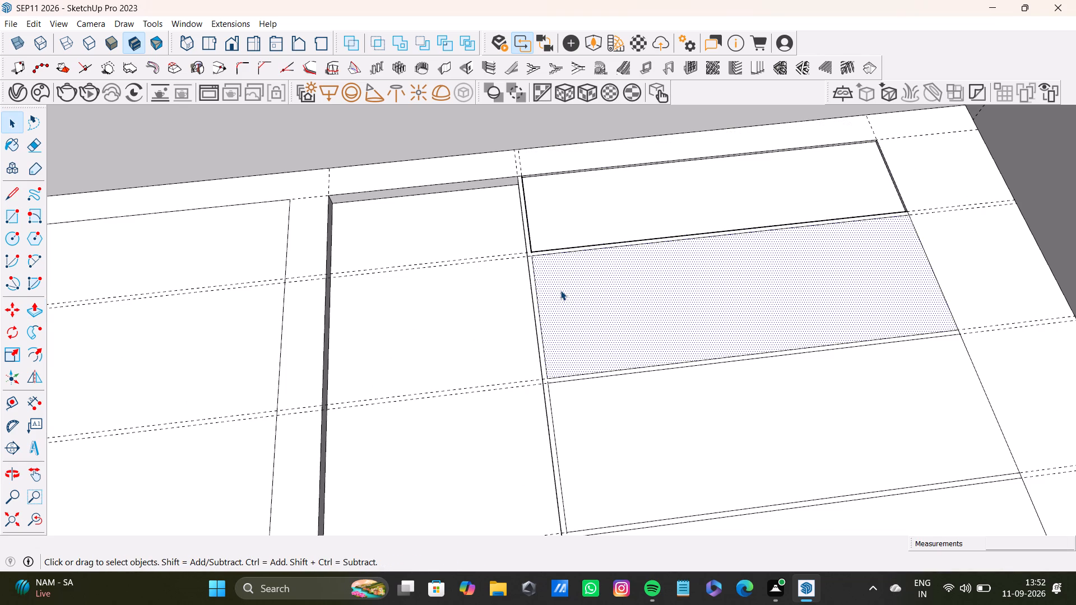
pyautogui.press('p')
pyautogui.click(560, 290)
pyautogui.press('space')
# Push in the remaining three compartments of the stack slightly, leaving the dividers between them at surface level.
pyautogui.click(621, 434)
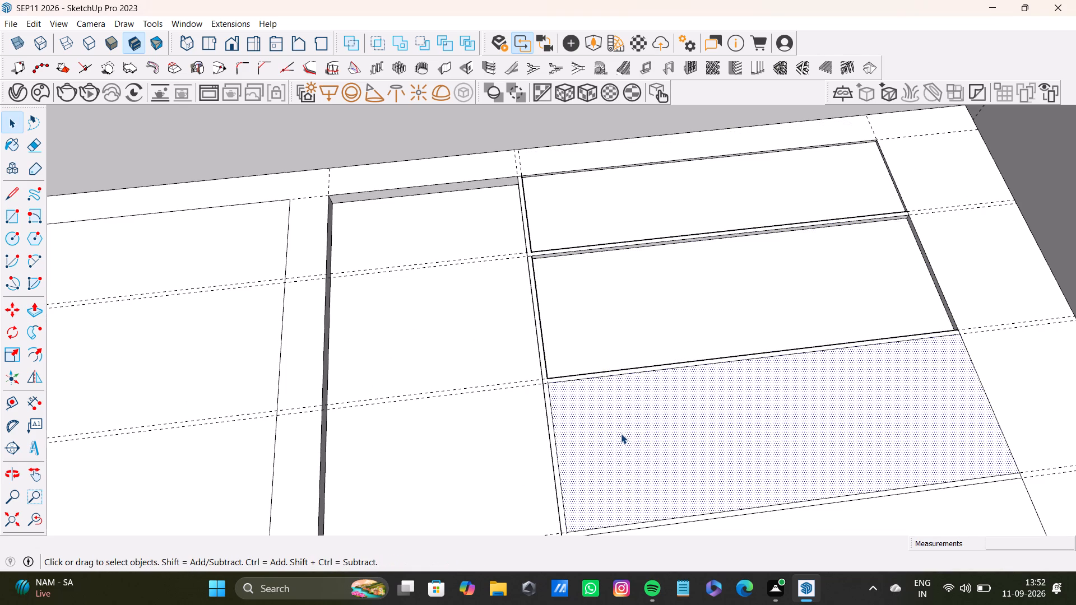
pyautogui.press('p')
pyautogui.click(620, 432)
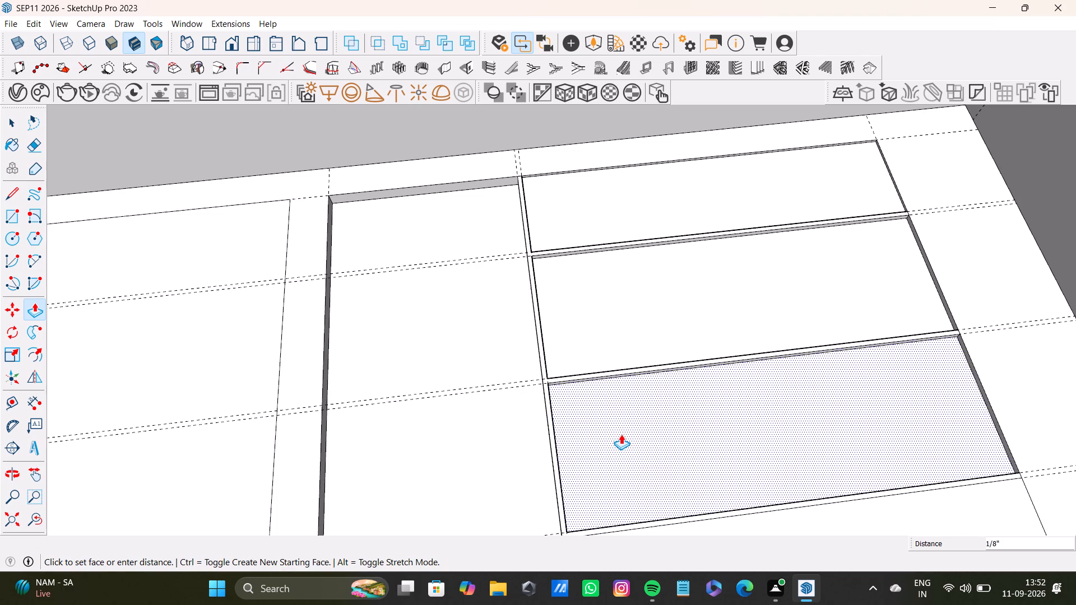
pyautogui.scroll(-8, 619, 438)
pyautogui.keyDown('shift'); pyautogui.moveTo(617, 439); pyautogui.dragTo(597, 308, button='middle'); pyautogui.keyUp('shift')
pyautogui.press('space')
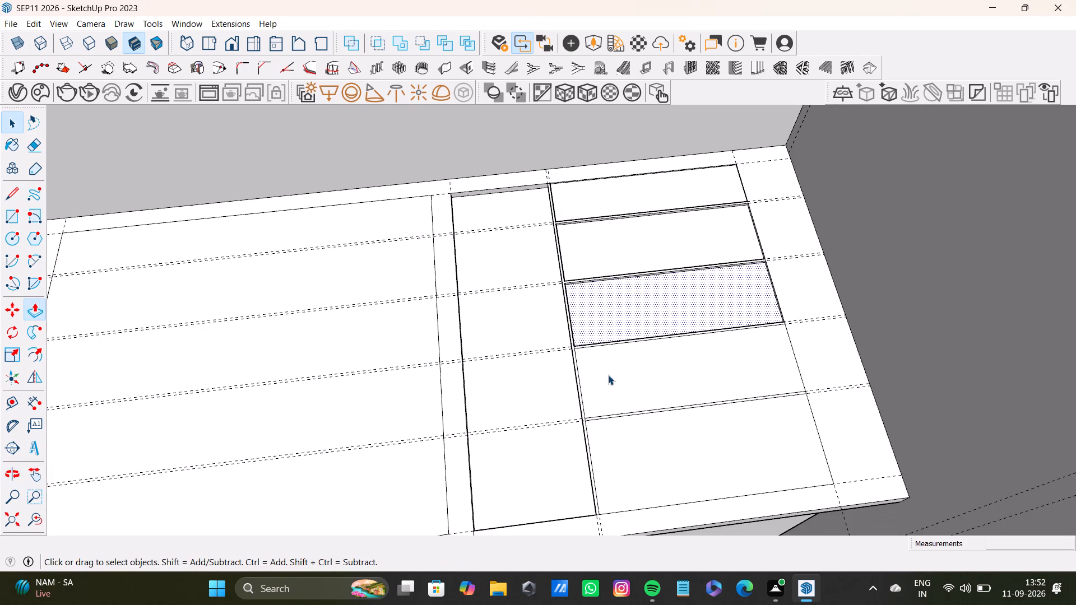
pyautogui.click(608, 375)
pyautogui.press('p')
pyautogui.moveTo(608, 375); pyautogui.dragTo(604, 372)
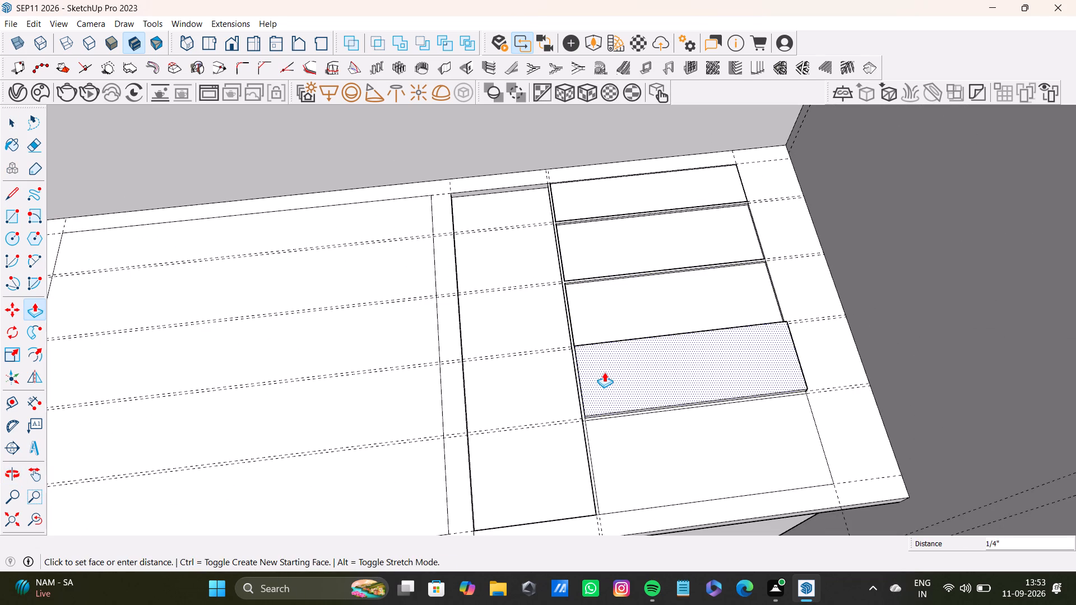
pyautogui.moveTo(604, 372); pyautogui.dragTo(603, 375)
pyautogui.press('space')
pyautogui.click(650, 450)
pyautogui.press('p')
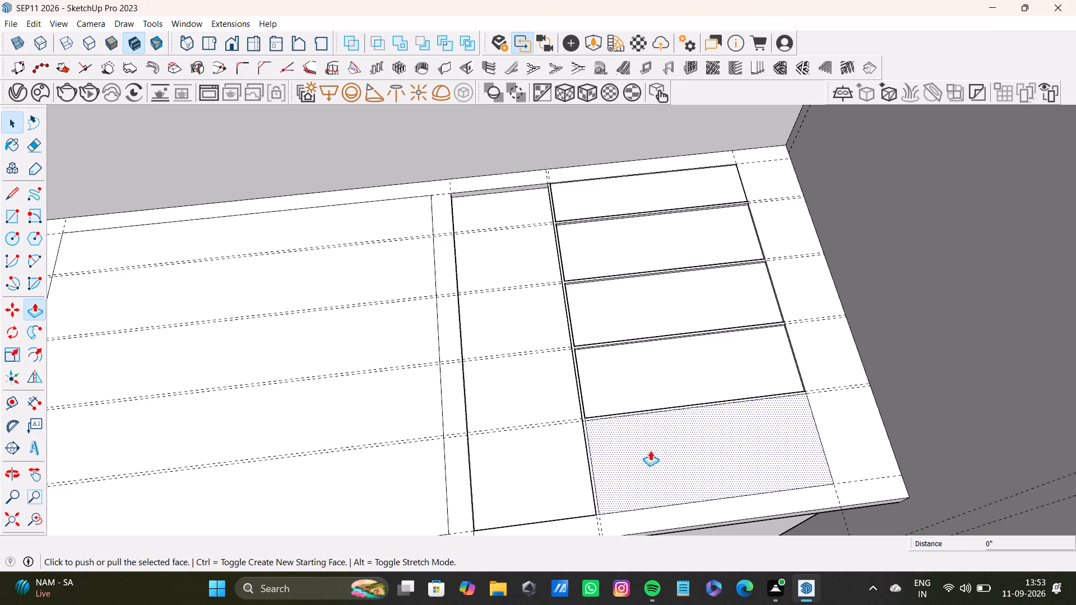
pyautogui.click(650, 450)
pyautogui.press('space')
# Recess the large undivided panel on the storage unit's top by 5/16" with Push/Pull and clear the selection.
pyautogui.scroll(-14, 645, 453)
pyautogui.moveTo(632, 453); pyautogui.dragTo(559, 436, button='middle')
pyautogui.scroll(4, 502, 384)
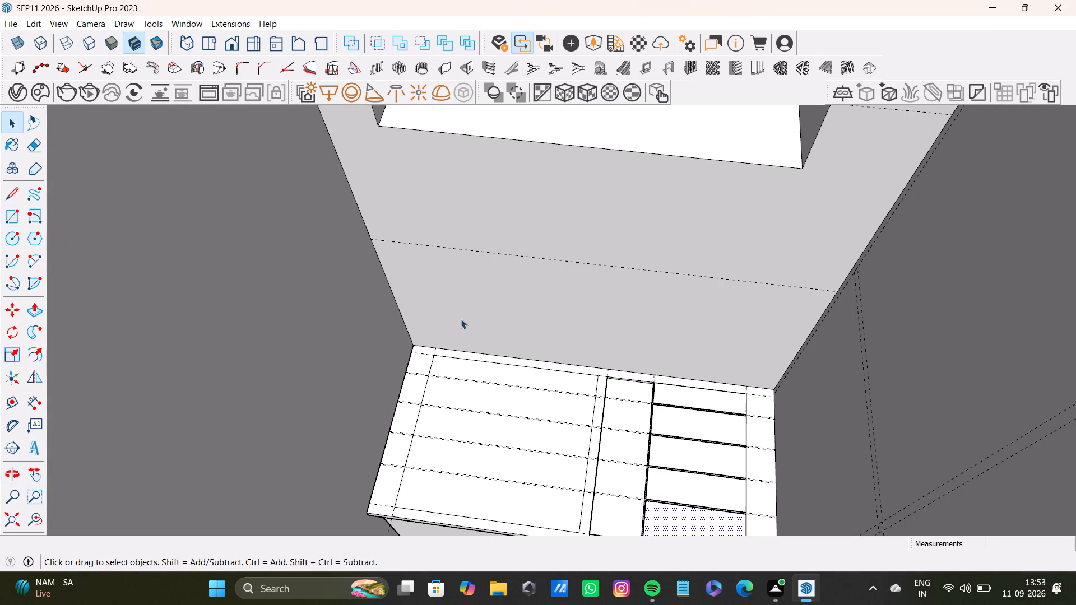
pyautogui.click(543, 400)
pyautogui.press('p')
pyautogui.click(543, 400)
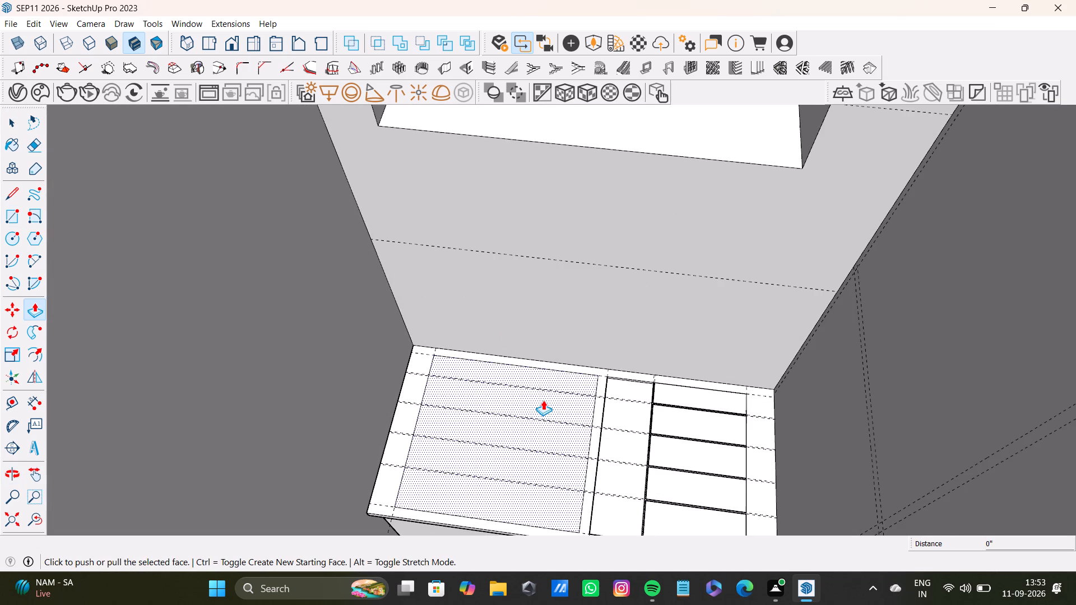
pyautogui.scroll(-6, 549, 416)
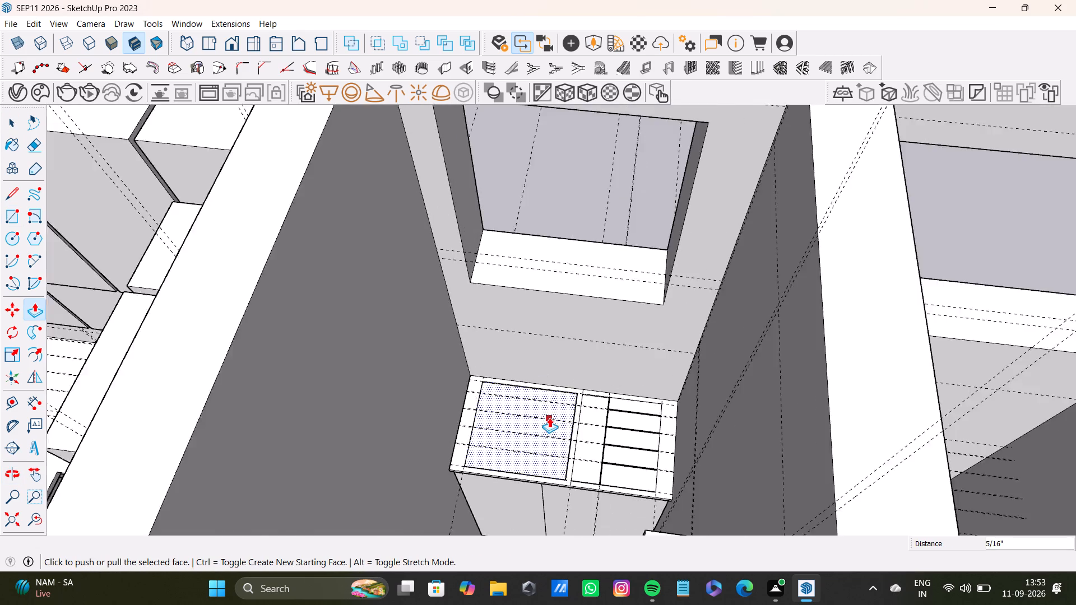
pyautogui.scroll(-3, 549, 417)
pyautogui.press('space')
pyautogui.click(797, 136)
# Examine the recessed storage unit, the adjoining kitchen cabinets and the surrounding rooms from several angles.
pyautogui.scroll(-10, 481, 411)
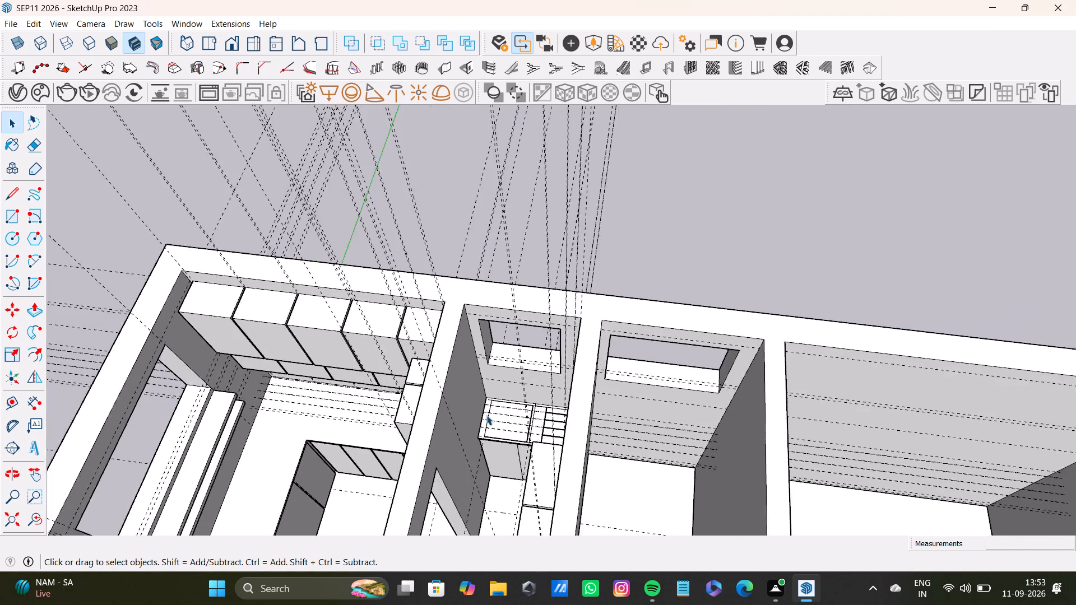
pyautogui.moveTo(500, 464); pyautogui.dragTo(587, 411, button='middle')
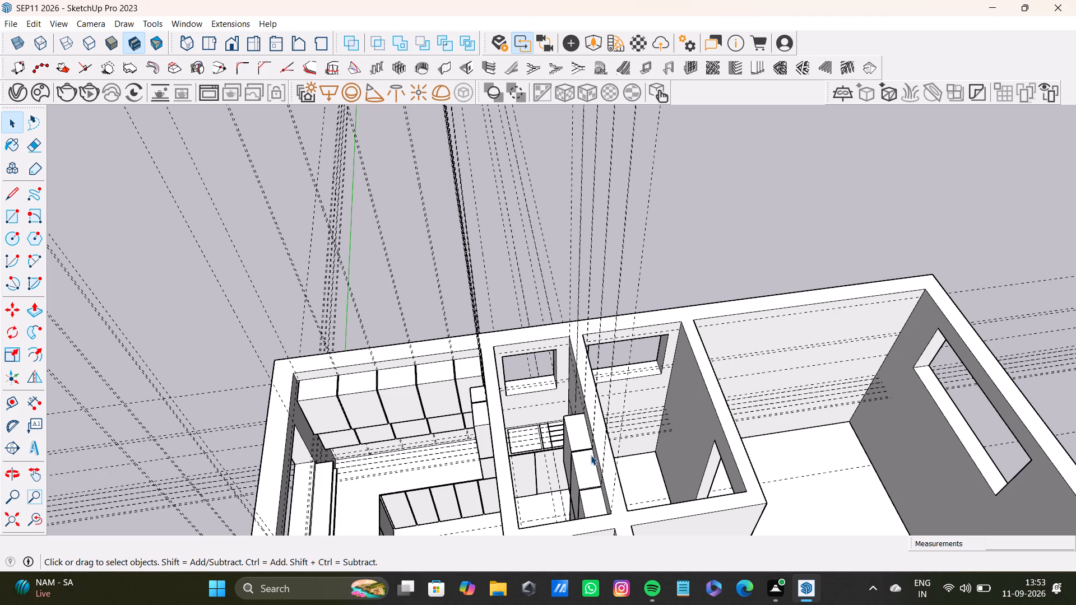
pyautogui.scroll(-12, 577, 439)
pyautogui.scroll(-16, 499, 444)
pyautogui.moveTo(486, 445); pyautogui.dragTo(623, 271, button='middle')
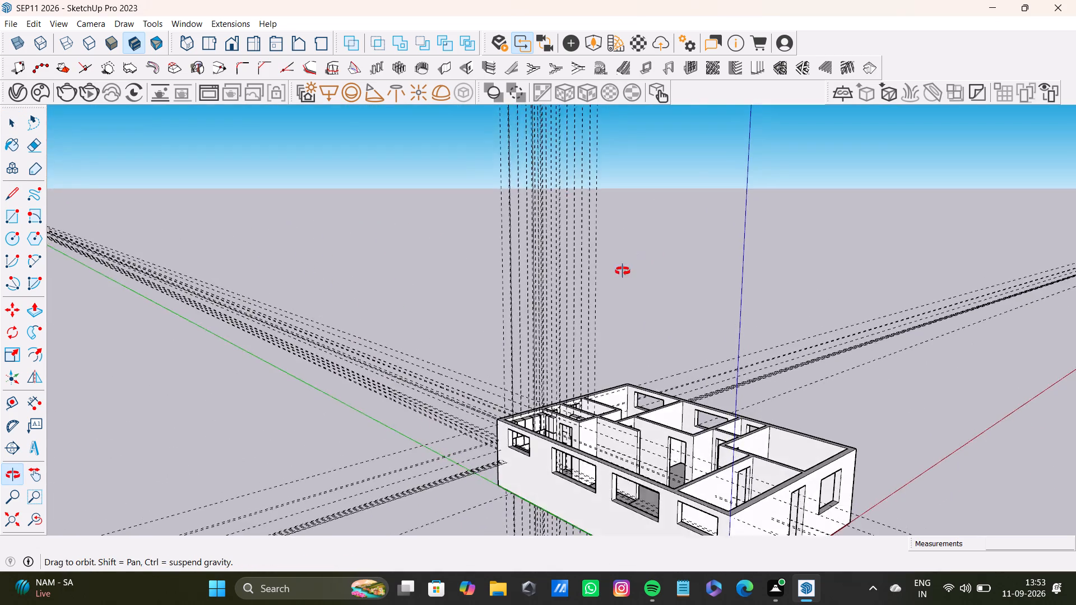
pyautogui.moveTo(623, 271); pyautogui.dragTo(373, 450, button='middle')
pyautogui.scroll(14, 442, 444)
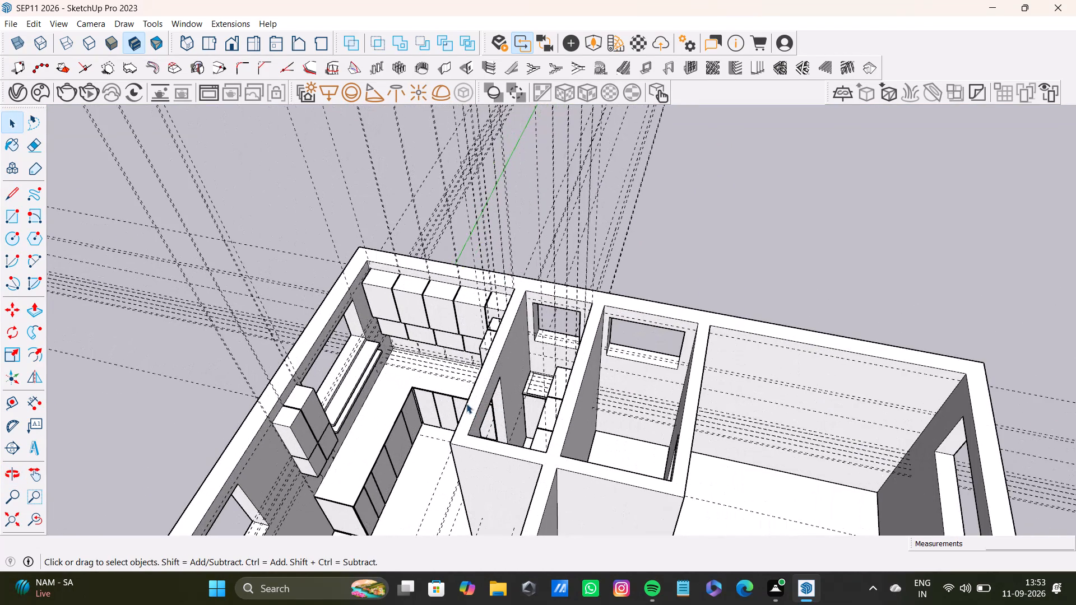
pyautogui.scroll(-3, 466, 403)
pyautogui.keyDown('shift'); pyautogui.moveTo(461, 404); pyautogui.dragTo(530, 332, button='middle'); pyautogui.keyUp('shift')
pyautogui.scroll(7, 513, 335)
pyautogui.moveTo(512, 336); pyautogui.dragTo(604, 441, button='middle')
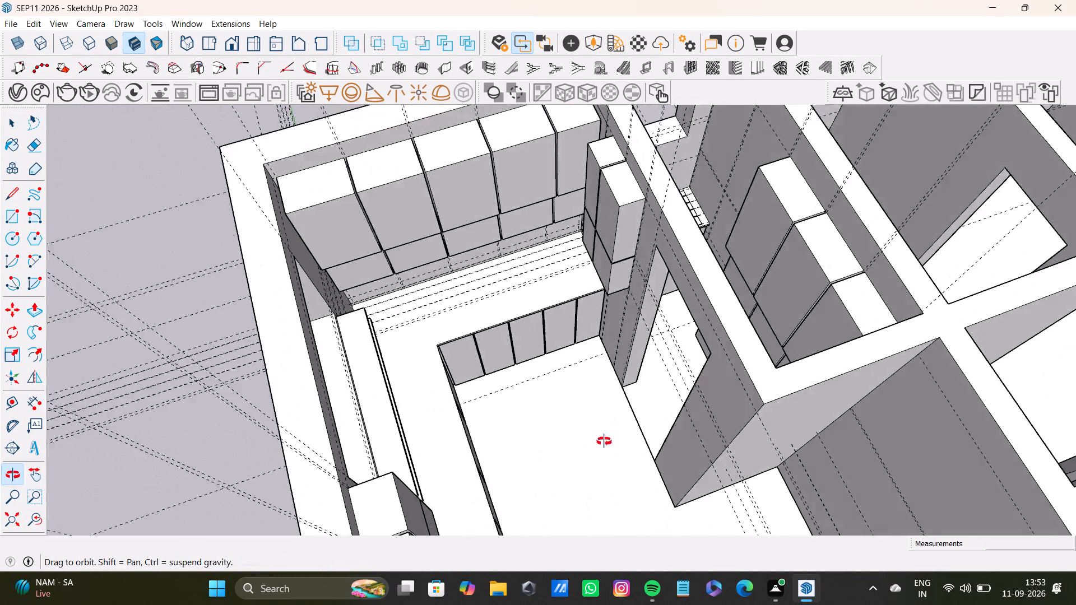
pyautogui.moveTo(604, 441); pyautogui.dragTo(528, 449, button='middle')
pyautogui.keyDown('shift'); pyautogui.scroll(5, 582, 327); pyautogui.keyUp('shift')
pyautogui.keyDown('shift'); pyautogui.moveTo(569, 305); pyautogui.dragTo(455, 383, button='middle'); pyautogui.keyUp('shift')
pyautogui.keyDown('shift'); pyautogui.scroll(-1, 457, 381); pyautogui.keyUp('shift')
pyautogui.scroll(-9, 525, 278)
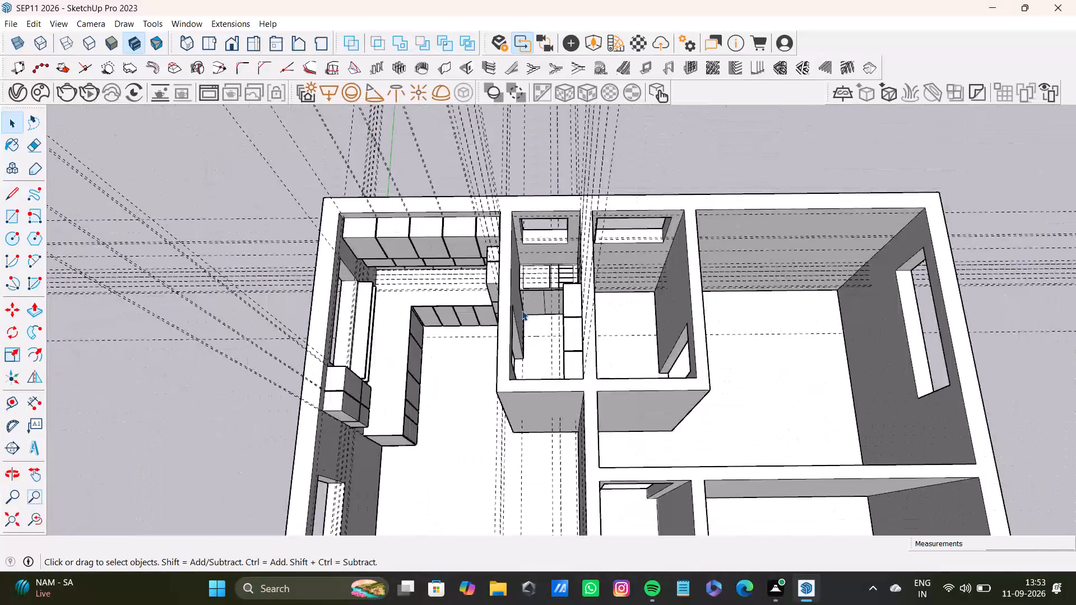
pyautogui.keyDown('shift'); pyautogui.moveTo(521, 337); pyautogui.dragTo(539, 380, button='middle'); pyautogui.keyUp('shift')
pyautogui.moveTo(500, 271); pyautogui.dragTo(522, 138, button='middle')
pyautogui.scroll(4, 540, 182)
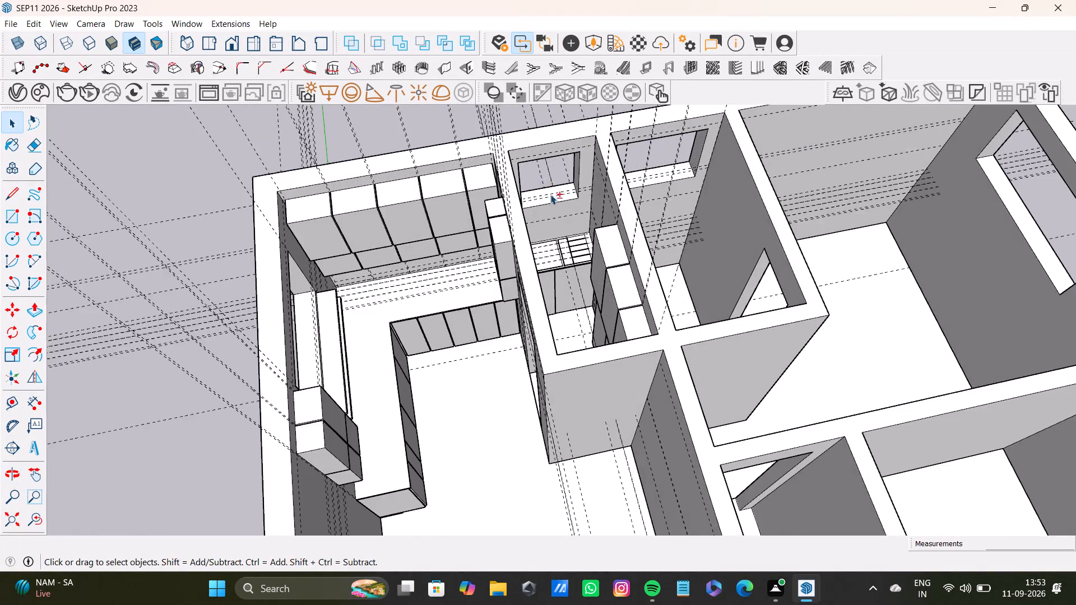
pyautogui.keyDown('shift'); pyautogui.moveTo(550, 194); pyautogui.dragTo(508, 346, button='middle'); pyautogui.keyUp('shift')
pyautogui.scroll(7, 513, 362)
pyautogui.keyDown('shift'); pyautogui.moveTo(540, 378); pyautogui.dragTo(599, 317, button='middle'); pyautogui.keyUp('shift')
pyautogui.moveTo(642, 360); pyautogui.dragTo(440, 395, button='middle')
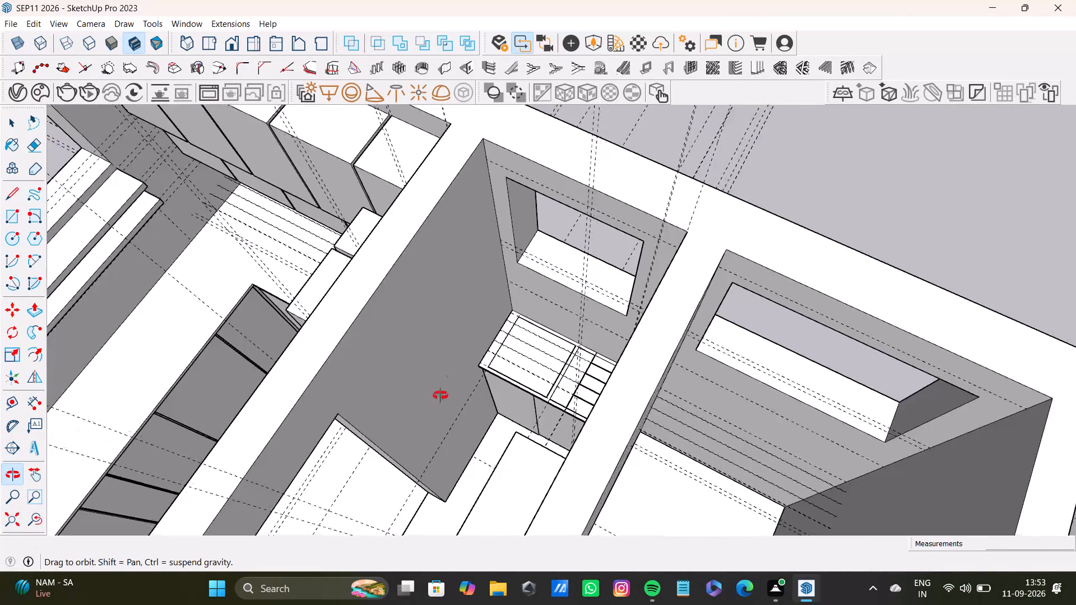
pyautogui.moveTo(440, 395); pyautogui.dragTo(690, 317, button='middle')
pyautogui.keyDown('shift'); pyautogui.scroll(-10, 541, 319); pyautogui.keyUp('shift')
pyautogui.keyDown('shift'); pyautogui.moveTo(477, 332); pyautogui.dragTo(783, 278, button='middle'); pyautogui.keyUp('shift')
pyautogui.moveTo(783, 294); pyautogui.dragTo(624, 328, button='middle')
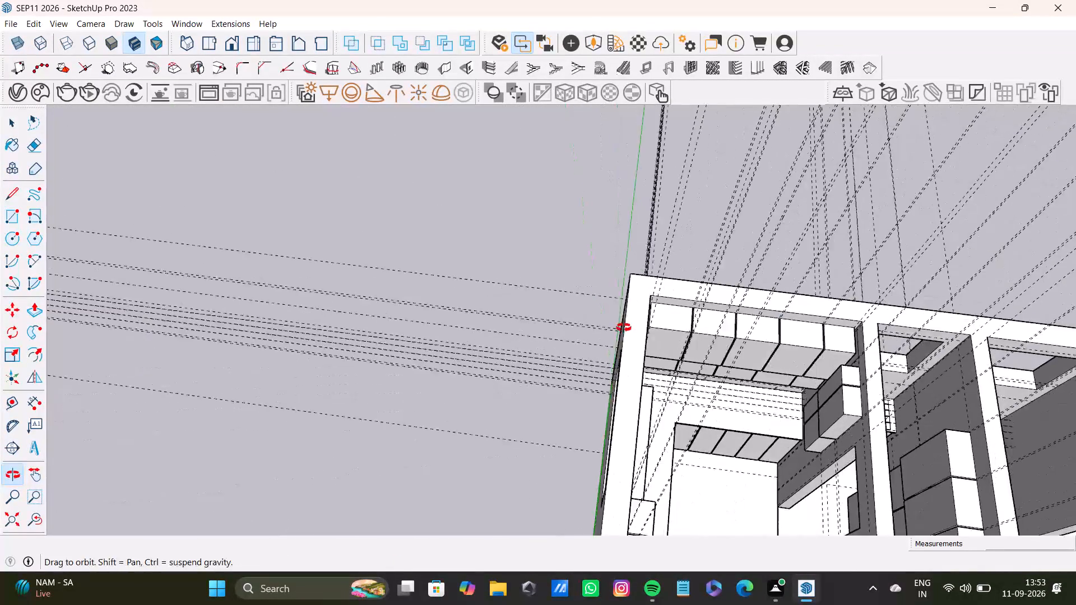
# Select the top and front faces, with their edges, of the first two cabinets in the five-cabinet overhead row.
pyautogui.moveTo(624, 328); pyautogui.dragTo(624, 329, button='middle')
pyautogui.scroll(4, 625, 320)
pyautogui.keyDown('shift'); pyautogui.moveTo(642, 357); pyautogui.dragTo(518, 159, button='middle'); pyautogui.keyUp('shift')
pyautogui.scroll(3, 554, 192)
pyautogui.moveTo(617, 238); pyautogui.dragTo(620, 293, button='middle')
pyautogui.scroll(3, 486, 188)
pyautogui.doubleClick(532, 190)
pyautogui.keyDown('shift'); pyautogui.doubleClick(541, 225); pyautogui.keyUp('shift')
pyautogui.keyDown('shift'); pyautogui.scroll(9, 624, 224); pyautogui.keyUp('shift')
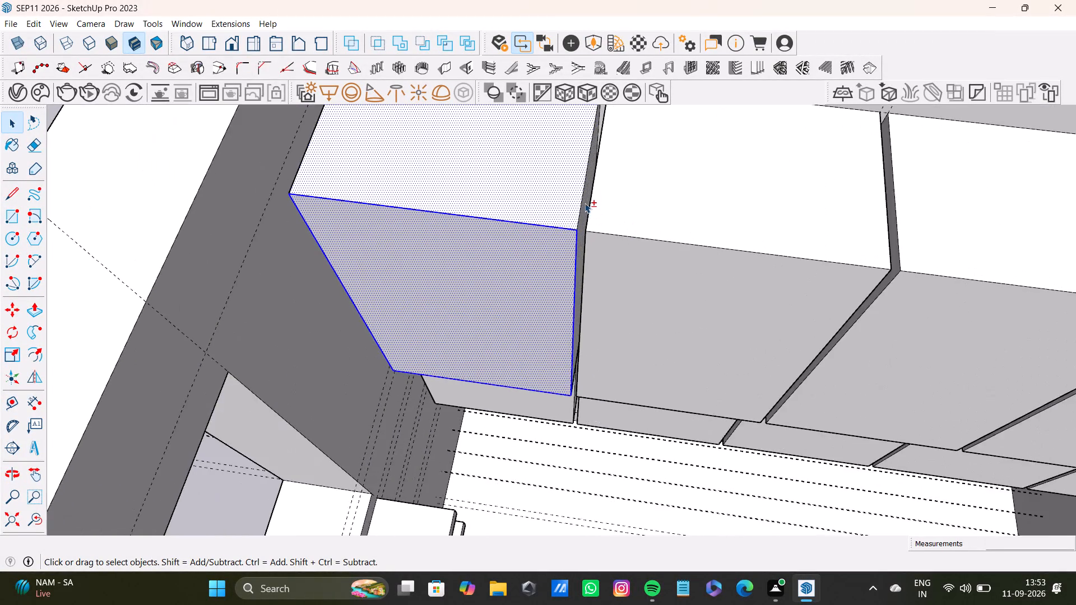
pyautogui.keyDown('shift'); pyautogui.scroll(7, 585, 203); pyautogui.keyUp('shift')
pyautogui.keyDown('shift'); pyautogui.doubleClick(585, 203); pyautogui.keyUp('shift')
pyautogui.keyDown('shift'); pyautogui.doubleClick(678, 207); pyautogui.keyUp('shift')
pyautogui.keyDown('shift'); pyautogui.doubleClick(668, 295); pyautogui.keyUp('shift')
pyautogui.keyDown('shift'); pyautogui.scroll(-5, 684, 291); pyautogui.keyUp('shift')
pyautogui.keyDown('shift'); pyautogui.doubleClick(692, 310); pyautogui.keyUp('shift')
# Add the top and front faces, with their edges, of the remaining three overhead cabinets to the selection.
pyautogui.keyDown('shift'); pyautogui.moveTo(763, 249); pyautogui.dragTo(420, 235, button='middle'); pyautogui.keyUp('shift')
pyautogui.keyDown('shift'); pyautogui.scroll(-4, 695, 243); pyautogui.keyUp('shift')
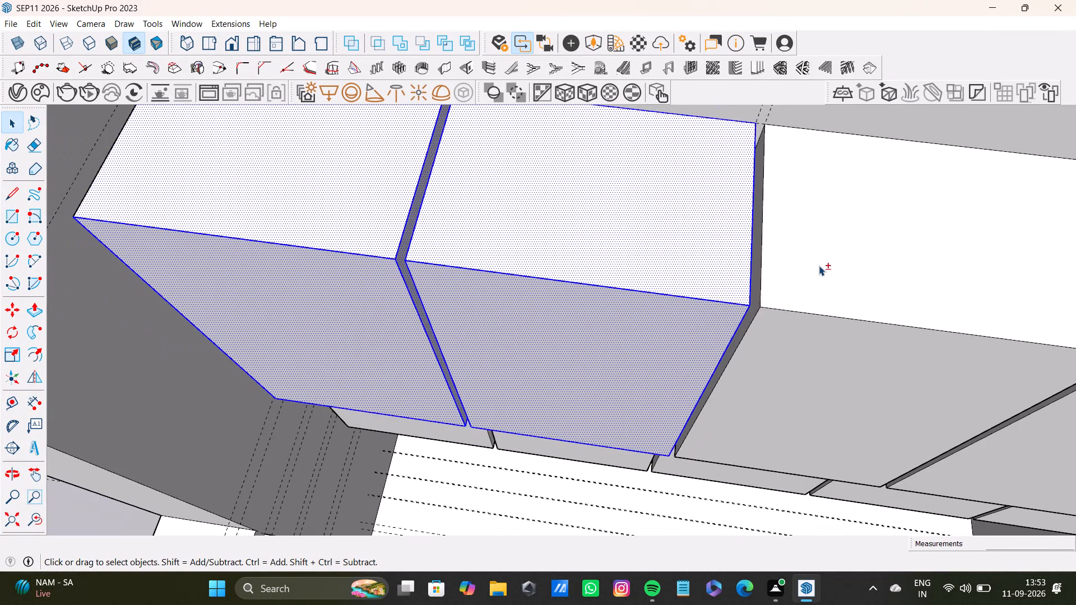
pyautogui.keyDown('shift'); pyautogui.doubleClick(819, 266); pyautogui.keyUp('shift')
pyautogui.keyDown('shift'); pyautogui.doubleClick(810, 357); pyautogui.keyUp('shift')
pyautogui.keyDown('shift'); pyautogui.moveTo(877, 314); pyautogui.dragTo(393, 269, button='middle'); pyautogui.keyUp('shift')
pyautogui.keyDown('shift'); pyautogui.doubleClick(723, 285); pyautogui.keyUp('shift')
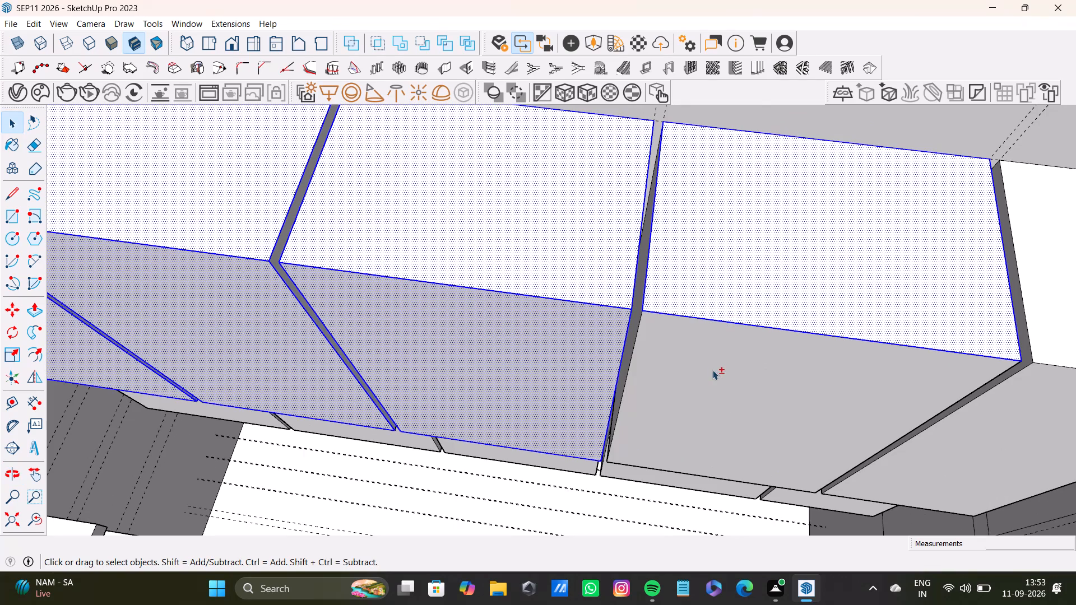
pyautogui.keyDown('shift'); pyautogui.doubleClick(712, 370); pyautogui.keyUp('shift')
pyautogui.keyDown('shift'); pyautogui.moveTo(813, 335); pyautogui.dragTo(420, 291, button='middle'); pyautogui.keyUp('shift')
pyautogui.keyDown('shift'); pyautogui.doubleClick(688, 254); pyautogui.keyUp('shift')
pyautogui.keyDown('shift'); pyautogui.doubleClick(684, 380); pyautogui.keyUp('shift')
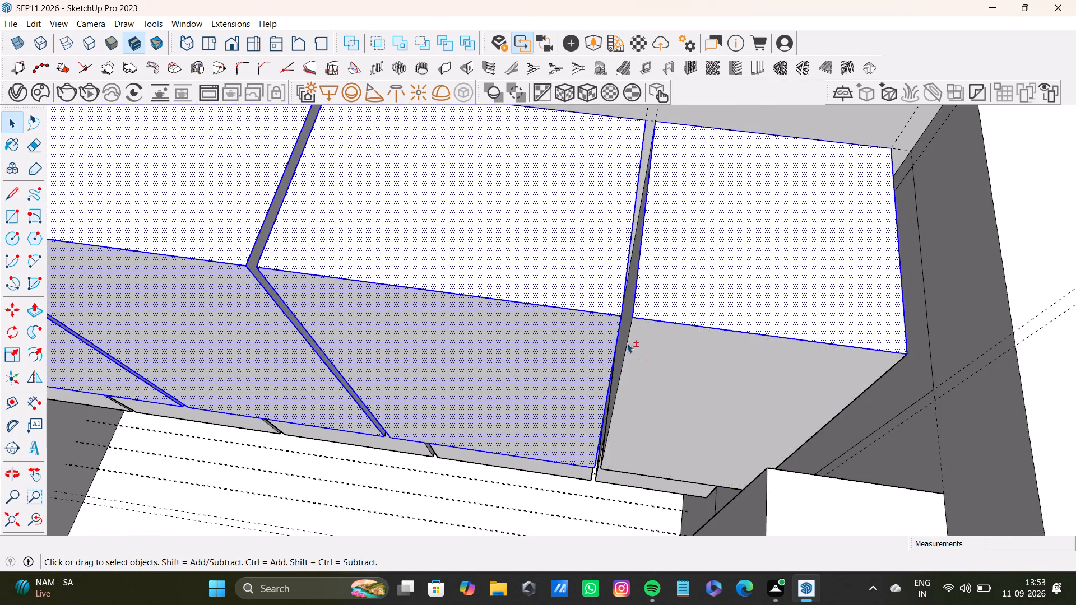
pyautogui.keyDown('shift'); pyautogui.scroll(9, 625, 339); pyautogui.keyUp('shift')
pyautogui.keyDown('shift'); pyautogui.doubleClick(759, 351); pyautogui.keyUp('shift')
# Add the narrow side faces inside the gaps between the overhead cabinets to the selection, starting from the fifth cabinet.
pyautogui.keyDown('shift'); pyautogui.doubleClick(685, 304); pyautogui.keyUp('shift')
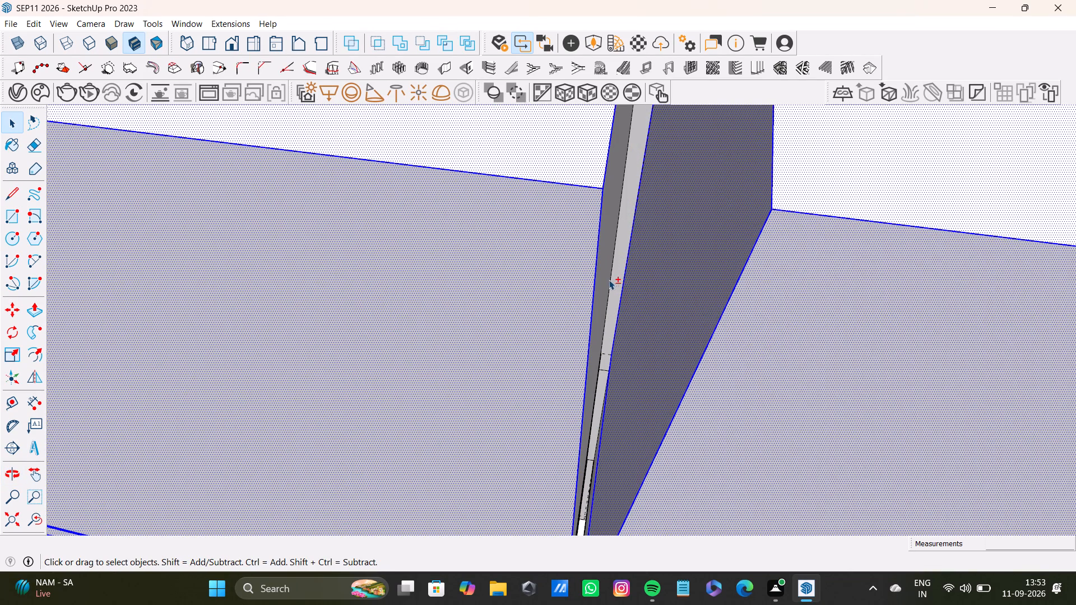
pyautogui.keyDown('shift'); pyautogui.doubleClick(606, 281); pyautogui.keyUp('shift')
pyautogui.keyDown('shift'); pyautogui.scroll(-20, 597, 286); pyautogui.keyUp('shift')
pyautogui.keyDown('shift'); pyautogui.scroll(-7, 597, 286); pyautogui.keyUp('shift')
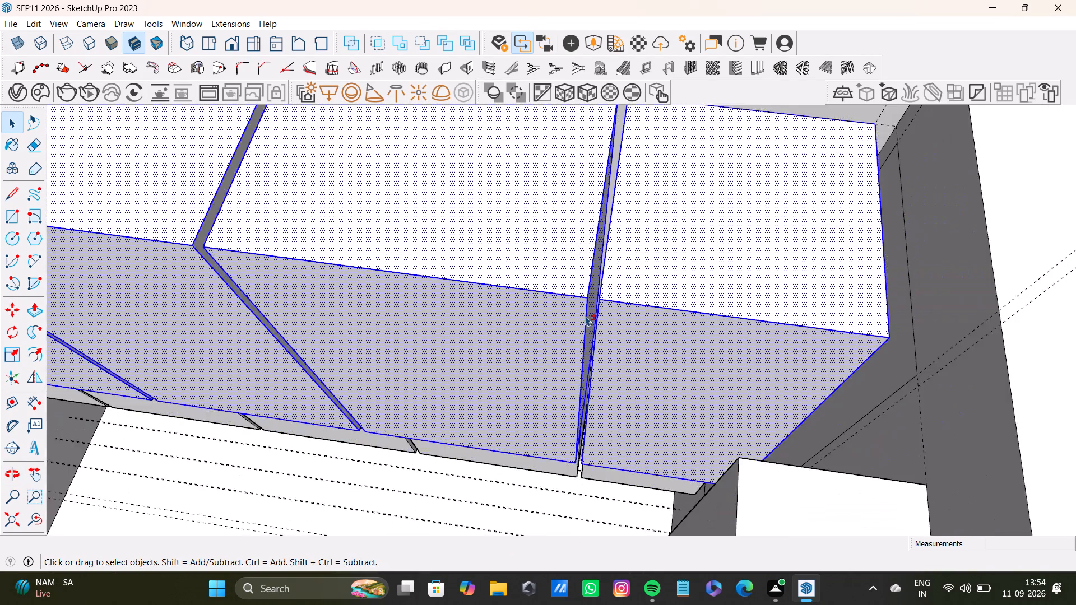
pyautogui.keyDown('shift'); pyautogui.scroll(-3, 585, 316); pyautogui.keyUp('shift')
pyautogui.keyDown('shift'); pyautogui.moveTo(385, 292); pyautogui.dragTo(614, 282, button='middle'); pyautogui.keyUp('shift')
pyautogui.keyDown('shift'); pyautogui.scroll(12, 550, 241); pyautogui.keyUp('shift')
pyautogui.keyDown('shift'); pyautogui.click(590, 258); pyautogui.keyUp('shift')
pyautogui.keyDown('shift'); pyautogui.scroll(-5, 572, 281); pyautogui.keyUp('shift')
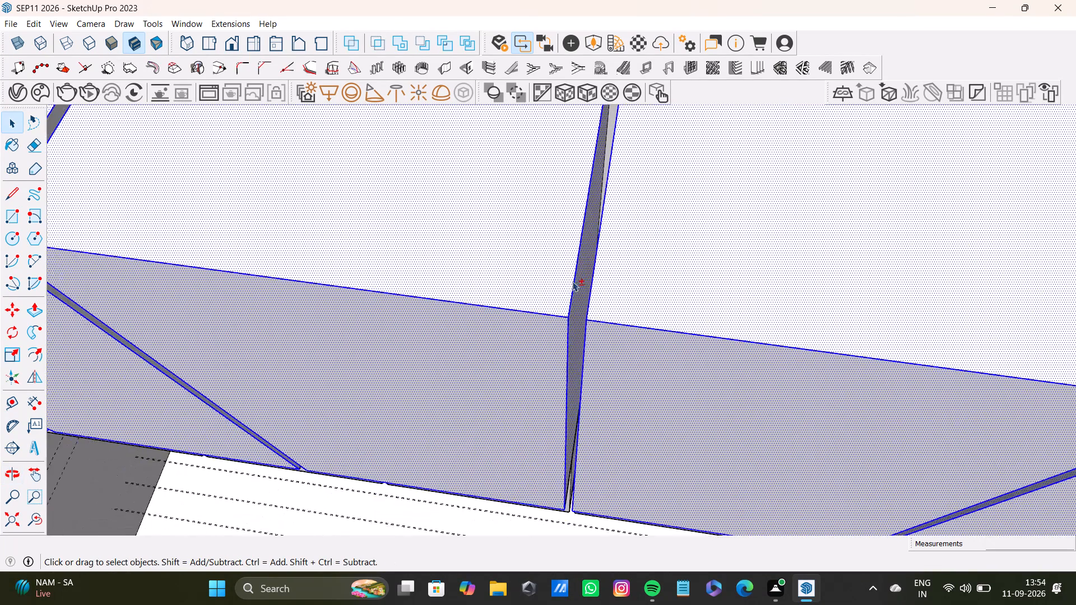
pyautogui.keyDown('shift'); pyautogui.scroll(-12, 572, 281); pyautogui.keyUp('shift')
pyautogui.keyDown('shift'); pyautogui.moveTo(379, 261); pyautogui.dragTo(614, 250, button='middle'); pyautogui.keyUp('shift')
pyautogui.keyDown('shift'); pyautogui.scroll(13, 565, 237); pyautogui.keyUp('shift')
pyautogui.keyDown('shift'); pyautogui.click(590, 264); pyautogui.keyUp('shift')
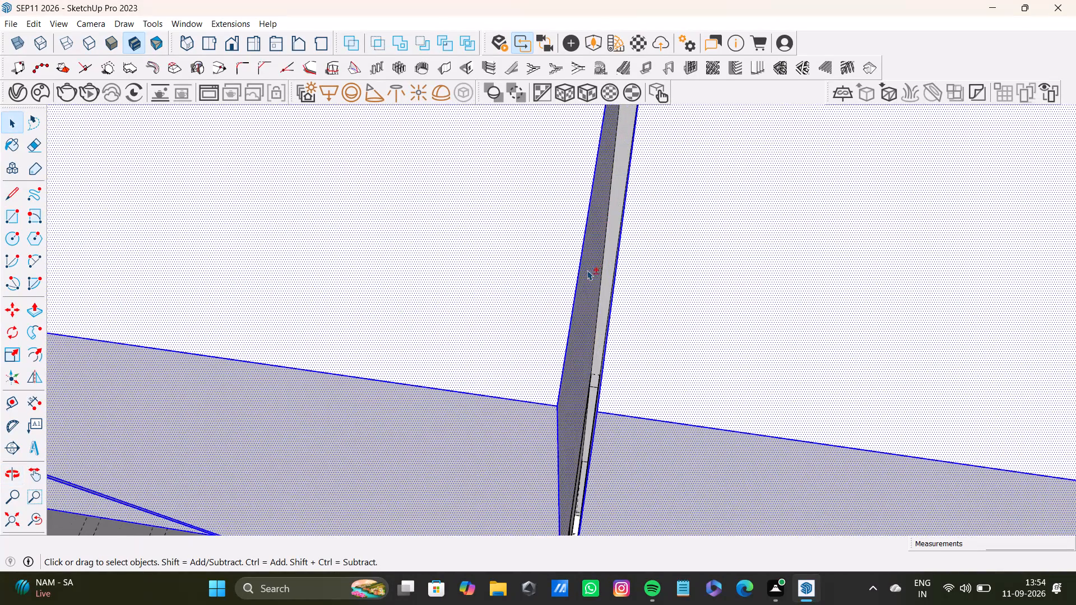
pyautogui.keyDown('shift'); pyautogui.scroll(-5, 587, 270); pyautogui.keyUp('shift')
pyautogui.keyDown('shift'); pyautogui.moveTo(582, 296); pyautogui.dragTo(690, 273, button='middle'); pyautogui.keyUp('shift')
pyautogui.keyDown('shift'); pyautogui.click(589, 334); pyautogui.keyUp('shift')
pyautogui.keyDown('shift'); pyautogui.scroll(-5, 589, 334); pyautogui.keyUp('shift')
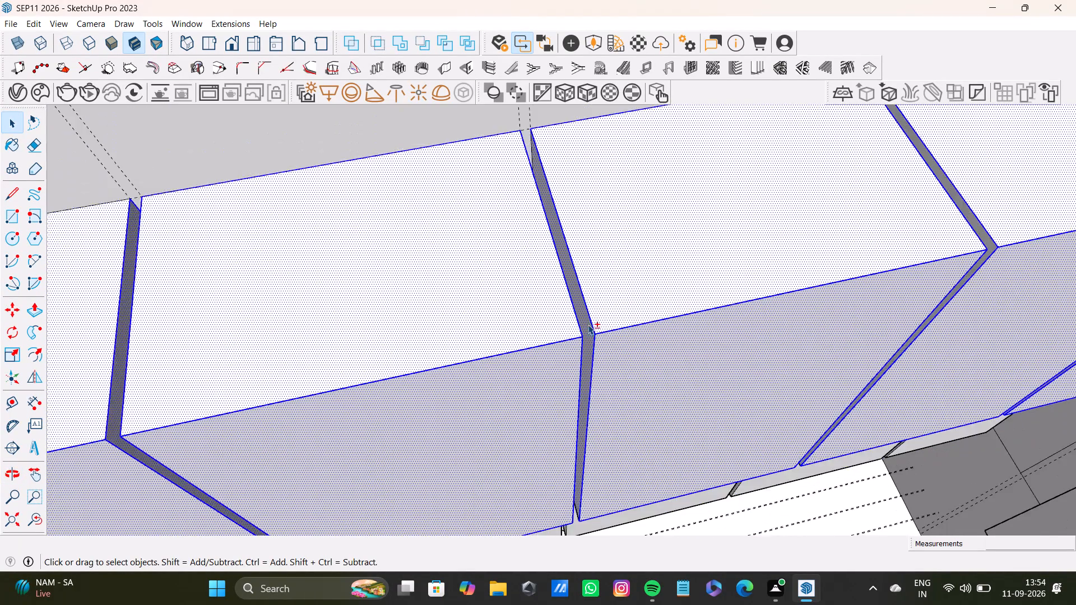
# Add the side face in the gap between the first two overhead cabinets and the first cabinet's wall-side end face to the selection.
pyautogui.keyDown('shift'); pyautogui.scroll(-5, 588, 324); pyautogui.keyUp('shift')
pyautogui.keyDown('shift'); pyautogui.scroll(-10, 346, 293); pyautogui.keyUp('shift')
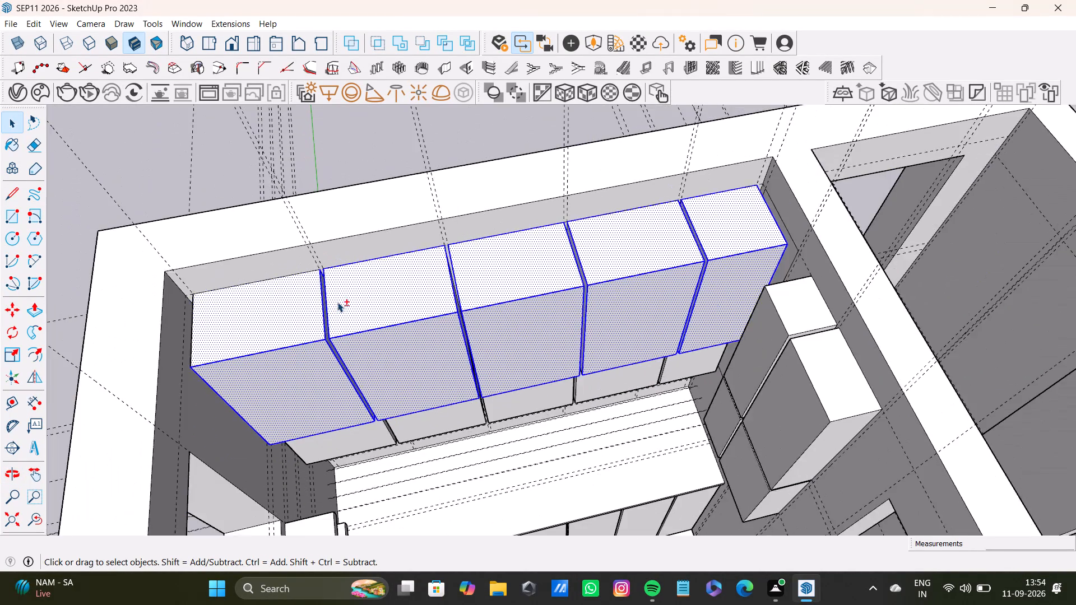
pyautogui.keyDown('shift'); pyautogui.scroll(-2, 337, 302); pyautogui.keyUp('shift')
pyautogui.keyDown('shift'); pyautogui.scroll(20, 337, 308); pyautogui.keyUp('shift')
pyautogui.keyDown('shift'); pyautogui.scroll(4, 337, 308); pyautogui.keyUp('shift')
pyautogui.keyDown('shift'); pyautogui.moveTo(317, 309); pyautogui.dragTo(381, 289, button='middle'); pyautogui.keyUp('shift')
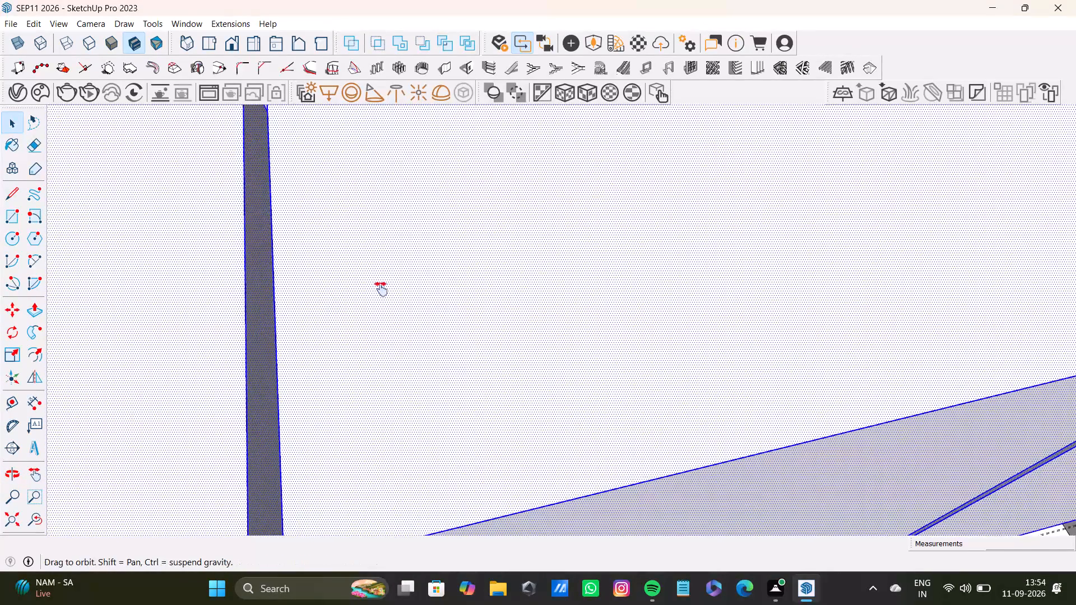
pyautogui.keyDown('shift'); pyautogui.moveTo(381, 289); pyautogui.dragTo(498, 272, button='middle'); pyautogui.keyUp('shift')
pyautogui.keyDown('shift'); pyautogui.scroll(4, 483, 281); pyautogui.keyUp('shift')
pyautogui.keyDown('shift'); pyautogui.moveTo(481, 294); pyautogui.dragTo(601, 241, button='middle'); pyautogui.keyUp('shift')
pyautogui.keyDown('shift'); pyautogui.scroll(3, 531, 357); pyautogui.keyUp('shift')
pyautogui.keyDown('shift'); pyautogui.moveTo(504, 322); pyautogui.dragTo(519, 227, button='middle'); pyautogui.keyUp('shift')
pyautogui.keyDown('shift'); pyautogui.scroll(-1, 519, 227); pyautogui.keyUp('shift')
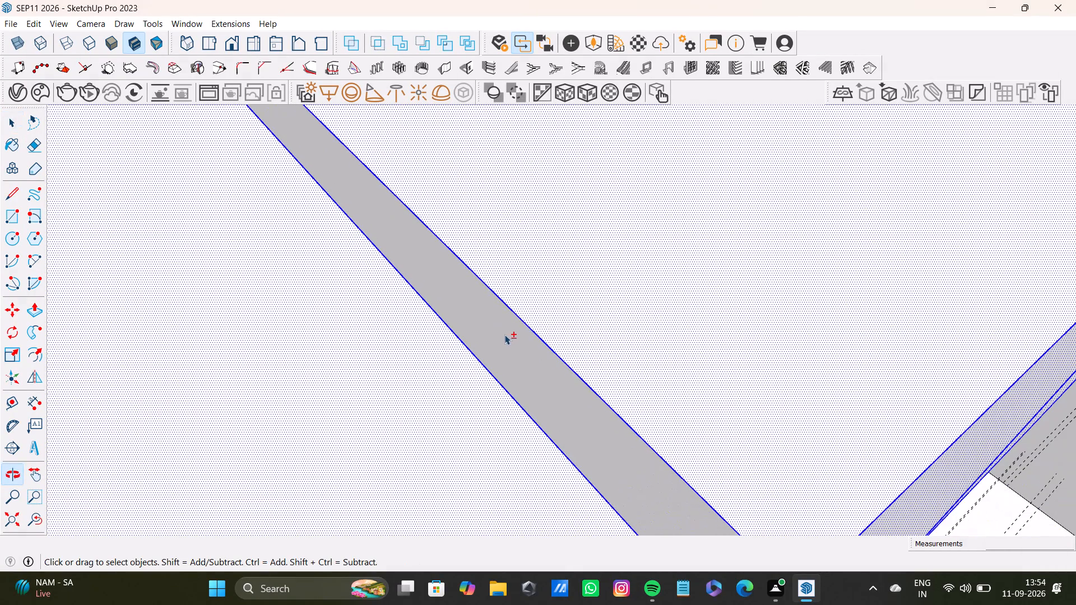
pyautogui.keyDown('shift'); pyautogui.doubleClick(507, 339); pyautogui.keyUp('shift')
pyautogui.keyDown('shift'); pyautogui.scroll(-20, 510, 345); pyautogui.keyUp('shift')
pyautogui.keyDown('shift'); pyautogui.scroll(-1, 510, 345); pyautogui.keyUp('shift')
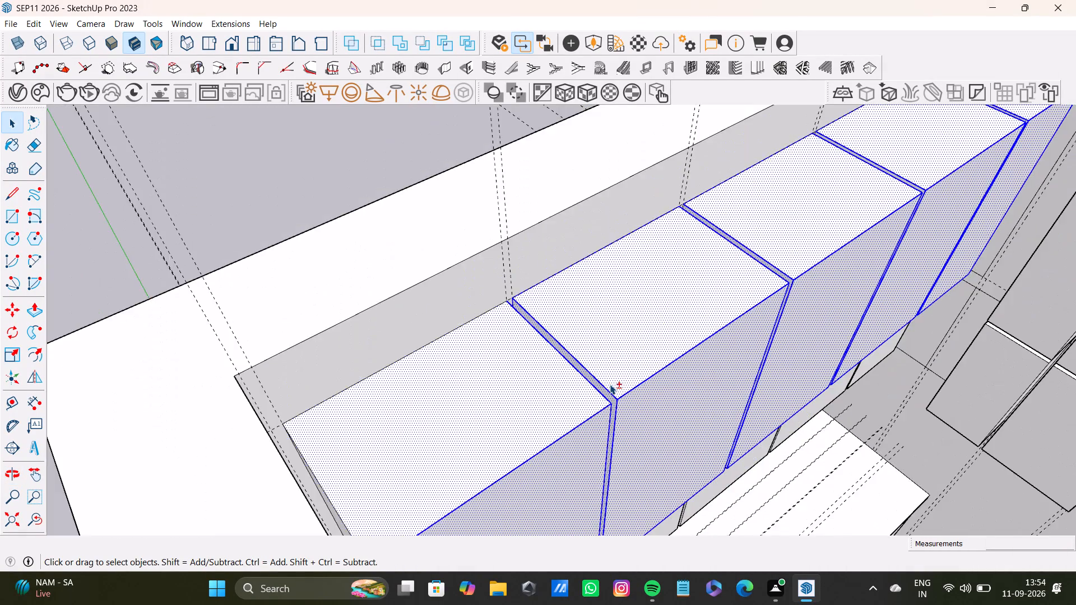
pyautogui.keyDown('shift'); pyautogui.scroll(-5, 610, 384); pyautogui.keyUp('shift')
pyautogui.keyDown('shift'); pyautogui.moveTo(609, 384); pyautogui.dragTo(577, 270, button='middle'); pyautogui.keyUp('shift')
pyautogui.keyDown('shift'); pyautogui.moveTo(556, 347); pyautogui.dragTo(416, 352, button='middle'); pyautogui.keyUp('shift')
pyautogui.moveTo(430, 346); pyautogui.dragTo(438, 314, button='middle')
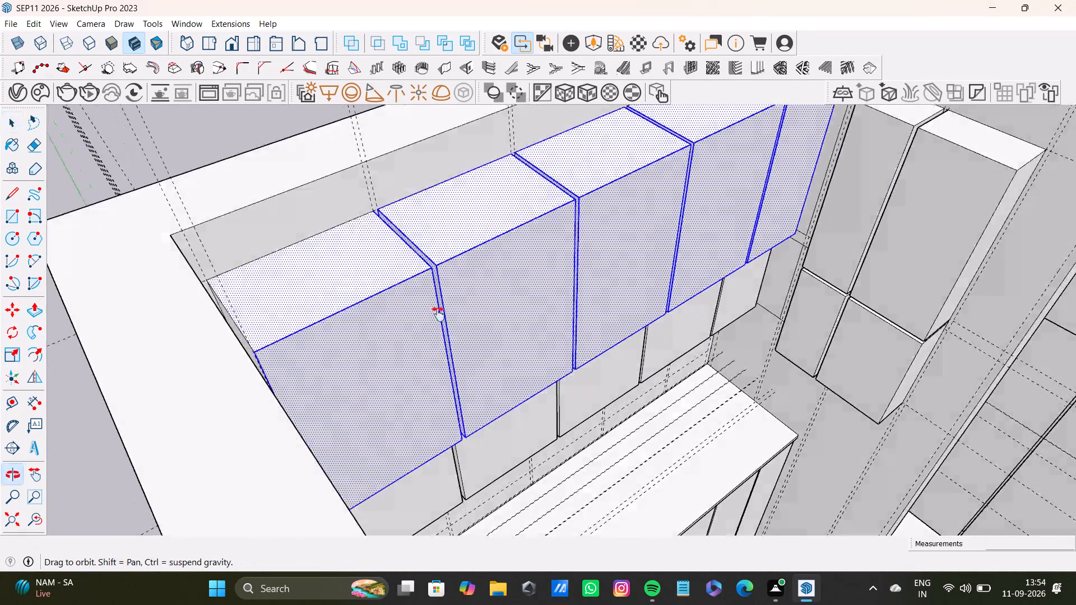
pyautogui.moveTo(438, 314); pyautogui.dragTo(438, 313, button='middle')
pyautogui.keyDown('shift'); pyautogui.scroll(4, 191, 334); pyautogui.keyUp('shift')
pyautogui.moveTo(341, 338); pyautogui.dragTo(266, 350, button='middle')
pyautogui.keyDown('shift'); pyautogui.scroll(11, 238, 301); pyautogui.keyUp('shift')
pyautogui.moveTo(207, 288); pyautogui.dragTo(215, 286, button='middle')
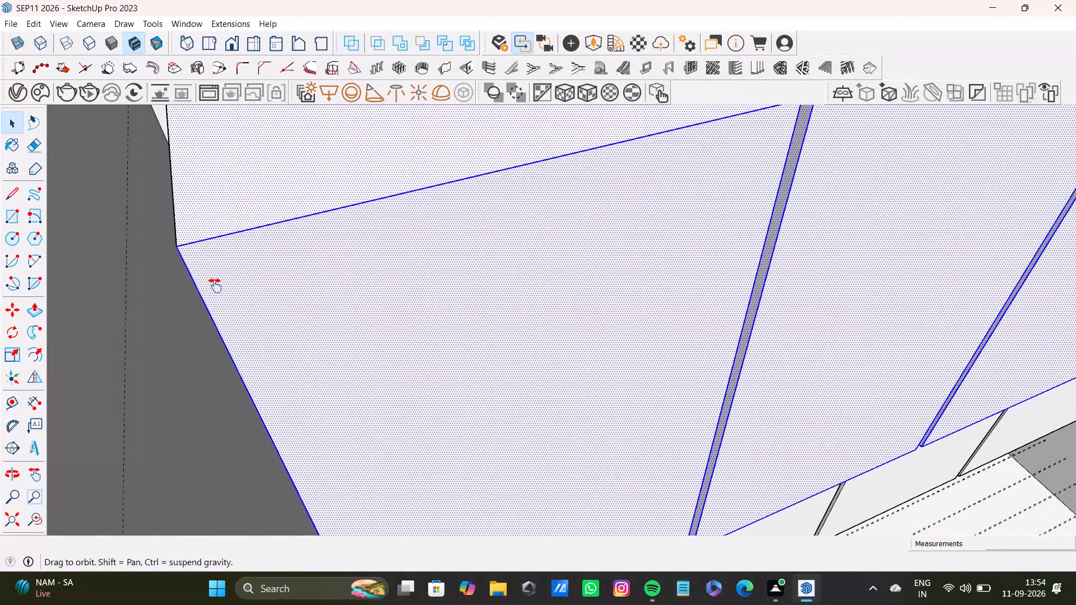
pyautogui.moveTo(215, 286); pyautogui.dragTo(271, 265, button='middle')
pyautogui.moveTo(261, 262); pyautogui.dragTo(323, 241, button='middle')
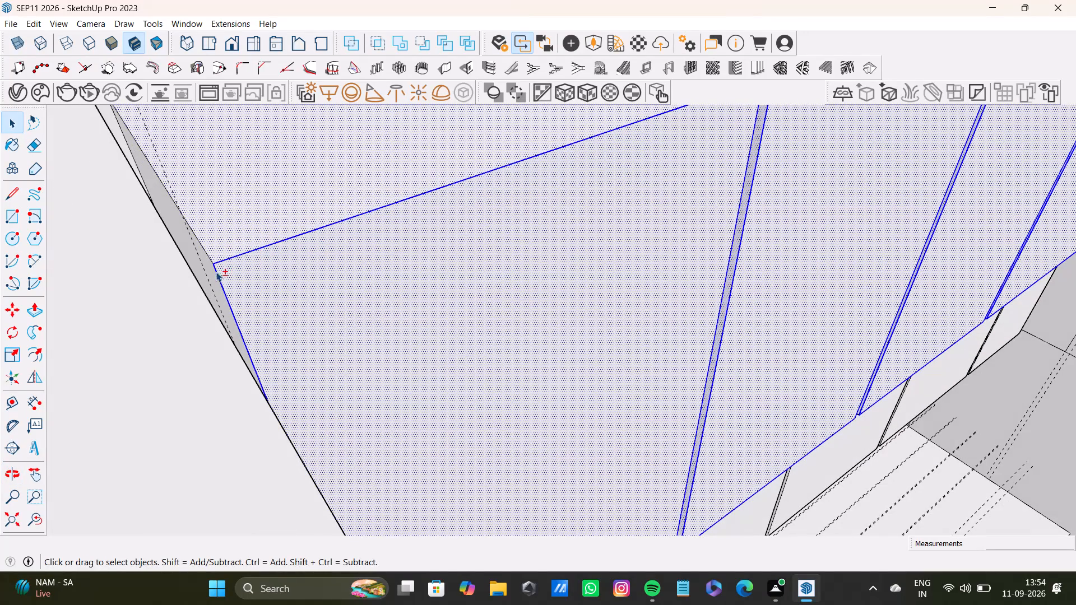
pyautogui.keyDown('shift'); pyautogui.doubleClick(210, 269); pyautogui.keyUp('shift')
pyautogui.keyDown('shift'); pyautogui.scroll(-9, 233, 259); pyautogui.keyUp('shift')
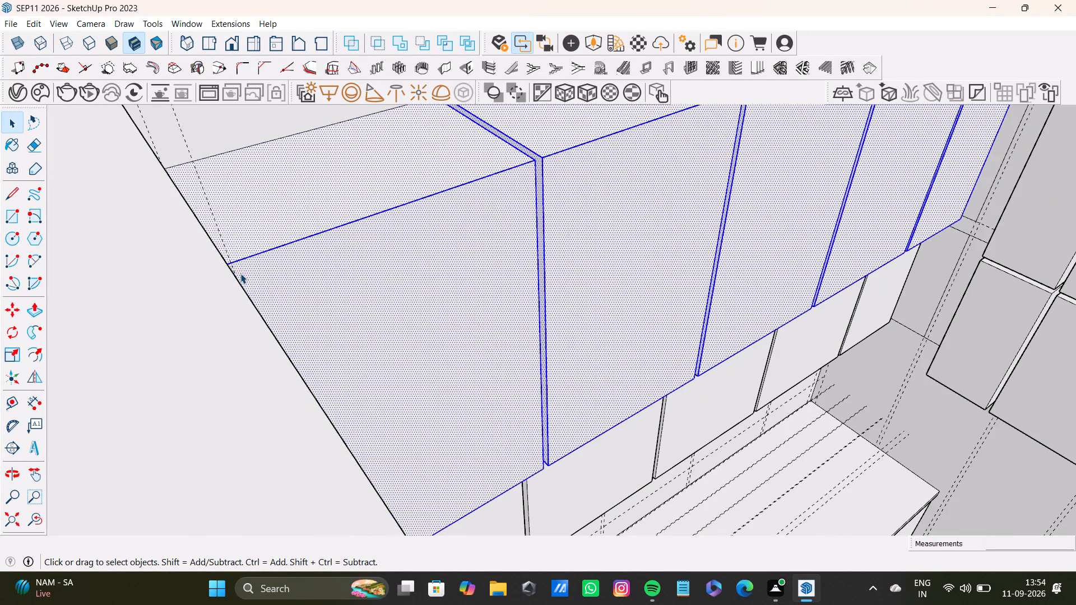
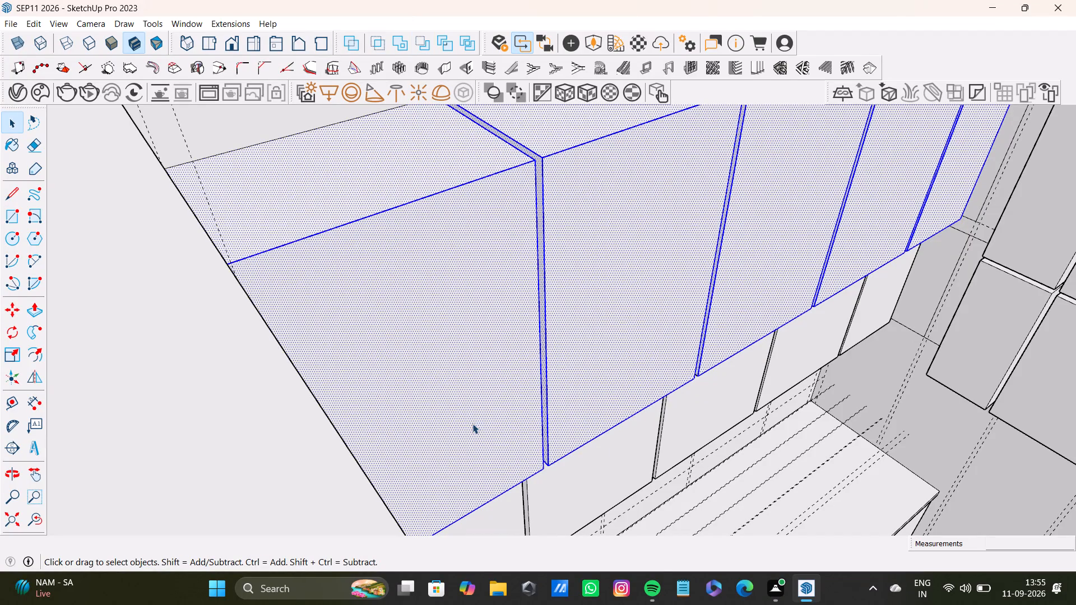
# Add the fifth overhead cabinet's end face beside the room corner to the selection.
pyautogui.scroll(-3, 535, 331)
pyautogui.scroll(-20, 531, 332)
pyautogui.scroll(-5, 531, 332)
pyautogui.keyDown('shift'); pyautogui.moveTo(476, 245); pyautogui.dragTo(435, 446, button='middle'); pyautogui.keyUp('shift')
pyautogui.scroll(2, 508, 338)
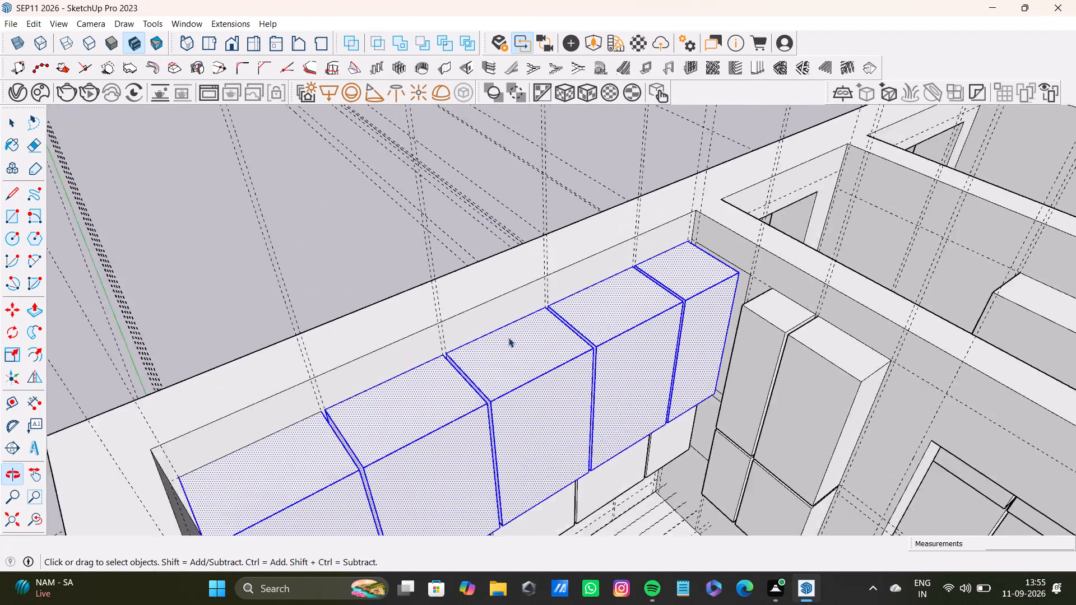
pyautogui.scroll(6, 508, 337)
pyautogui.moveTo(651, 308); pyautogui.dragTo(447, 346, button='middle')
pyautogui.scroll(4, 677, 352)
pyautogui.keyDown('shift'); pyautogui.moveTo(694, 352); pyautogui.dragTo(498, 370, button='middle'); pyautogui.keyUp('shift')
pyautogui.scroll(5, 539, 372)
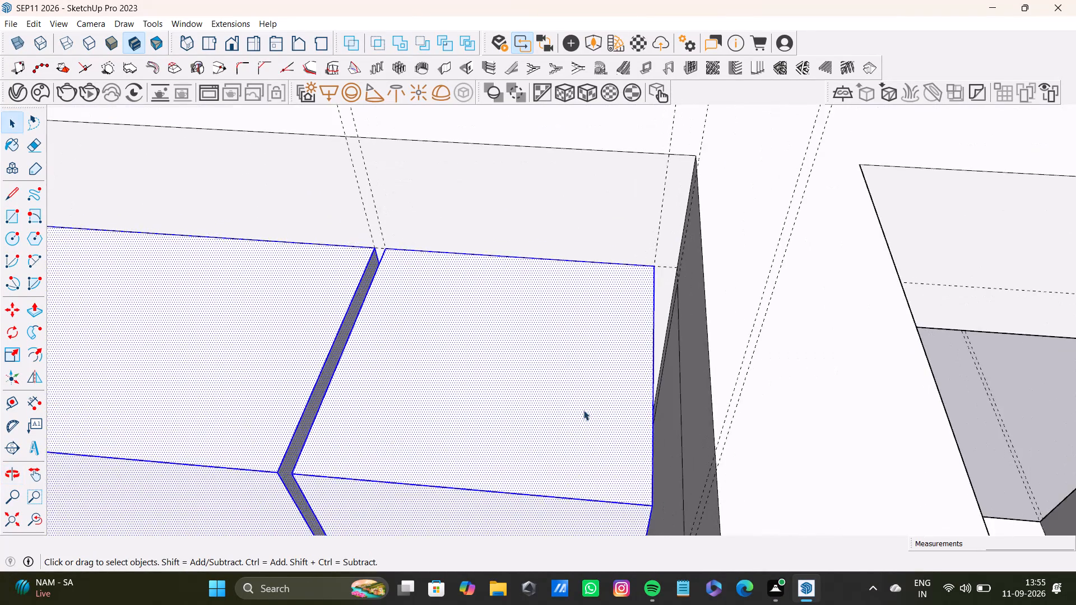
pyautogui.scroll(1, 583, 410)
pyautogui.moveTo(594, 407); pyautogui.dragTo(487, 408, button='middle')
pyautogui.keyDown('shift'); pyautogui.scroll(11, 583, 431); pyautogui.keyUp('shift')
pyautogui.keyDown('shift'); pyautogui.moveTo(596, 443); pyautogui.dragTo(593, 406, button='middle'); pyautogui.keyUp('shift')
pyautogui.keyDown('shift'); pyautogui.doubleClick(697, 413); pyautogui.keyUp('shift')
# Add the top and front faces, with their edges, of the two upper cabinets on the adjoining wall to the selection.
pyautogui.keyDown('shift'); pyautogui.scroll(-9, 662, 423); pyautogui.keyUp('shift')
pyautogui.keyDown('shift'); pyautogui.scroll(-3, 342, 474); pyautogui.keyUp('shift')
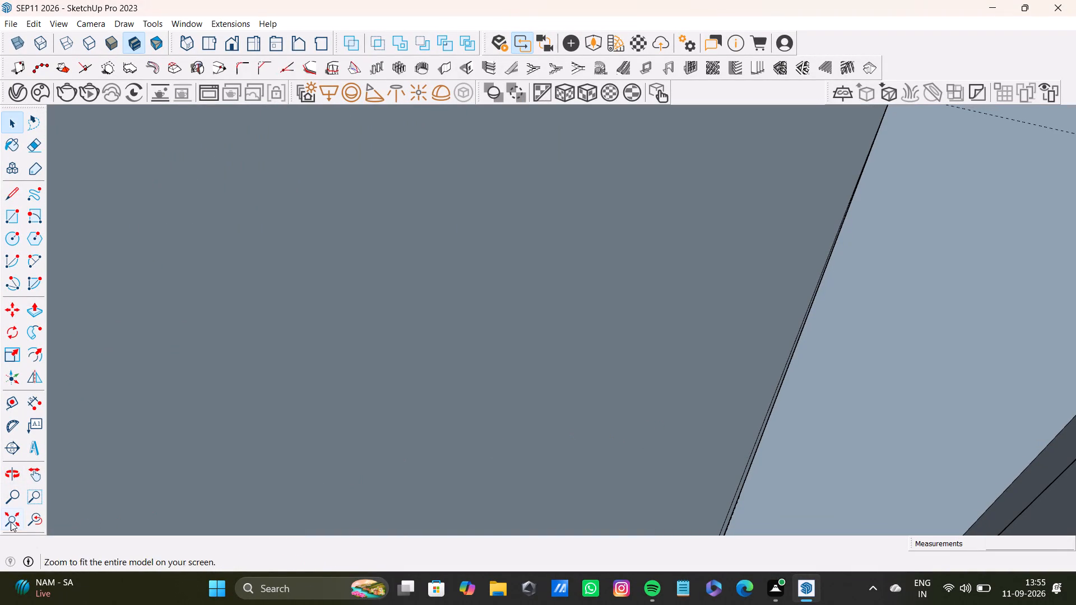
pyautogui.keyDown('shift'); pyautogui.click(43, 522); pyautogui.keyUp('shift')
pyautogui.keyDown('shift'); pyautogui.click(11, 520); pyautogui.keyUp('shift')
pyautogui.moveTo(360, 476); pyautogui.dragTo(600, 467, button='middle')
pyautogui.scroll(4, 528, 244)
pyautogui.keyDown('shift'); pyautogui.moveTo(500, 141); pyautogui.dragTo(497, 230, button='middle'); pyautogui.keyUp('shift')
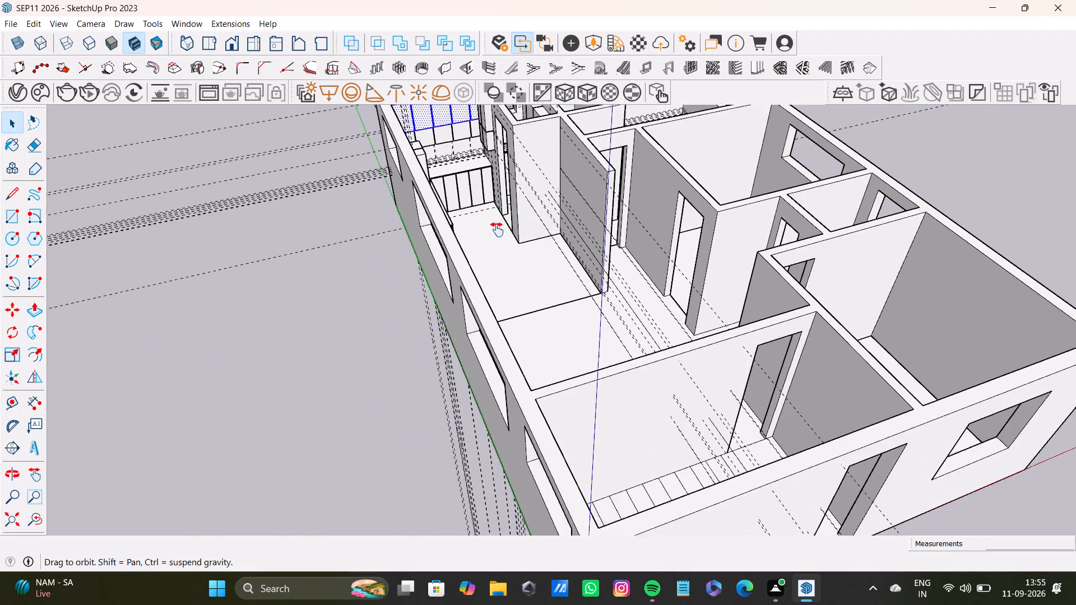
pyautogui.keyDown('shift'); pyautogui.moveTo(497, 230); pyautogui.dragTo(483, 411, button='middle'); pyautogui.keyUp('shift')
pyautogui.scroll(14, 408, 374)
pyautogui.moveTo(660, 412); pyautogui.dragTo(795, 415, button='middle')
pyautogui.scroll(4, 752, 415)
pyautogui.keyDown('shift'); pyautogui.moveTo(657, 339); pyautogui.dragTo(580, 441, button='middle'); pyautogui.keyUp('shift')
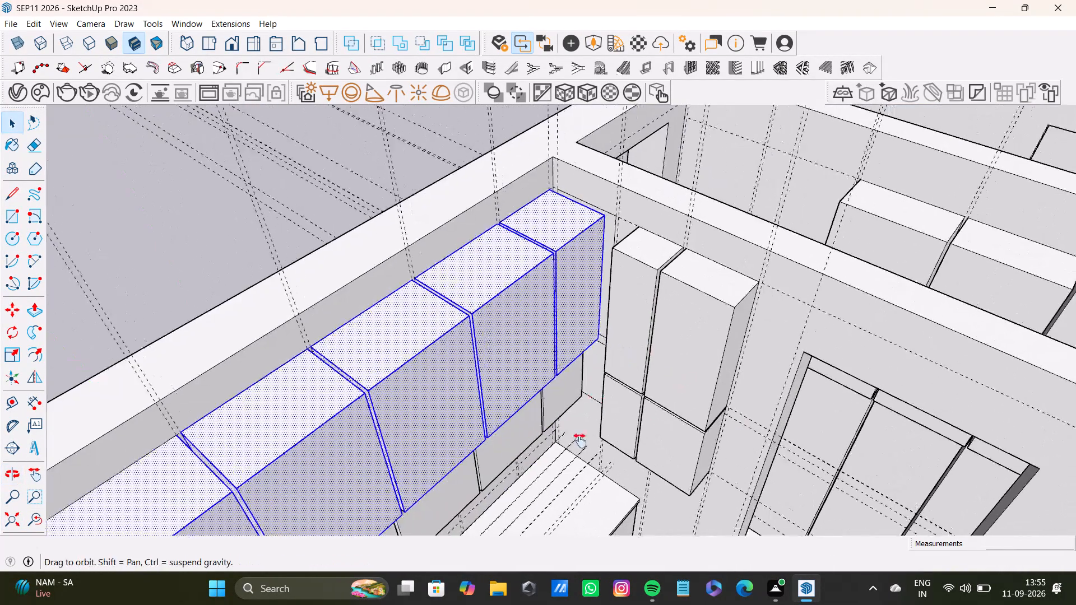
pyautogui.keyDown('shift'); pyautogui.moveTo(580, 441); pyautogui.dragTo(557, 477, button='middle'); pyautogui.keyUp('shift')
pyautogui.moveTo(556, 477); pyautogui.dragTo(609, 462, button='middle')
pyautogui.keyDown('shift'); pyautogui.doubleClick(615, 378); pyautogui.keyUp('shift')
pyautogui.keyDown('shift'); pyautogui.doubleClick(606, 404); pyautogui.keyUp('shift')
pyautogui.keyDown('shift'); pyautogui.scroll(2, 616, 401); pyautogui.keyUp('shift')
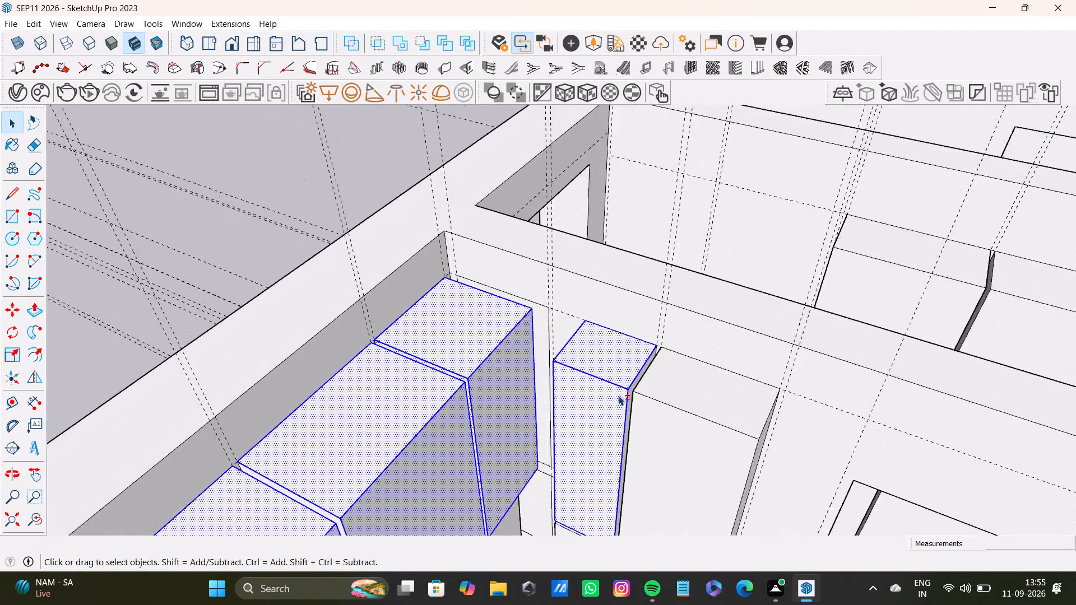
pyautogui.keyDown('shift'); pyautogui.scroll(16, 618, 395); pyautogui.keyUp('shift')
pyautogui.keyDown('shift'); pyautogui.doubleClick(676, 379); pyautogui.keyUp('shift')
pyautogui.keyDown('shift'); pyautogui.doubleClick(743, 388); pyautogui.keyUp('shift')
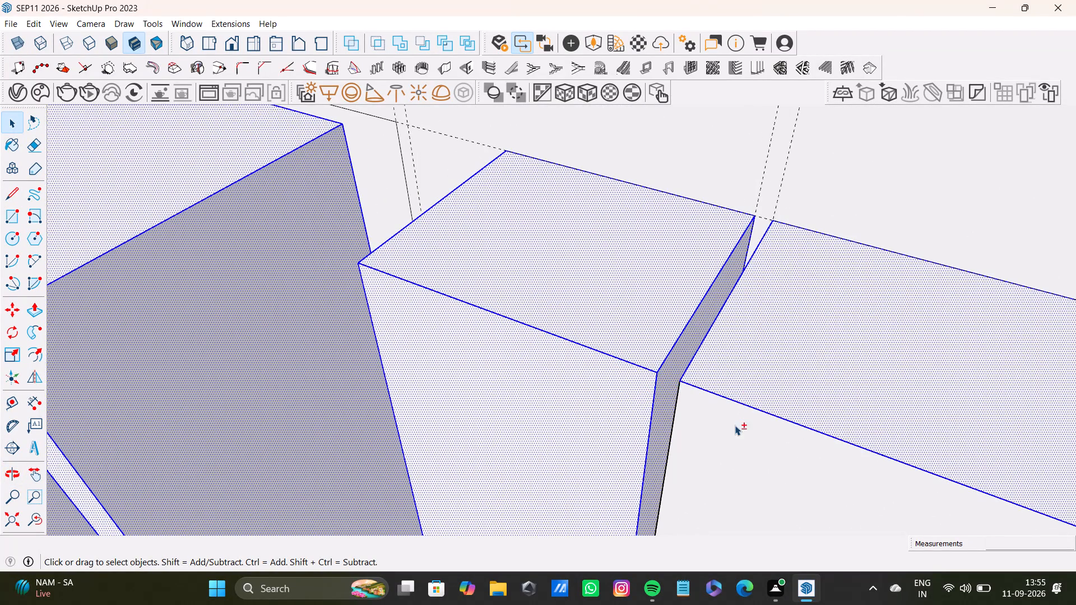
pyautogui.keyDown('shift'); pyautogui.doubleClick(735, 427); pyautogui.keyUp('shift')
# Add both outer end faces of that upper cabinet pair and the side face inside its gap to the selection.
pyautogui.keyDown('shift'); pyautogui.scroll(-15, 735, 427); pyautogui.keyUp('shift')
pyautogui.keyDown('shift'); pyautogui.moveTo(794, 474); pyautogui.dragTo(648, 267, button='middle'); pyautogui.keyUp('shift')
pyautogui.keyDown('shift'); pyautogui.scroll(4, 693, 273); pyautogui.keyUp('shift')
pyautogui.keyDown('shift'); pyautogui.moveTo(727, 287); pyautogui.dragTo(621, 300, button='middle'); pyautogui.keyUp('shift')
pyautogui.keyDown('shift'); pyautogui.doubleClick(637, 291); pyautogui.keyUp('shift')
pyautogui.keyDown('shift'); pyautogui.scroll(-9, 595, 334); pyautogui.keyUp('shift')
pyautogui.keyDown('shift'); pyautogui.moveTo(503, 365); pyautogui.dragTo(580, 369, button='middle'); pyautogui.keyUp('shift')
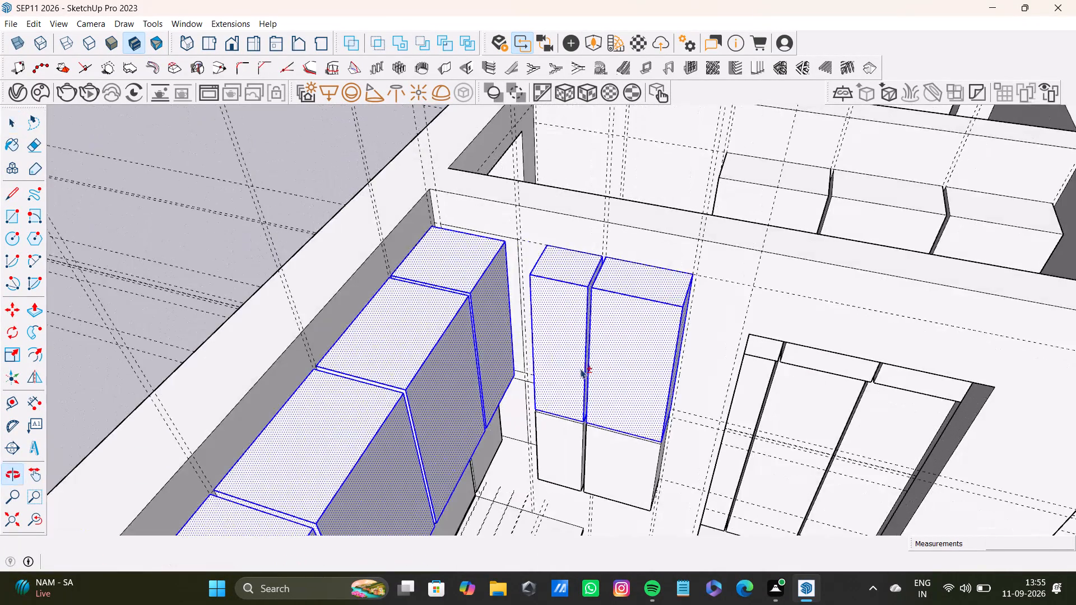
pyautogui.moveTo(580, 369); pyautogui.dragTo(758, 366, button='middle')
pyautogui.scroll(4, 716, 285)
pyautogui.keyDown('shift'); pyautogui.moveTo(685, 258); pyautogui.dragTo(593, 323, button='middle'); pyautogui.keyUp('shift')
pyautogui.keyDown('shift'); pyautogui.scroll(4, 556, 317); pyautogui.keyUp('shift')
pyautogui.keyDown('shift'); pyautogui.doubleClick(558, 306); pyautogui.keyUp('shift')
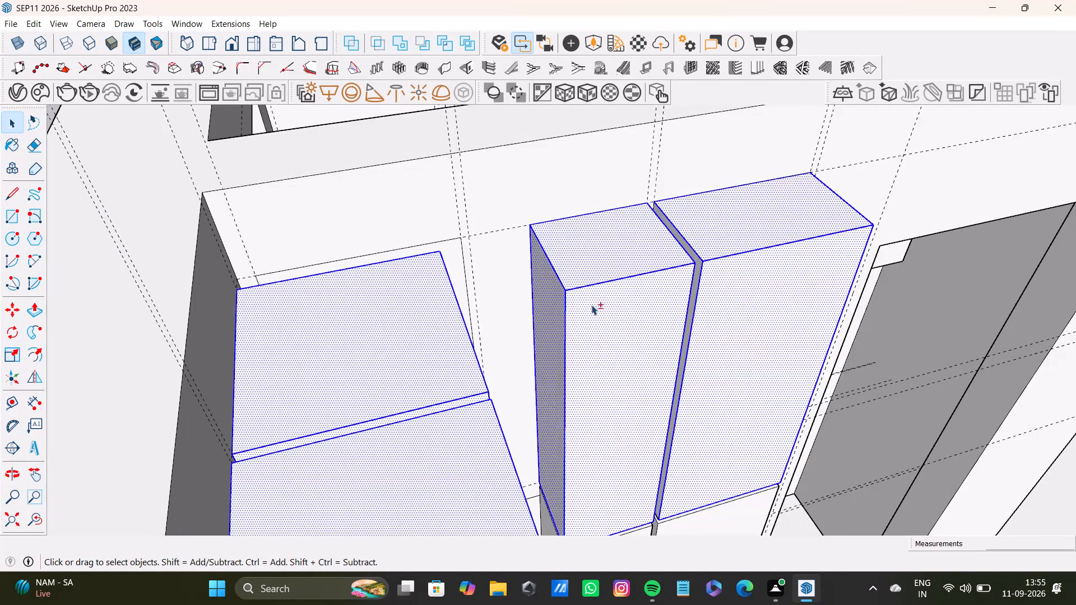
pyautogui.keyDown('shift'); pyautogui.scroll(9, 685, 288); pyautogui.keyUp('shift')
pyautogui.keyDown('shift'); pyautogui.doubleClick(709, 249); pyautogui.keyUp('shift')
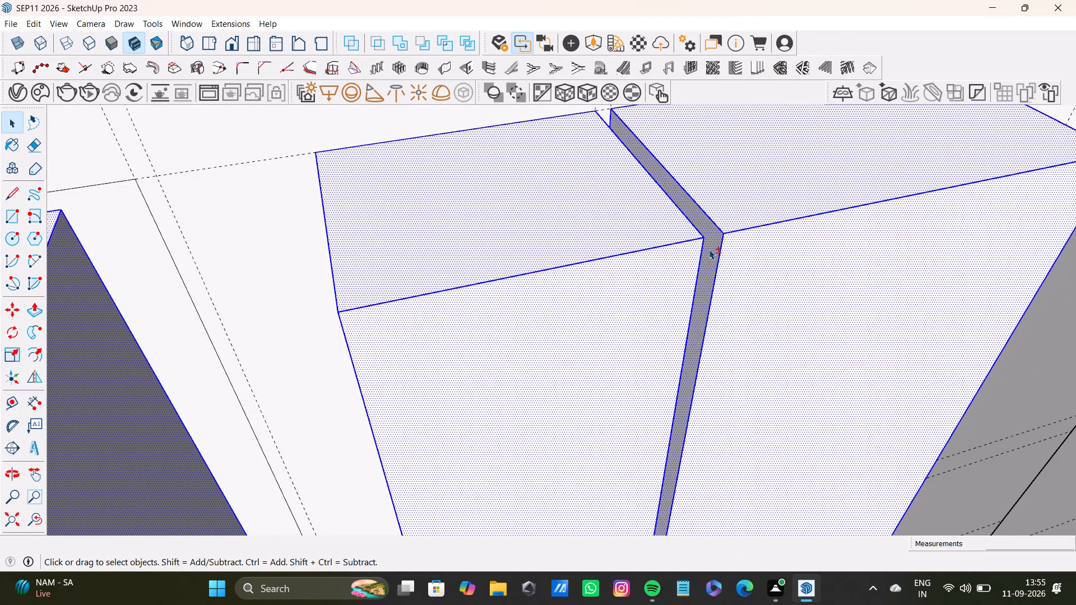
# Add the top and front faces of the two upper cabinets beside the shelved window on the opposite wall to the selection.
pyautogui.keyDown('shift'); pyautogui.scroll(-18, 670, 258); pyautogui.keyUp('shift')
pyautogui.keyDown('shift'); pyautogui.moveTo(675, 373); pyautogui.dragTo(534, 331, button='middle'); pyautogui.keyUp('shift')
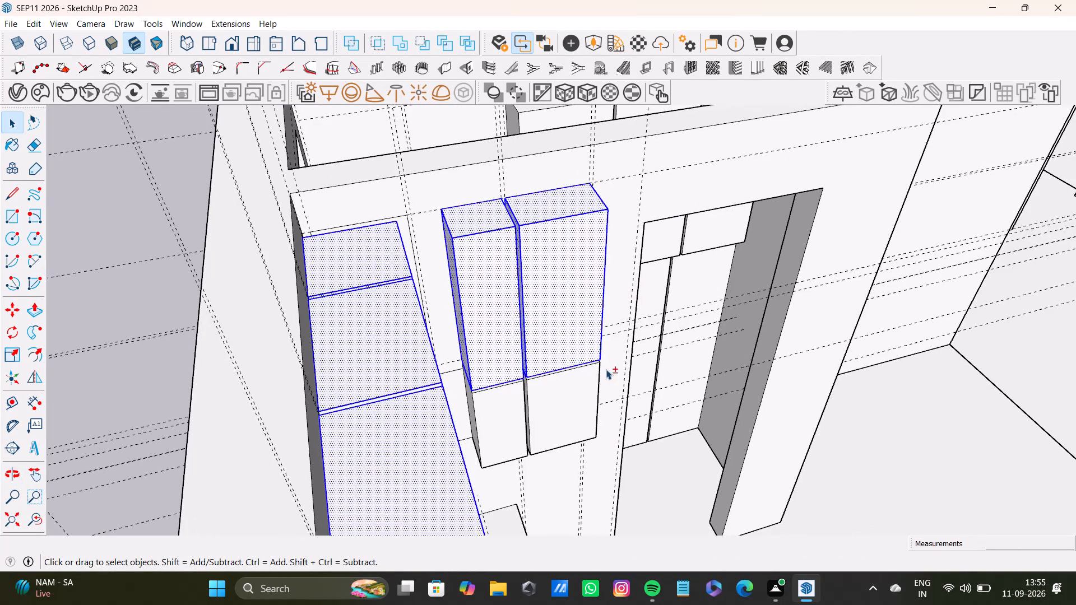
pyautogui.moveTo(612, 371); pyautogui.dragTo(317, 358, button='middle')
pyautogui.keyDown('shift'); pyautogui.moveTo(327, 224); pyautogui.dragTo(521, 352, button='middle'); pyautogui.keyUp('shift')
pyautogui.moveTo(526, 379); pyautogui.dragTo(255, 429, button='middle')
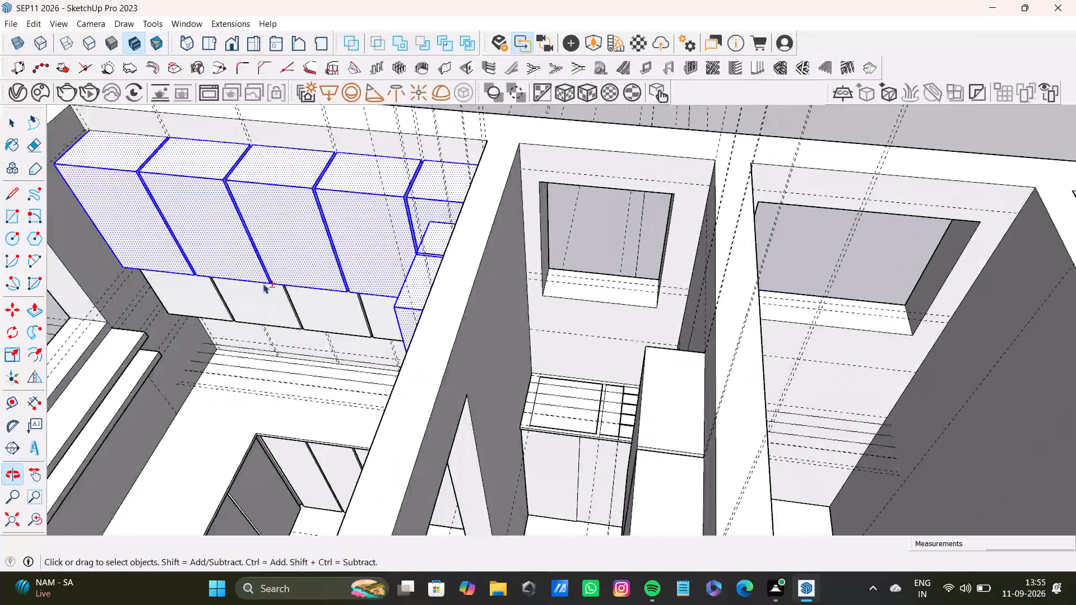
pyautogui.keyDown('shift'); pyautogui.moveTo(263, 282); pyautogui.dragTo(640, 476, button='middle'); pyautogui.keyUp('shift')
pyautogui.moveTo(658, 472); pyautogui.dragTo(382, 482, button='middle')
pyautogui.scroll(-4, 358, 403)
pyautogui.keyDown('shift'); pyautogui.moveTo(374, 383); pyautogui.dragTo(652, 370, button='middle'); pyautogui.keyUp('shift')
pyautogui.keyDown('shift'); pyautogui.scroll(5, 588, 400); pyautogui.keyUp('shift')
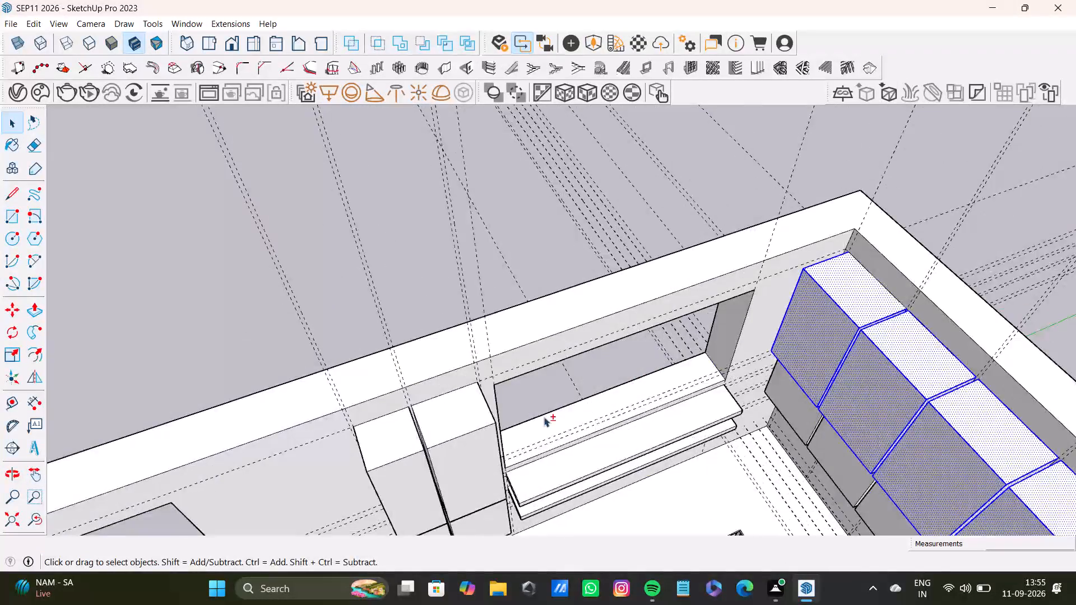
pyautogui.keyDown('shift'); pyautogui.scroll(3, 544, 417); pyautogui.keyUp('shift')
pyautogui.keyDown('shift'); pyautogui.moveTo(539, 419); pyautogui.dragTo(613, 280, button='middle'); pyautogui.keyUp('shift')
pyautogui.keyDown('shift'); pyautogui.scroll(2, 414, 266); pyautogui.keyUp('shift')
pyautogui.keyDown('shift'); pyautogui.doubleClick(387, 267); pyautogui.keyUp('shift')
pyautogui.keyDown('shift'); pyautogui.doubleClick(415, 317); pyautogui.keyUp('shift')
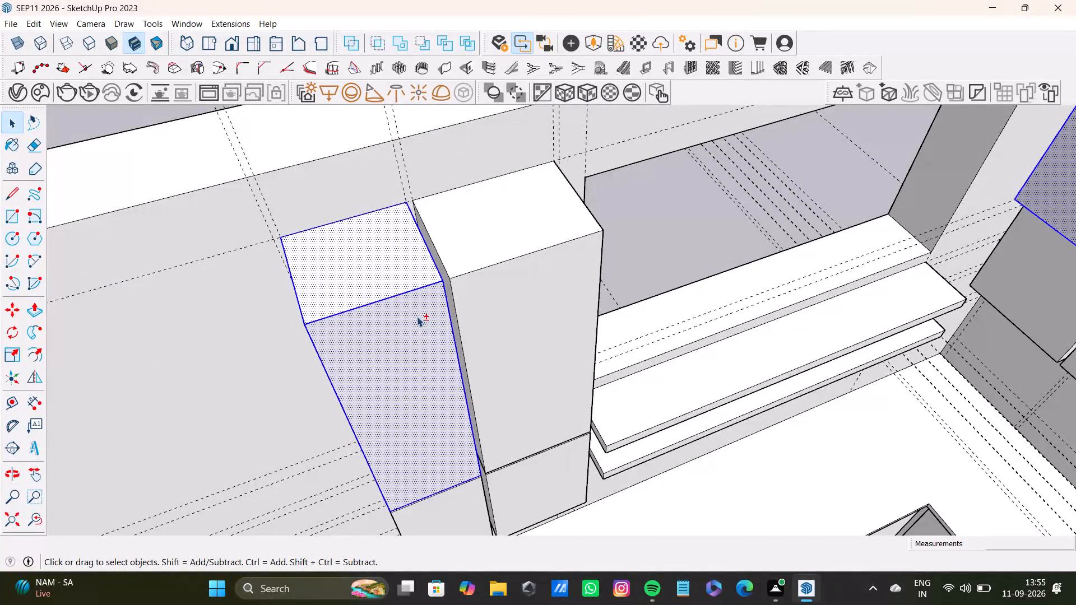
pyautogui.keyDown('shift'); pyautogui.doubleClick(493, 259); pyautogui.keyUp('shift')
pyautogui.keyDown('shift'); pyautogui.doubleClick(497, 320); pyautogui.keyUp('shift')
# Add the gap's side face, the window-side end face and the front of the cabinet nearest the window to the selection.
pyautogui.keyDown('shift'); pyautogui.scroll(7, 448, 281); pyautogui.keyUp('shift')
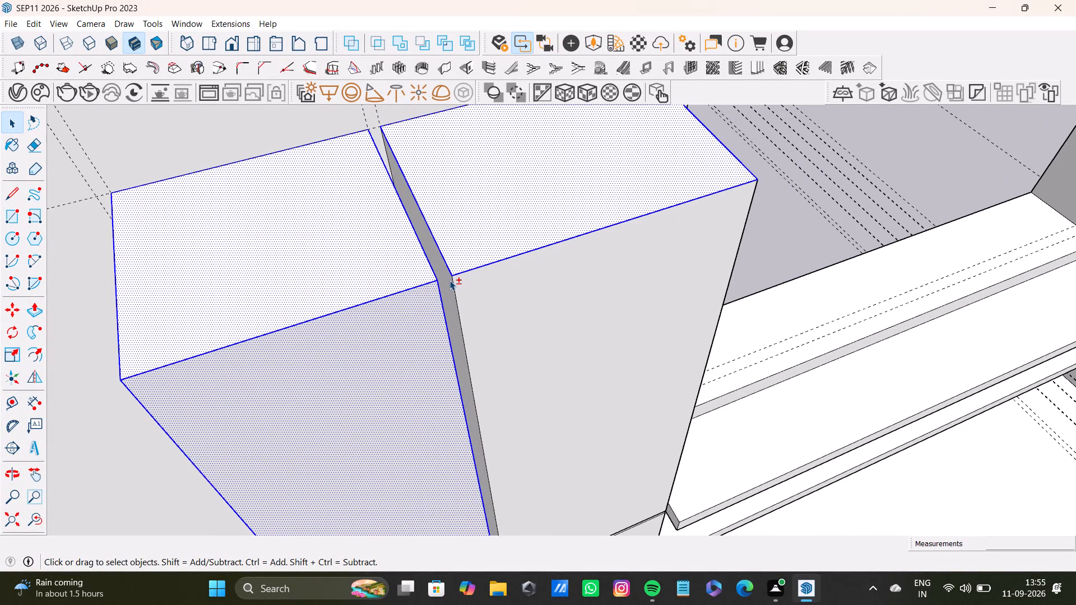
pyautogui.keyDown('shift'); pyautogui.doubleClick(449, 281); pyautogui.keyUp('shift')
pyautogui.keyDown('shift'); pyautogui.doubleClick(467, 292); pyautogui.keyUp('shift')
pyautogui.moveTo(822, 337); pyautogui.dragTo(585, 367, button='middle')
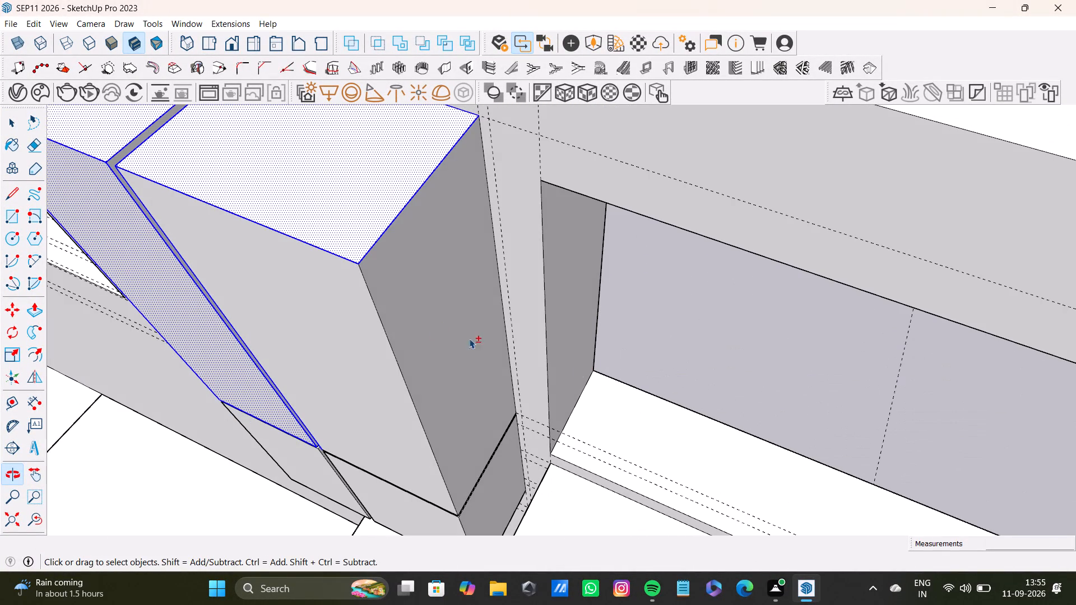
pyautogui.keyDown('shift'); pyautogui.doubleClick(442, 309); pyautogui.keyUp('shift')
pyautogui.keyDown('shift'); pyautogui.doubleClick(361, 336); pyautogui.keyUp('shift')
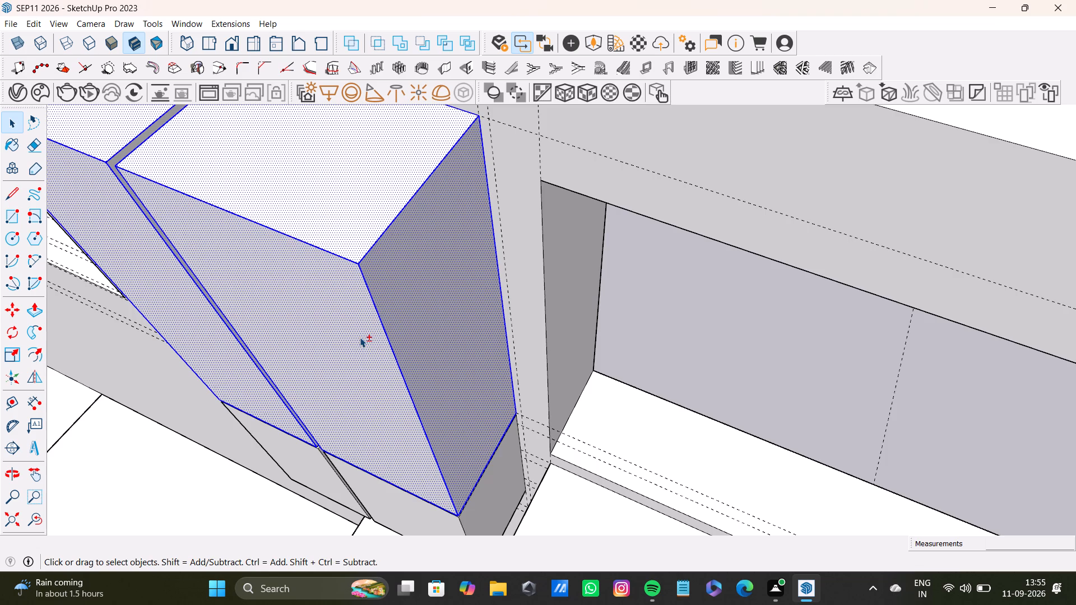
# Add the end face away from the window and the remaining gap side face of this cabinet pair to the selection.
pyautogui.keyDown('shift'); pyautogui.scroll(-4, 356, 351); pyautogui.keyUp('shift')
pyautogui.keyDown('shift'); pyautogui.scroll(-4, 308, 366); pyautogui.keyUp('shift')
pyautogui.keyDown('shift'); pyautogui.moveTo(275, 360); pyautogui.dragTo(472, 427, button='middle'); pyautogui.keyUp('shift')
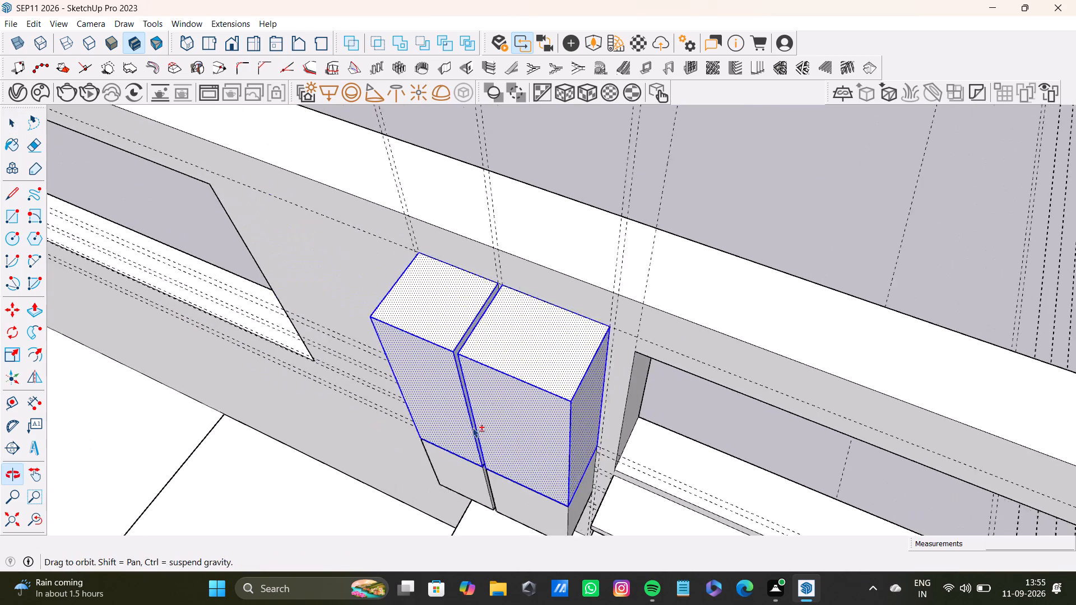
pyautogui.keyDown('shift'); pyautogui.moveTo(472, 427); pyautogui.dragTo(472, 427, button='middle'); pyautogui.keyUp('shift')
pyautogui.moveTo(437, 425); pyautogui.dragTo(792, 416, button='middle')
pyautogui.scroll(4, 641, 405)
pyautogui.keyDown('shift'); pyautogui.doubleClick(612, 379); pyautogui.keyUp('shift')
pyautogui.keyDown('shift'); pyautogui.scroll(4, 632, 388); pyautogui.keyUp('shift')
pyautogui.keyDown('shift'); pyautogui.moveTo(692, 356); pyautogui.dragTo(544, 388, button='middle'); pyautogui.keyUp('shift')
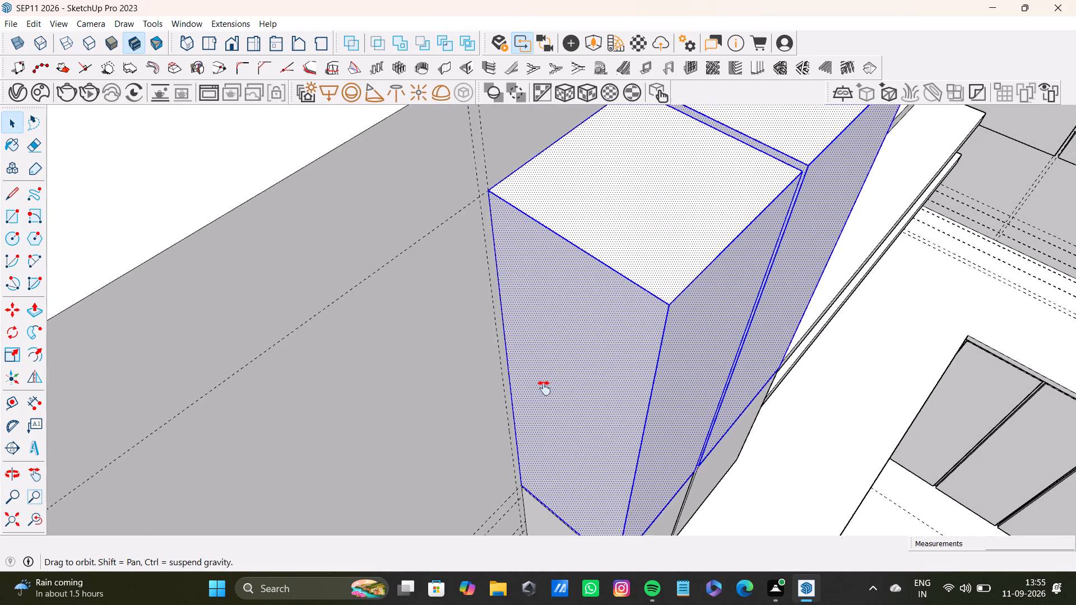
pyautogui.keyDown('shift'); pyautogui.moveTo(544, 388); pyautogui.dragTo(475, 533, button='middle'); pyautogui.keyUp('shift')
pyautogui.keyDown('shift'); pyautogui.scroll(7, 535, 380); pyautogui.keyUp('shift')
pyautogui.keyDown('shift'); pyautogui.moveTo(553, 345); pyautogui.dragTo(481, 402, button='middle'); pyautogui.keyUp('shift')
pyautogui.keyDown('shift'); pyautogui.scroll(-1, 553, 345); pyautogui.keyUp('shift')
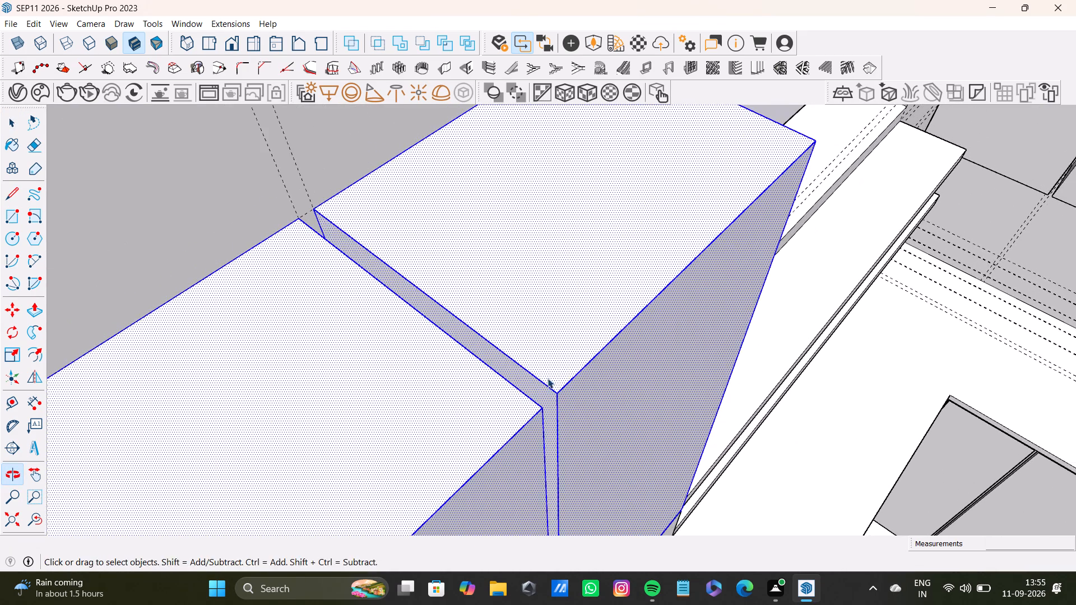
pyautogui.moveTo(548, 378); pyautogui.dragTo(216, 379, button='middle')
pyautogui.scroll(-9, 448, 360)
pyautogui.scroll(12, 452, 367)
pyautogui.keyDown('shift'); pyautogui.doubleClick(446, 326); pyautogui.keyUp('shift')
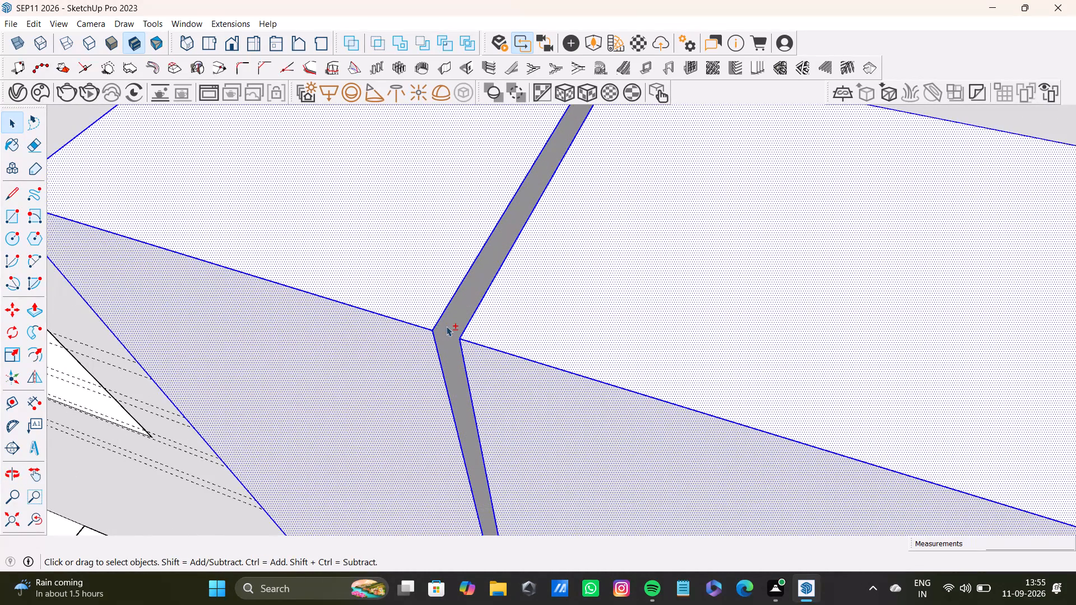
# Check the selected upper cabinet faces on all three kitchen walls.
pyautogui.keyDown('shift'); pyautogui.scroll(-13, 464, 345); pyautogui.keyUp('shift')
pyautogui.keyDown('shift'); pyautogui.moveTo(566, 427); pyautogui.dragTo(332, 431, button='middle'); pyautogui.keyUp('shift')
pyautogui.keyDown('shift'); pyautogui.scroll(4, 545, 460); pyautogui.keyUp('shift')
pyautogui.keyDown('shift'); pyautogui.scroll(-13, 462, 450); pyautogui.keyUp('shift')
pyautogui.keyDown('shift'); pyautogui.moveTo(470, 474); pyautogui.dragTo(486, 301, button='middle'); pyautogui.keyUp('shift')
pyautogui.moveTo(426, 319); pyautogui.dragTo(826, 304, button='middle')
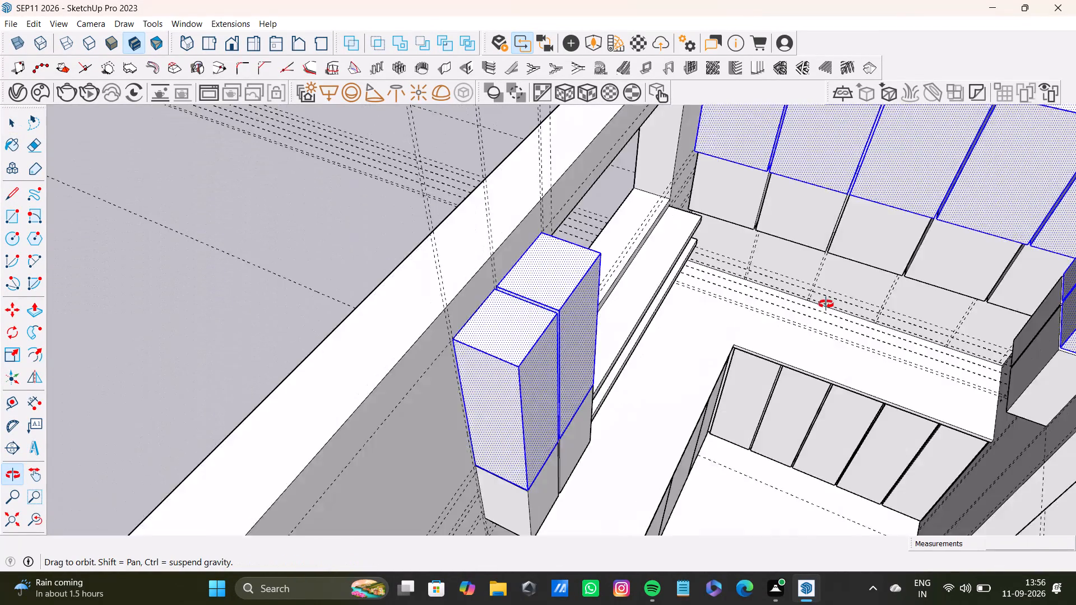
pyautogui.moveTo(826, 304); pyautogui.dragTo(571, 411, button='middle')
pyautogui.moveTo(583, 410); pyautogui.dragTo(782, 460, button='middle')
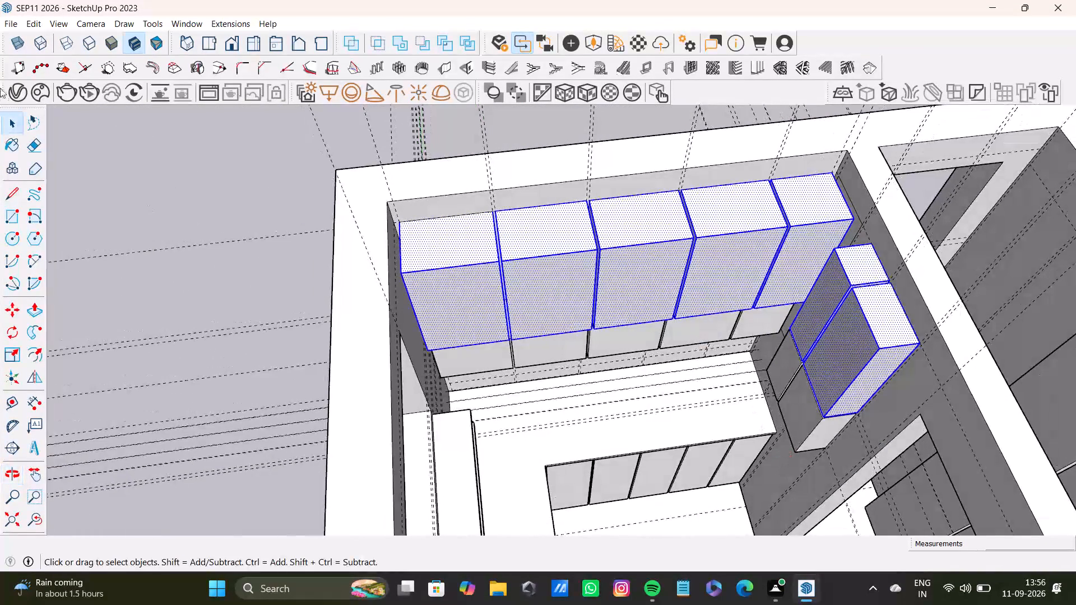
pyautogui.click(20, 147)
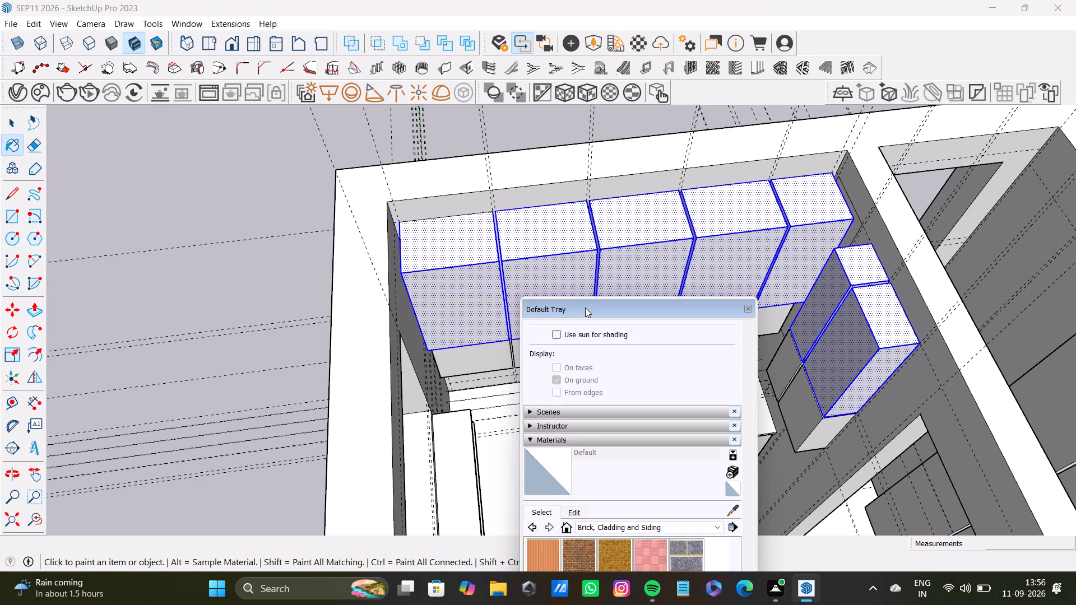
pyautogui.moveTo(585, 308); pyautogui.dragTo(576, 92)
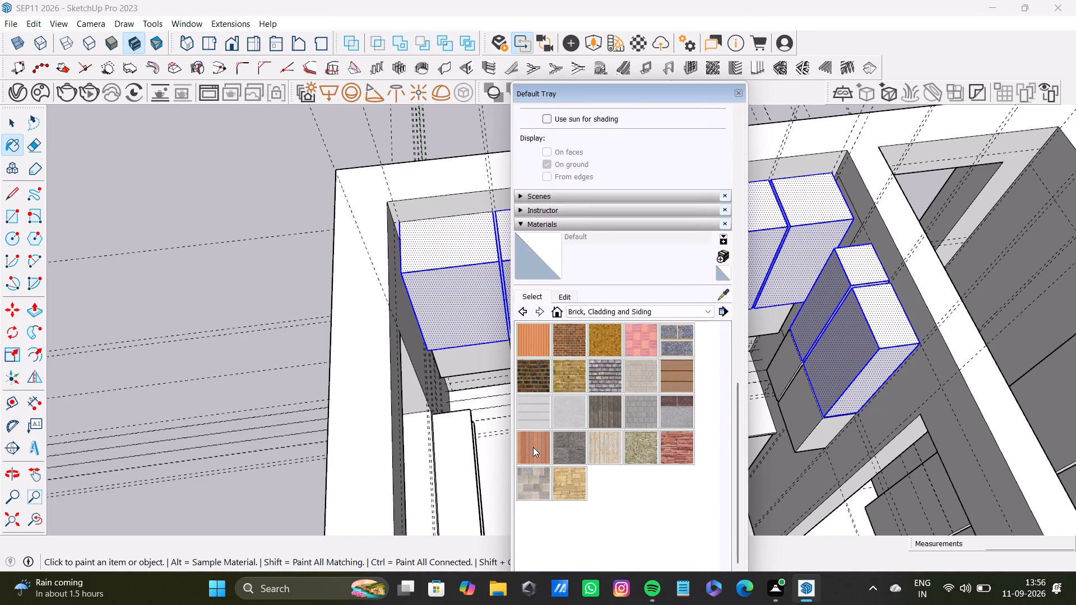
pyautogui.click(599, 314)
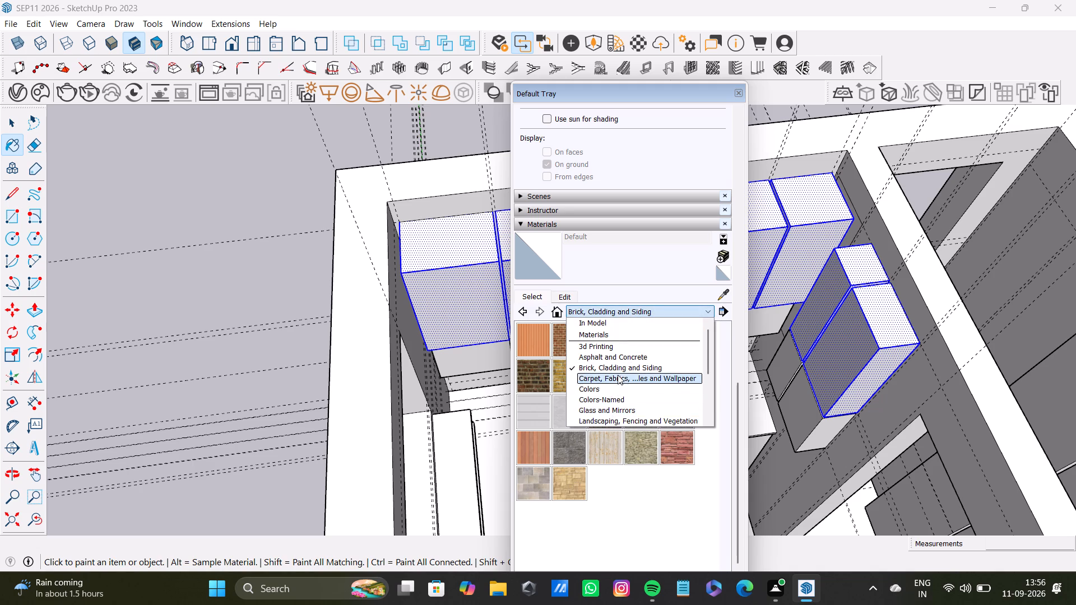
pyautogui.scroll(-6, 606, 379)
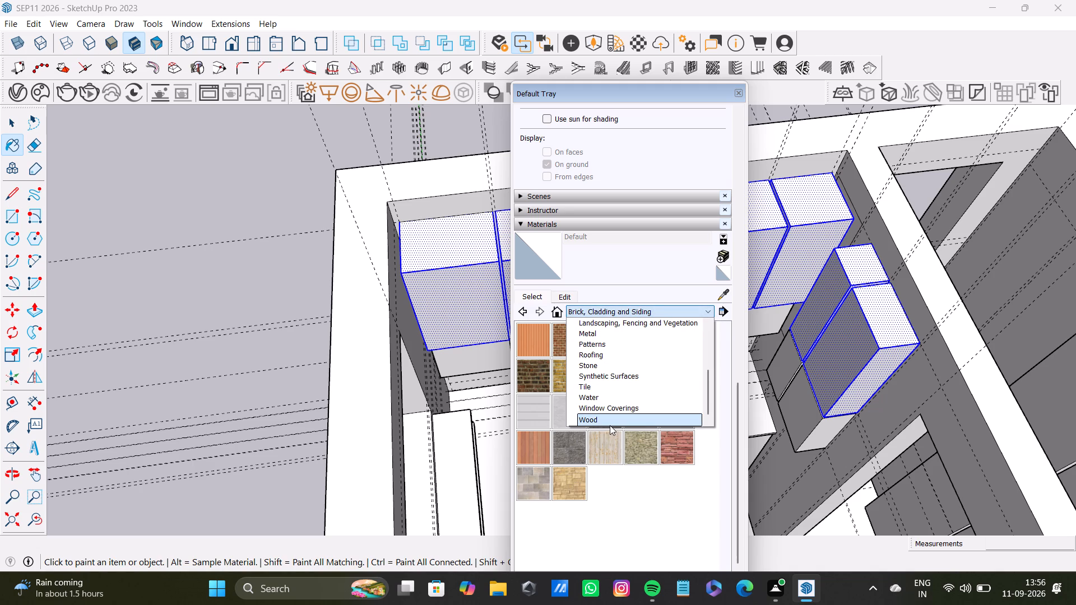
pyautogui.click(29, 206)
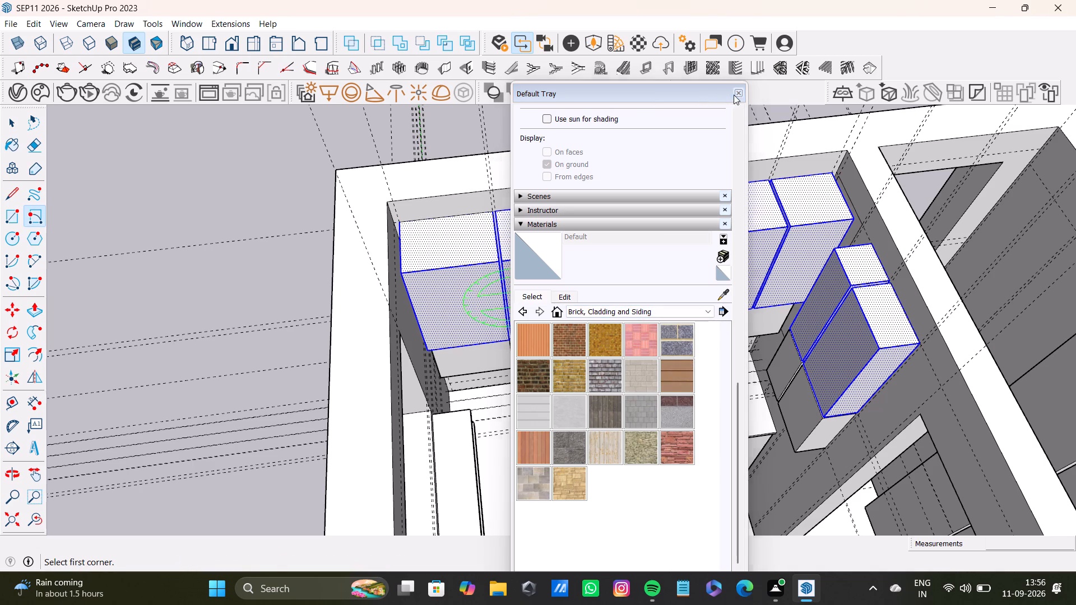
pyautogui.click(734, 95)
# Filter the downloaded assets in the Chaos Cosmos Browser to the Wood materials category.
pyautogui.click(44, 91)
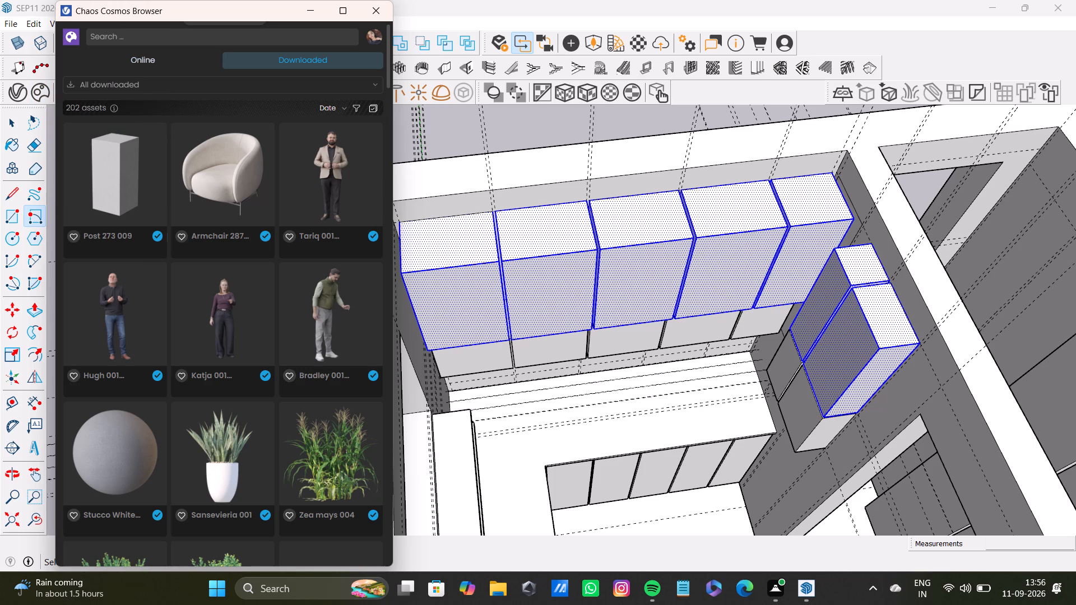
pyautogui.click(178, 83)
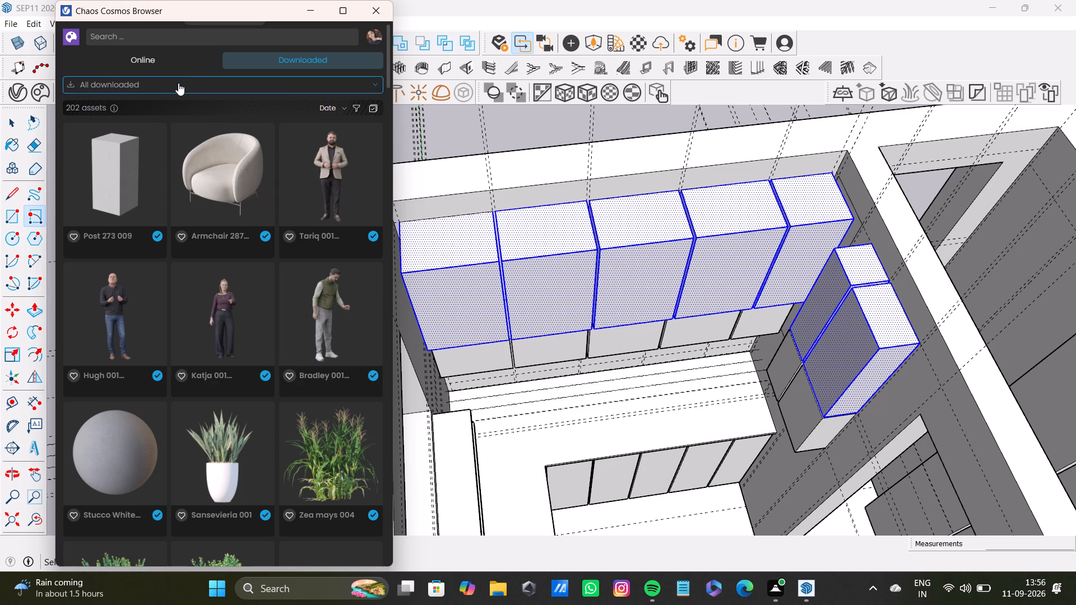
pyautogui.click(180, 133)
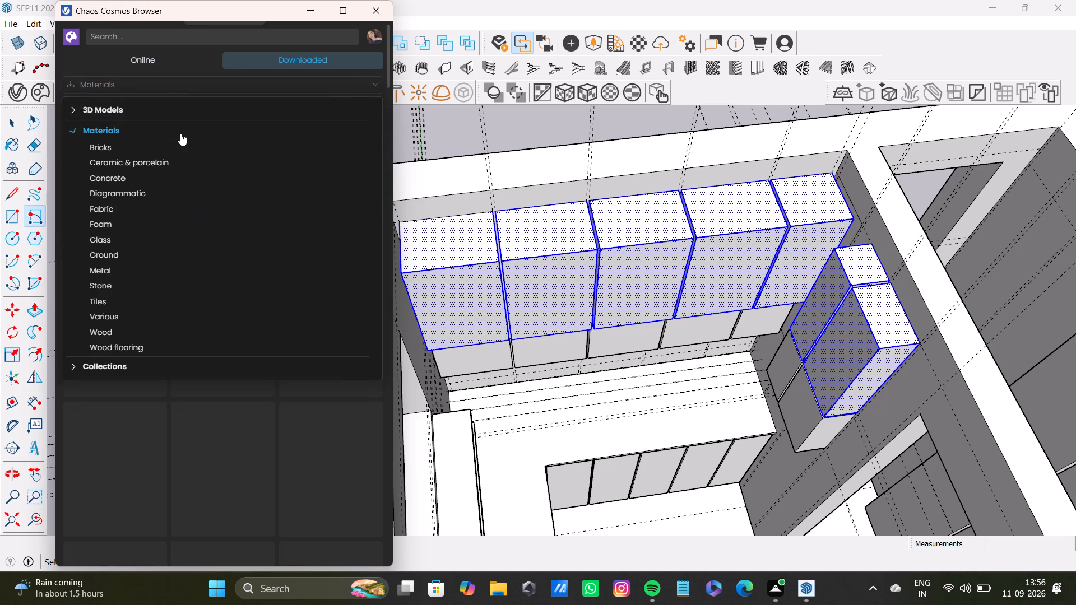
pyautogui.scroll(-3, 290, 480)
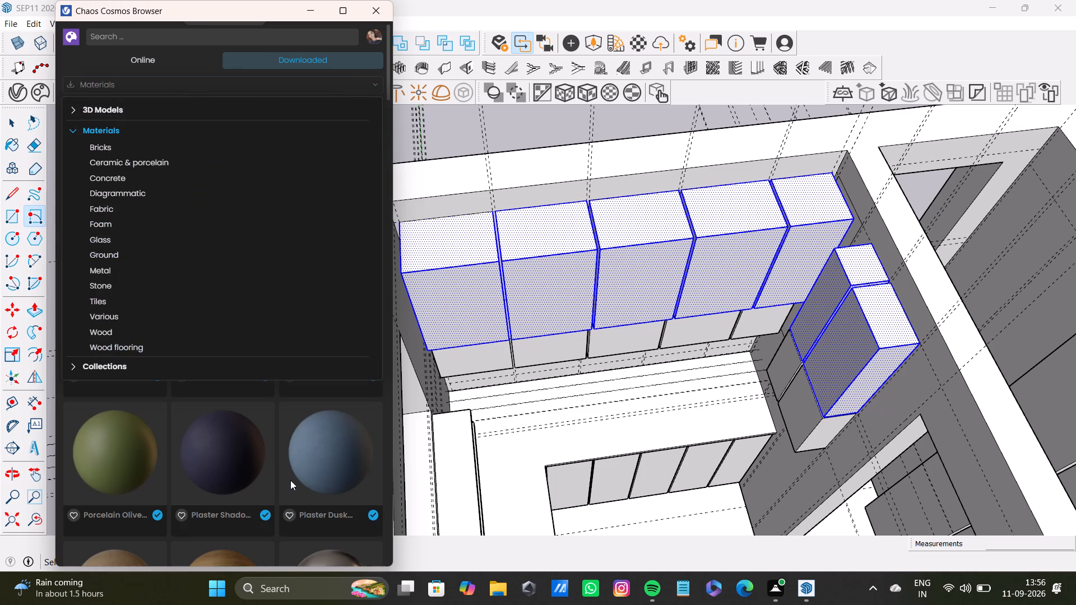
pyautogui.scroll(-4, 290, 480)
pyautogui.click(144, 330)
pyautogui.scroll(-2, 307, 318)
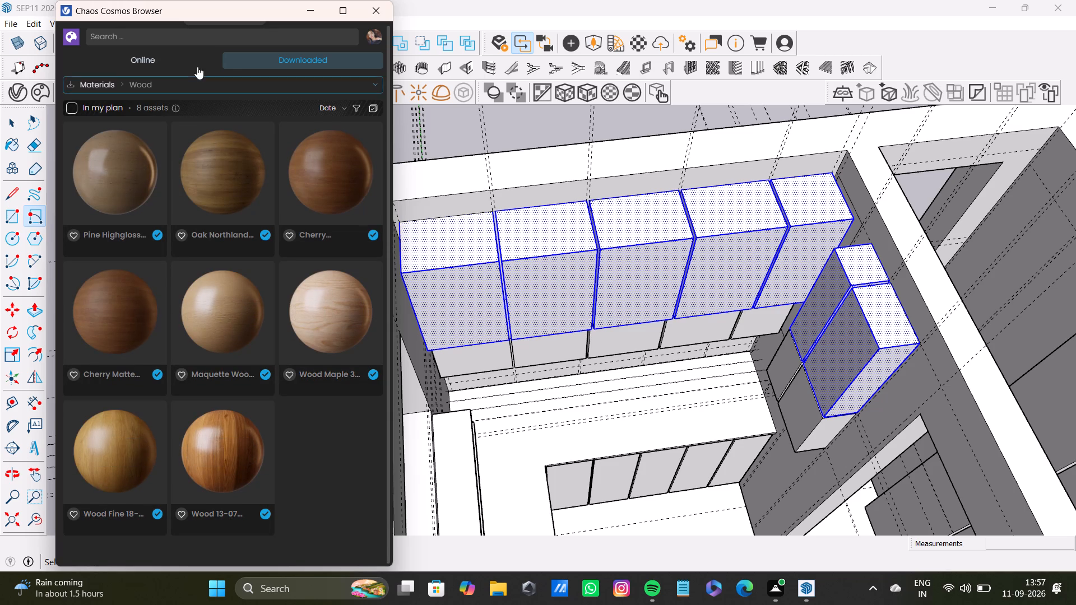
# Search the downloaded Cosmos assets for Plywood A 50cm and import that material into the model.
pyautogui.click(173, 36)
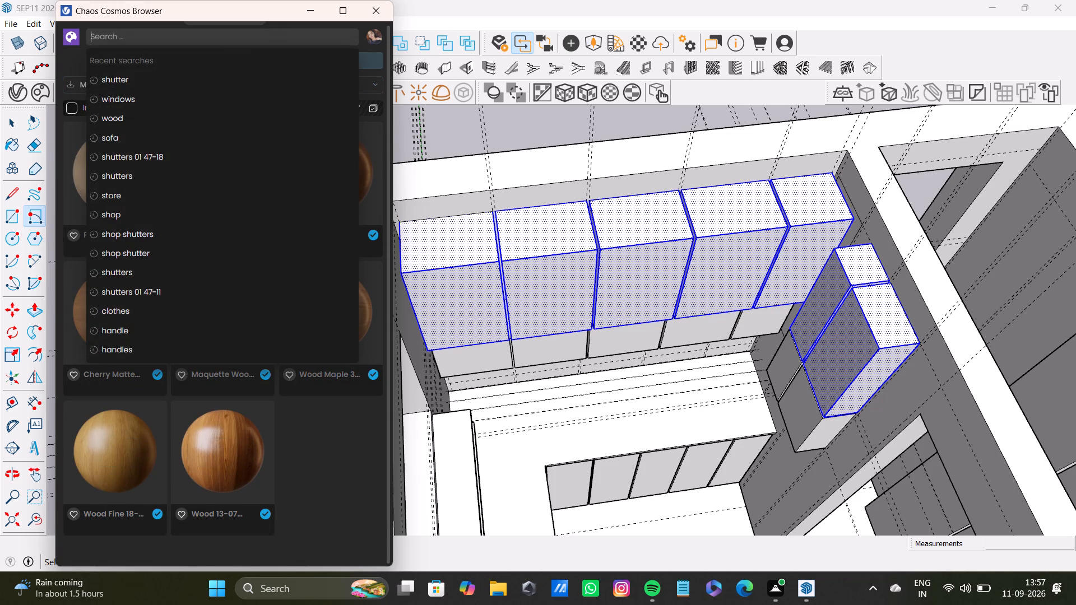
pyautogui.write('ply')
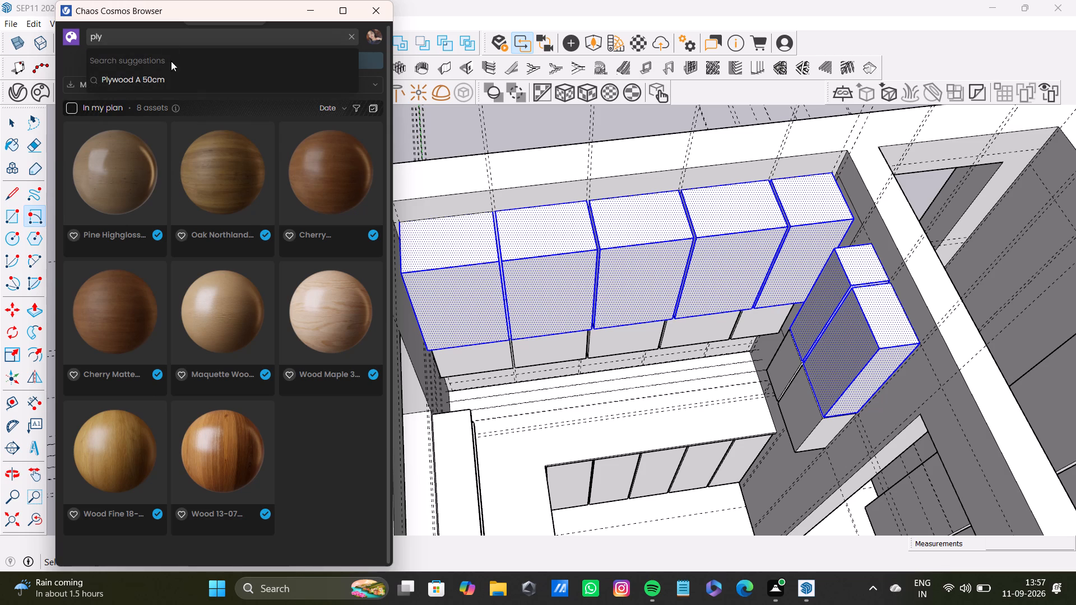
pyautogui.click(170, 76)
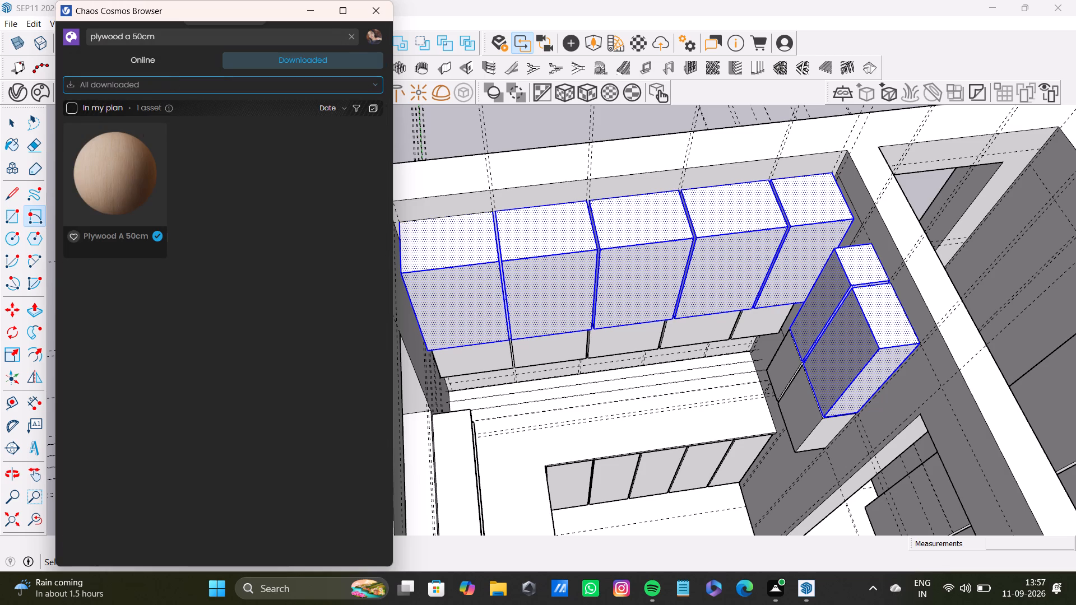
pyautogui.click(120, 173)
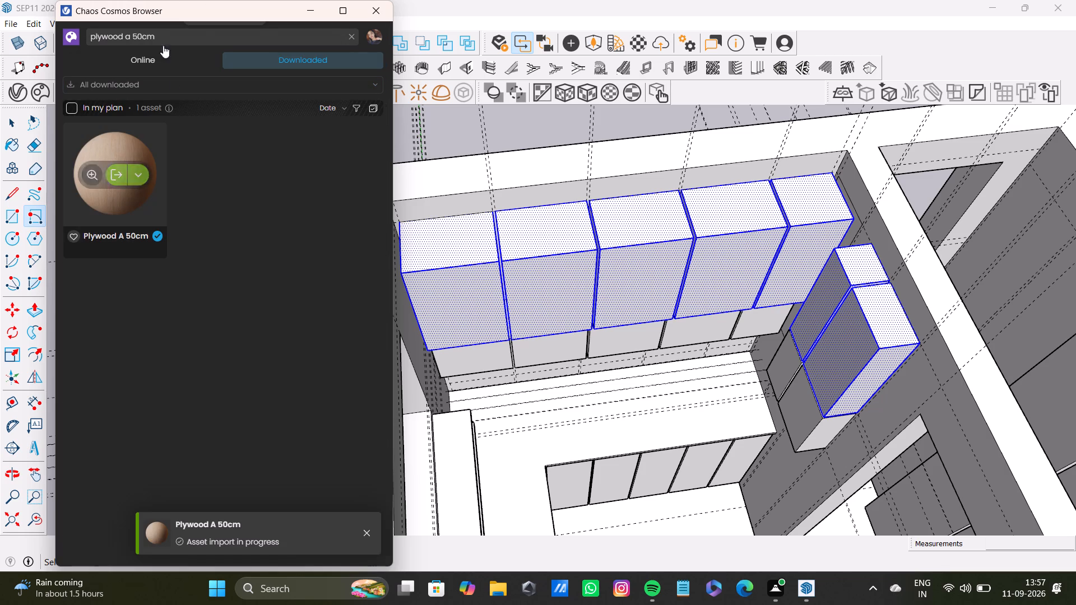
pyautogui.moveTo(129, 6); pyautogui.dragTo(129, 457)
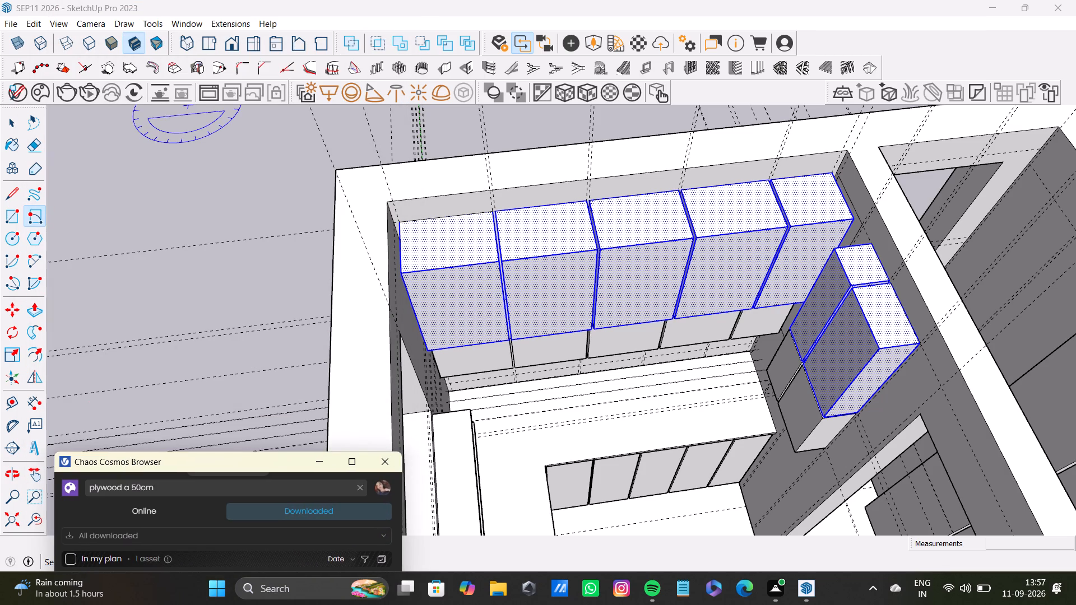
# Open the V-Ray Asset Editor and import the Plywood A 50cm material from Cosmos once more.
pyautogui.click(19, 91)
pyautogui.press('space')
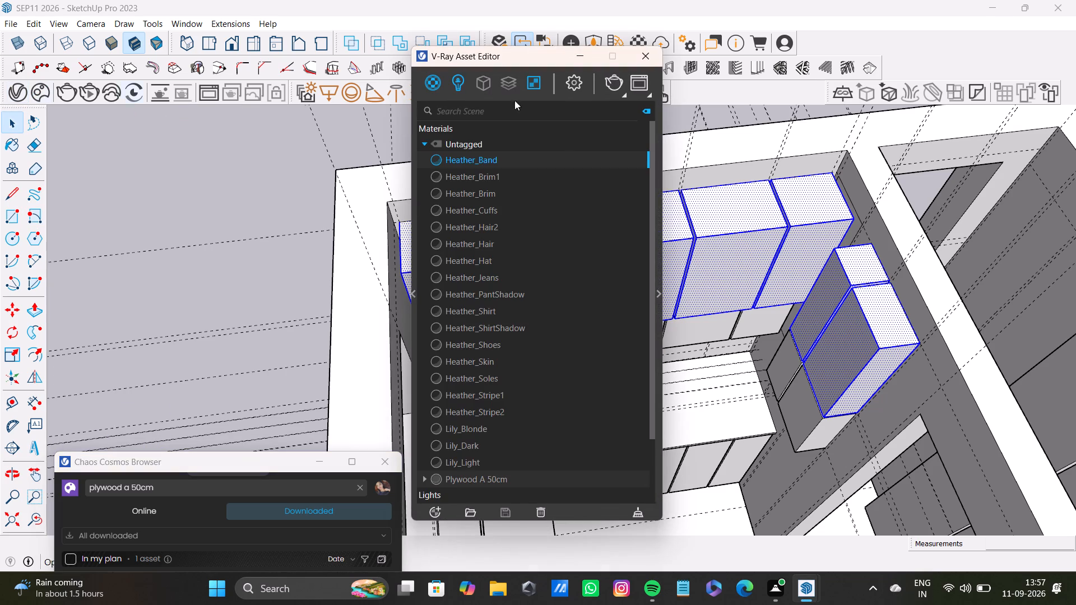
pyautogui.scroll(-9, 530, 296)
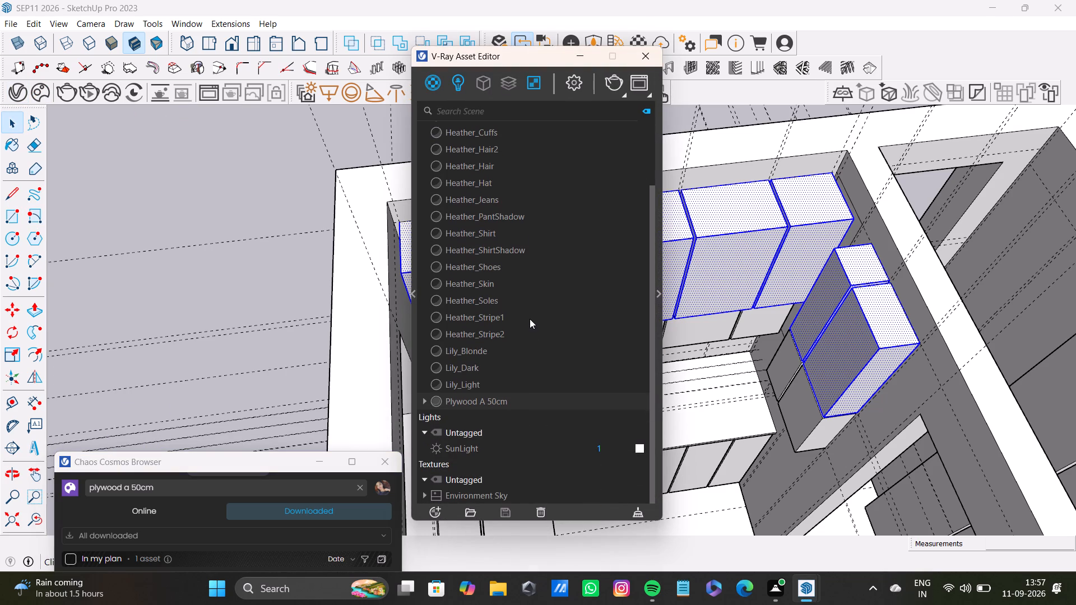
pyautogui.moveTo(259, 458); pyautogui.dragTo(259, 413)
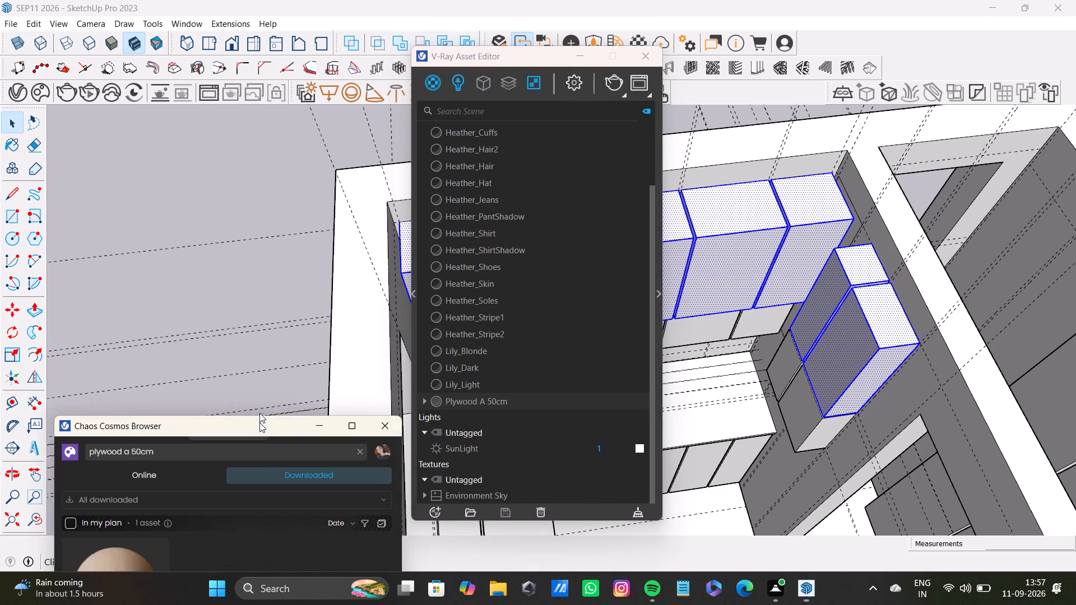
pyautogui.moveTo(259, 413); pyautogui.dragTo(259, 30)
pyautogui.click(115, 197)
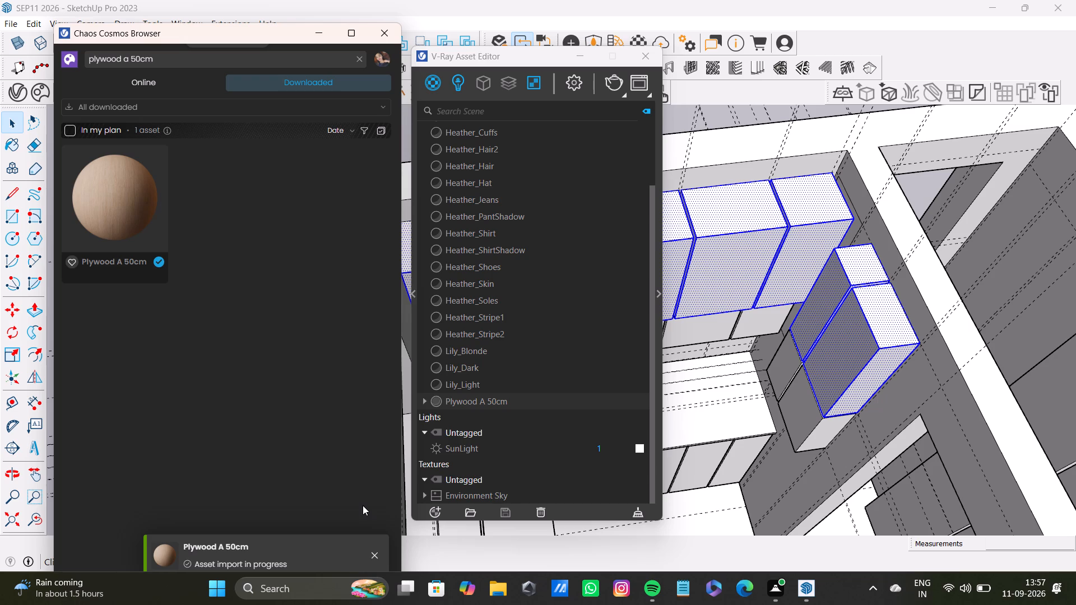
pyautogui.moveTo(242, 36); pyautogui.dragTo(337, 567)
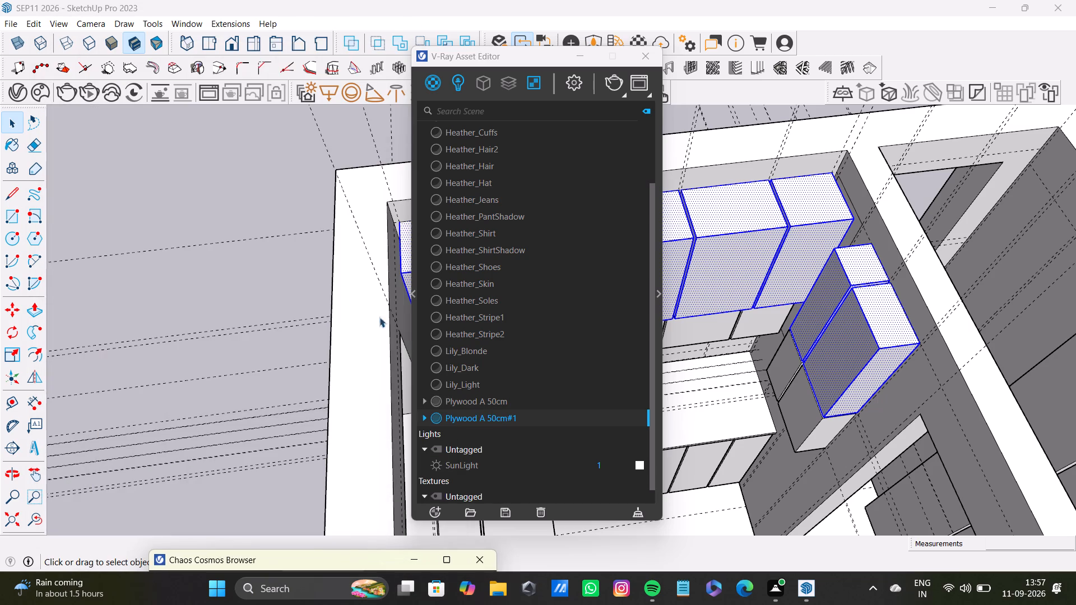
# Apply the newly imported copy of Plywood A 50cm to the selected upper cabinet faces, and clear the selection.
pyautogui.moveTo(486, 56); pyautogui.dragTo(158, 215)
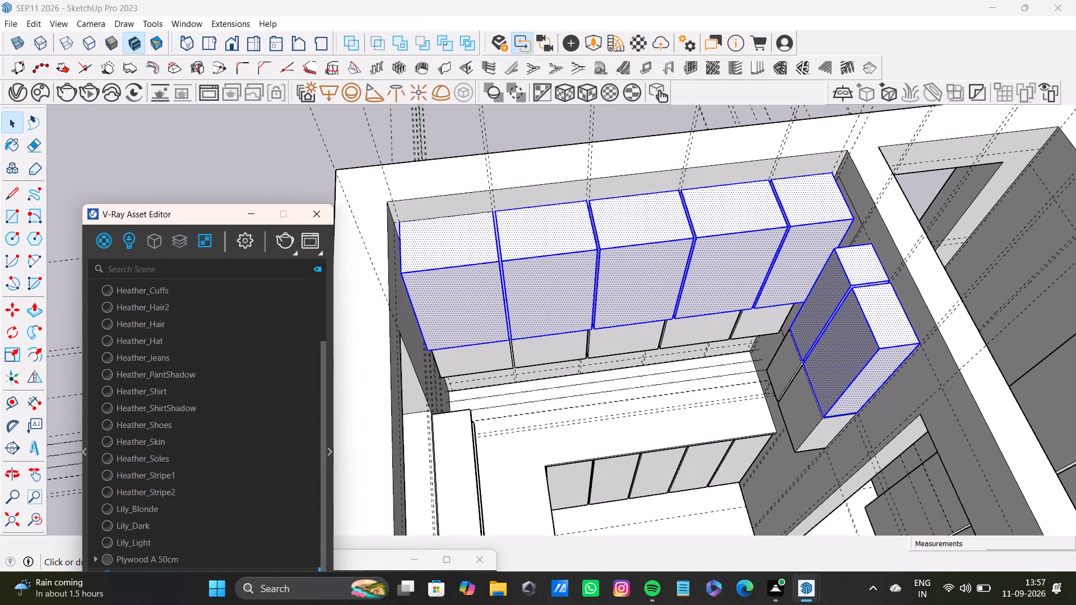
pyautogui.moveTo(217, 213); pyautogui.dragTo(171, 6)
pyautogui.rightClick(179, 374)
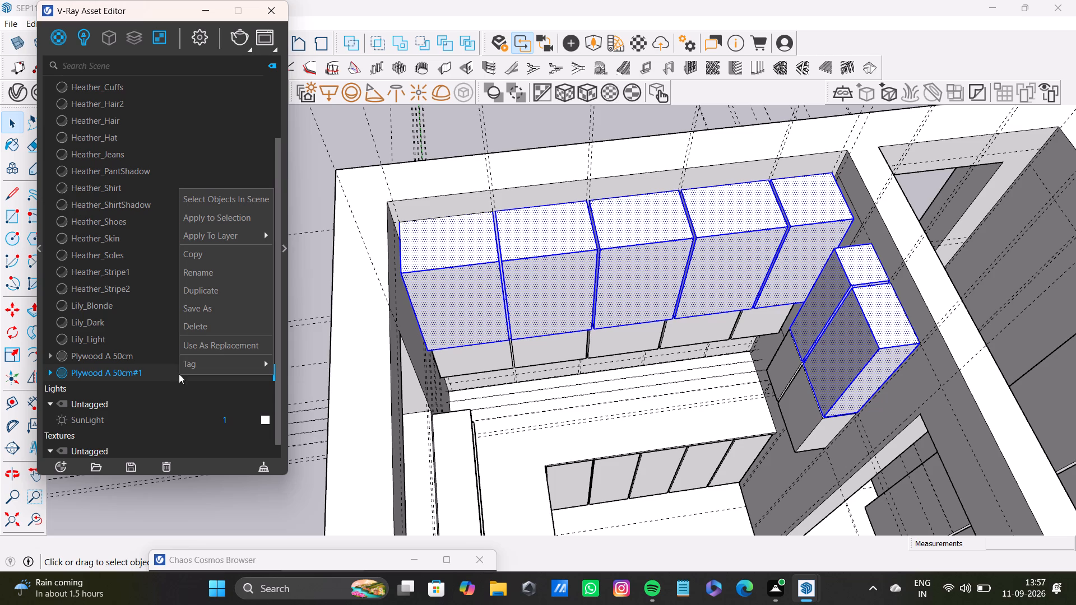
pyautogui.click(228, 217)
pyautogui.press('space')
pyautogui.click(342, 138)
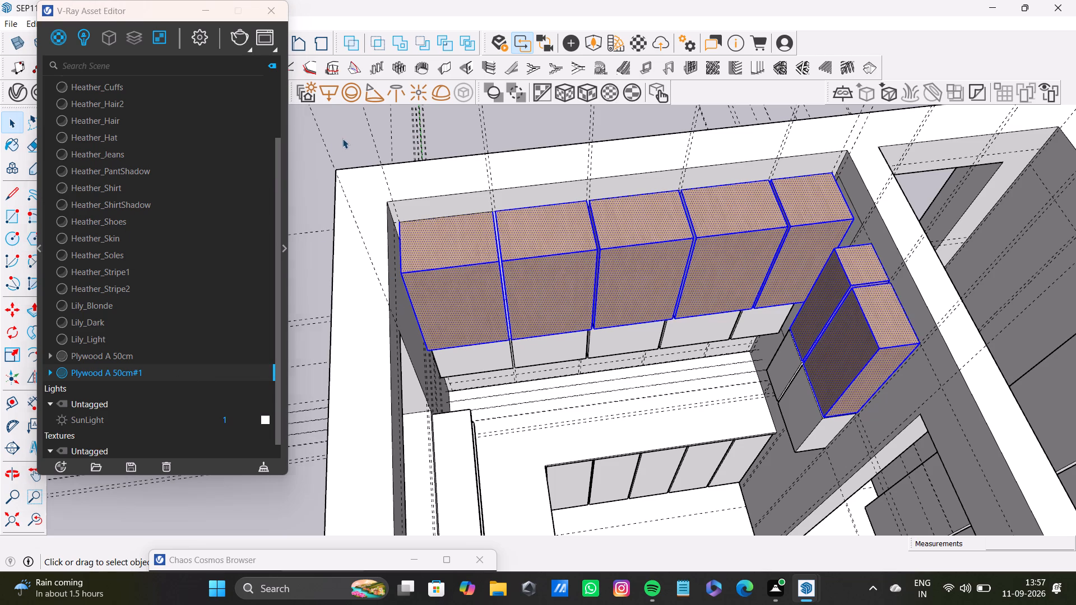
# Examine the plywood finish on the upper cabinets along all the kitchen walls.
pyautogui.scroll(-4, 596, 366)
pyautogui.keyDown('shift'); pyautogui.moveTo(662, 379); pyautogui.dragTo(739, 390, button='middle'); pyautogui.keyUp('shift')
pyautogui.moveTo(771, 388); pyautogui.dragTo(351, 440, button='middle')
pyautogui.scroll(1, 332, 434)
pyautogui.scroll(-4, 337, 427)
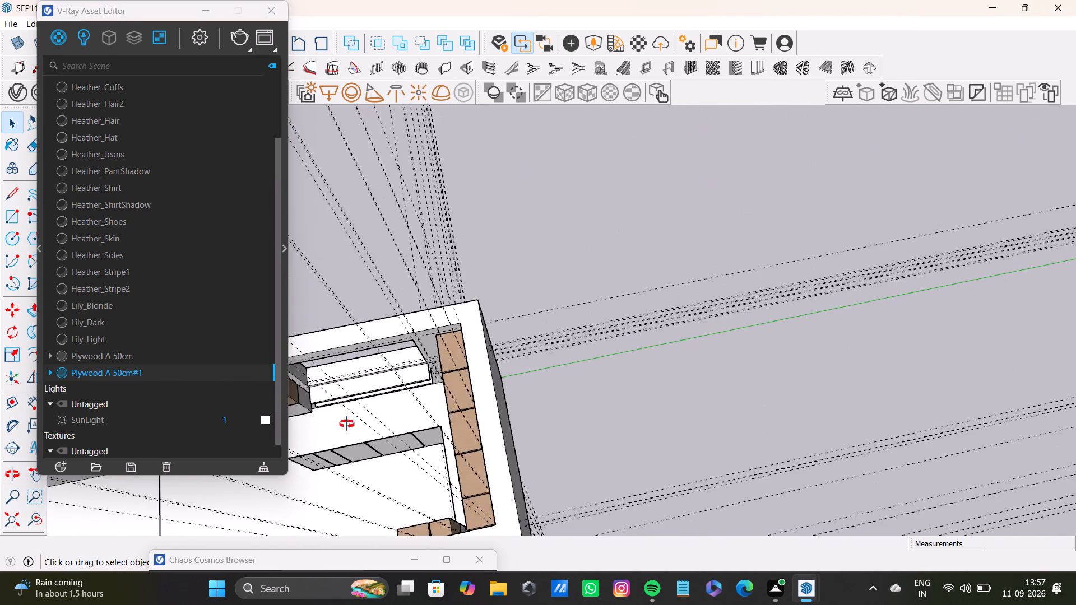
pyautogui.keyDown('shift'); pyautogui.moveTo(345, 425); pyautogui.dragTo(579, 427, button='middle'); pyautogui.keyUp('shift')
pyautogui.scroll(13, 516, 402)
pyautogui.moveTo(577, 415); pyautogui.dragTo(602, 415, button='middle')
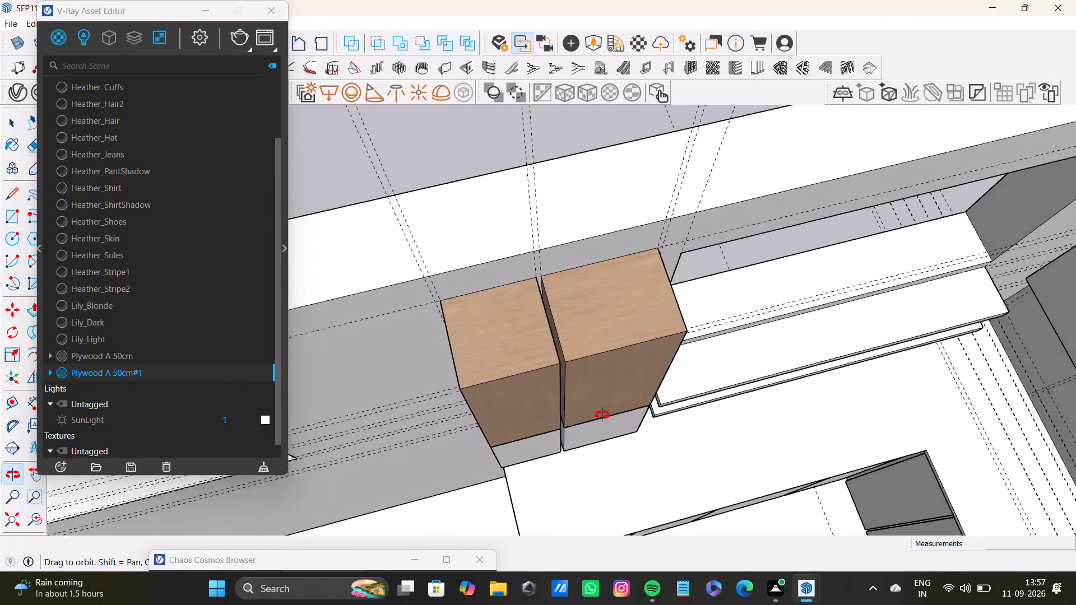
pyautogui.moveTo(602, 415); pyautogui.dragTo(484, 454, button='middle')
pyautogui.scroll(-6, 483, 454)
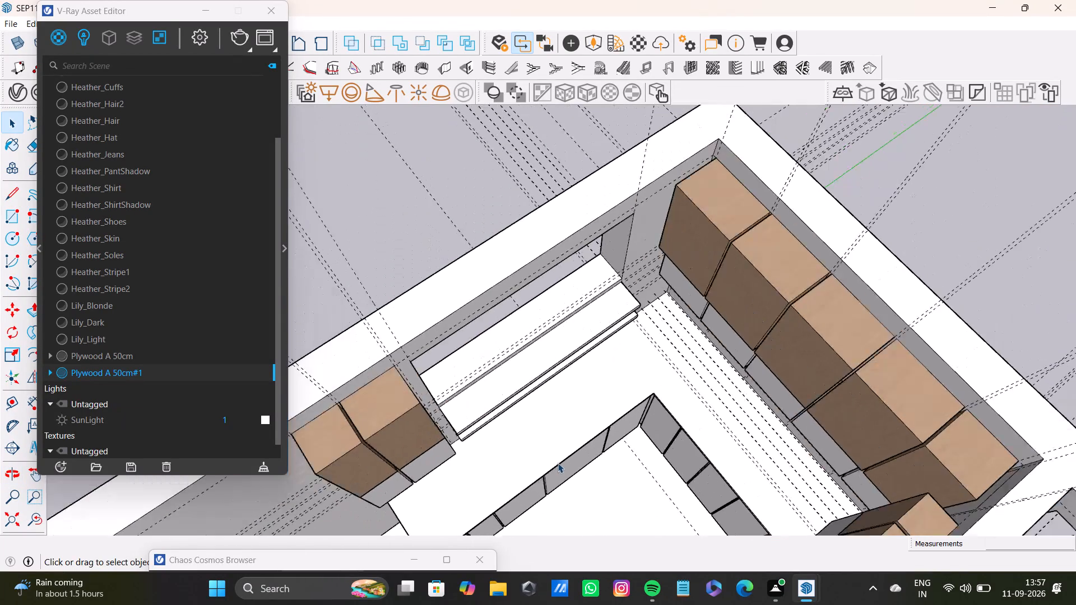
pyautogui.scroll(-1, 558, 463)
pyautogui.moveTo(558, 463); pyautogui.dragTo(674, 441, button='middle')
pyautogui.keyDown('shift'); pyautogui.moveTo(696, 399); pyautogui.dragTo(592, 467, button='middle'); pyautogui.keyUp('shift')
pyautogui.moveTo(591, 467); pyautogui.dragTo(716, 418, button='middle')
pyautogui.scroll(4, 652, 380)
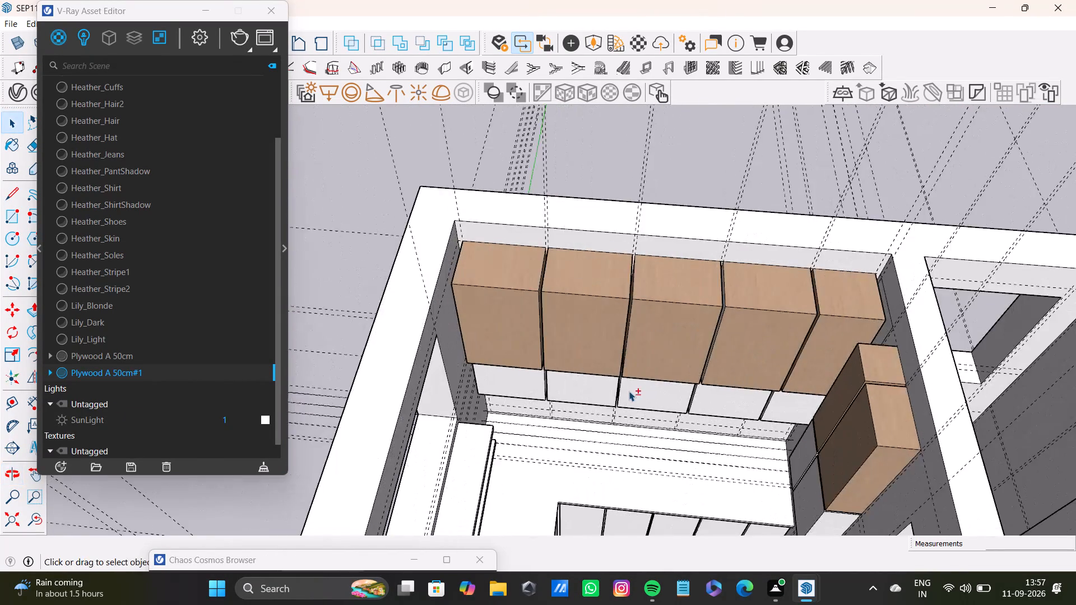
# Select the first white cabinet front below the plywood row, beside the shelves, and clear the V-Ray Asset Editor out of the way.
pyautogui.scroll(2, 629, 391)
pyautogui.keyDown('shift'); pyautogui.moveTo(628, 391); pyautogui.dragTo(637, 513, button='middle'); pyautogui.keyUp('shift')
pyautogui.moveTo(637, 504); pyautogui.dragTo(658, 419, button='middle')
pyautogui.scroll(3, 624, 406)
pyautogui.keyDown('shift'); pyautogui.moveTo(605, 445); pyautogui.dragTo(620, 317, button='middle'); pyautogui.keyUp('shift')
pyautogui.scroll(3, 554, 313)
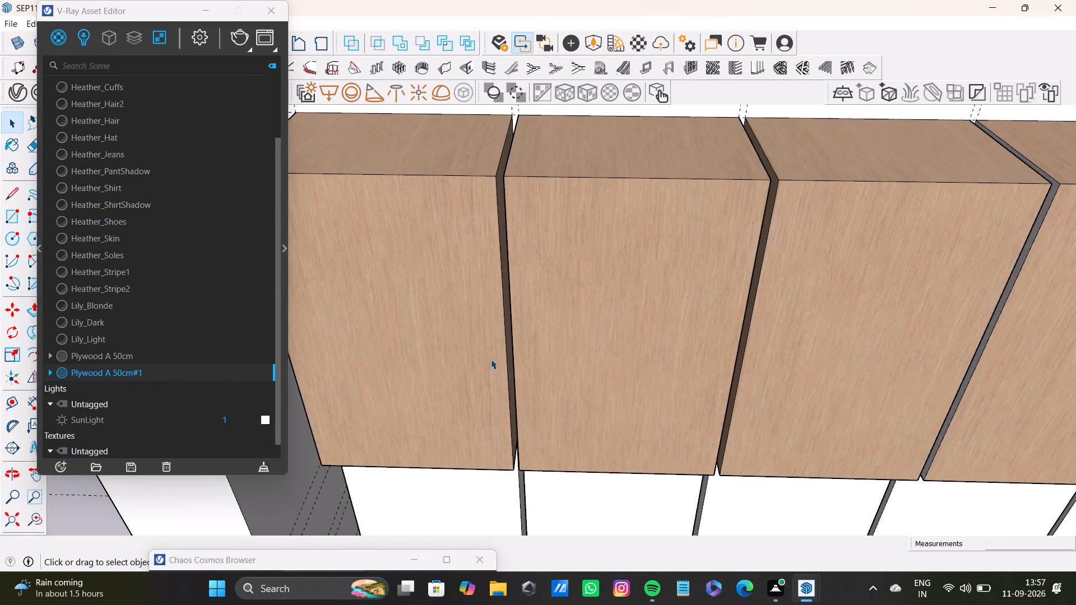
pyautogui.scroll(3, 491, 359)
pyautogui.keyDown('shift'); pyautogui.moveTo(489, 359); pyautogui.dragTo(516, 283, button='middle'); pyautogui.keyUp('shift')
pyautogui.scroll(1, 499, 384)
pyautogui.scroll(-6, 499, 384)
pyautogui.keyDown('shift'); pyautogui.moveTo(503, 413); pyautogui.dragTo(534, 330, button='middle'); pyautogui.keyUp('shift')
pyautogui.scroll(3, 507, 362)
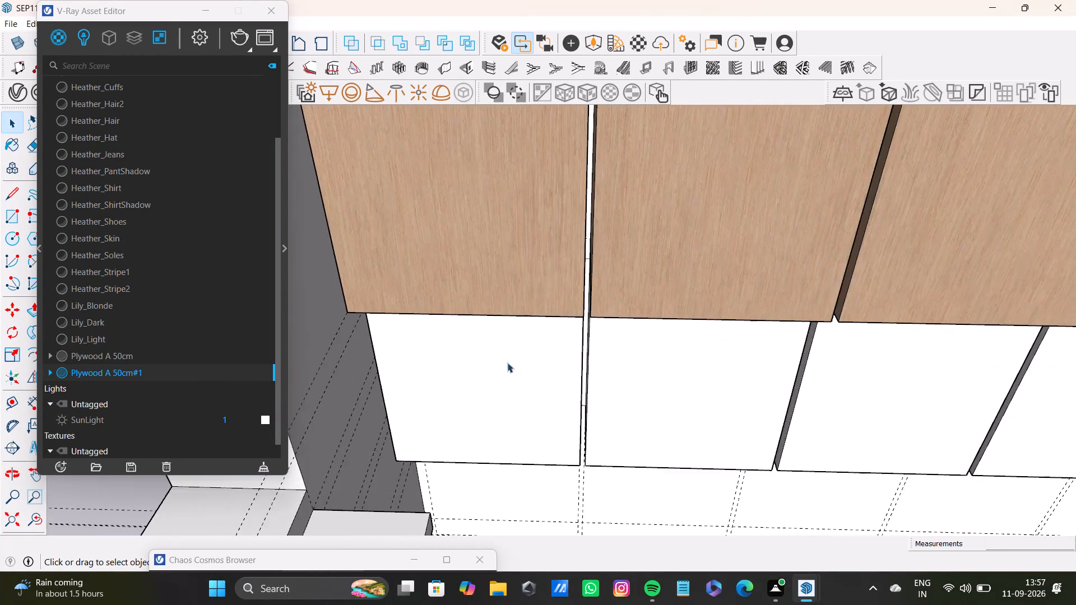
pyautogui.scroll(3, 507, 362)
pyautogui.moveTo(501, 356); pyautogui.dragTo(475, 212, button='middle')
pyautogui.click(491, 336)
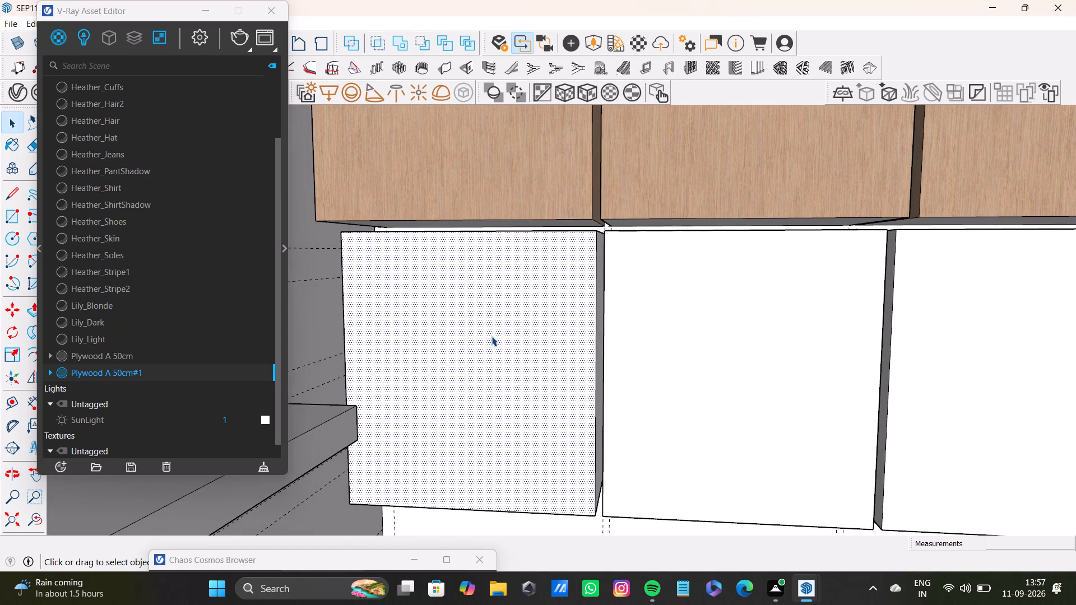
pyautogui.moveTo(111, 11); pyautogui.dragTo(170, 563)
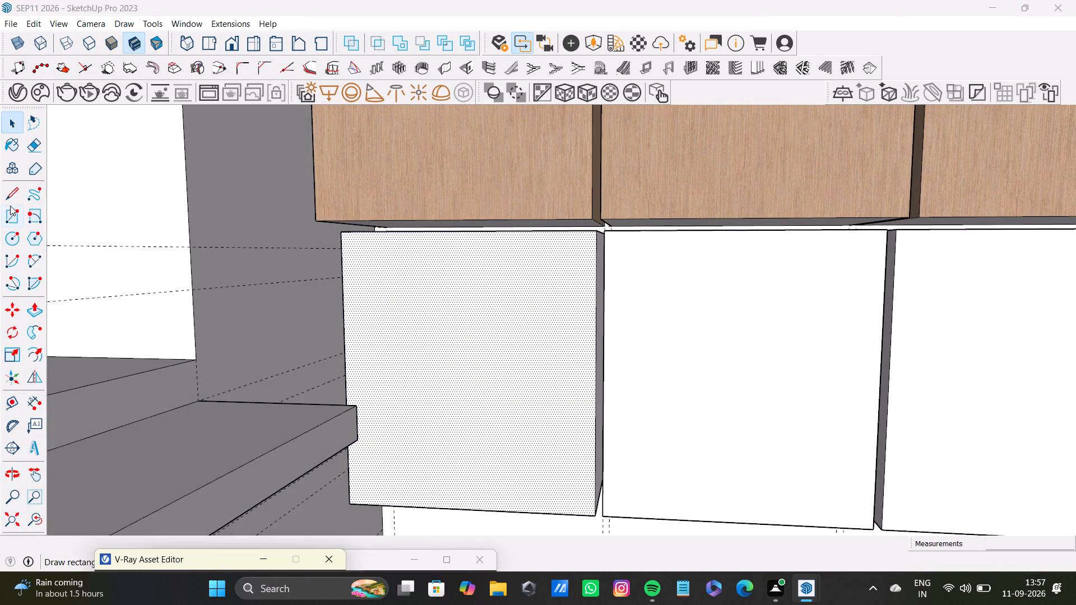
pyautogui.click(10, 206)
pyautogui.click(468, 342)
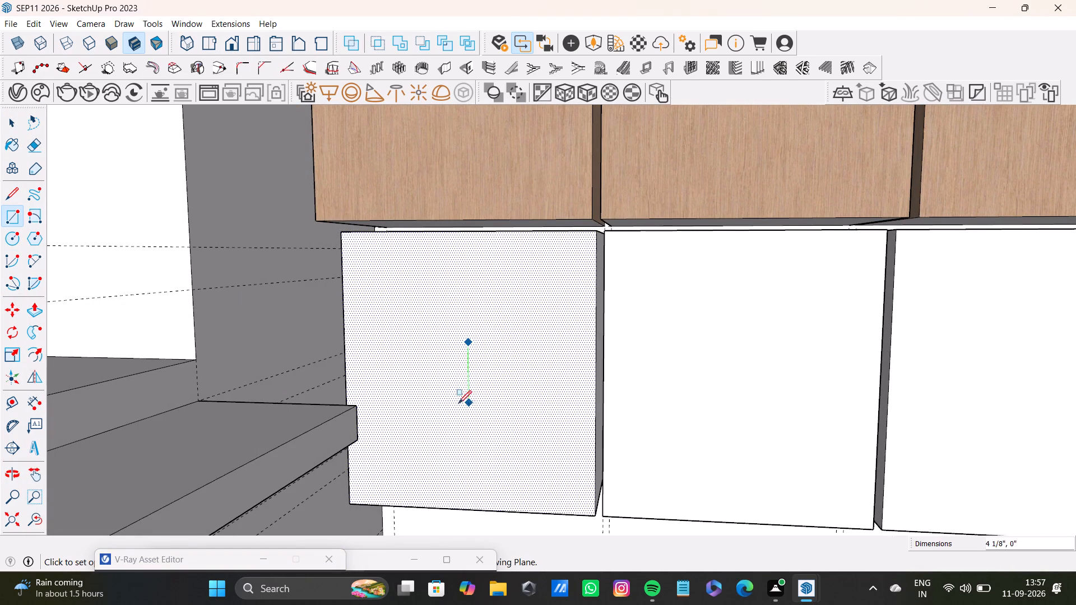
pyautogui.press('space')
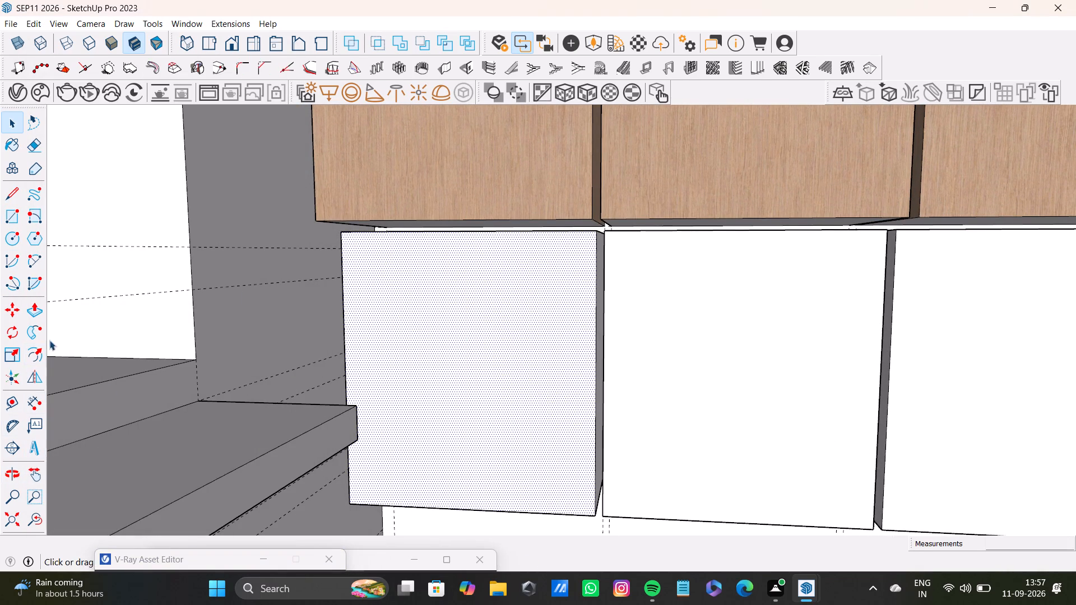
# Offset the outline of the selected first white cabinet front inward by about 1 1/8".
pyautogui.moveTo(34, 355); pyautogui.dragTo(43, 355)
pyautogui.click(443, 381)
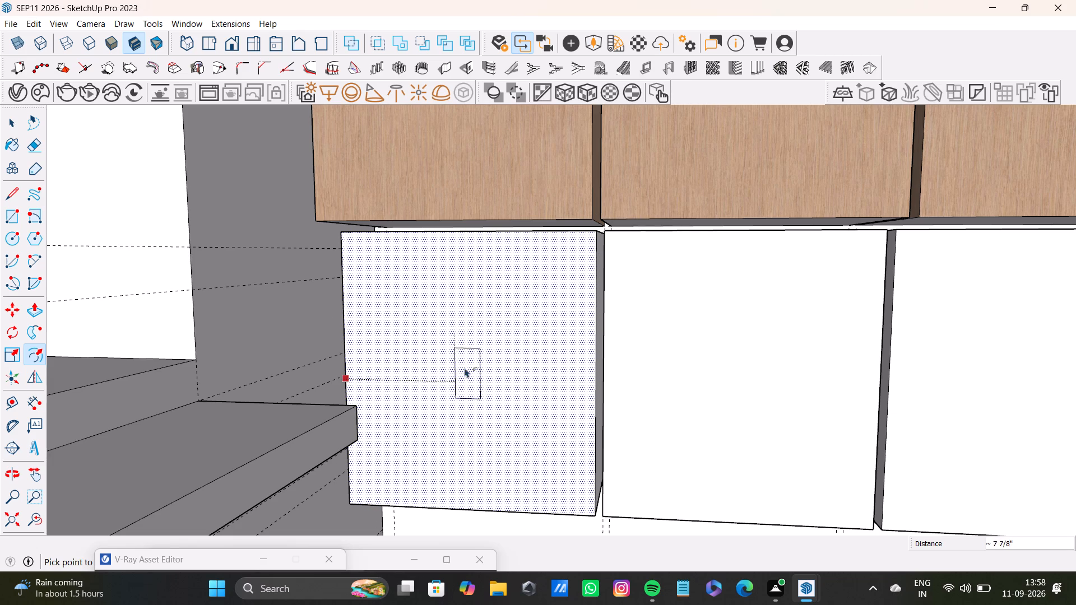
pyautogui.click(362, 394)
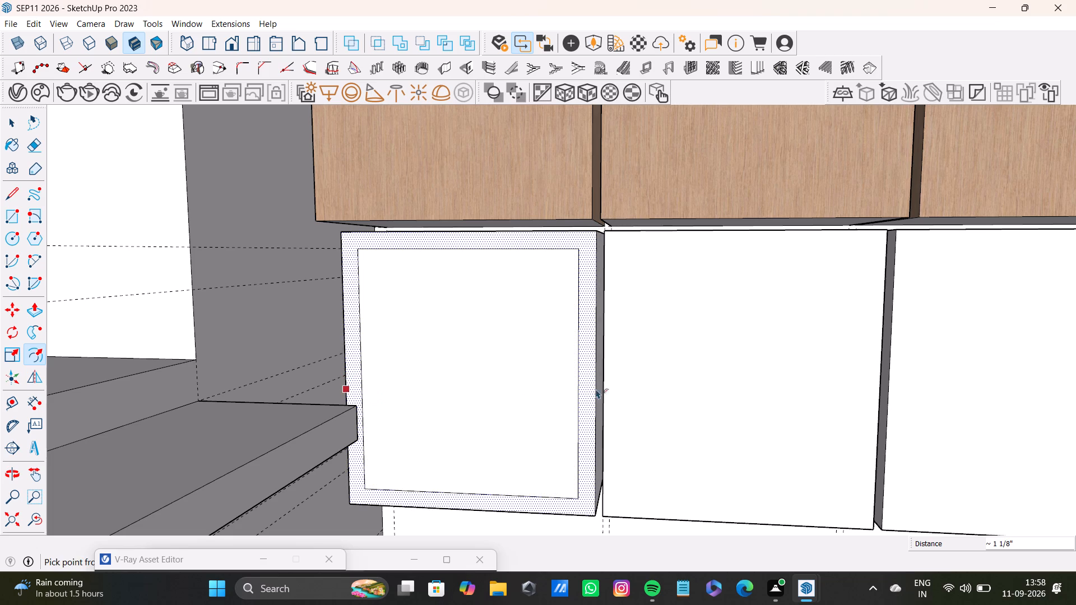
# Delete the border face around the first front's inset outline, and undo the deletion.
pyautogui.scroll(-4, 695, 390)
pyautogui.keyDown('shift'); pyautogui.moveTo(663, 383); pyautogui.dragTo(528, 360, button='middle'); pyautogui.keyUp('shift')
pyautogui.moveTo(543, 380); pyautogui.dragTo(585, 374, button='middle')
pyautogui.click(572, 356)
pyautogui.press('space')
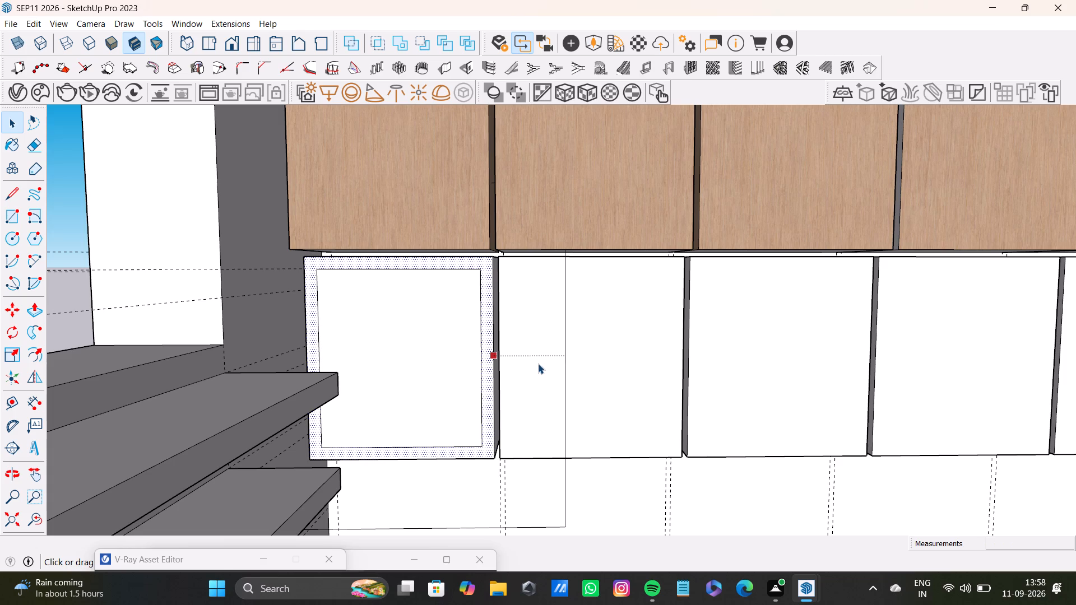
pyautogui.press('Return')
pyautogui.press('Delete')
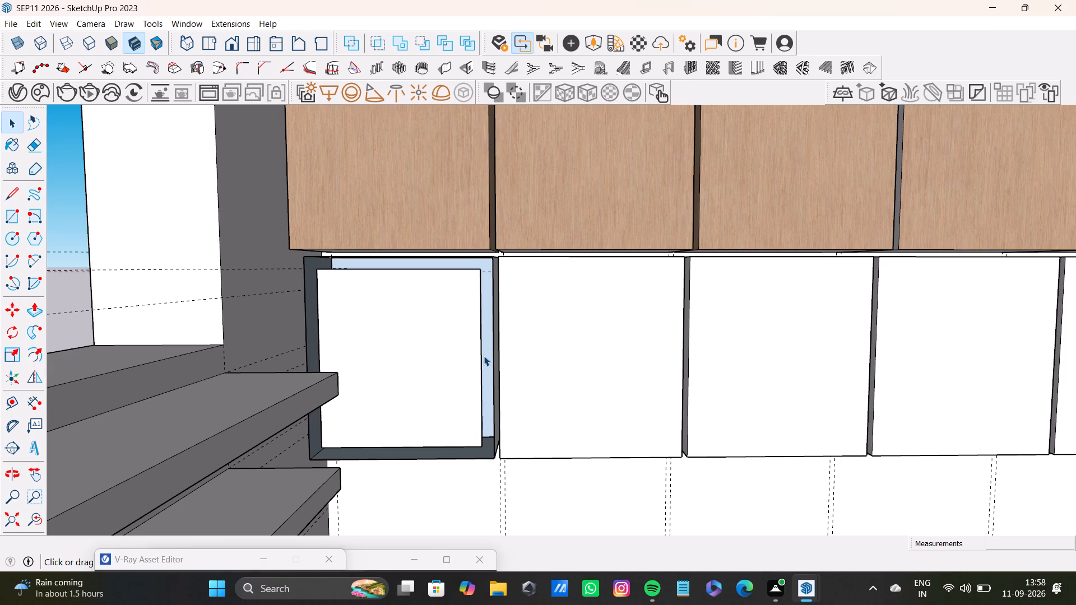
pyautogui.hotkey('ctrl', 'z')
# Offset the outline of the second white cabinet front inward by about 1 3/16".
pyautogui.click(440, 337)
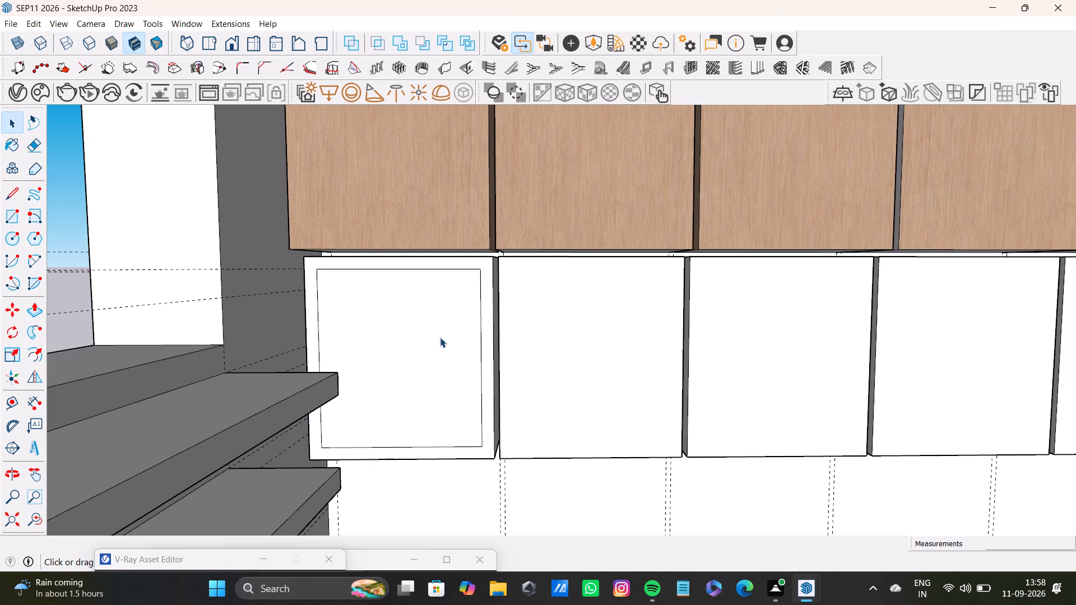
pyautogui.click(595, 337)
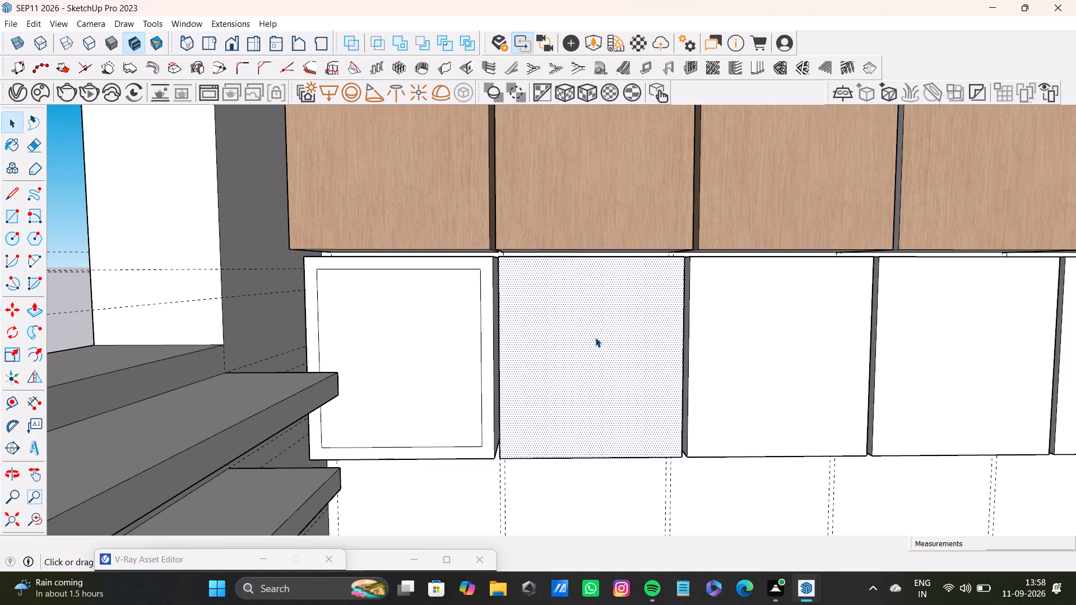
pyautogui.press('f')
pyautogui.click(588, 341)
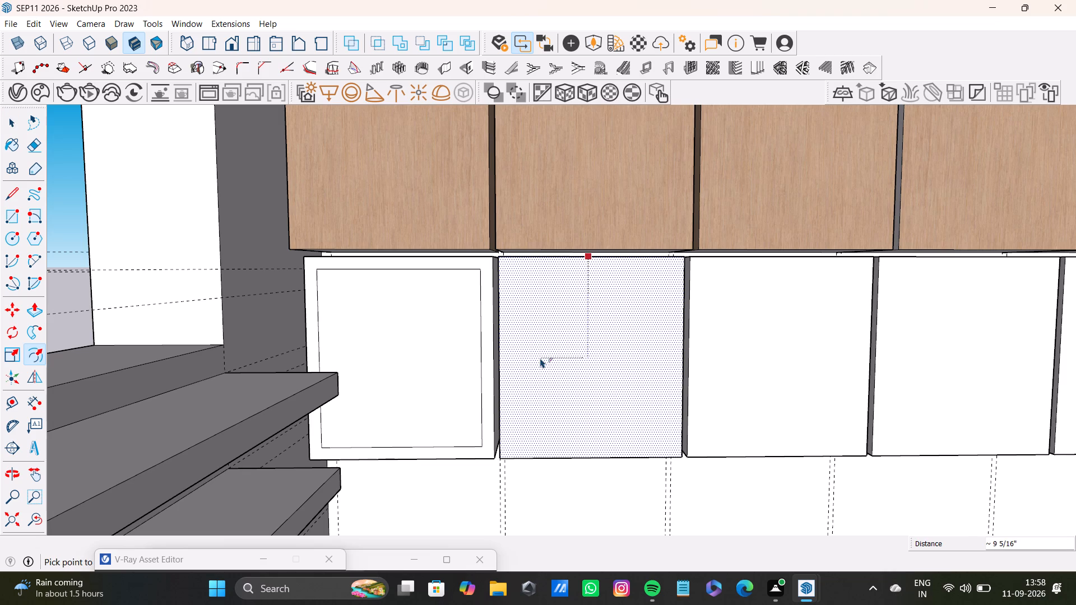
pyautogui.click(514, 269)
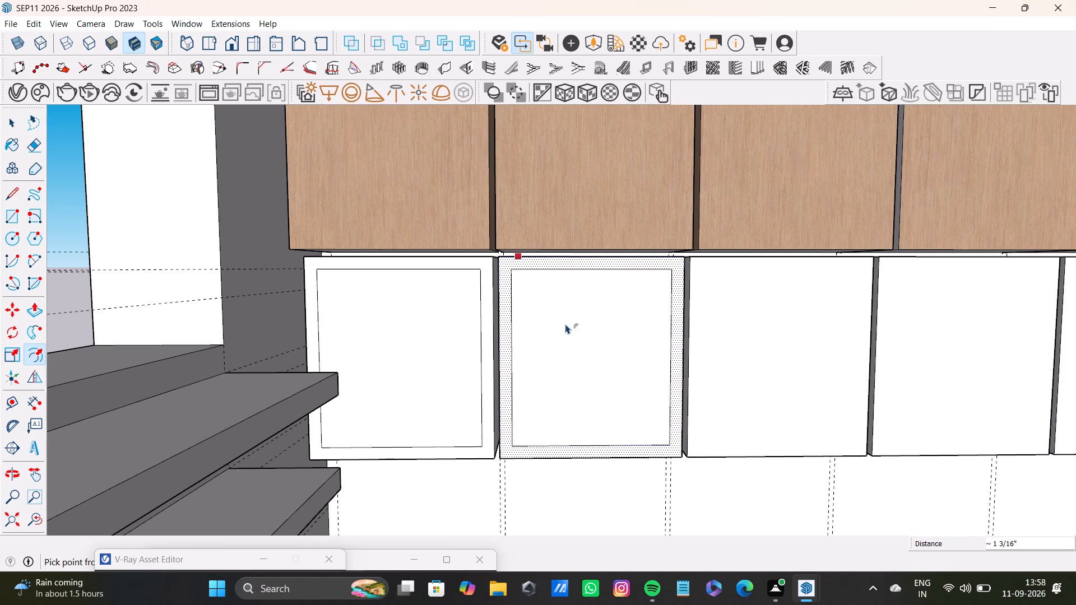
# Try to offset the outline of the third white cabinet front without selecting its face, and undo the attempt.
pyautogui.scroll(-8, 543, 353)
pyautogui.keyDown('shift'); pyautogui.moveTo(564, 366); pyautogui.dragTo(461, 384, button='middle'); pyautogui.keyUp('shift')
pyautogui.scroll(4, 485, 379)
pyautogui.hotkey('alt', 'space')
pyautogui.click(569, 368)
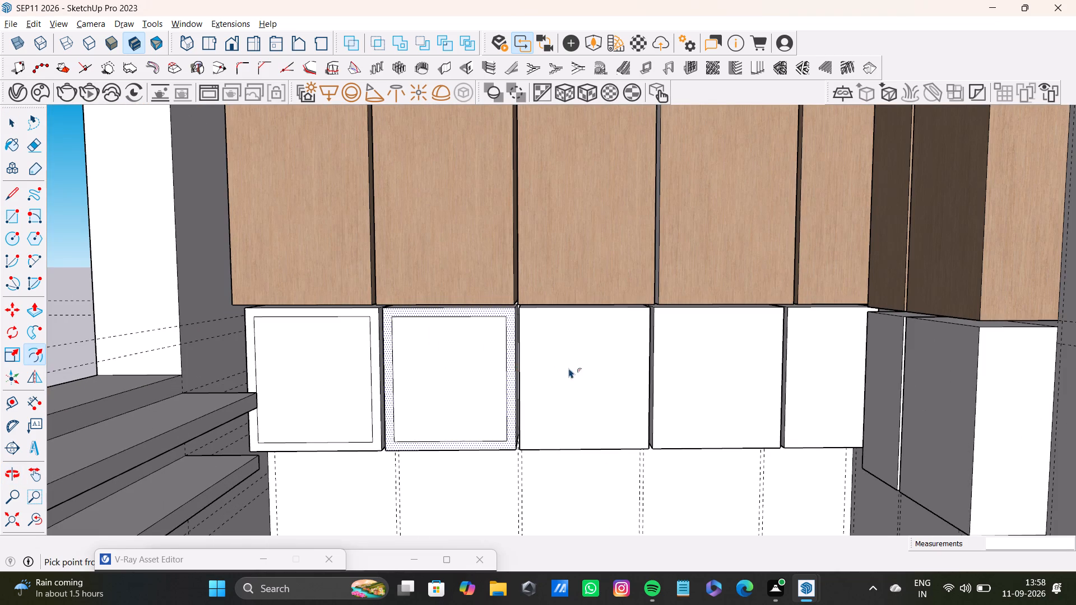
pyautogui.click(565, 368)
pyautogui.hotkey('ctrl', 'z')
# Offset the outline of the third white cabinet front inward by about 1 1/4".
pyautogui.press('space')
pyautogui.click(584, 374)
pyautogui.press('f')
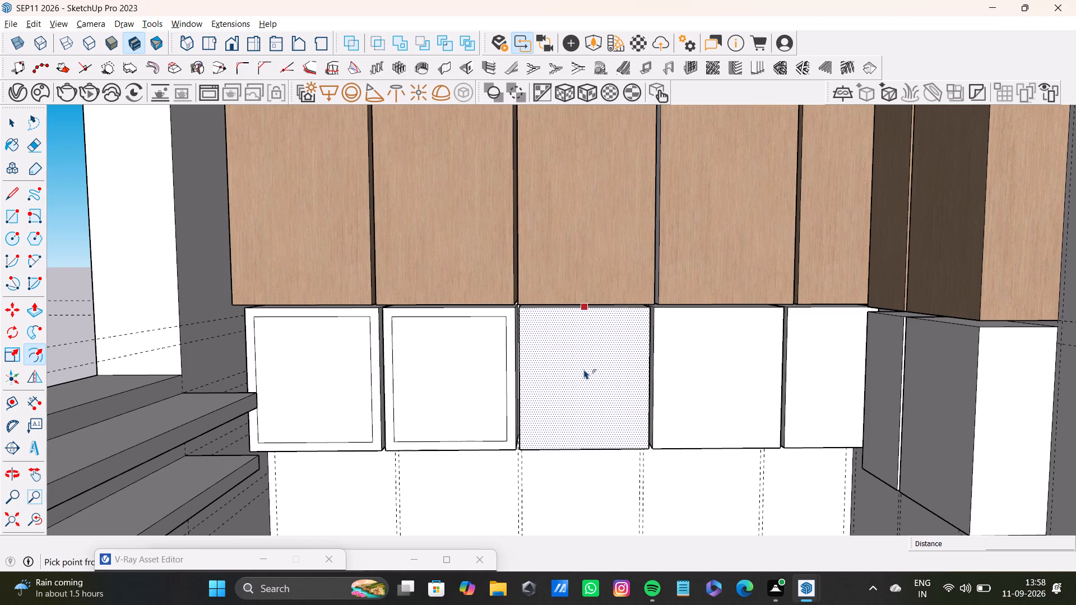
pyautogui.click(582, 368)
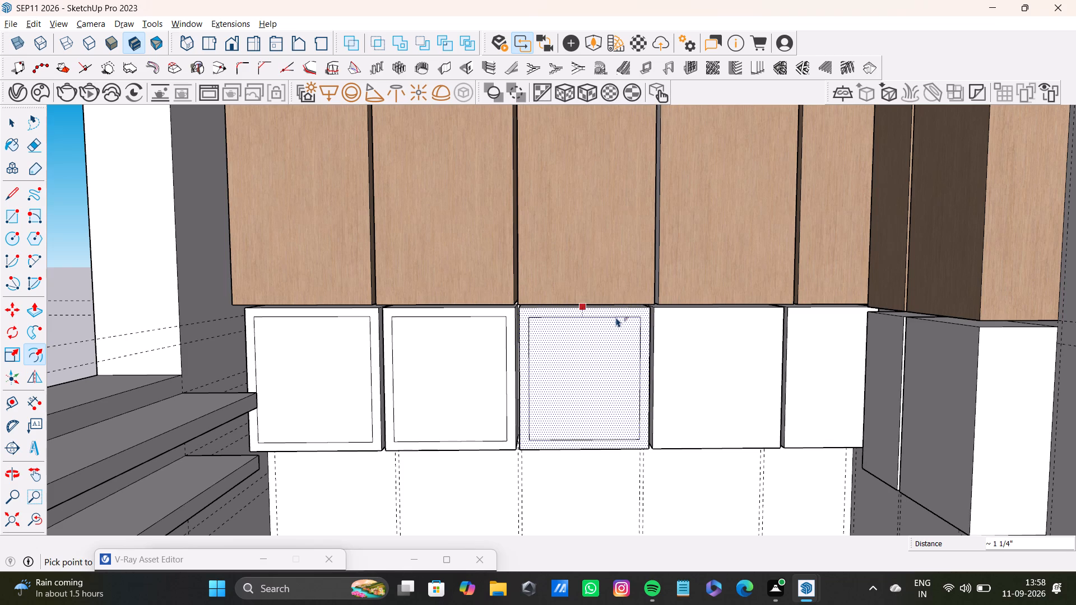
pyautogui.click(619, 315)
# Offset the outline of the fourth white cabinet front inward by about 1 1/4".
pyautogui.press('space')
pyautogui.click(698, 347)
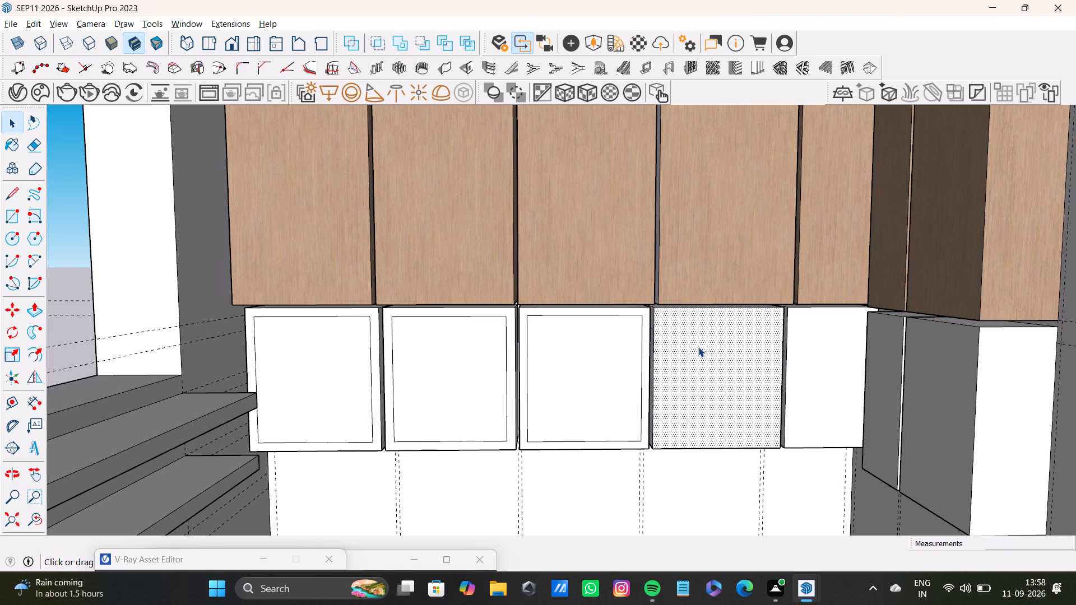
pyautogui.press('f')
pyautogui.click(698, 347)
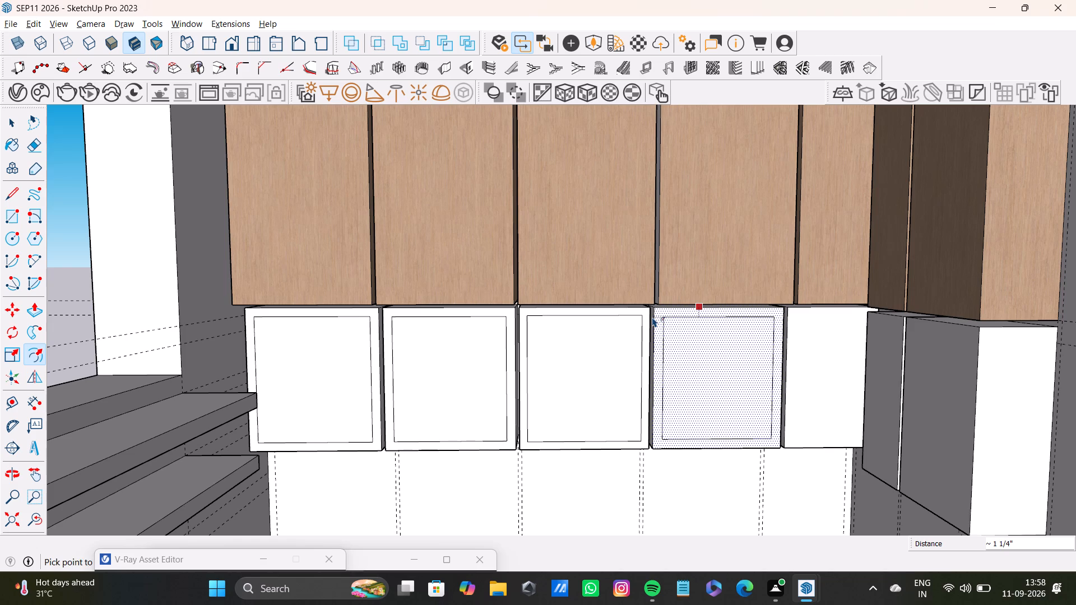
pyautogui.click(652, 317)
# Offset the outline of the fifth, narrower white cabinet front inward by about 1 1/4".
pyautogui.scroll(-4, 740, 478)
pyautogui.keyDown('shift'); pyautogui.moveTo(743, 452); pyautogui.dragTo(652, 454, button='middle'); pyautogui.keyUp('shift')
pyautogui.scroll(8, 667, 439)
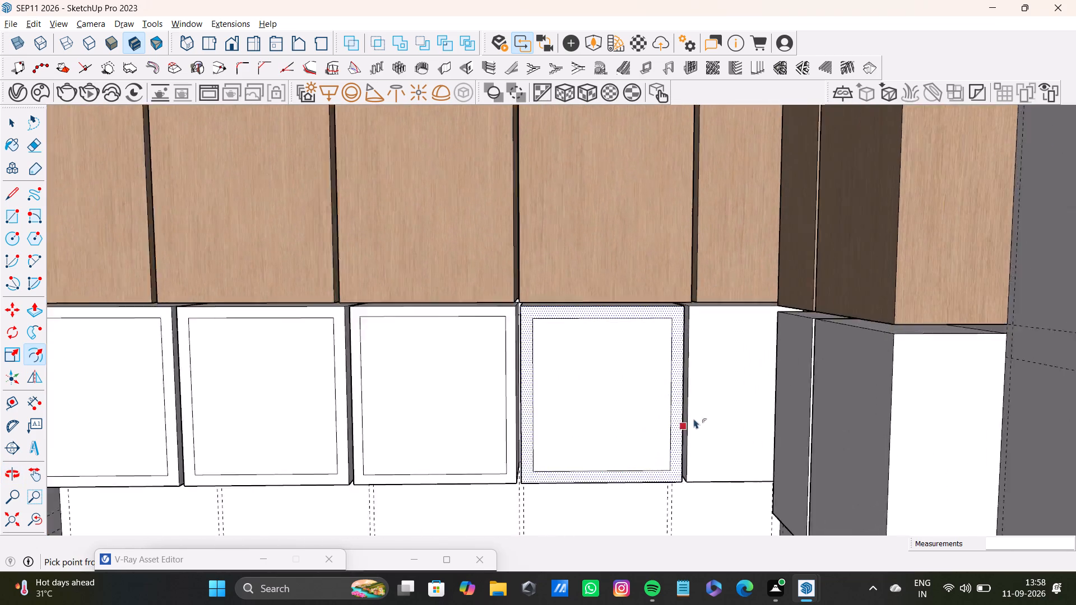
pyautogui.click(740, 393)
pyautogui.press('space')
pyautogui.click(740, 393)
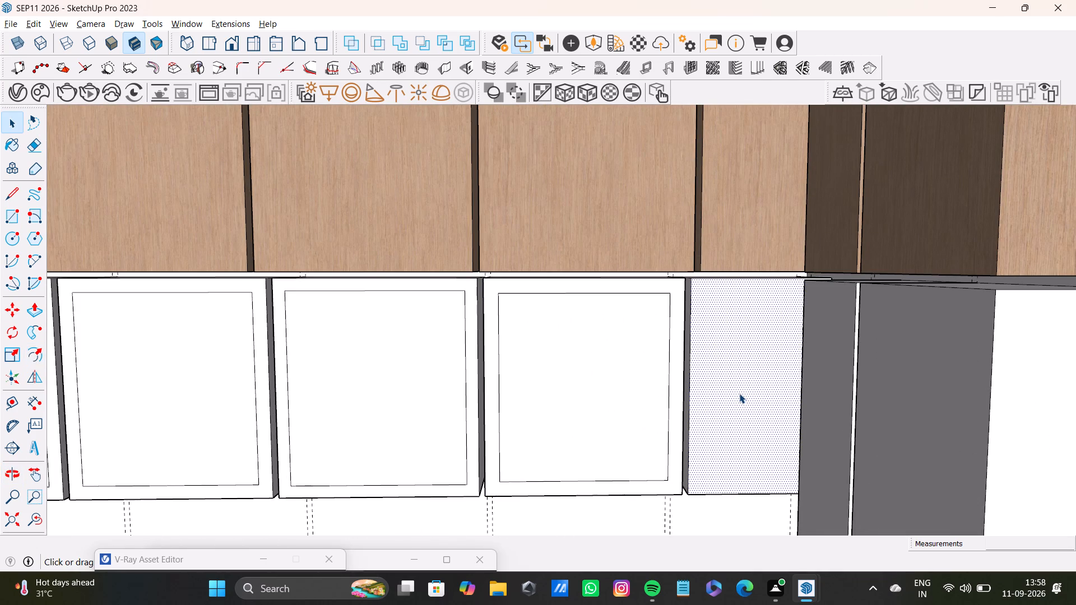
pyautogui.press('f')
pyautogui.click(734, 394)
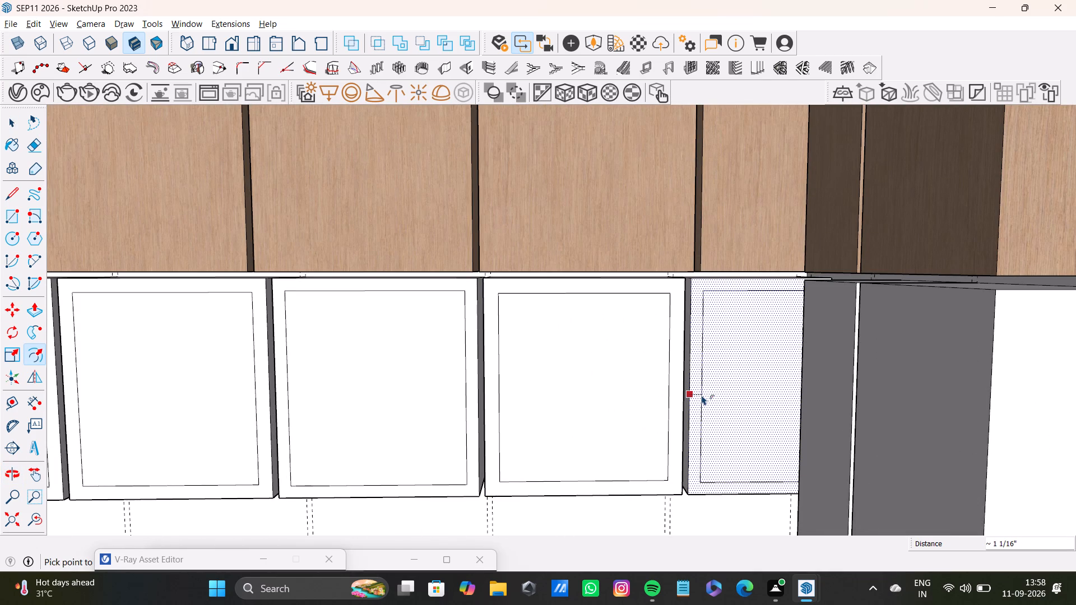
pyautogui.click(704, 397)
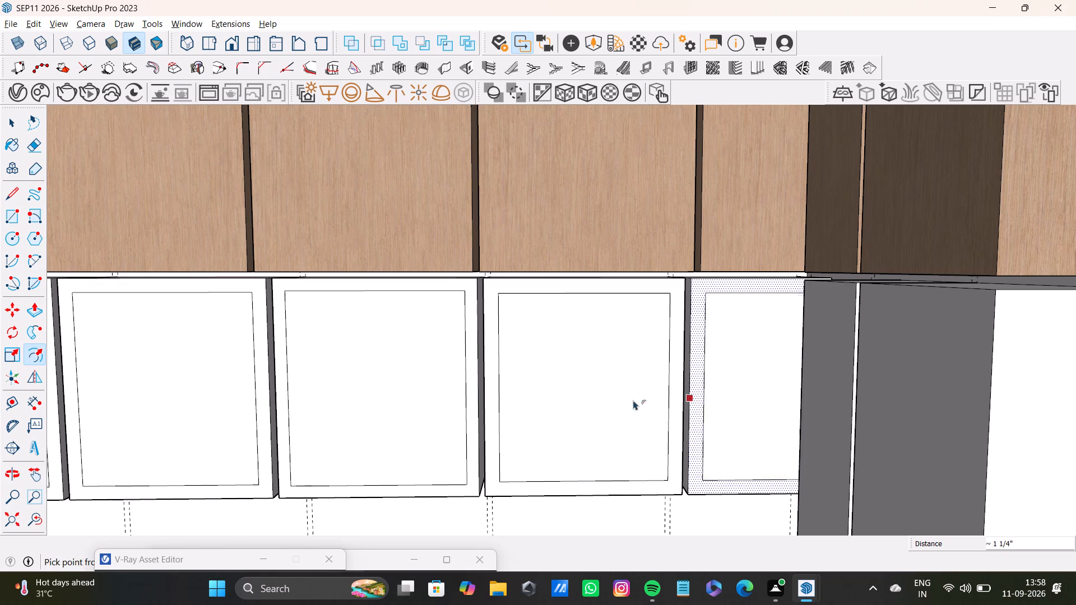
# Select the border, top and exposed side faces of the second and third white cabinet fronts together.
pyautogui.scroll(-5, 511, 420)
pyautogui.moveTo(515, 419); pyautogui.dragTo(493, 420, button='middle')
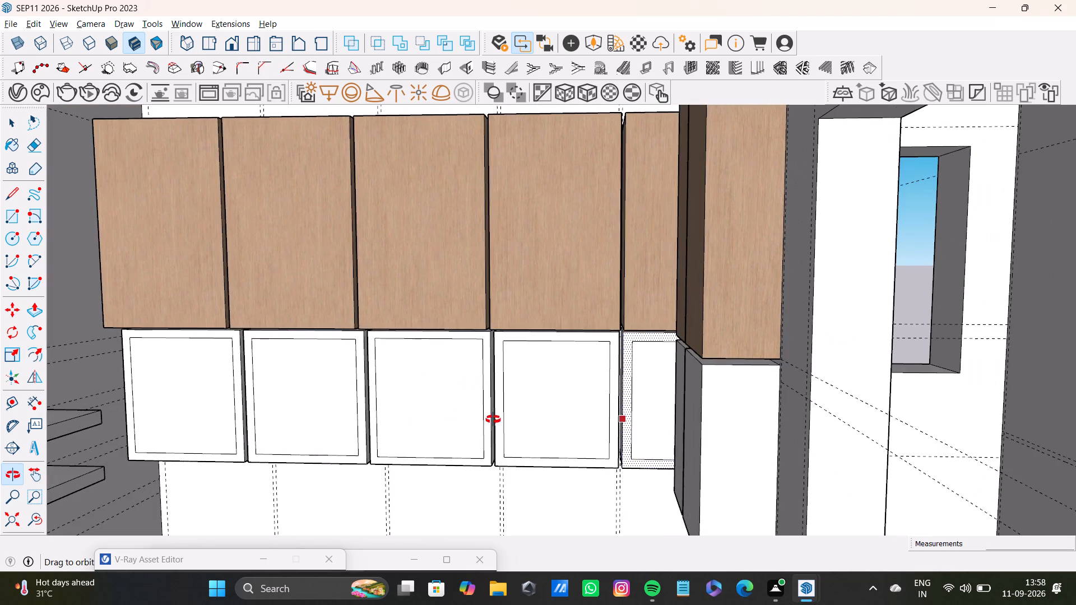
pyautogui.moveTo(493, 420); pyautogui.dragTo(586, 412, button='middle')
pyautogui.scroll(12, 405, 343)
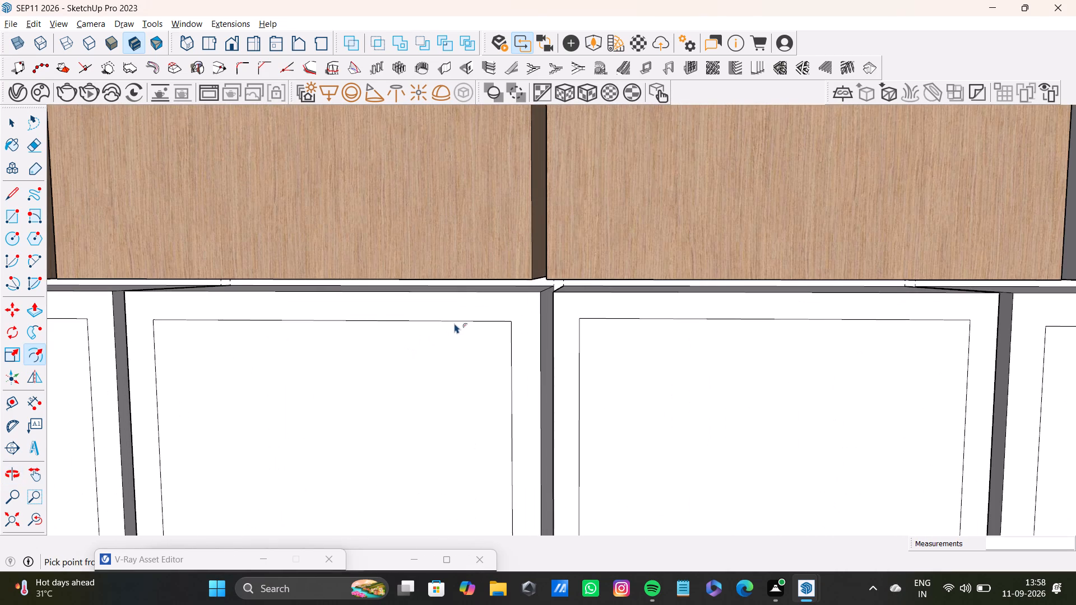
pyautogui.press('space')
pyautogui.click(520, 307)
pyautogui.keyDown('shift'); pyautogui.click(545, 306); pyautogui.keyUp('shift')
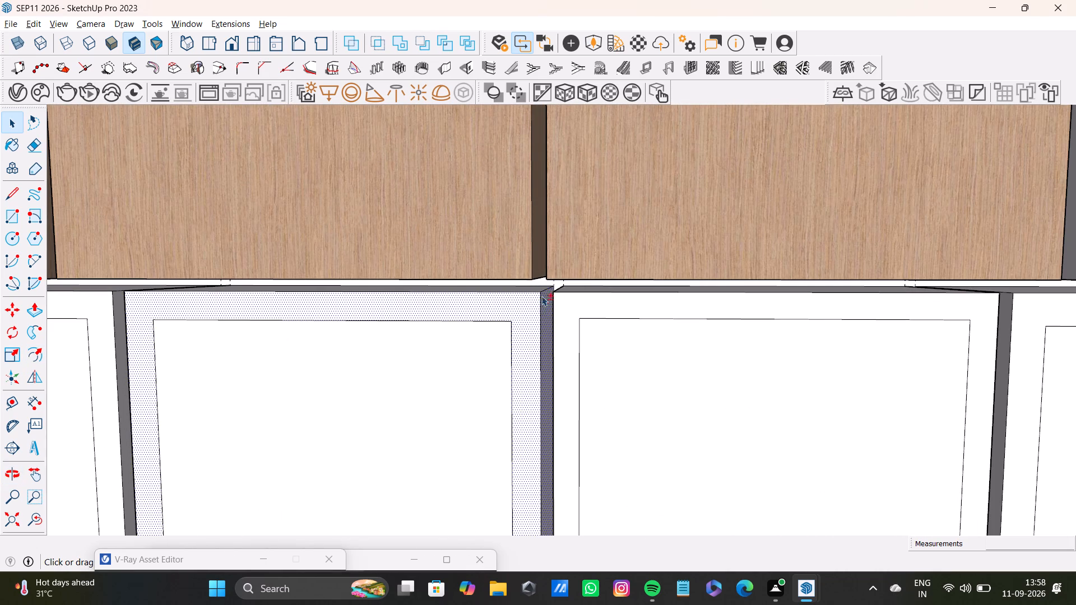
pyautogui.keyDown('shift'); pyautogui.scroll(7, 466, 138); pyautogui.keyUp('shift')
pyautogui.keyDown('shift'); pyautogui.moveTo(523, 365); pyautogui.dragTo(442, 332, button='middle'); pyautogui.keyUp('shift')
pyautogui.keyDown('shift'); pyautogui.scroll(3, 490, 323); pyautogui.keyUp('shift')
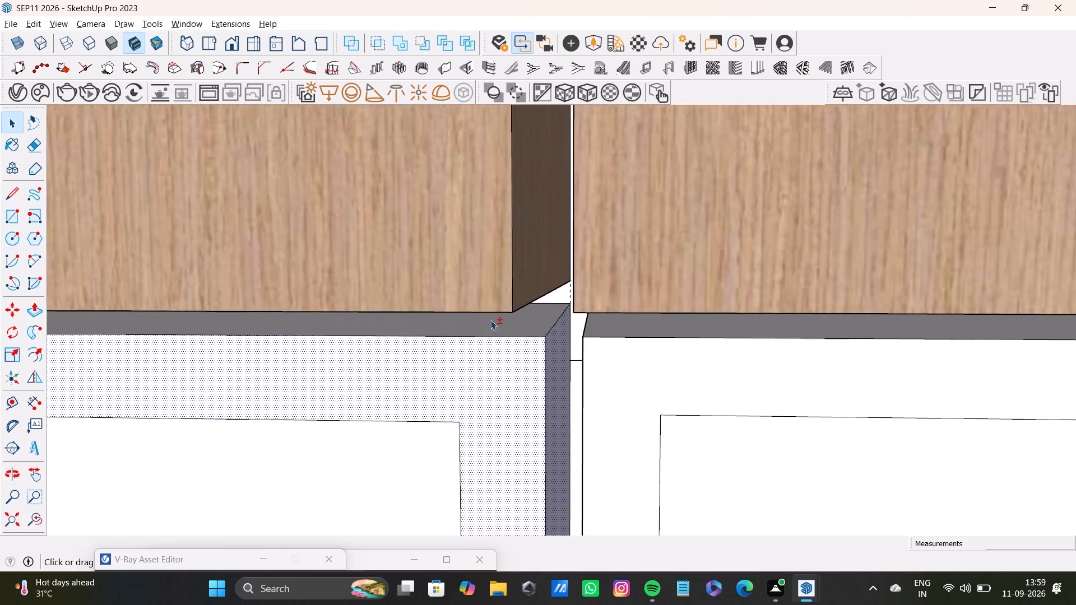
pyautogui.keyDown('shift'); pyautogui.scroll(5, 490, 320); pyautogui.keyUp('shift')
pyautogui.keyDown('shift'); pyautogui.click(542, 342); pyautogui.keyUp('shift')
pyautogui.keyDown('shift'); pyautogui.click(698, 323); pyautogui.keyUp('shift')
pyautogui.keyDown('shift'); pyautogui.click(666, 380); pyautogui.keyUp('shift')
pyautogui.keyDown('shift'); pyautogui.click(708, 389); pyautogui.keyUp('shift')
# Add the first white cabinet front's border face and the side face in the gap beside it to the selection.
pyautogui.keyDown('shift'); pyautogui.scroll(-3, 708, 389); pyautogui.keyUp('shift')
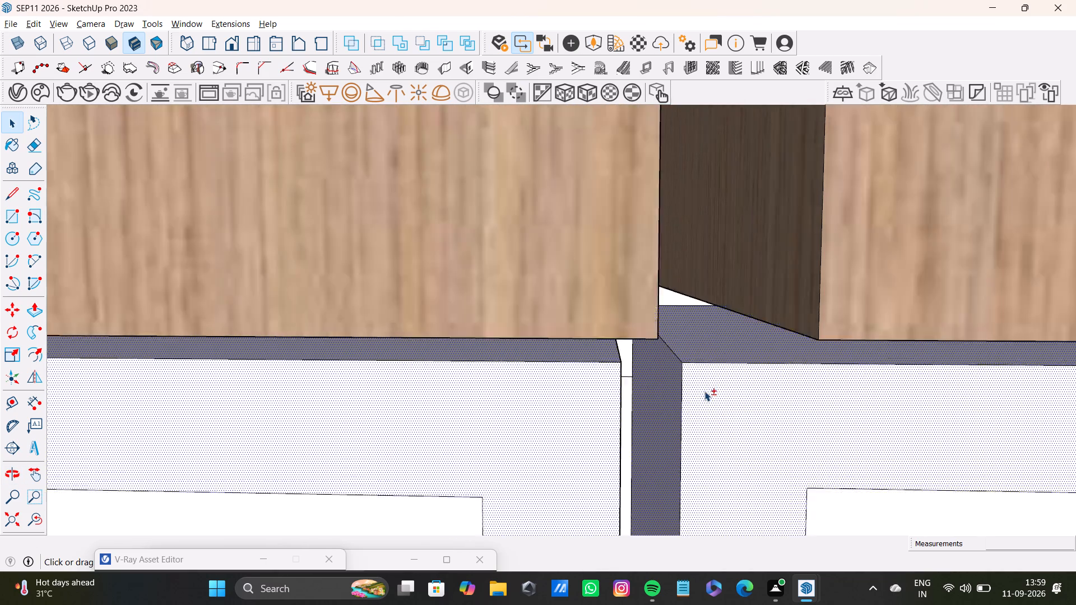
pyautogui.keyDown('shift'); pyautogui.scroll(-6, 704, 391); pyautogui.keyUp('shift')
pyautogui.keyDown('shift'); pyautogui.scroll(1, 698, 412); pyautogui.keyUp('shift')
pyautogui.keyDown('shift'); pyautogui.scroll(-5, 698, 420); pyautogui.keyUp('shift')
pyautogui.keyDown('shift'); pyautogui.moveTo(698, 436); pyautogui.dragTo(646, 294, button='middle'); pyautogui.keyUp('shift')
pyautogui.keyDown('shift'); pyautogui.scroll(-9, 604, 329); pyautogui.keyUp('shift')
pyautogui.keyDown('shift'); pyautogui.moveTo(571, 366); pyautogui.dragTo(674, 333, button='middle'); pyautogui.keyUp('shift')
pyautogui.keyDown('shift'); pyautogui.scroll(4, 473, 360); pyautogui.keyUp('shift')
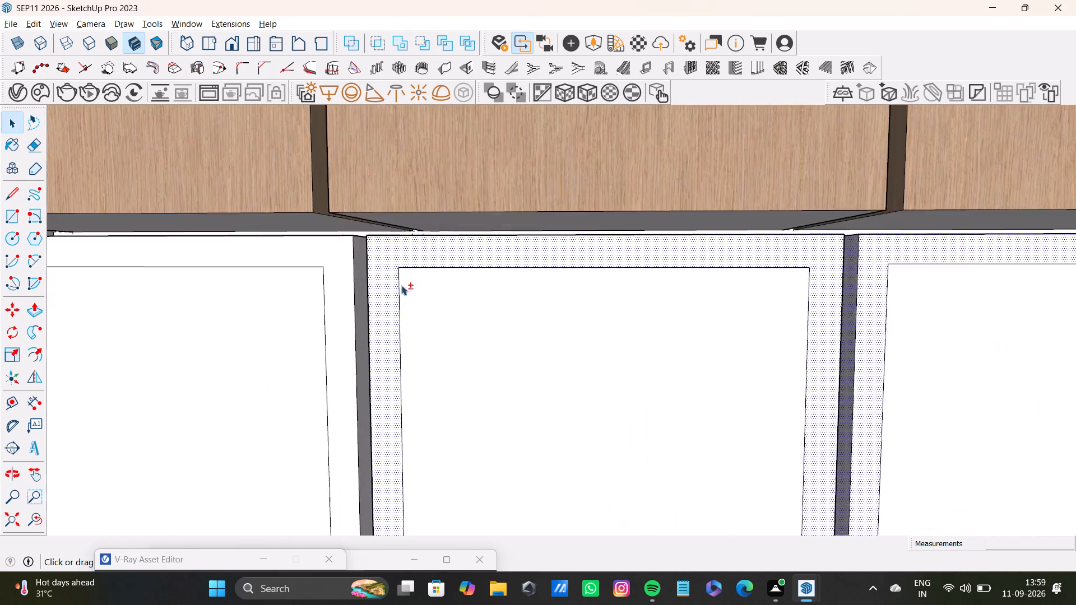
pyautogui.keyDown('shift'); pyautogui.scroll(3, 401, 285); pyautogui.keyUp('shift')
pyautogui.keyDown('shift'); pyautogui.click(326, 253); pyautogui.keyUp('shift')
pyautogui.keyDown('shift'); pyautogui.click(342, 252); pyautogui.keyUp('shift')
pyautogui.keyDown('shift'); pyautogui.click(356, 257); pyautogui.keyUp('shift')
pyautogui.keyDown('shift'); pyautogui.click(341, 268); pyautogui.keyUp('shift')
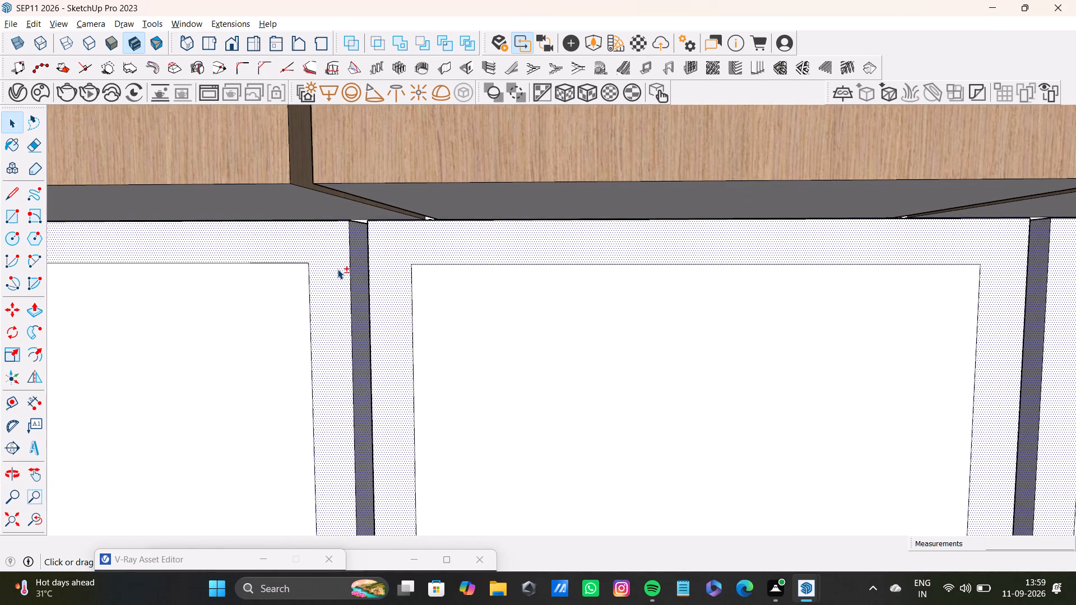
# Add the remaining top and side faces around the first and second white cabinet fronts to the selection.
pyautogui.keyDown('shift'); pyautogui.scroll(-4, 337, 269); pyautogui.keyUp('shift')
pyautogui.keyDown('shift'); pyautogui.moveTo(337, 269); pyautogui.dragTo(600, 346, button='middle'); pyautogui.keyUp('shift')
pyautogui.keyDown('shift'); pyautogui.scroll(4, 546, 328); pyautogui.keyUp('shift')
pyautogui.moveTo(558, 324); pyautogui.dragTo(567, 317, button='middle')
pyautogui.scroll(7, 623, 299)
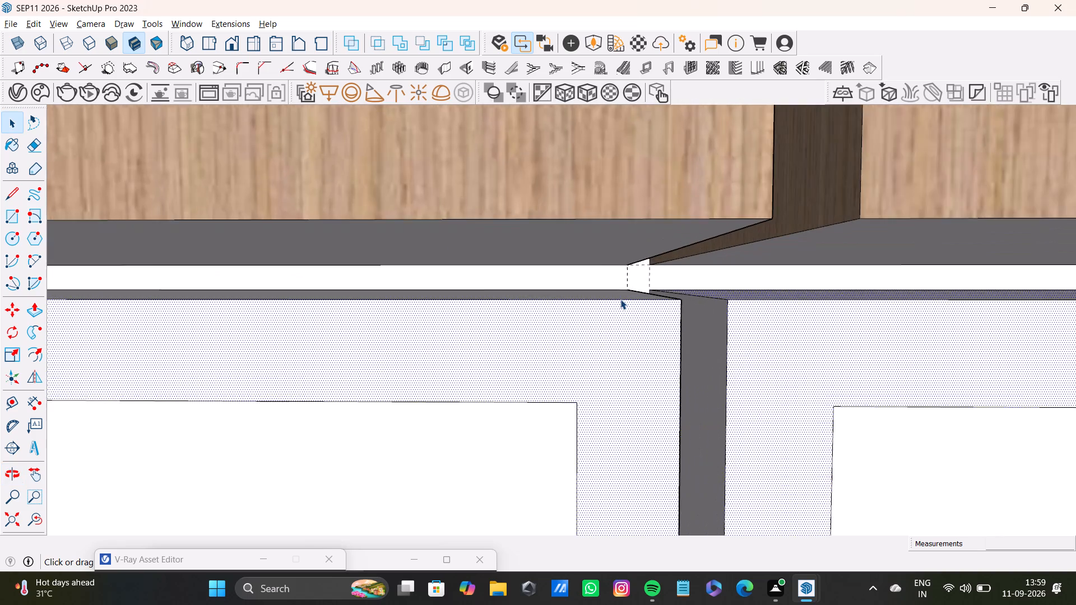
pyautogui.scroll(5, 620, 299)
pyautogui.keyDown('shift'); pyautogui.click(622, 296); pyautogui.keyUp('shift')
pyautogui.keyDown('shift'); pyautogui.scroll(-8, 618, 296); pyautogui.keyUp('shift')
pyautogui.keyDown('shift'); pyautogui.scroll(4, 685, 313); pyautogui.keyUp('shift')
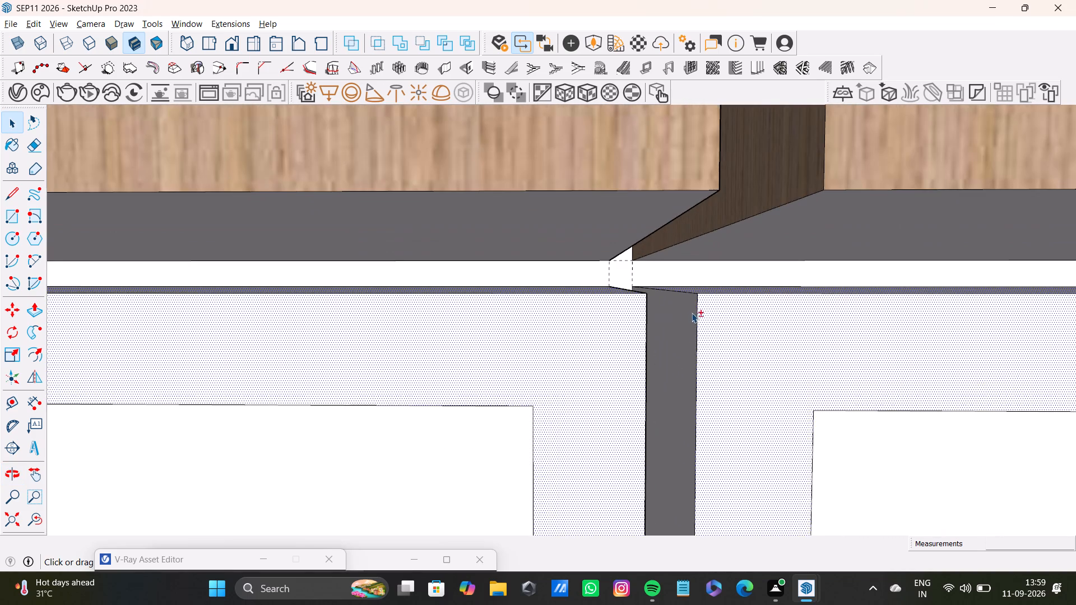
pyautogui.keyDown('shift'); pyautogui.click(691, 315); pyautogui.keyUp('shift')
pyautogui.keyDown('shift'); pyautogui.scroll(-19, 682, 325); pyautogui.keyUp('shift')
pyautogui.keyDown('shift'); pyautogui.scroll(8, 300, 378); pyautogui.keyUp('shift')
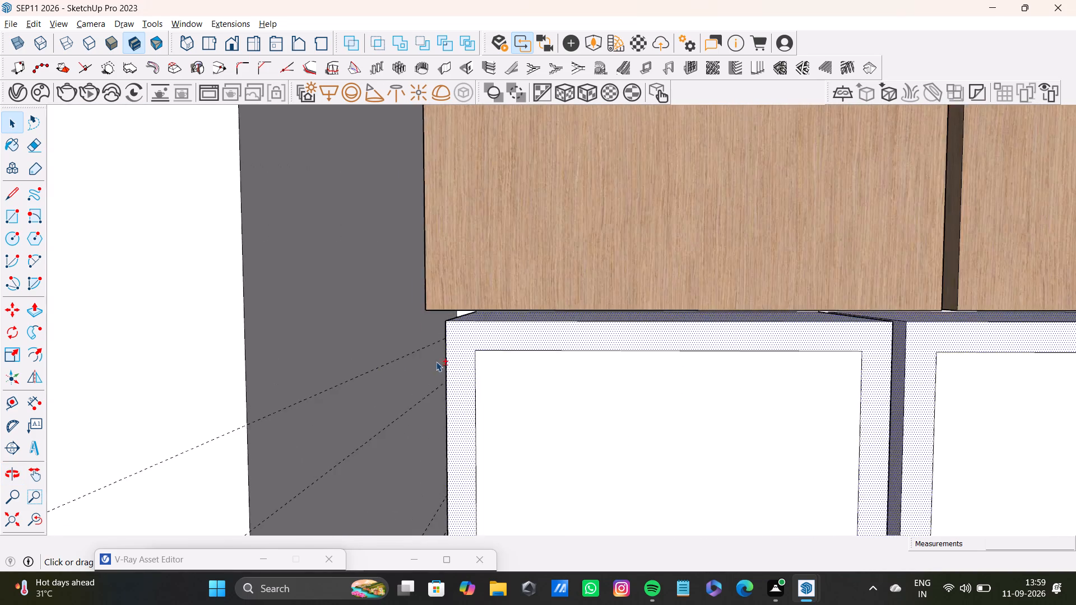
pyautogui.keyDown('shift'); pyautogui.scroll(10, 436, 361); pyautogui.keyUp('shift')
pyautogui.moveTo(438, 359); pyautogui.dragTo(467, 387, button='middle')
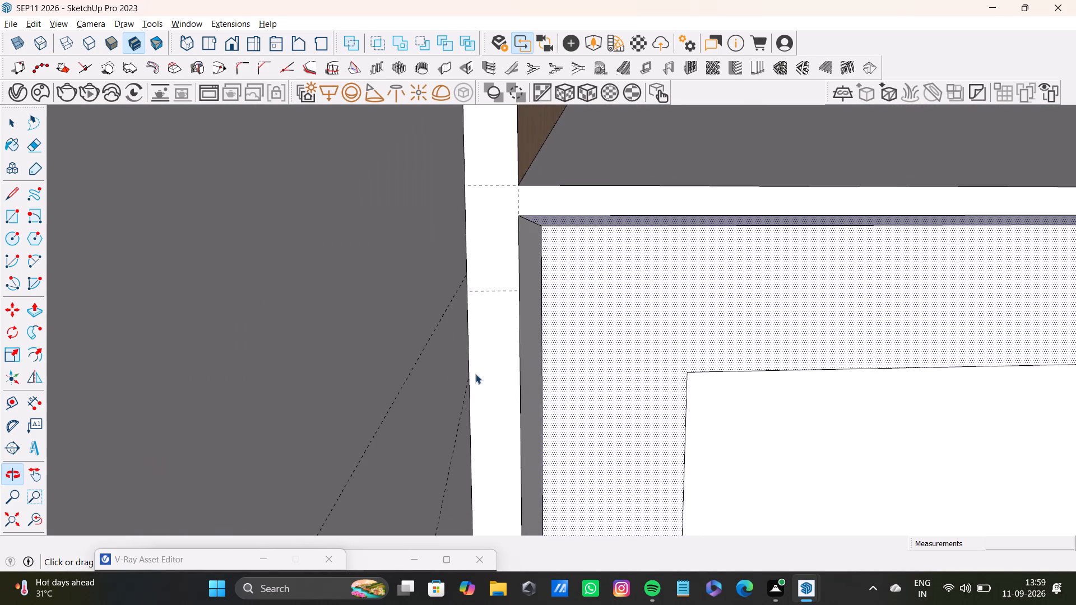
pyautogui.keyDown('shift'); pyautogui.click(539, 277); pyautogui.keyUp('shift')
# Add the fourth white cabinet front's border and top faces and the side faces in the gap before it to the selection.
pyautogui.keyDown('shift'); pyautogui.scroll(-20, 523, 310); pyautogui.keyUp('shift')
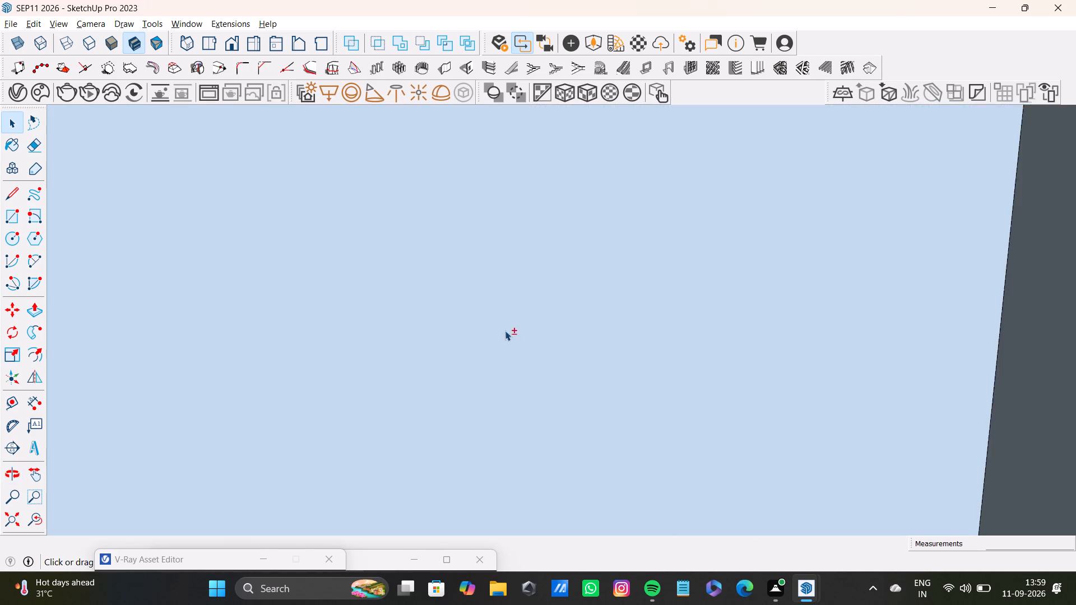
pyautogui.keyDown('shift'); pyautogui.scroll(-3, 505, 331); pyautogui.keyUp('shift')
pyautogui.keyDown('shift'); pyautogui.click(30, 513); pyautogui.keyUp('shift')
pyautogui.keyDown('shift'); pyautogui.click(6, 529); pyautogui.keyUp('shift')
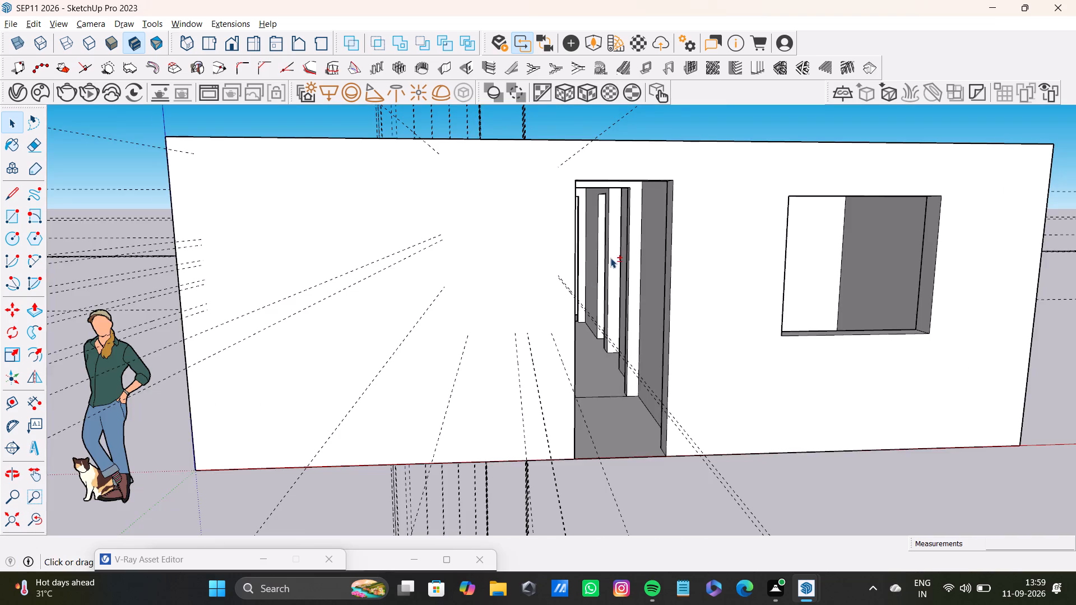
pyautogui.keyDown('shift'); pyautogui.moveTo(610, 258); pyautogui.dragTo(518, 492, button='middle'); pyautogui.keyUp('shift')
pyautogui.moveTo(467, 417); pyautogui.dragTo(497, 543, button='middle')
pyautogui.scroll(15, 385, 396)
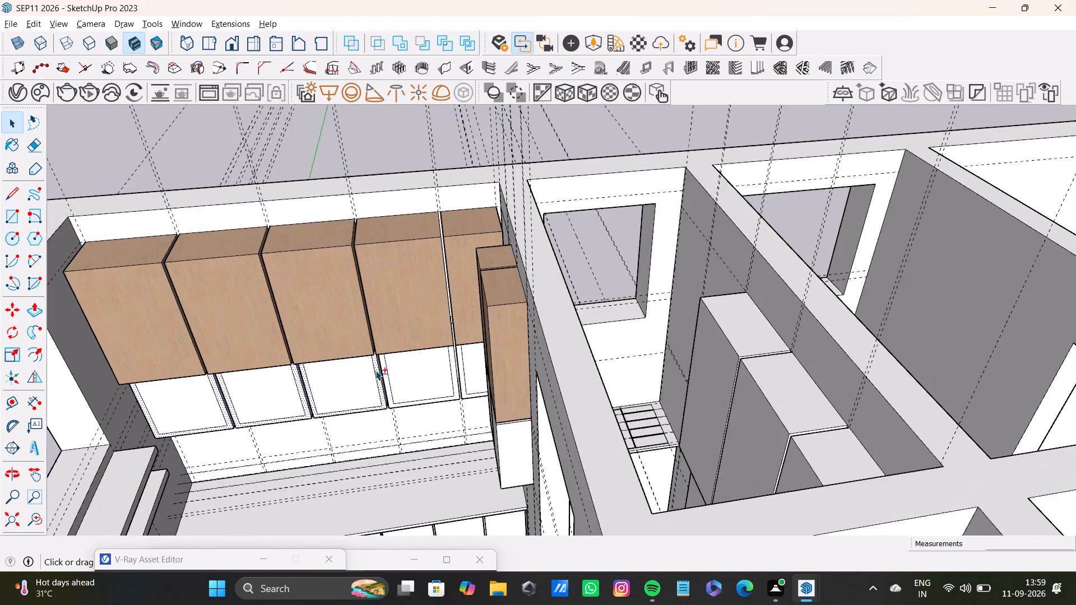
pyautogui.keyDown('shift'); pyautogui.moveTo(353, 358); pyautogui.dragTo(466, 372, button='middle'); pyautogui.keyUp('shift')
pyautogui.scroll(5, 445, 399)
pyautogui.moveTo(440, 404); pyautogui.dragTo(420, 283, button='middle')
pyautogui.scroll(7, 483, 275)
pyautogui.moveTo(513, 322); pyautogui.dragTo(492, 297, button='middle')
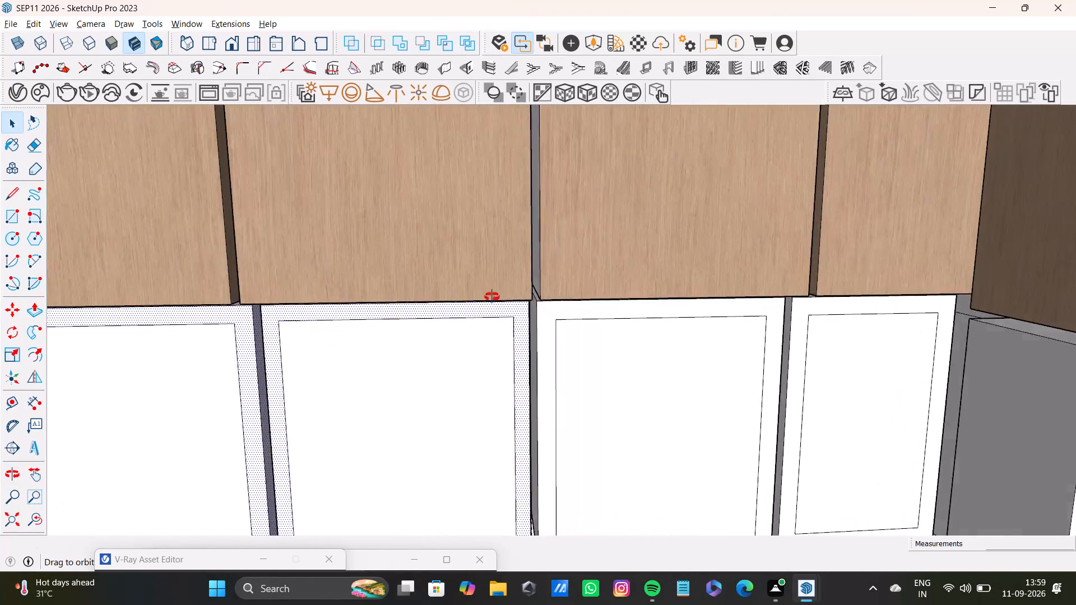
pyautogui.moveTo(492, 297); pyautogui.dragTo(484, 261, button='middle')
pyautogui.keyDown('shift'); pyautogui.scroll(4, 563, 300); pyautogui.keyUp('shift')
pyautogui.keyDown('shift'); pyautogui.click(548, 295); pyautogui.keyUp('shift')
pyautogui.keyDown('shift'); pyautogui.moveTo(553, 319); pyautogui.dragTo(559, 370, button='middle'); pyautogui.keyUp('shift')
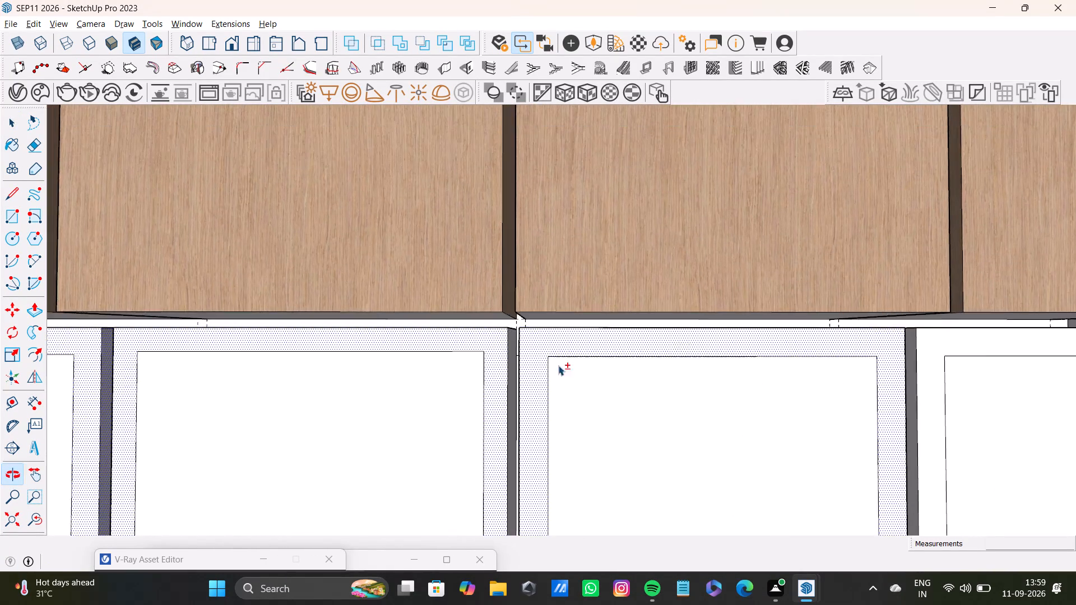
pyautogui.scroll(7, 527, 331)
pyautogui.keyDown('shift'); pyautogui.click(500, 349); pyautogui.keyUp('shift')
pyautogui.keyDown('shift'); pyautogui.scroll(-4, 502, 350); pyautogui.keyUp('shift')
pyautogui.moveTo(502, 356); pyautogui.dragTo(516, 366, button='middle')
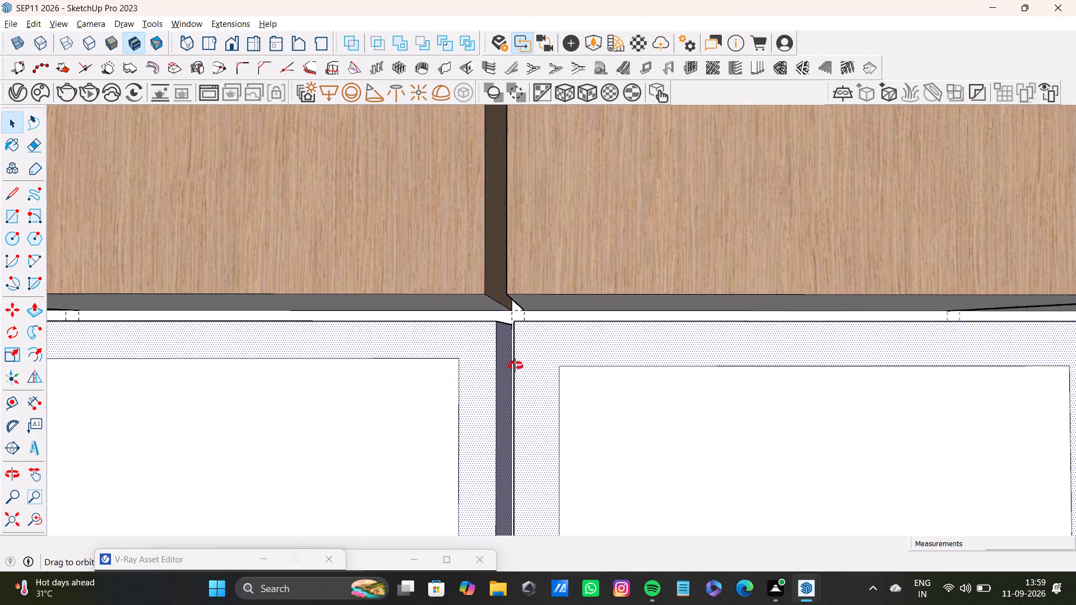
pyautogui.moveTo(516, 366); pyautogui.dragTo(554, 386, button='middle')
pyautogui.keyDown('shift'); pyautogui.scroll(-1, 554, 384); pyautogui.keyUp('shift')
pyautogui.keyDown('shift'); pyautogui.scroll(10, 554, 366); pyautogui.keyUp('shift')
pyautogui.keyDown('shift'); pyautogui.click(571, 299); pyautogui.keyUp('shift')
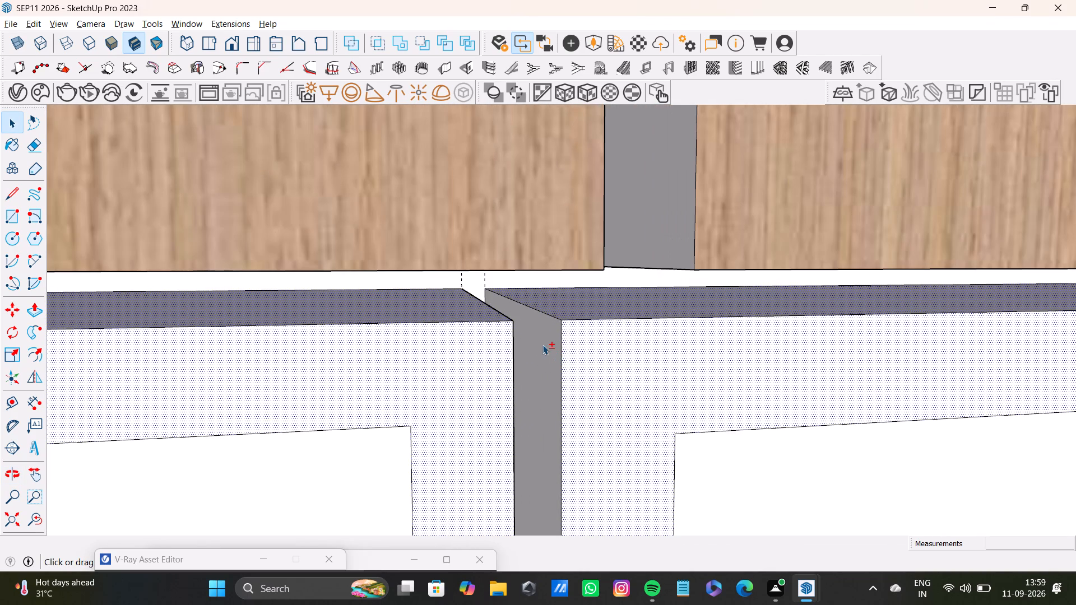
pyautogui.keyDown('shift'); pyautogui.click(542, 345); pyautogui.keyUp('shift')
# Add the fifth white cabinet front's border, top and side faces to the selection.
pyautogui.keyDown('shift'); pyautogui.scroll(-19, 545, 352); pyautogui.keyUp('shift')
pyautogui.keyDown('shift'); pyautogui.moveTo(620, 370); pyautogui.dragTo(525, 360, button='middle'); pyautogui.keyUp('shift')
pyautogui.keyDown('shift'); pyautogui.scroll(5, 680, 335); pyautogui.keyUp('shift')
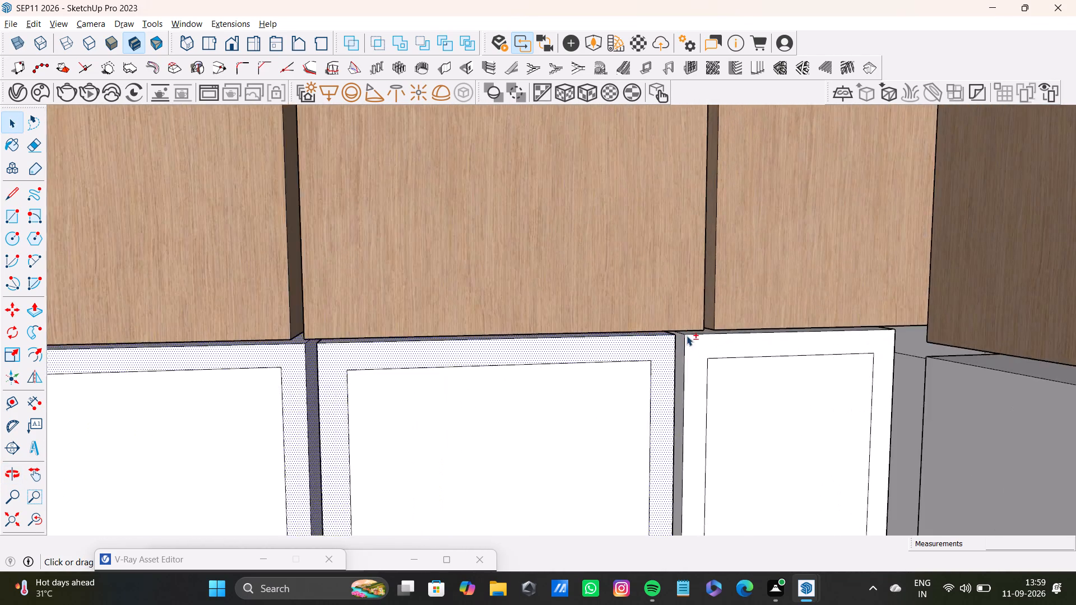
pyautogui.keyDown('shift'); pyautogui.scroll(10, 687, 336); pyautogui.keyUp('shift')
pyautogui.keyDown('shift'); pyautogui.click(700, 352); pyautogui.keyUp('shift')
pyautogui.keyDown('shift'); pyautogui.click(693, 308); pyautogui.keyUp('shift')
pyautogui.keyDown('shift'); pyautogui.click(665, 338); pyautogui.keyUp('shift')
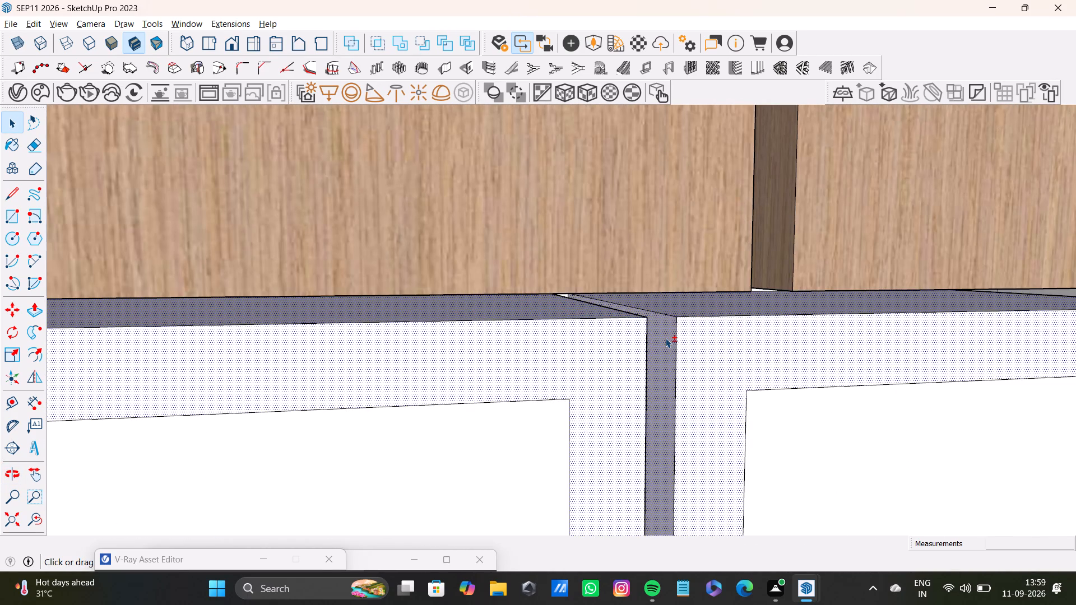
# Examine the row of five white cabinet fronts for border, top or side faces missing from the selection.
pyautogui.keyDown('shift'); pyautogui.scroll(-16, 665, 338); pyautogui.keyUp('shift')
pyautogui.keyDown('shift'); pyautogui.moveTo(718, 361); pyautogui.dragTo(582, 371, button='middle'); pyautogui.keyUp('shift')
pyautogui.keyDown('shift'); pyautogui.moveTo(611, 388); pyautogui.dragTo(641, 409, button='middle'); pyautogui.keyUp('shift')
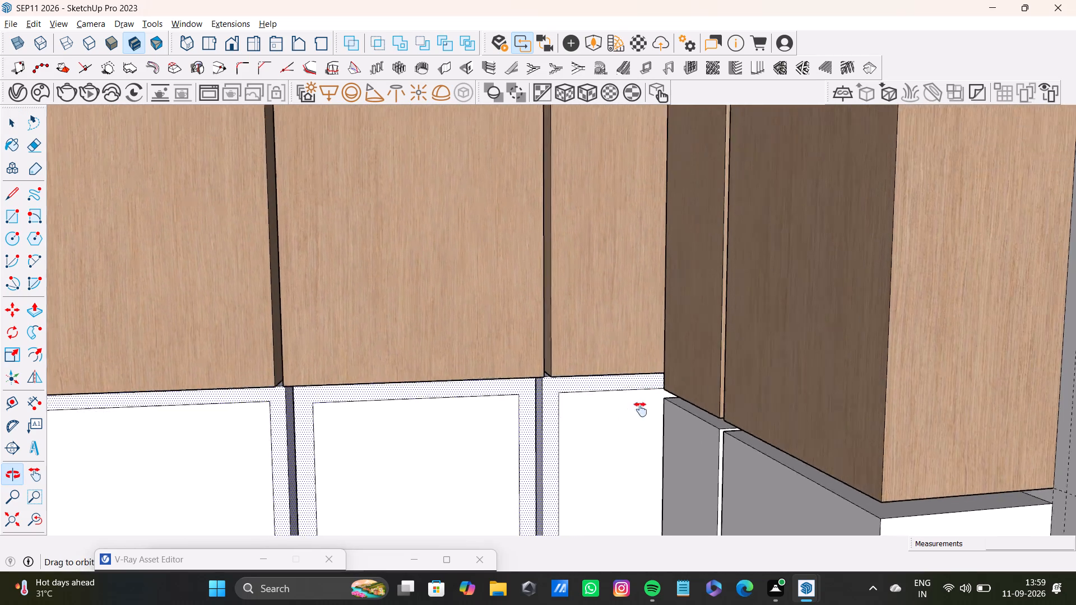
pyautogui.keyDown('shift'); pyautogui.moveTo(641, 409); pyautogui.dragTo(791, 320, button='middle'); pyautogui.keyUp('shift')
pyautogui.keyDown('shift'); pyautogui.scroll(-3, 730, 405); pyautogui.keyUp('shift')
pyautogui.moveTo(712, 413); pyautogui.dragTo(675, 431, button='middle')
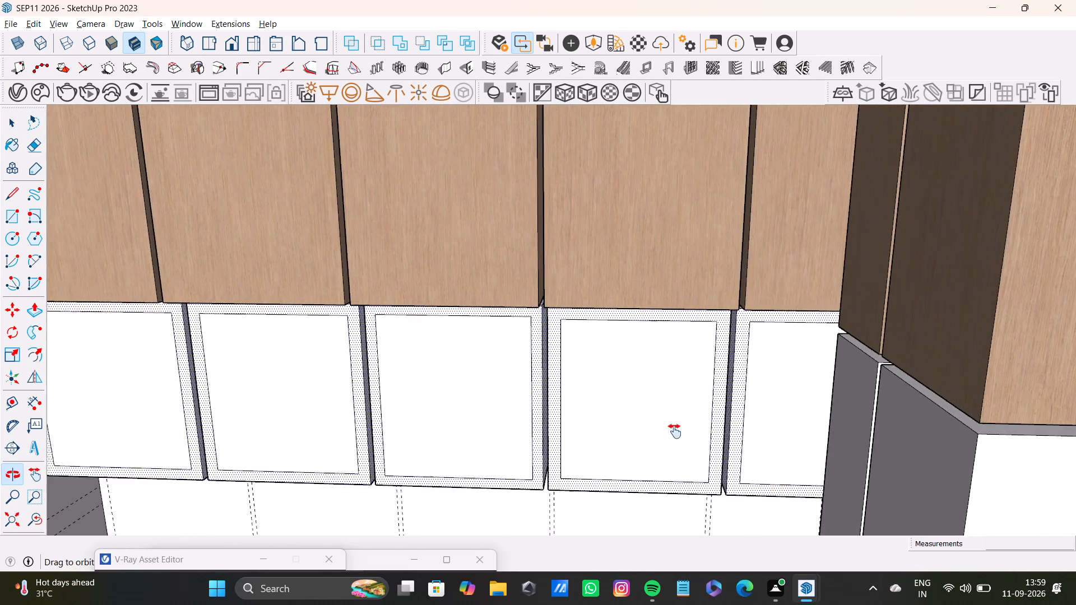
pyautogui.moveTo(675, 431); pyautogui.dragTo(724, 446, button='middle')
pyautogui.scroll(-3, 377, 412)
pyautogui.keyDown('shift'); pyautogui.scroll(13, 393, 397); pyautogui.keyUp('shift')
pyautogui.keyDown('shift'); pyautogui.moveTo(220, 376); pyautogui.dragTo(521, 452, button='middle'); pyautogui.keyUp('shift')
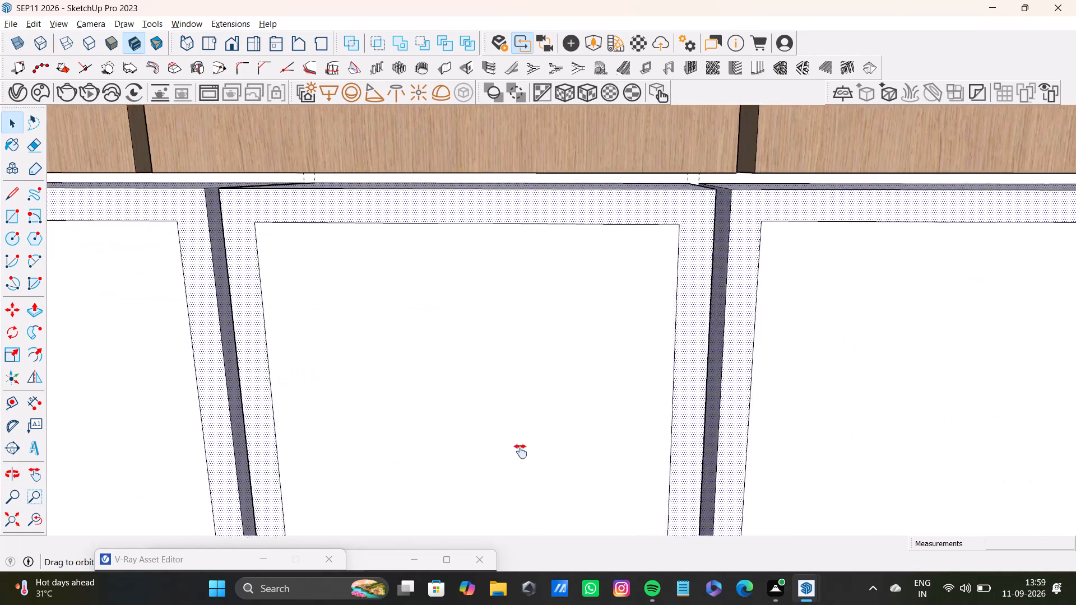
pyautogui.keyDown('shift'); pyautogui.moveTo(521, 452); pyautogui.dragTo(768, 495, button='middle'); pyautogui.keyUp('shift')
pyautogui.keyDown('shift'); pyautogui.scroll(-3, 516, 418); pyautogui.keyUp('shift')
pyautogui.keyDown('shift'); pyautogui.moveTo(528, 414); pyautogui.dragTo(294, 265, button='middle'); pyautogui.keyUp('shift')
pyautogui.keyDown('shift'); pyautogui.scroll(-4, 577, 318); pyautogui.keyUp('shift')
pyautogui.keyDown('shift'); pyautogui.moveTo(880, 355); pyautogui.dragTo(518, 338, button='middle'); pyautogui.keyUp('shift')
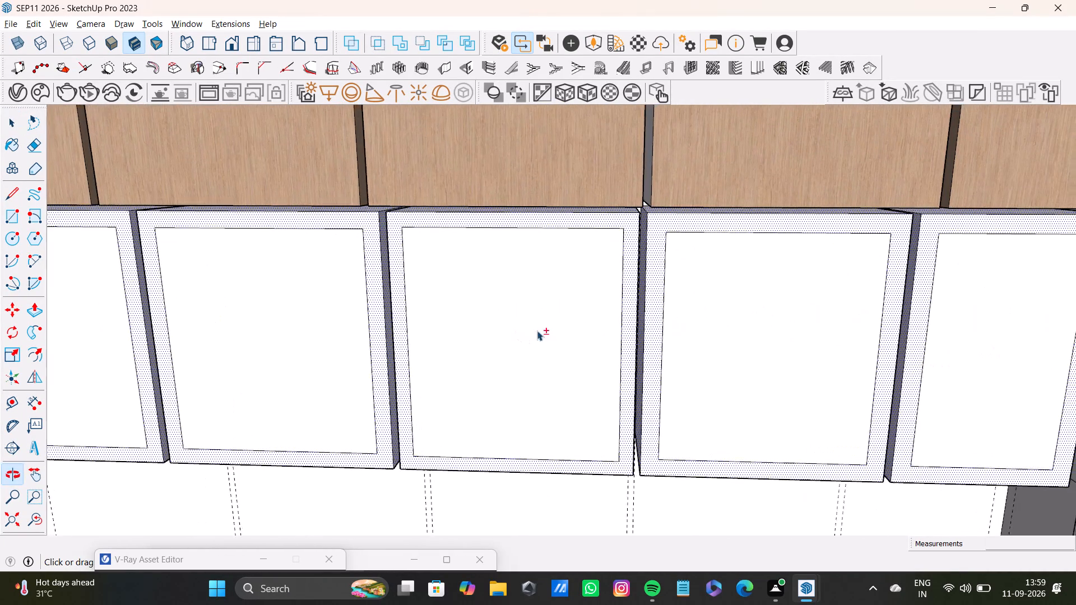
pyautogui.keyDown('shift'); pyautogui.moveTo(482, 315); pyautogui.dragTo(318, 323, button='middle'); pyautogui.keyUp('shift')
pyautogui.keyDown('shift'); pyautogui.scroll(11, 406, 294); pyautogui.keyUp('shift')
pyautogui.scroll(2, 524, 304)
pyautogui.moveTo(526, 304); pyautogui.dragTo(498, 347, button='middle')
pyautogui.keyDown('shift'); pyautogui.scroll(-12, 562, 347); pyautogui.keyUp('shift')
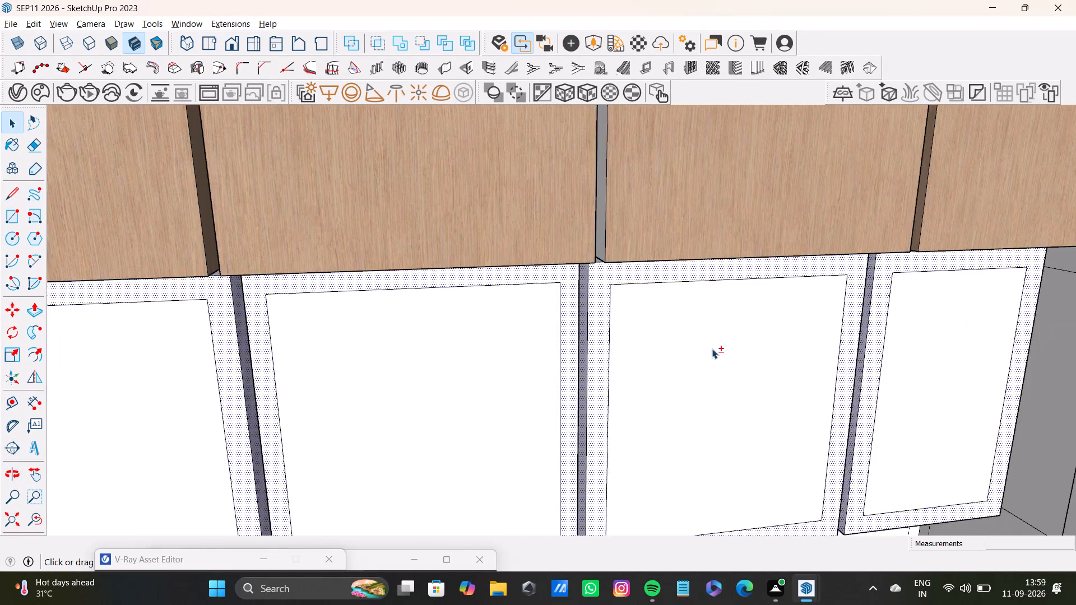
# Add the narrow side face in the gap between the fourth and fifth white cabinet fronts to the selection.
pyautogui.keyDown('shift'); pyautogui.moveTo(712, 348); pyautogui.dragTo(440, 398, button='middle'); pyautogui.keyUp('shift')
pyautogui.keyDown('shift'); pyautogui.scroll(4, 542, 376); pyautogui.keyUp('shift')
pyautogui.keyDown('shift'); pyautogui.moveTo(597, 374); pyautogui.dragTo(502, 412, button='middle'); pyautogui.keyUp('shift')
pyautogui.moveTo(506, 410); pyautogui.dragTo(448, 427, button='middle')
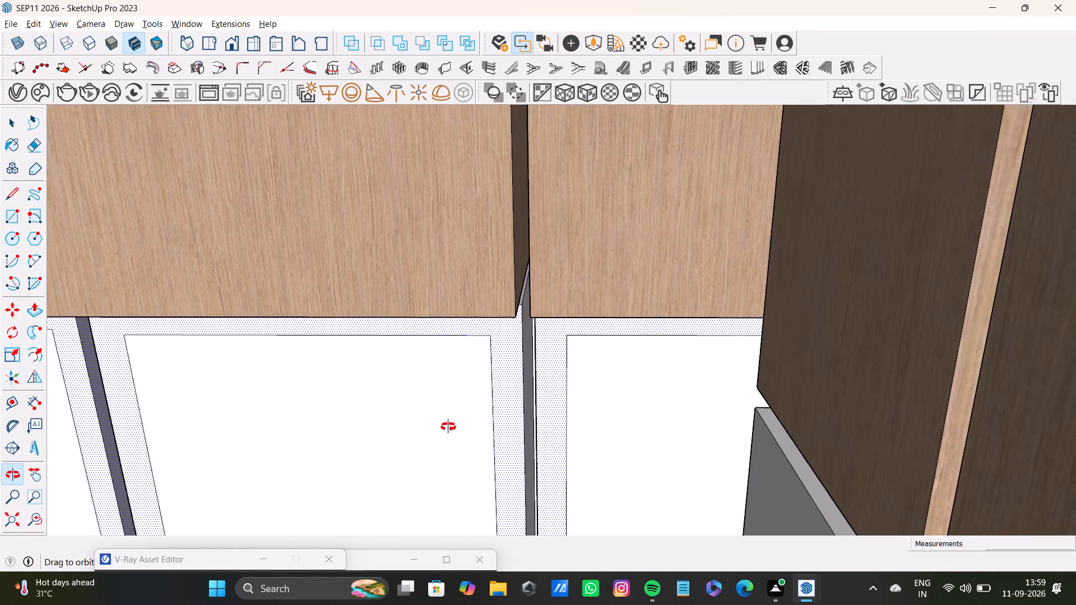
pyautogui.moveTo(448, 427); pyautogui.dragTo(441, 429, button='middle')
pyautogui.keyDown('shift'); pyautogui.scroll(7, 502, 368); pyautogui.keyUp('shift')
pyautogui.keyDown('shift'); pyautogui.click(552, 324); pyautogui.keyUp('shift')
pyautogui.keyDown('shift'); pyautogui.scroll(-3, 537, 341); pyautogui.keyUp('shift')
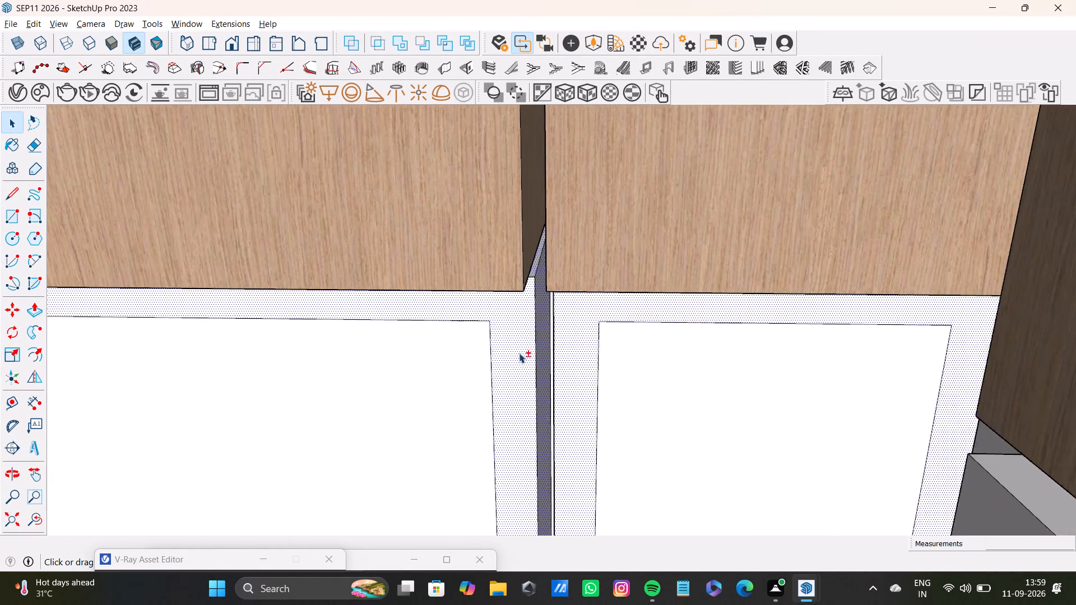
pyautogui.keyDown('shift'); pyautogui.scroll(-11, 519, 353); pyautogui.keyUp('shift')
# Add the underside faces of all five white cabinet fronts to the selection.
pyautogui.keyDown('shift'); pyautogui.moveTo(458, 387); pyautogui.dragTo(690, 294, button='middle'); pyautogui.keyUp('shift')
pyautogui.keyDown('shift'); pyautogui.scroll(-7, 615, 350); pyautogui.keyUp('shift')
pyautogui.keyDown('shift'); pyautogui.moveTo(595, 367); pyautogui.dragTo(611, 413, button='middle'); pyautogui.keyUp('shift')
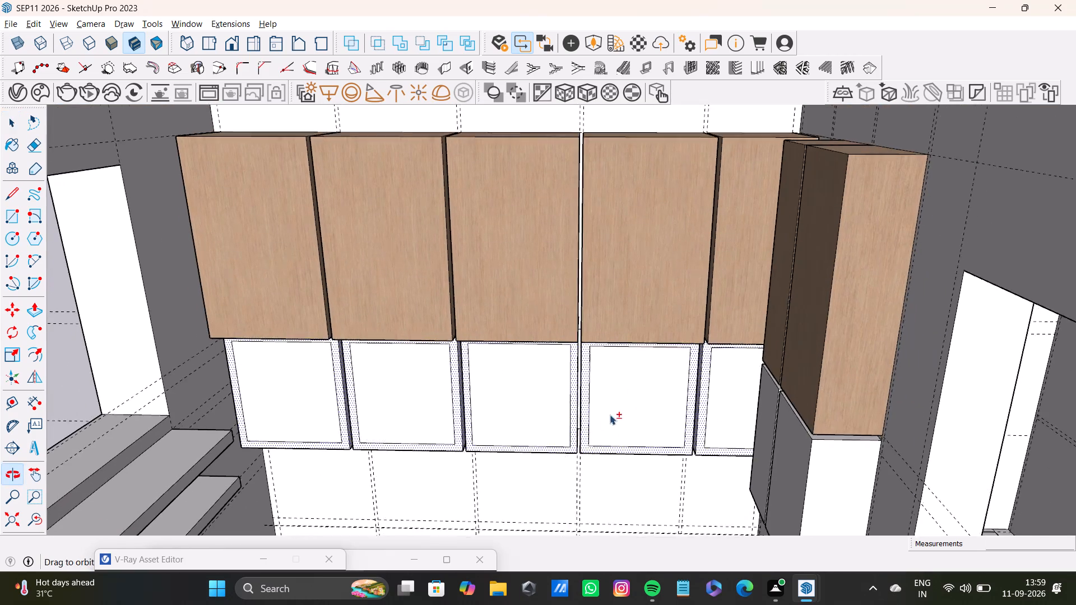
pyautogui.moveTo(588, 425); pyautogui.dragTo(610, 304, button='middle')
pyautogui.scroll(3, 571, 417)
pyautogui.keyDown('shift'); pyautogui.moveTo(567, 420); pyautogui.dragTo(600, 255, button='middle'); pyautogui.keyUp('shift')
pyautogui.scroll(2, 522, 386)
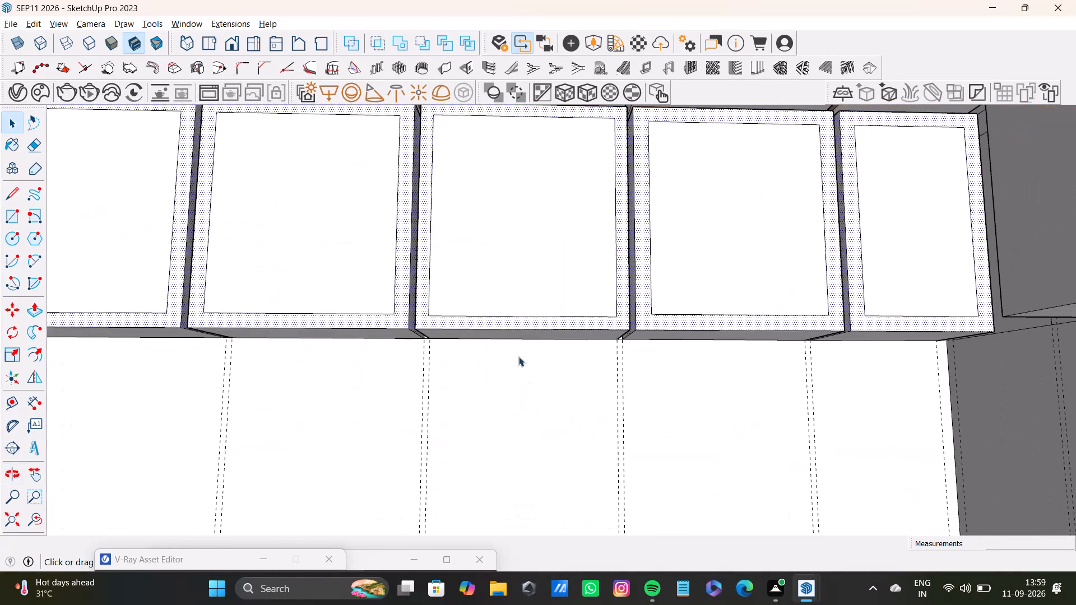
pyautogui.moveTo(518, 356); pyautogui.dragTo(512, 290, button='middle')
pyautogui.keyDown('shift'); pyautogui.click(861, 330); pyautogui.keyUp('shift')
pyautogui.keyDown('shift'); pyautogui.click(790, 327); pyautogui.keyUp('shift')
pyautogui.keyDown('shift'); pyautogui.click(578, 326); pyautogui.keyUp('shift')
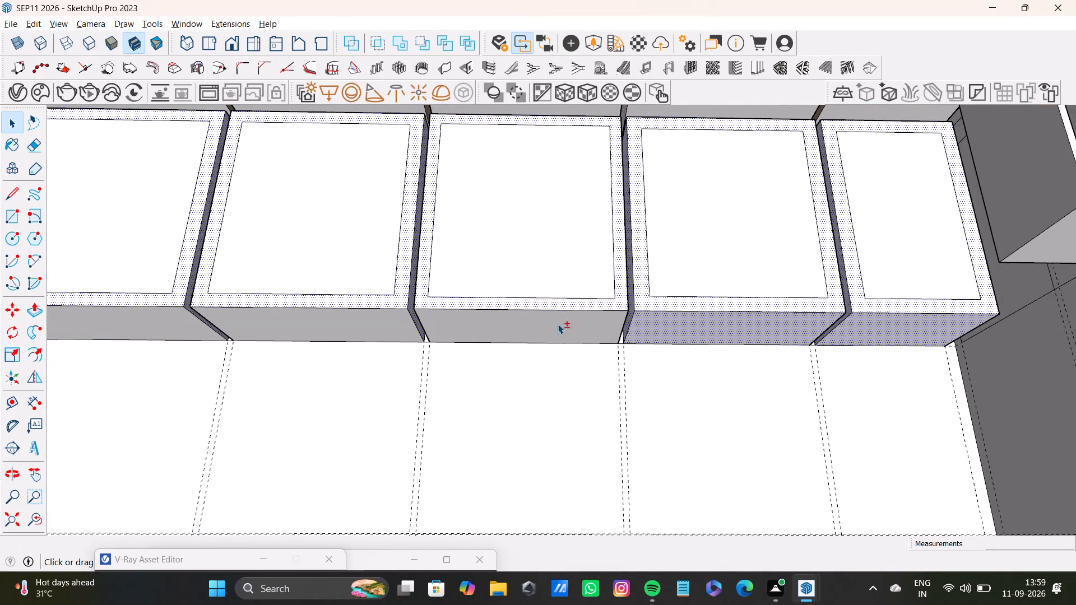
pyautogui.keyDown('shift'); pyautogui.click(395, 325); pyautogui.keyUp('shift')
pyautogui.keyDown('shift'); pyautogui.scroll(-3, 378, 324); pyautogui.keyUp('shift')
pyautogui.keyDown('shift'); pyautogui.moveTo(378, 324); pyautogui.dragTo(452, 324, button='middle'); pyautogui.keyUp('shift')
pyautogui.keyDown('shift'); pyautogui.click(308, 328); pyautogui.keyUp('shift')
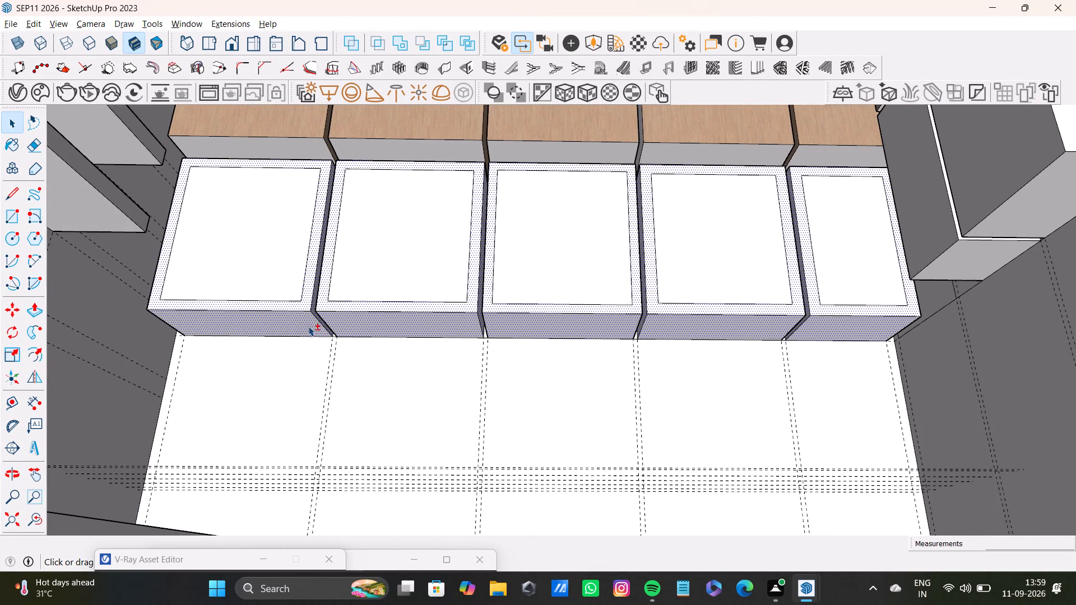
# Examine the gaps, undersides and borders of the five white cabinet fronts for faces missing from the selection.
pyautogui.keyDown('shift'); pyautogui.scroll(-4, 312, 320); pyautogui.keyUp('shift')
pyautogui.keyDown('shift'); pyautogui.moveTo(312, 320); pyautogui.dragTo(328, 356, button='middle'); pyautogui.keyUp('shift')
pyautogui.keyDown('shift'); pyautogui.scroll(15, 324, 335); pyautogui.keyUp('shift')
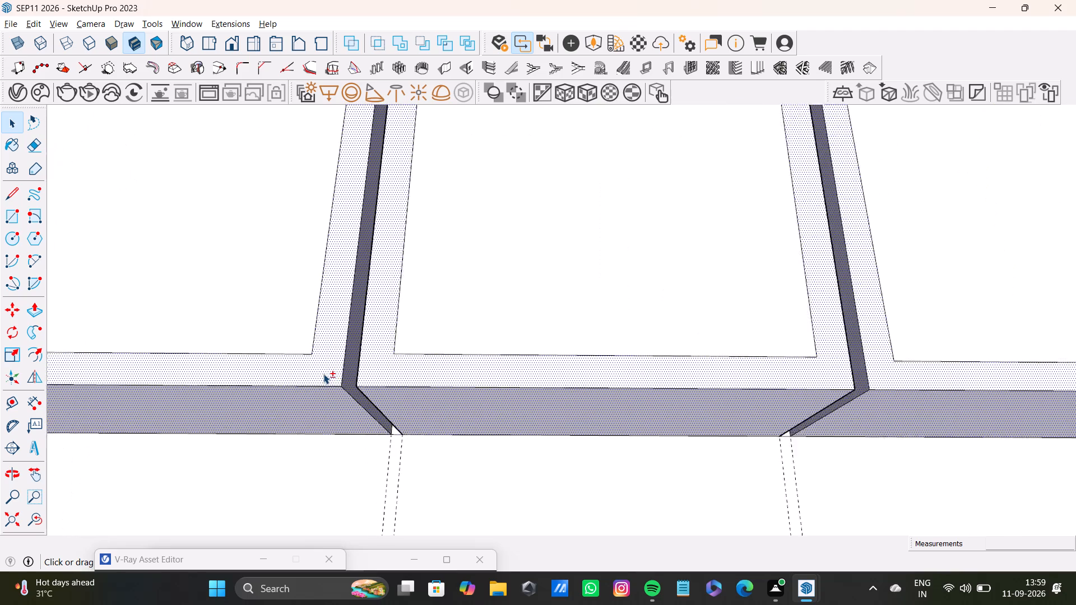
pyautogui.keyDown('shift'); pyautogui.scroll(1, 323, 374); pyautogui.keyUp('shift')
pyautogui.keyDown('shift'); pyautogui.moveTo(334, 379); pyautogui.dragTo(355, 409, button='middle'); pyautogui.keyUp('shift')
pyautogui.moveTo(355, 297); pyautogui.dragTo(344, 537, button='middle')
pyautogui.scroll(-1, 344, 524)
pyautogui.scroll(1, 327, 439)
pyautogui.scroll(-5, 351, 415)
pyautogui.keyDown('shift'); pyautogui.moveTo(381, 294); pyautogui.dragTo(405, 402, button='middle'); pyautogui.keyUp('shift')
pyautogui.moveTo(192, 320); pyautogui.dragTo(457, 293, button='middle')
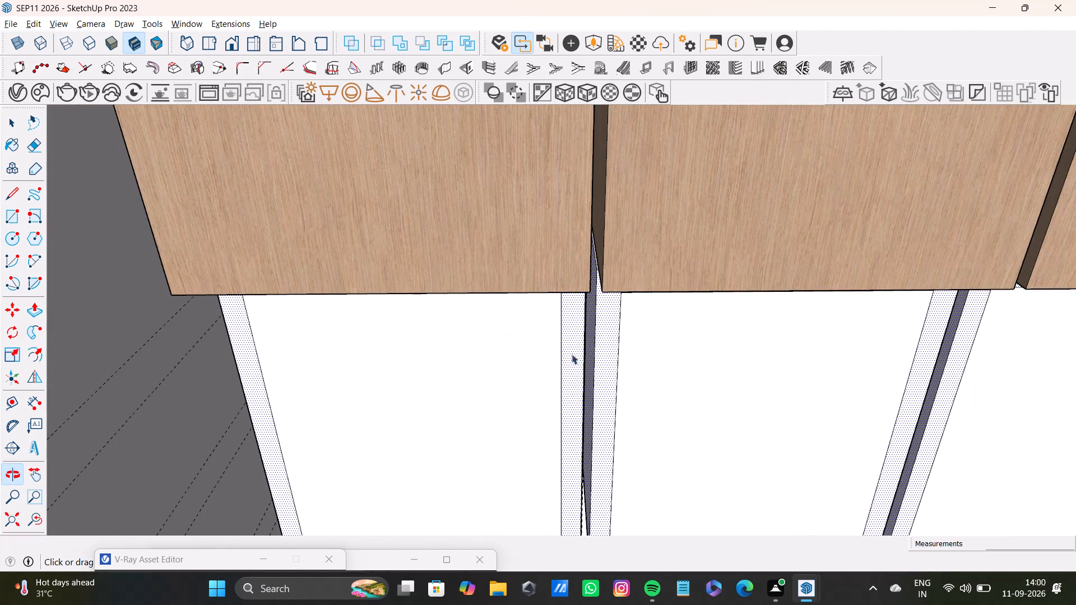
pyautogui.moveTo(585, 346); pyautogui.dragTo(436, 366, button='middle')
pyautogui.scroll(3, 476, 364)
pyautogui.keyDown('shift'); pyautogui.moveTo(584, 390); pyautogui.dragTo(185, 322, button='middle'); pyautogui.keyUp('shift')
pyautogui.scroll(-4, 470, 345)
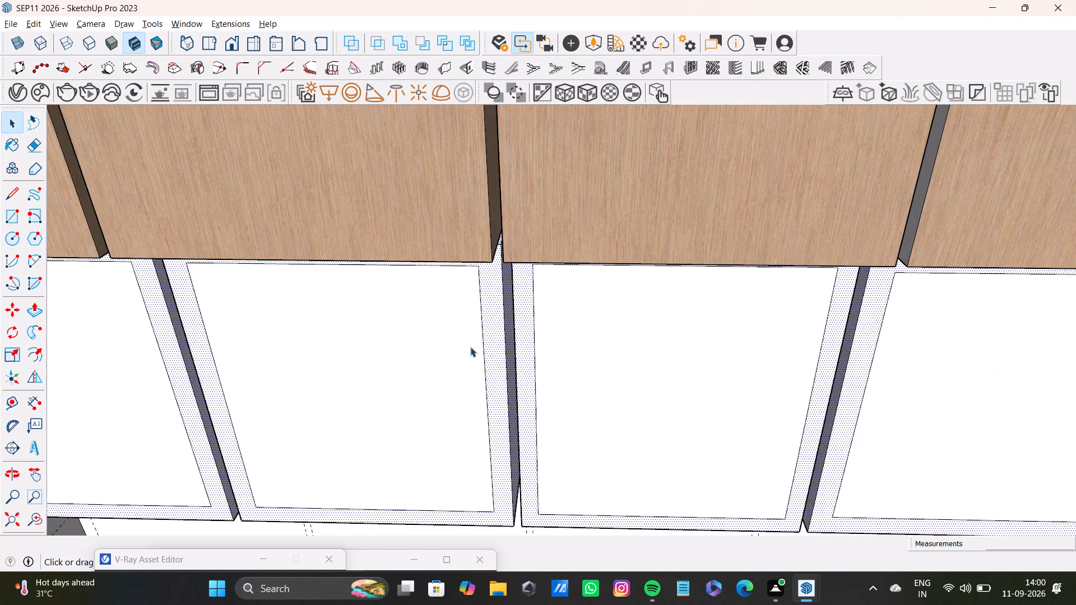
pyautogui.scroll(-4, 529, 354)
pyautogui.keyDown('shift'); pyautogui.moveTo(672, 399); pyautogui.dragTo(326, 385, button='middle'); pyautogui.keyUp('shift')
pyautogui.scroll(4, 471, 365)
pyautogui.moveTo(471, 365); pyautogui.dragTo(517, 252, button='middle')
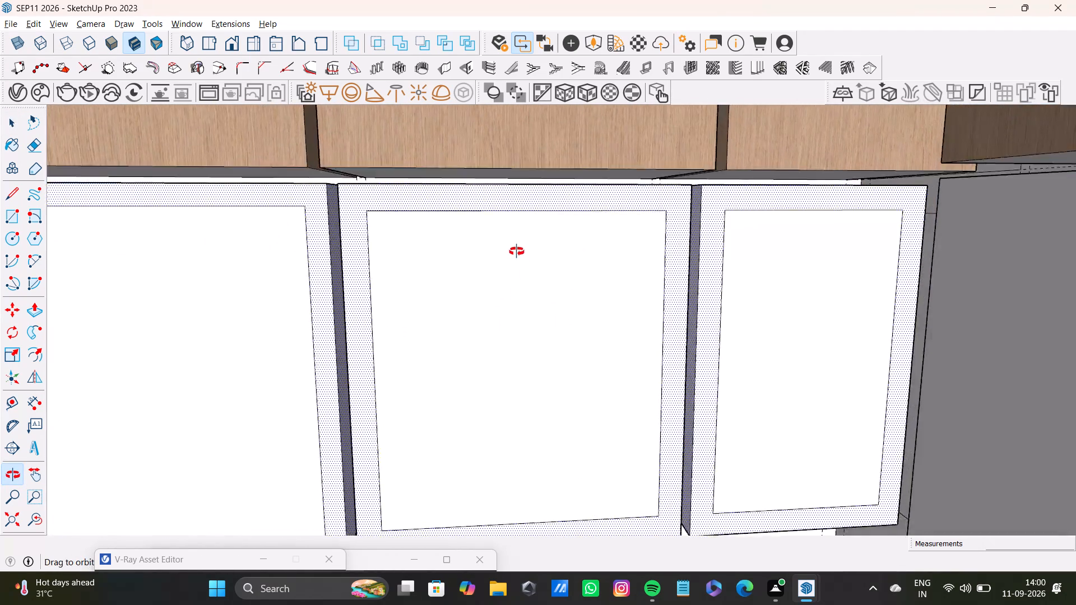
pyautogui.moveTo(517, 252); pyautogui.dragTo(467, 296, button='middle')
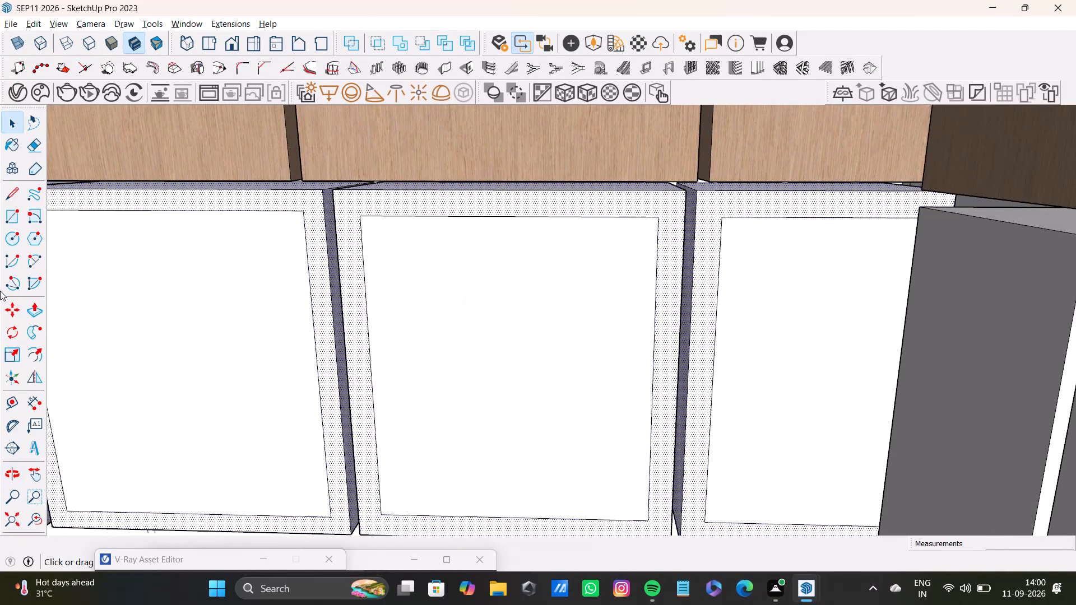
# Paint the selected border, top, side and underside faces of the white cabinet fronts with 0035_Tan from the Colors-Named materials.
pyautogui.click(12, 146)
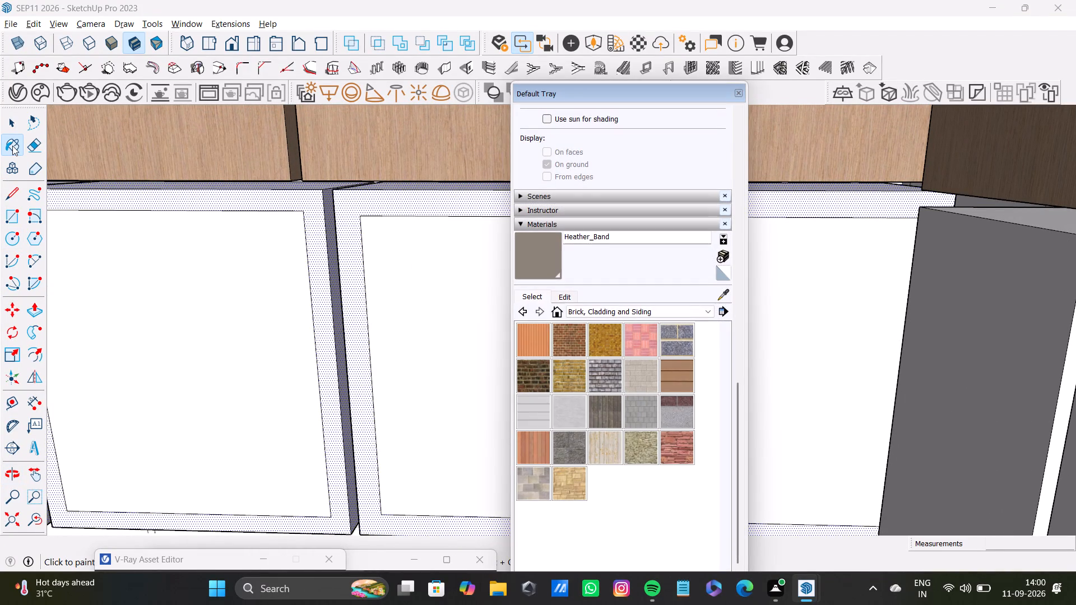
pyautogui.click(644, 317)
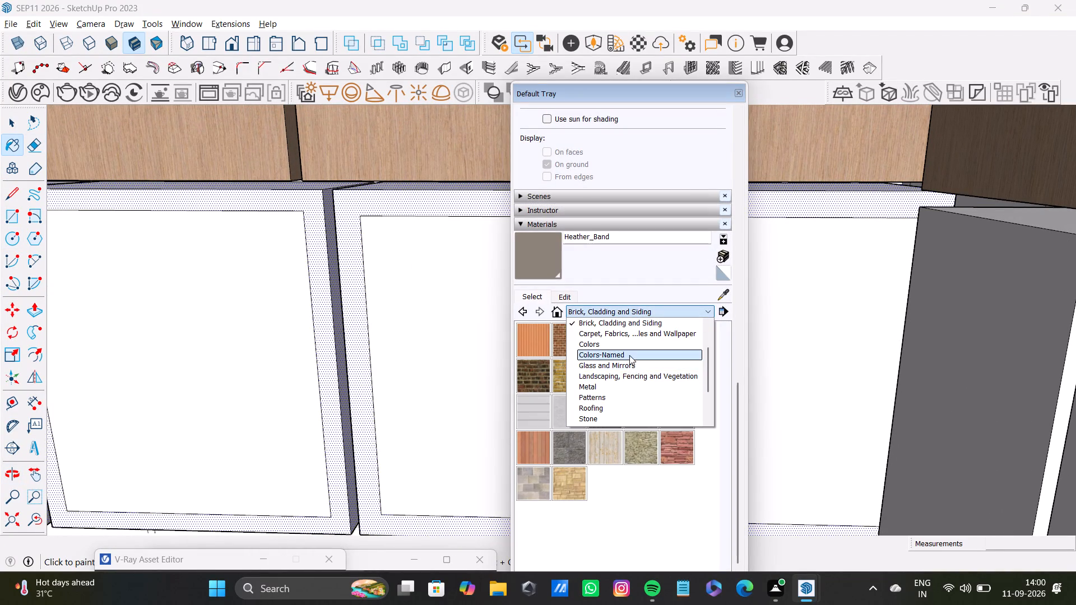
pyautogui.click(629, 355)
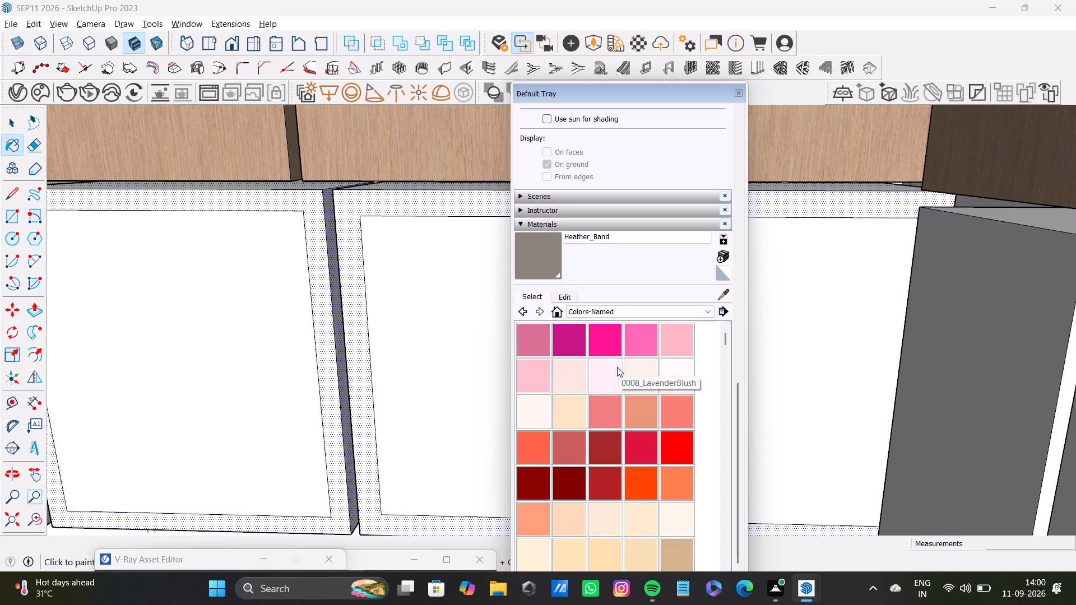
pyautogui.scroll(-2, 606, 409)
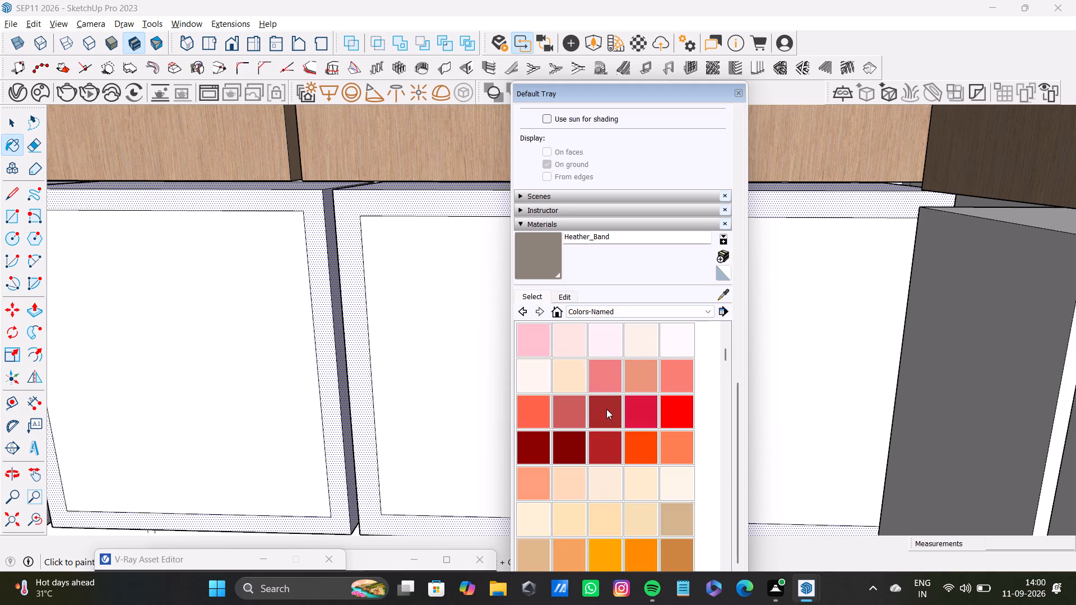
pyautogui.scroll(-7, 606, 409)
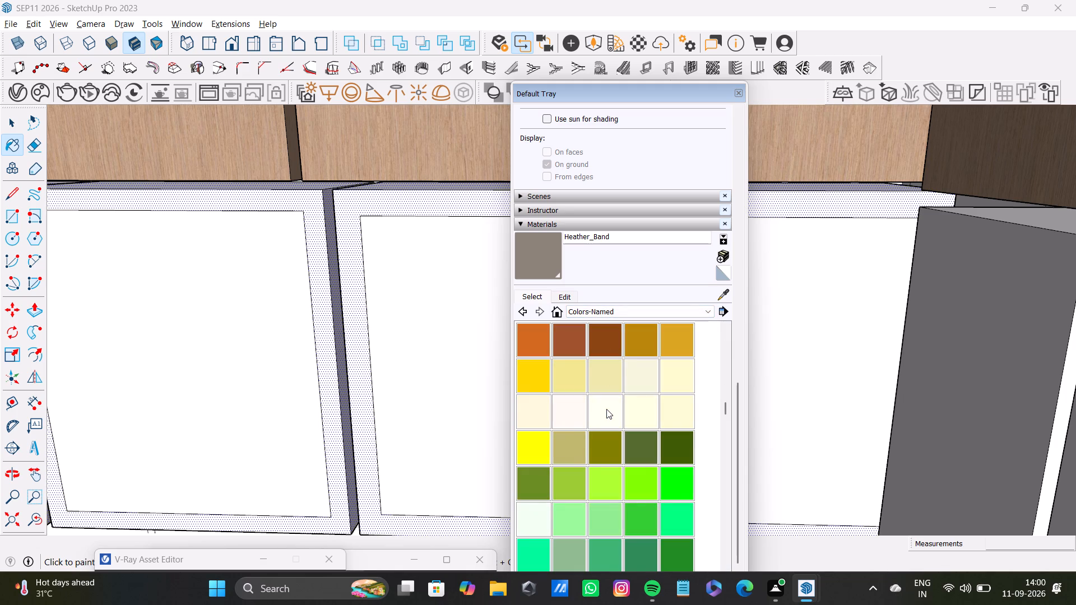
pyautogui.scroll(-10, 606, 409)
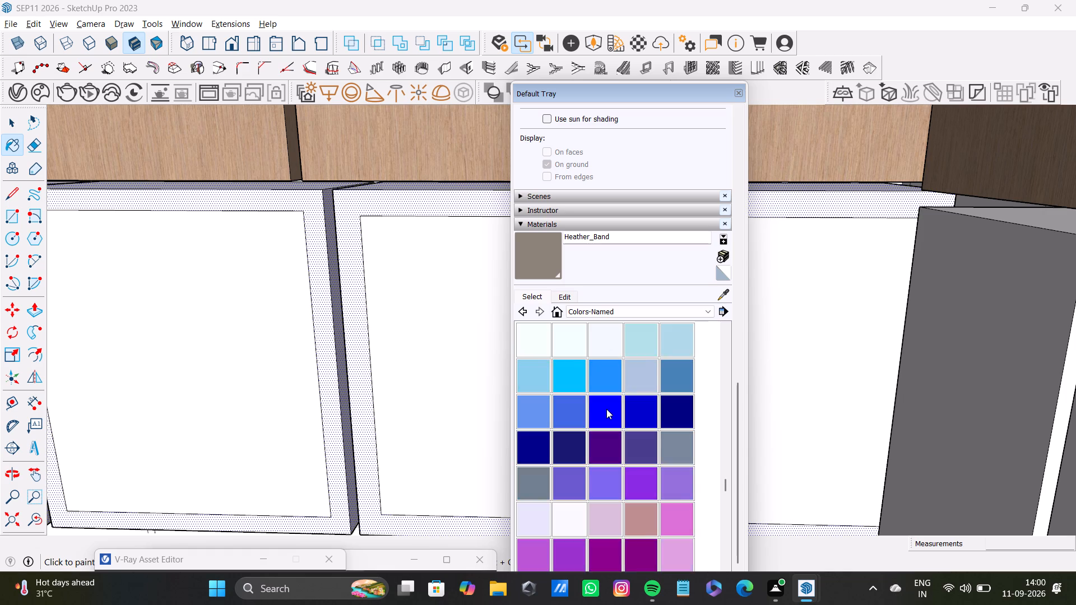
pyautogui.scroll(-8, 606, 409)
pyautogui.scroll(10, 608, 408)
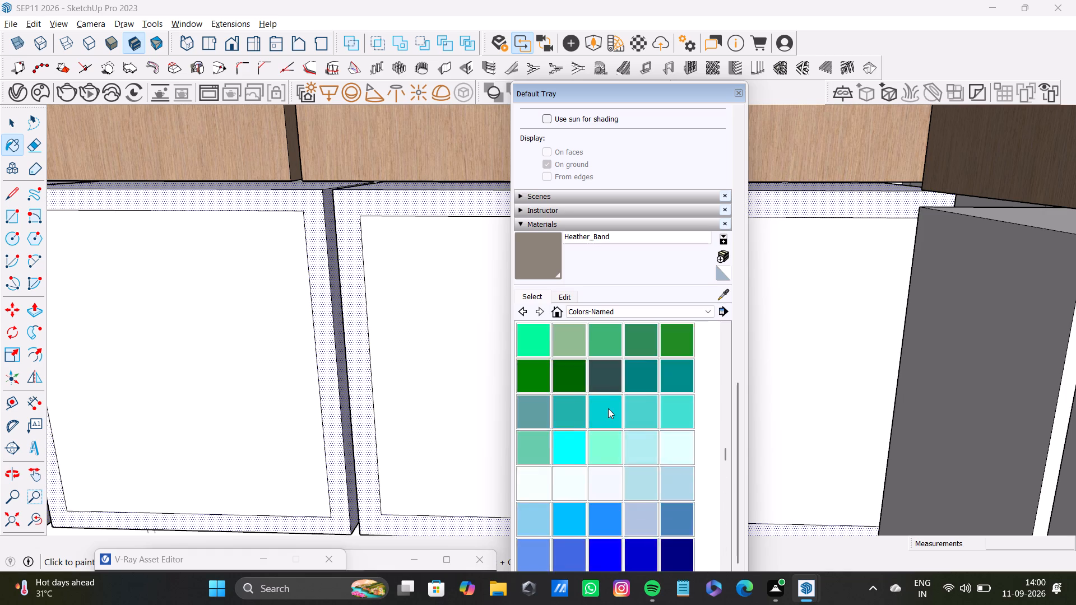
pyautogui.scroll(20, 608, 408)
pyautogui.scroll(4, 608, 408)
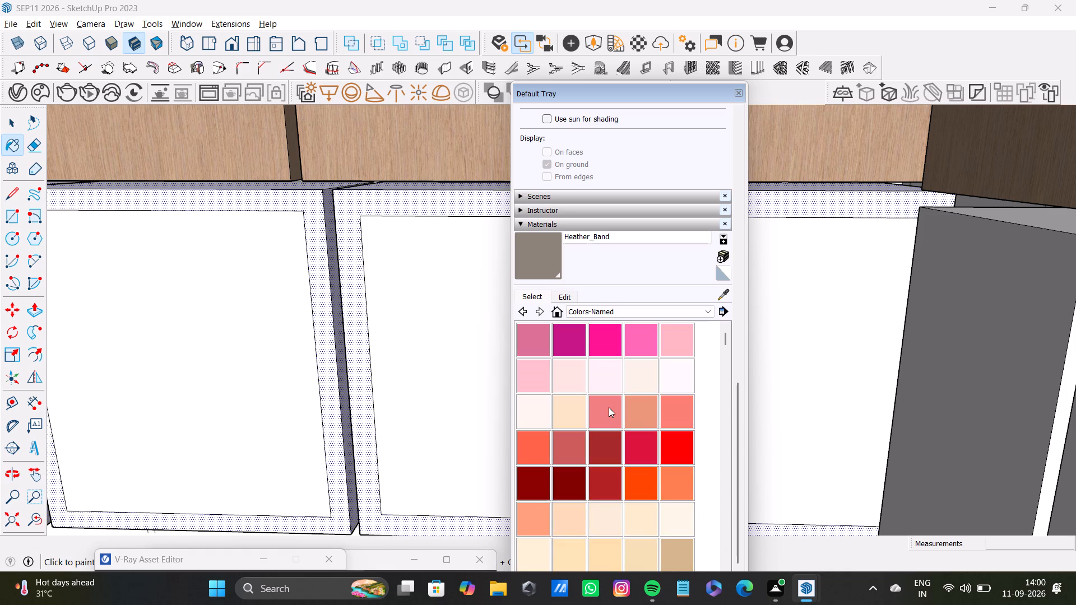
pyautogui.scroll(-7, 609, 407)
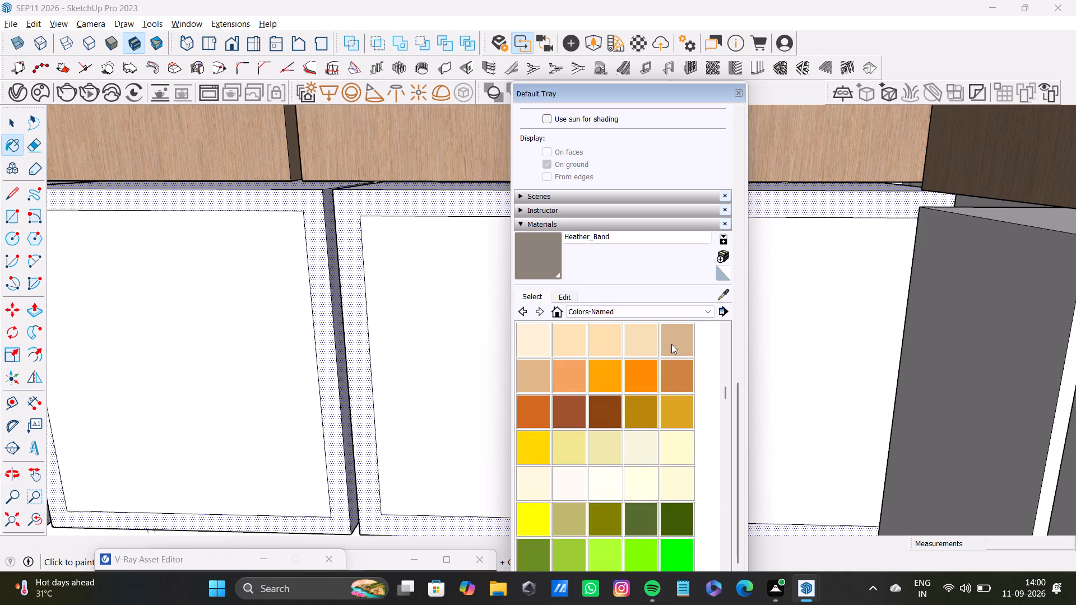
pyautogui.click(680, 339)
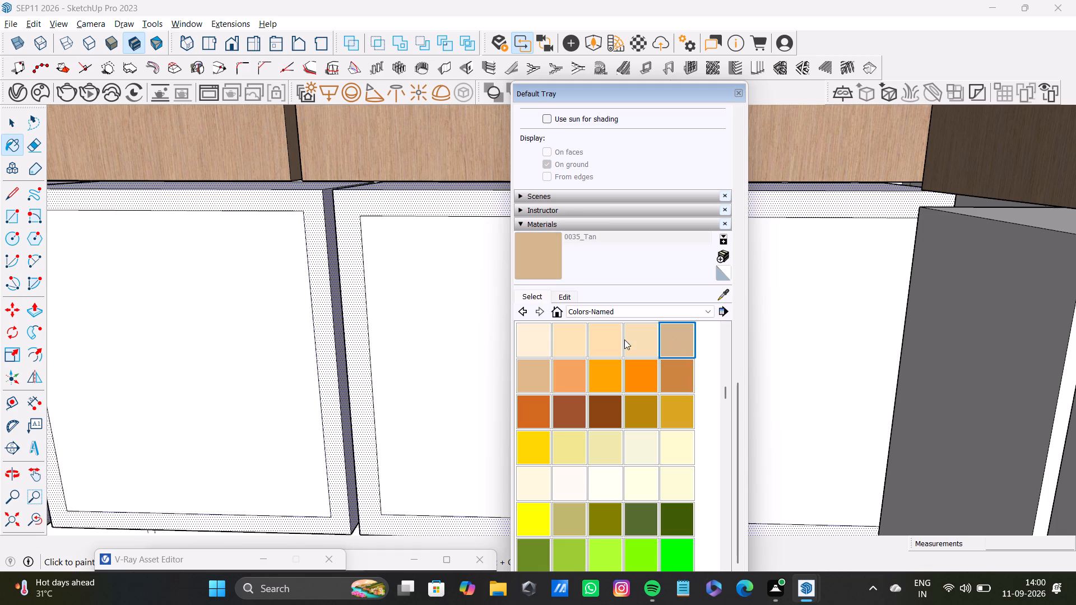
pyautogui.click(348, 225)
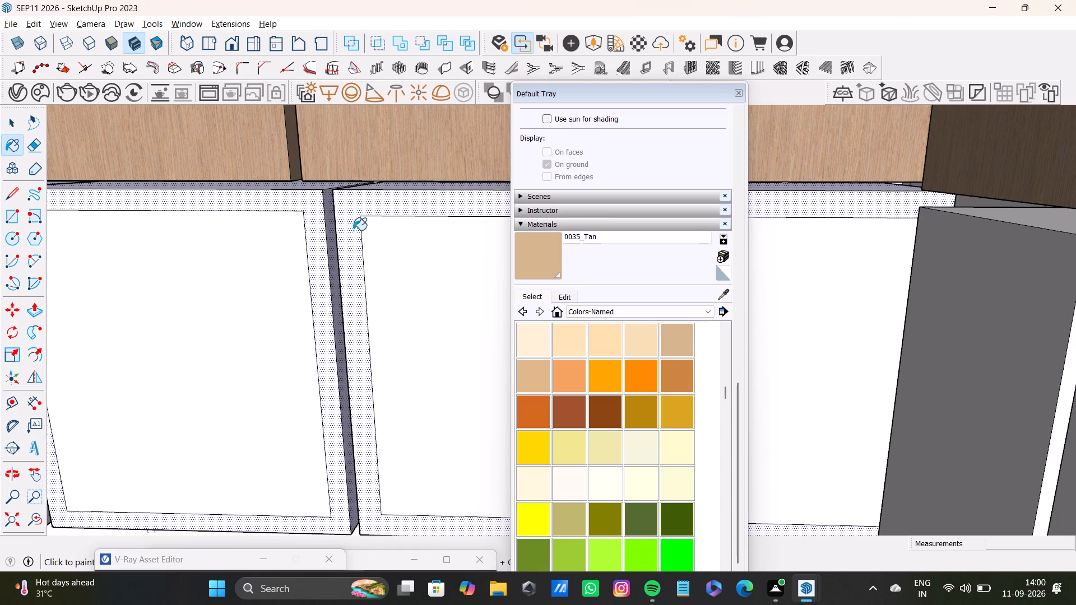
pyautogui.click(353, 230)
pyautogui.press('space')
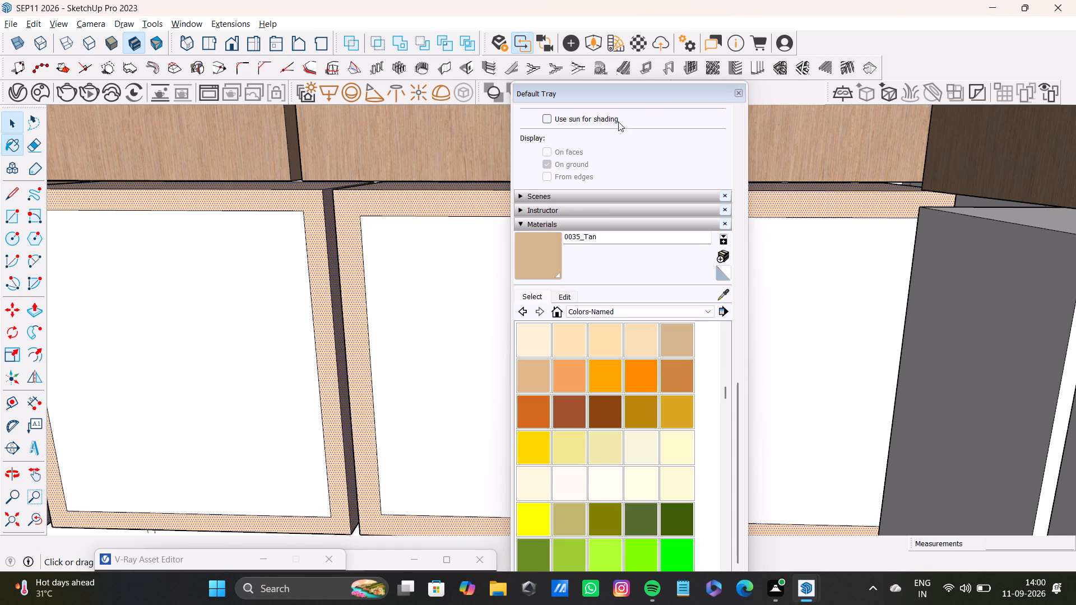
pyautogui.click(739, 95)
# Select the unpainted side face of the fourth wood-finished upper cabinet, in the gap beside the third cabinet.
pyautogui.scroll(-9, 597, 273)
pyautogui.keyDown('shift'); pyautogui.moveTo(545, 303); pyautogui.dragTo(687, 299, button='middle'); pyautogui.keyUp('shift')
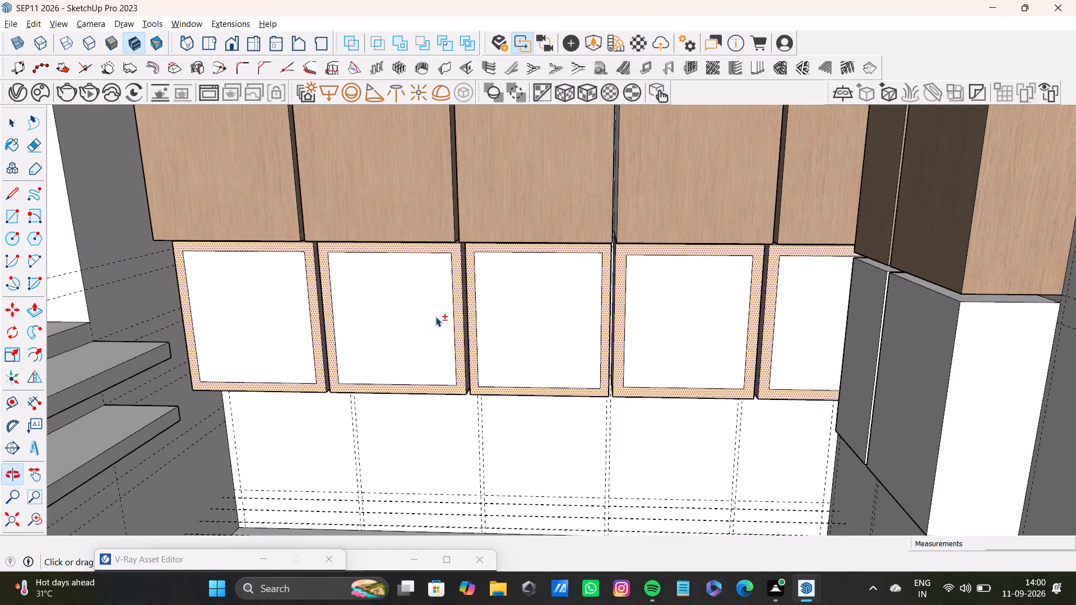
pyautogui.scroll(-6, 394, 323)
pyautogui.moveTo(394, 329); pyautogui.dragTo(449, 462, button='middle')
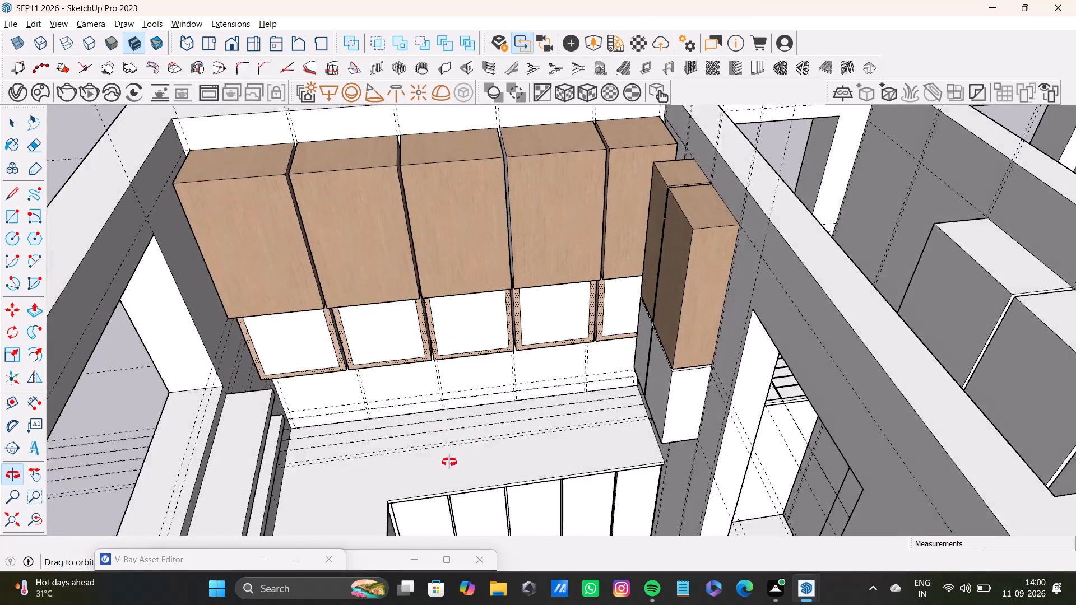
pyautogui.moveTo(449, 462); pyautogui.dragTo(449, 468, button='middle')
pyautogui.scroll(-1, 454, 458)
pyautogui.scroll(13, 551, 218)
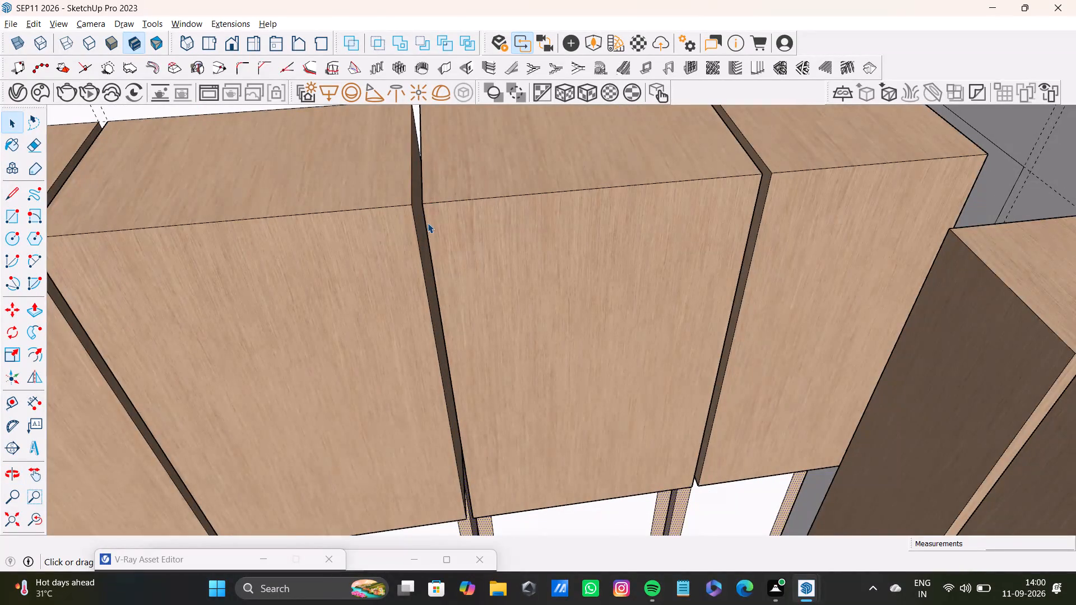
pyautogui.moveTo(412, 239); pyautogui.dragTo(481, 218, button='middle')
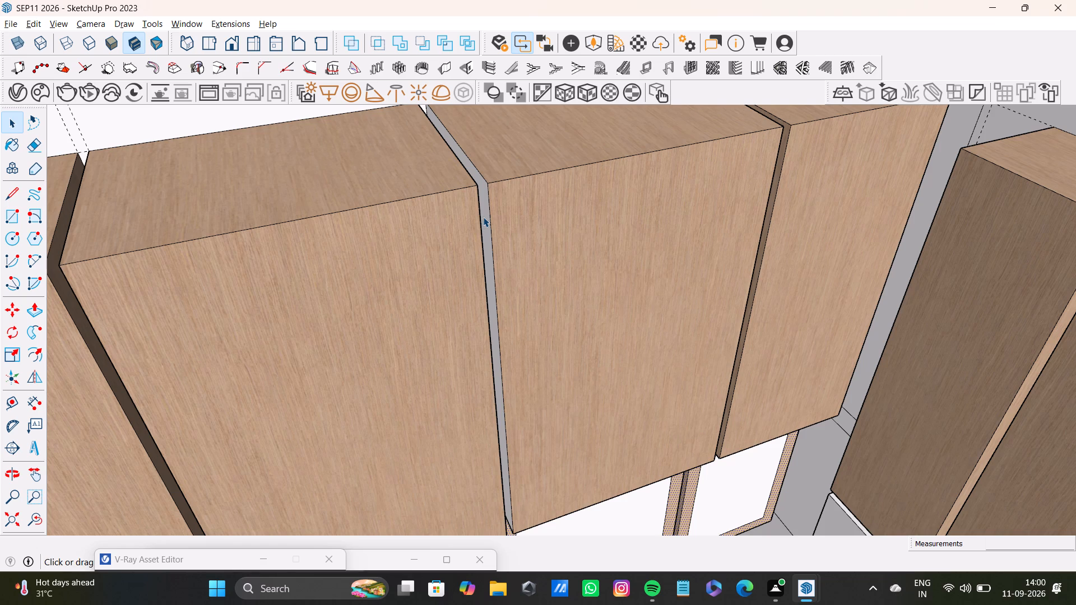
pyautogui.scroll(6, 535, 207)
pyautogui.click(476, 190)
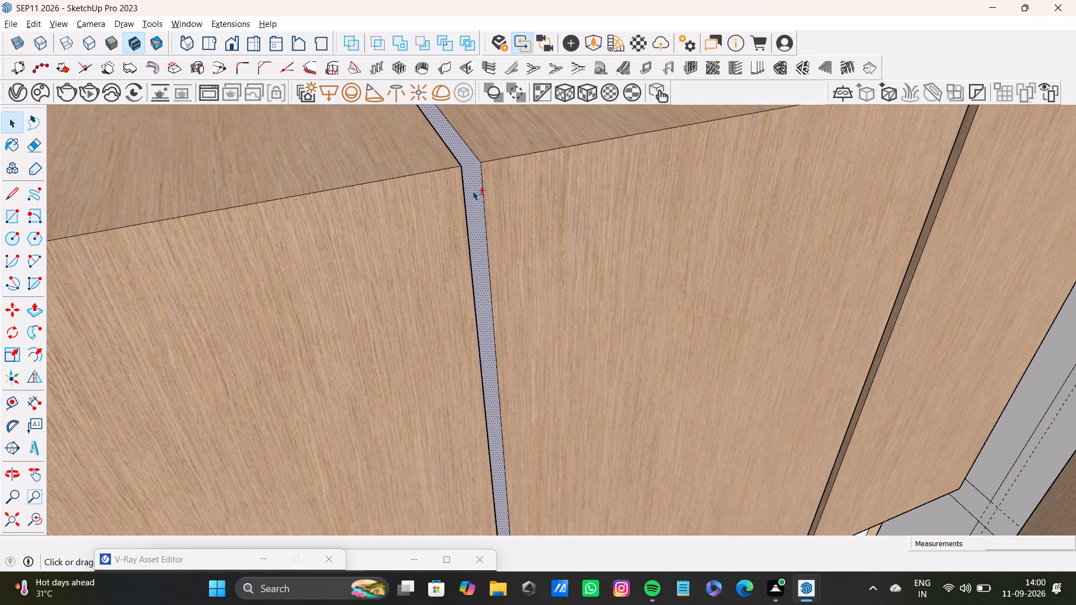
pyautogui.keyDown('shift'); pyautogui.scroll(-12, 472, 190); pyautogui.keyUp('shift')
pyautogui.keyDown('shift'); pyautogui.moveTo(440, 215); pyautogui.dragTo(559, 323, button='middle'); pyautogui.keyUp('shift')
pyautogui.moveTo(372, 338); pyautogui.dragTo(452, 309, button='middle')
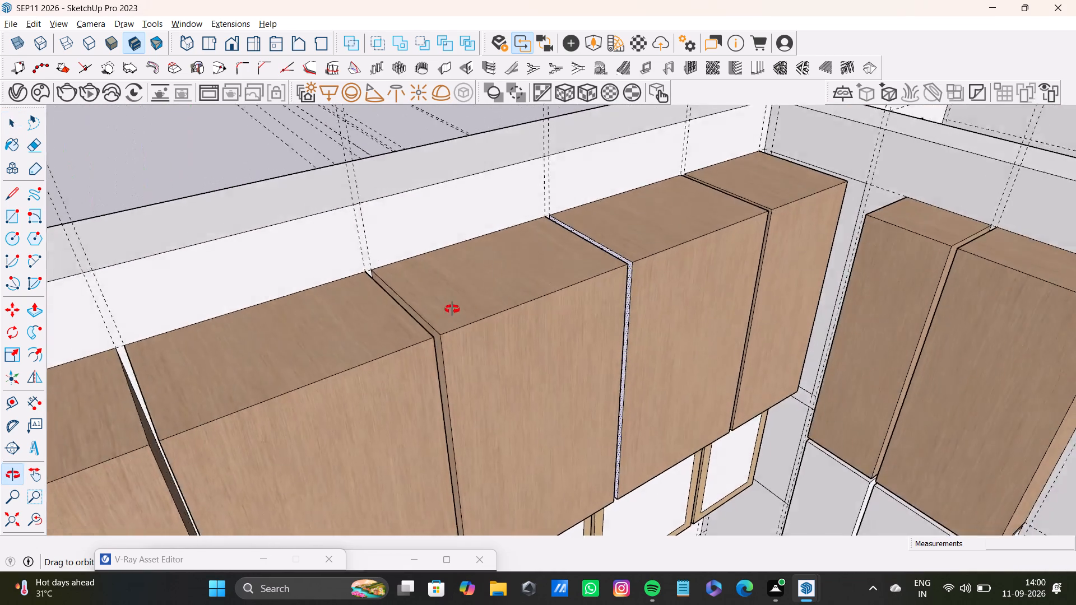
pyautogui.moveTo(452, 309); pyautogui.dragTo(392, 310, button='middle')
pyautogui.keyDown('shift'); pyautogui.scroll(7, 616, 234); pyautogui.keyUp('shift')
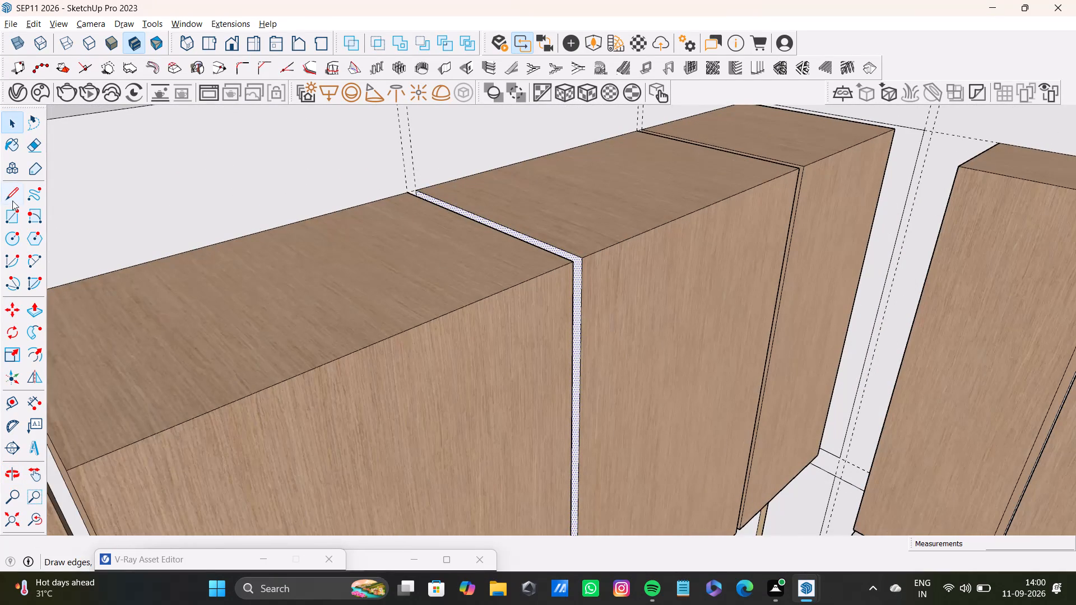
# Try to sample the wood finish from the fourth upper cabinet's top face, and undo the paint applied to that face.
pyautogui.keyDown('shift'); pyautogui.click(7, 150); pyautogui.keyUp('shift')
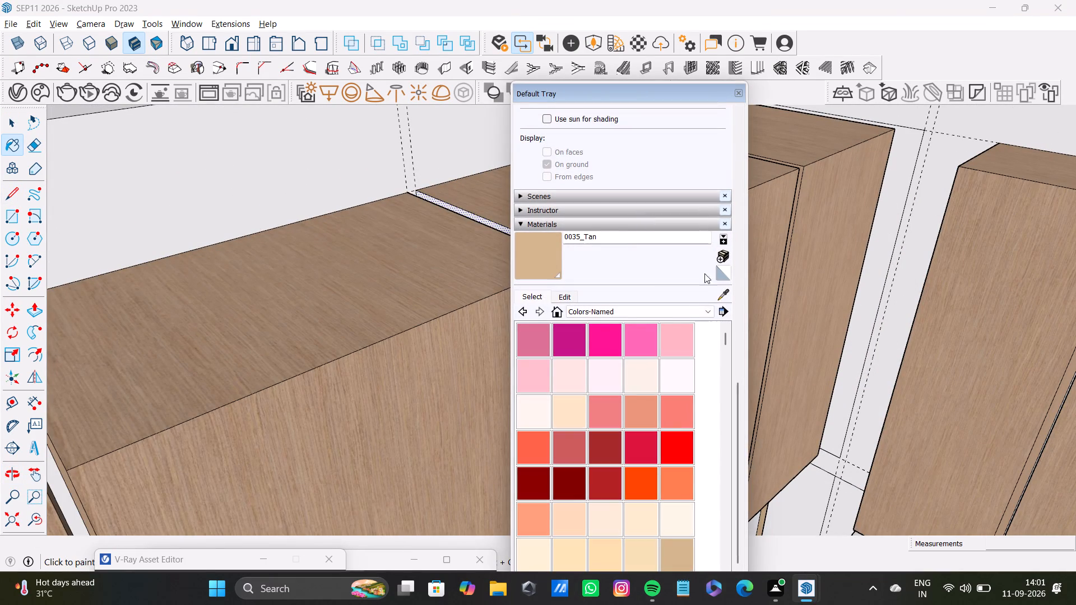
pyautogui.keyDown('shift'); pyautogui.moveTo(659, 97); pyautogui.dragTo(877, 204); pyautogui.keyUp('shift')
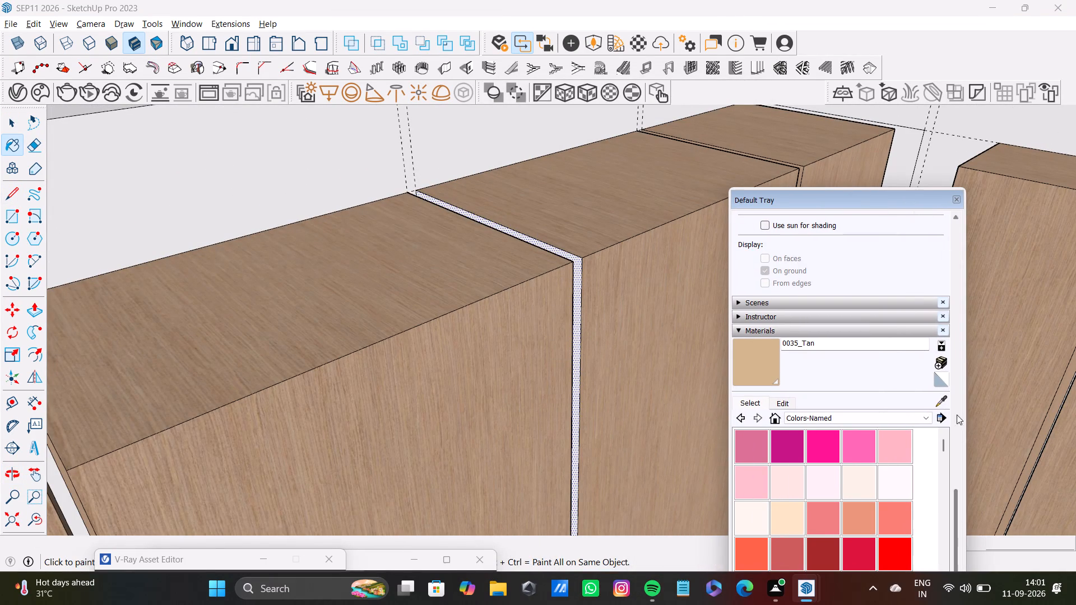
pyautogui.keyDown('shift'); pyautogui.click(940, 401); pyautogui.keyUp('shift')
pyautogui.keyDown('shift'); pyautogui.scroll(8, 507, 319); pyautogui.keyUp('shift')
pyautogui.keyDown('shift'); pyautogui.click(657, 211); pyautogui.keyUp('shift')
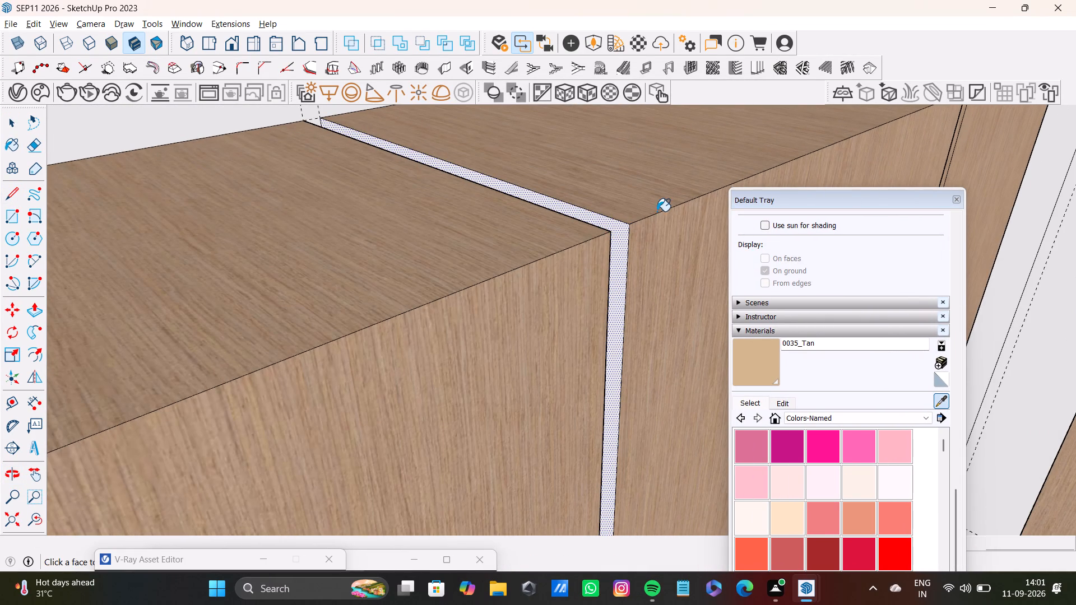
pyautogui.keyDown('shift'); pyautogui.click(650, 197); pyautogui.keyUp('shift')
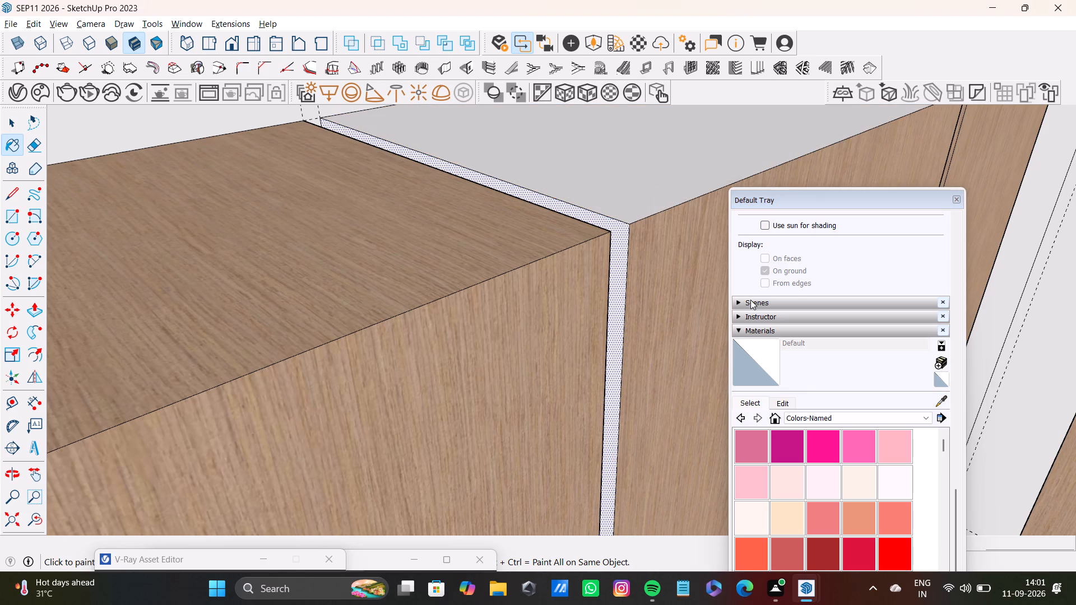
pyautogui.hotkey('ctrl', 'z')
# Sample the Plywood A 50cm#1 finish from the fourth upper cabinet's top and paint its selected side face with it.
pyautogui.keyDown('shift'); pyautogui.click(944, 407); pyautogui.keyUp('shift')
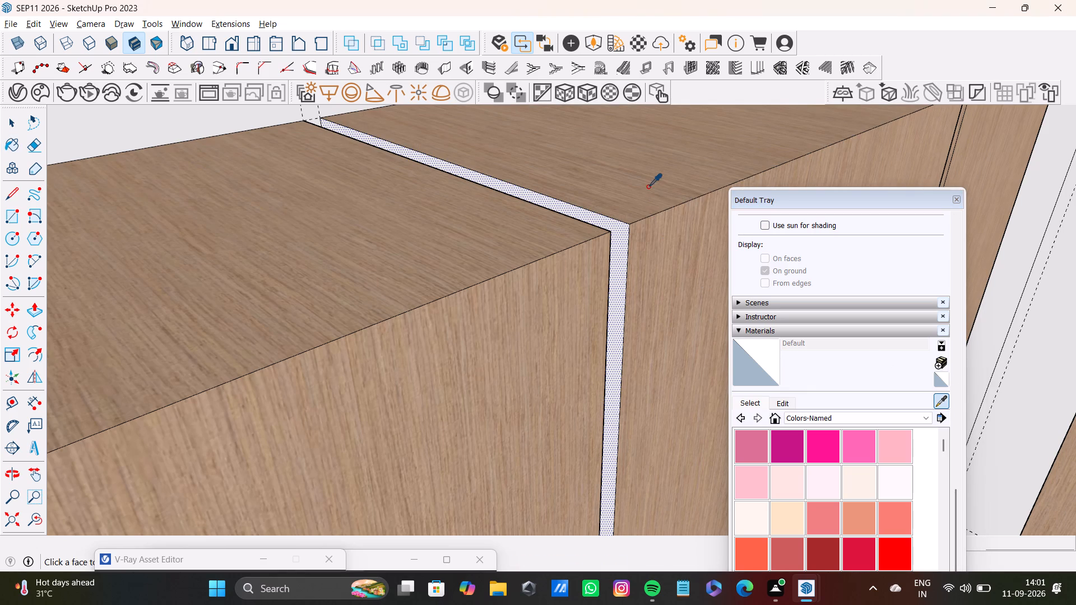
pyautogui.keyDown('shift'); pyautogui.click(648, 187); pyautogui.keyUp('shift')
pyautogui.keyDown('shift'); pyautogui.click(620, 241); pyautogui.keyUp('shift')
# Select the grey undersides of the five wood-finished upper cabinets above the tan-framed fronts and paint them with Plywood A 50cm#1.
pyautogui.keyDown('shift'); pyautogui.scroll(-14, 621, 251); pyautogui.keyUp('shift')
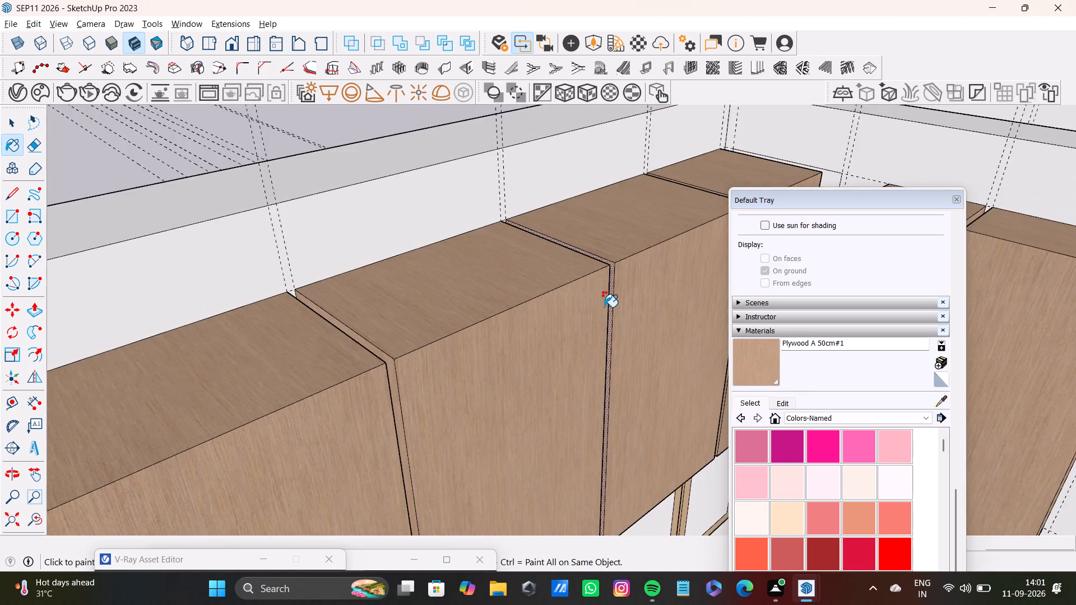
pyautogui.keyDown('shift'); pyautogui.moveTo(604, 307); pyautogui.dragTo(543, 217, button='middle'); pyautogui.keyUp('shift')
pyautogui.keyDown('shift'); pyautogui.scroll(-9, 547, 302); pyautogui.keyUp('shift')
pyautogui.moveTo(569, 365); pyautogui.dragTo(414, 287, button='middle')
pyautogui.scroll(6, 424, 340)
pyautogui.keyDown('shift'); pyautogui.moveTo(424, 342); pyautogui.dragTo(475, 421, button='middle'); pyautogui.keyUp('shift')
pyautogui.keyDown('shift'); pyautogui.scroll(-1, 475, 421); pyautogui.keyUp('shift')
pyautogui.moveTo(477, 421); pyautogui.dragTo(418, 230, button='middle')
pyautogui.scroll(5, 406, 361)
pyautogui.keyDown('shift'); pyautogui.moveTo(422, 395); pyautogui.dragTo(516, 259, button='middle'); pyautogui.keyUp('shift')
pyautogui.keyDown('shift'); pyautogui.scroll(7, 434, 313); pyautogui.keyUp('shift')
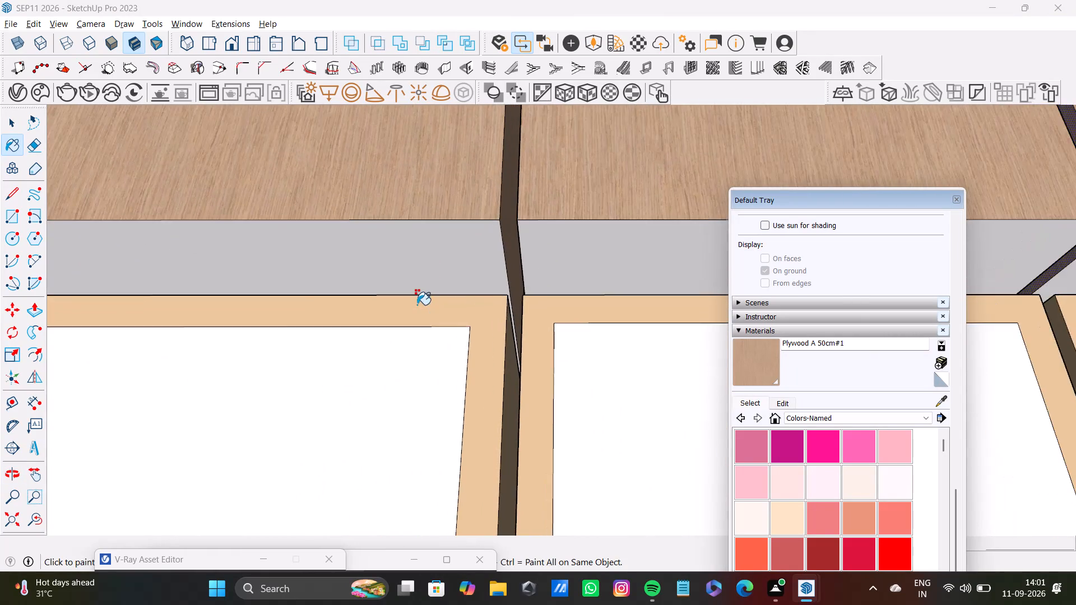
pyautogui.press('space')
pyautogui.scroll(-4, 416, 305)
pyautogui.moveTo(416, 305); pyautogui.dragTo(563, 302, button='middle')
pyautogui.keyDown('shift'); pyautogui.click(219, 271); pyautogui.keyUp('shift')
pyautogui.keyDown('shift'); pyautogui.click(368, 267); pyautogui.keyUp('shift')
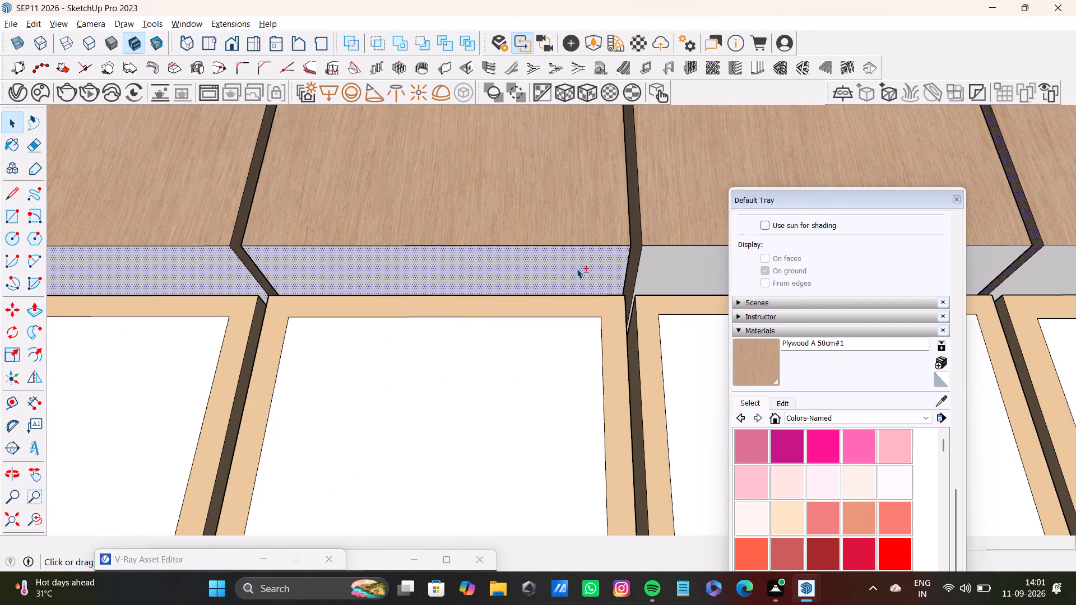
pyautogui.keyDown('shift'); pyautogui.moveTo(577, 268); pyautogui.dragTo(379, 281, button='middle'); pyautogui.keyUp('shift')
pyautogui.keyDown('shift'); pyautogui.click(518, 282); pyautogui.keyUp('shift')
pyautogui.keyDown('shift'); pyautogui.moveTo(548, 262); pyautogui.dragTo(248, 257, button='middle'); pyautogui.keyUp('shift')
pyautogui.keyDown('shift'); pyautogui.click(556, 282); pyautogui.keyUp('shift')
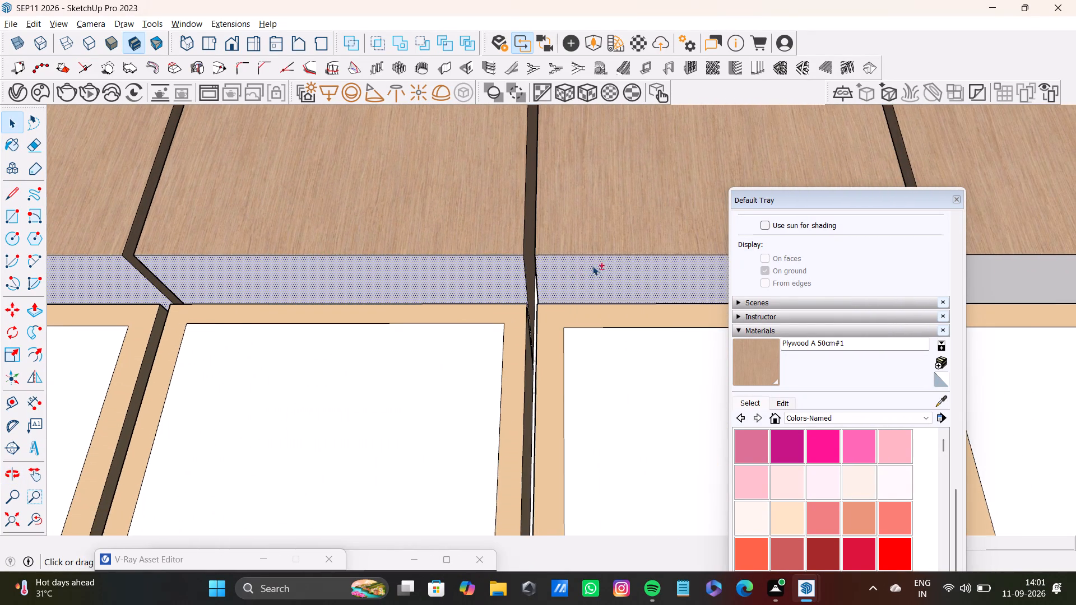
pyautogui.keyDown('shift'); pyautogui.moveTo(593, 264); pyautogui.dragTo(238, 285, button='middle'); pyautogui.keyUp('shift')
pyautogui.keyDown('shift'); pyautogui.click(627, 287); pyautogui.keyUp('shift')
pyautogui.keyDown('shift'); pyautogui.click(769, 366); pyautogui.keyUp('shift')
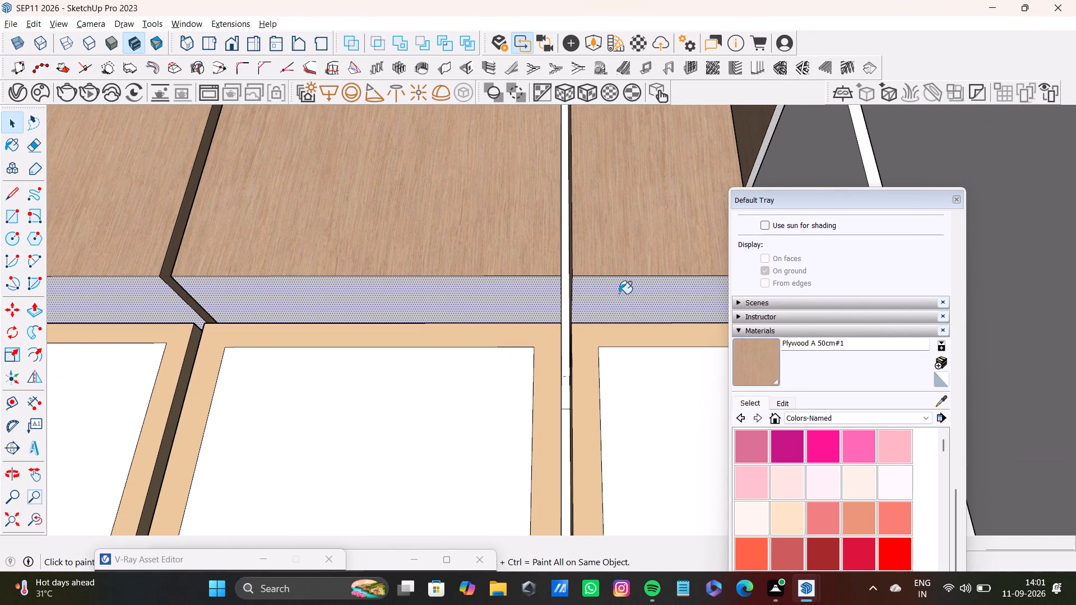
pyautogui.keyDown('shift'); pyautogui.click(623, 283); pyautogui.keyUp('shift')
# Select the undersides of the two wood-finished cabinets around the corner and paint them with Plywood A 50cm#1.
pyautogui.keyDown('shift'); pyautogui.scroll(-5, 610, 300); pyautogui.keyUp('shift')
pyautogui.moveTo(589, 314); pyautogui.dragTo(501, 343, button='middle')
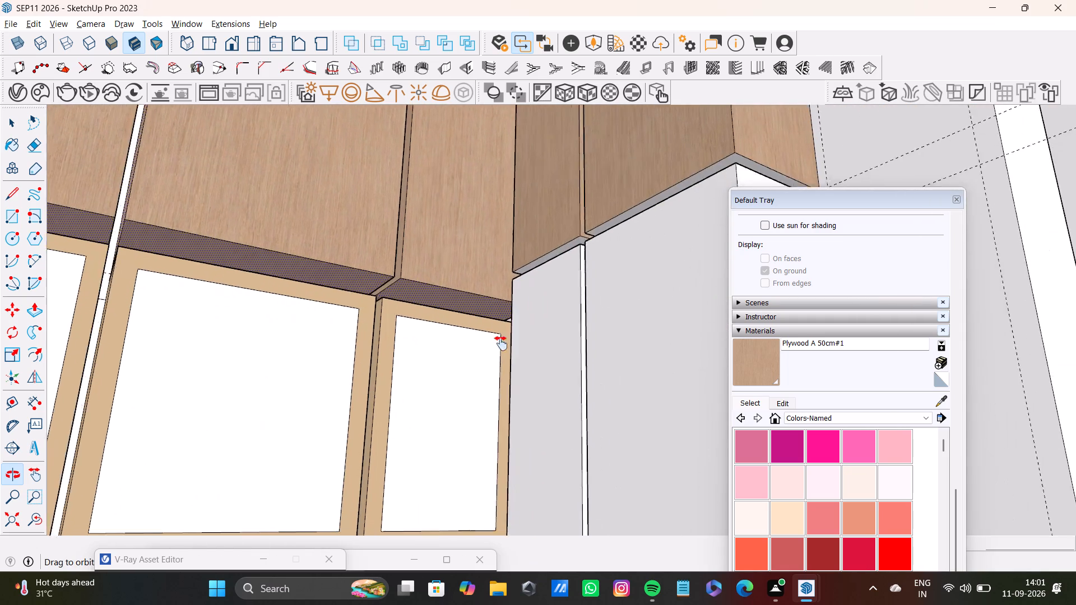
pyautogui.moveTo(501, 343); pyautogui.dragTo(504, 343, button='middle')
pyautogui.moveTo(520, 334); pyautogui.dragTo(539, 351, button='middle')
pyautogui.scroll(12, 548, 284)
pyautogui.moveTo(580, 263); pyautogui.dragTo(588, 286, button='middle')
pyautogui.scroll(3, 588, 253)
pyautogui.press('space')
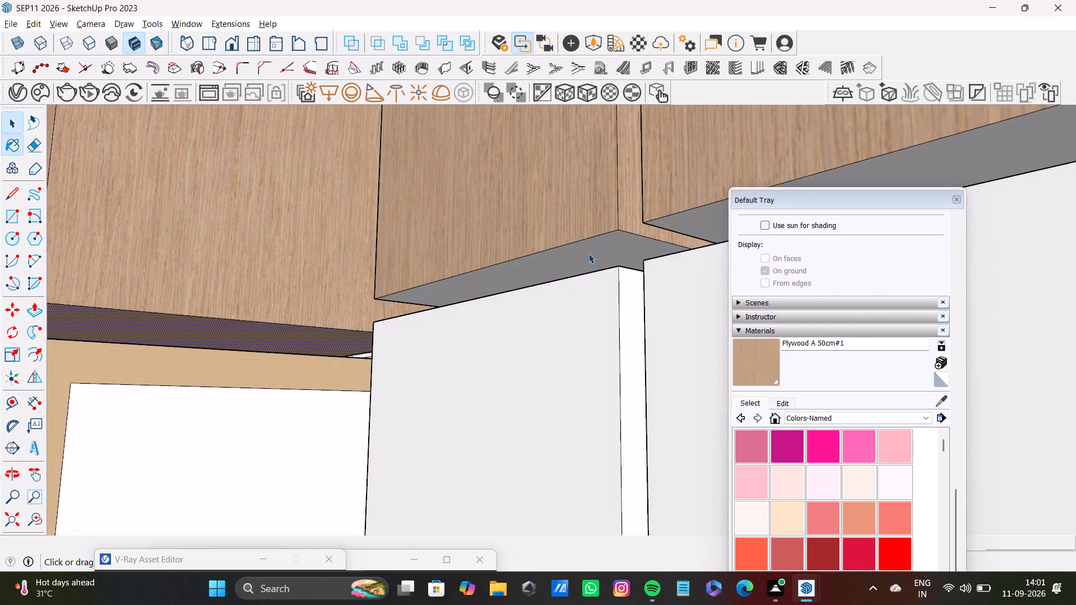
pyautogui.scroll(1, 588, 253)
pyautogui.click(601, 250)
pyautogui.keyDown('shift'); pyautogui.scroll(-4, 601, 250); pyautogui.keyUp('shift')
pyautogui.keyDown('shift'); pyautogui.moveTo(601, 250); pyautogui.dragTo(490, 282, button='middle'); pyautogui.keyUp('shift')
pyautogui.keyDown('shift'); pyautogui.scroll(3, 569, 258); pyautogui.keyUp('shift')
pyautogui.keyDown('shift'); pyautogui.click(593, 255); pyautogui.keyUp('shift')
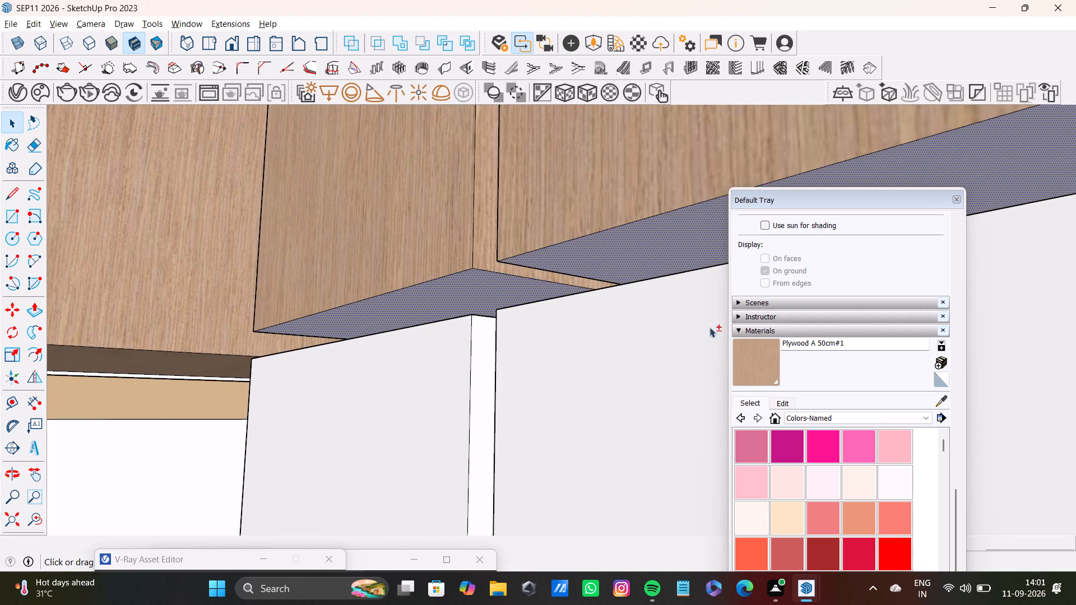
pyautogui.keyDown('shift'); pyautogui.click(760, 368); pyautogui.keyUp('shift')
pyautogui.keyDown('shift'); pyautogui.click(620, 255); pyautogui.keyUp('shift')
# Offset the outline of the narrow white front below the corner cabinets inward by about 1 1/4".
pyautogui.keyDown('shift'); pyautogui.scroll(-12, 512, 296); pyautogui.keyUp('shift')
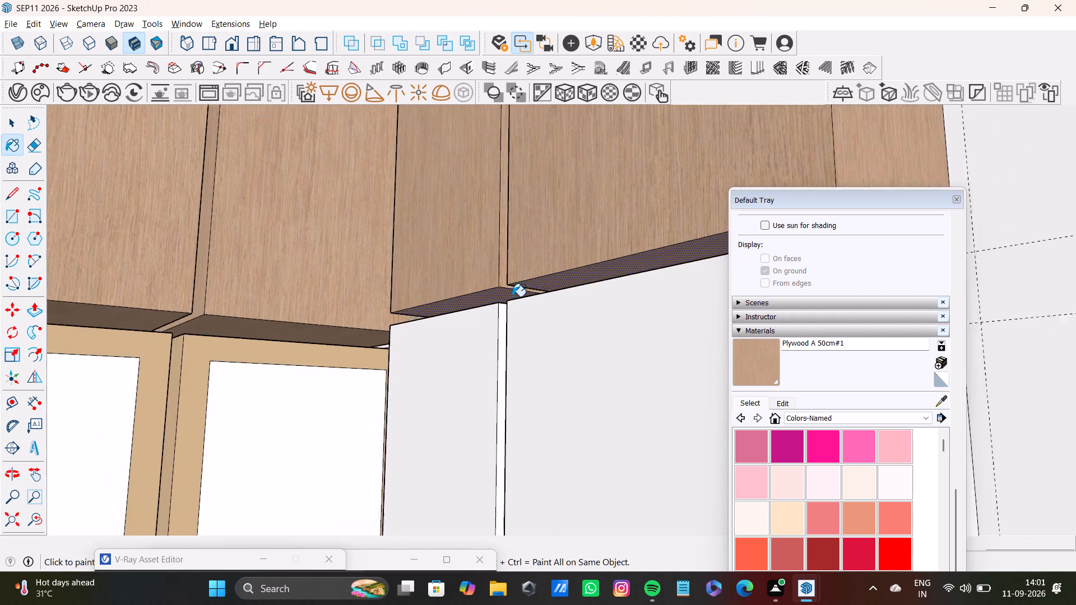
pyautogui.keyDown('shift'); pyautogui.scroll(-1, 512, 296); pyautogui.keyUp('shift')
pyautogui.keyDown('shift'); pyautogui.moveTo(502, 301); pyautogui.dragTo(476, 303, button='middle'); pyautogui.keyUp('shift')
pyautogui.scroll(-2, 486, 313)
pyautogui.moveTo(490, 330); pyautogui.dragTo(493, 352, button='middle')
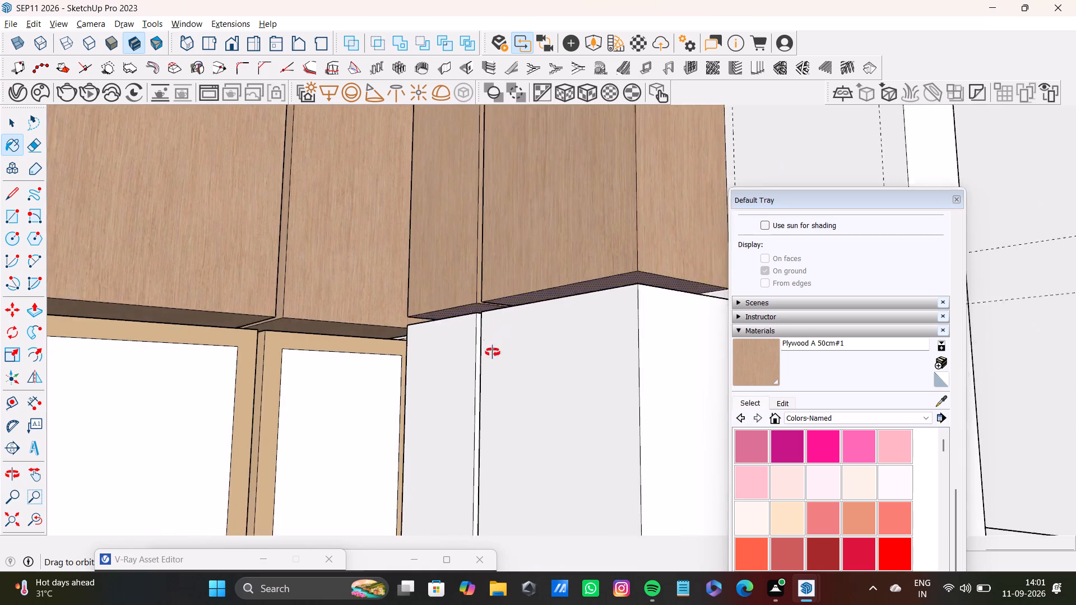
pyautogui.moveTo(493, 352); pyautogui.dragTo(595, 381, button='middle')
pyautogui.scroll(-5, 507, 399)
pyautogui.moveTo(506, 418); pyautogui.dragTo(509, 338, button='middle')
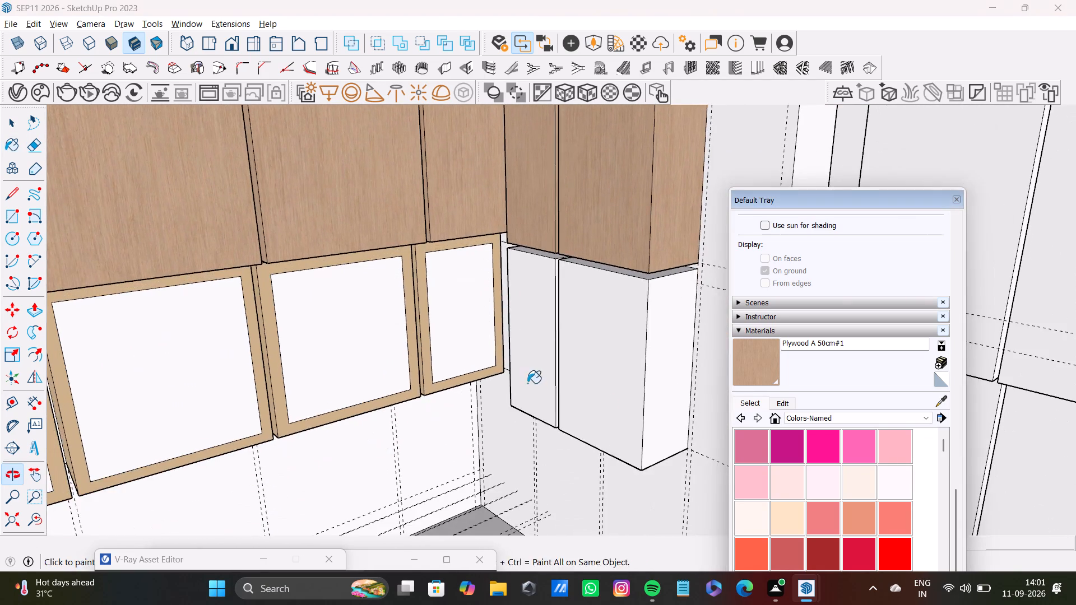
pyautogui.moveTo(528, 383); pyautogui.dragTo(458, 343, button='middle')
pyautogui.moveTo(456, 343); pyautogui.dragTo(541, 347, button='middle')
pyautogui.scroll(3, 549, 291)
pyautogui.keyDown('shift'); pyautogui.moveTo(544, 262); pyautogui.dragTo(516, 270, button='middle'); pyautogui.keyUp('shift')
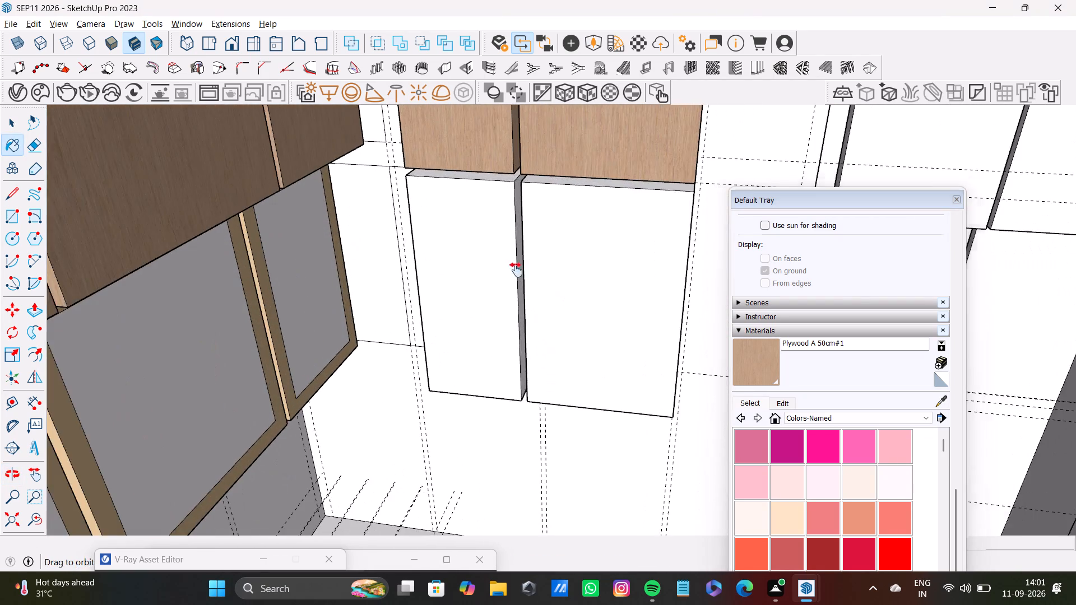
pyautogui.keyDown('shift'); pyautogui.moveTo(516, 270); pyautogui.dragTo(500, 289, button='middle'); pyautogui.keyUp('shift')
pyautogui.moveTo(491, 296); pyautogui.dragTo(532, 273, button='middle')
pyautogui.press('space')
pyautogui.click(478, 275)
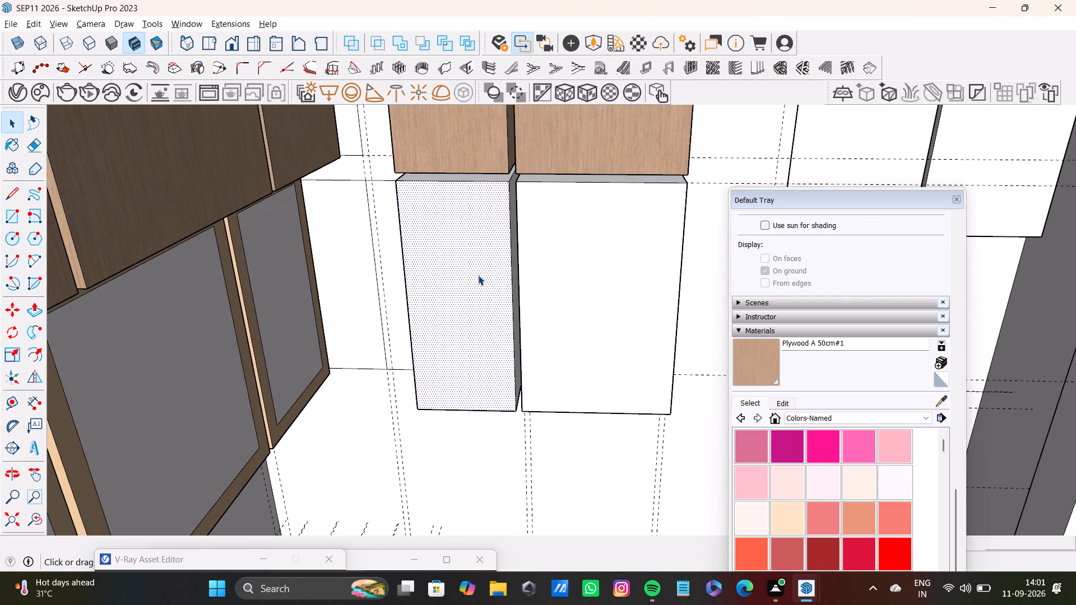
pyautogui.press('f')
pyautogui.click(457, 281)
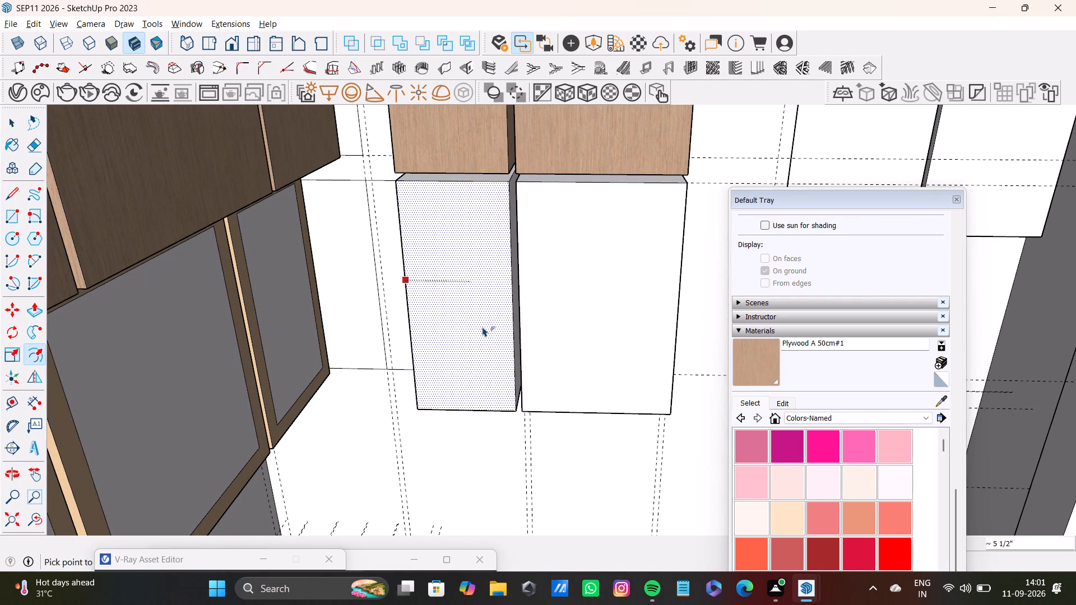
pyautogui.click(424, 306)
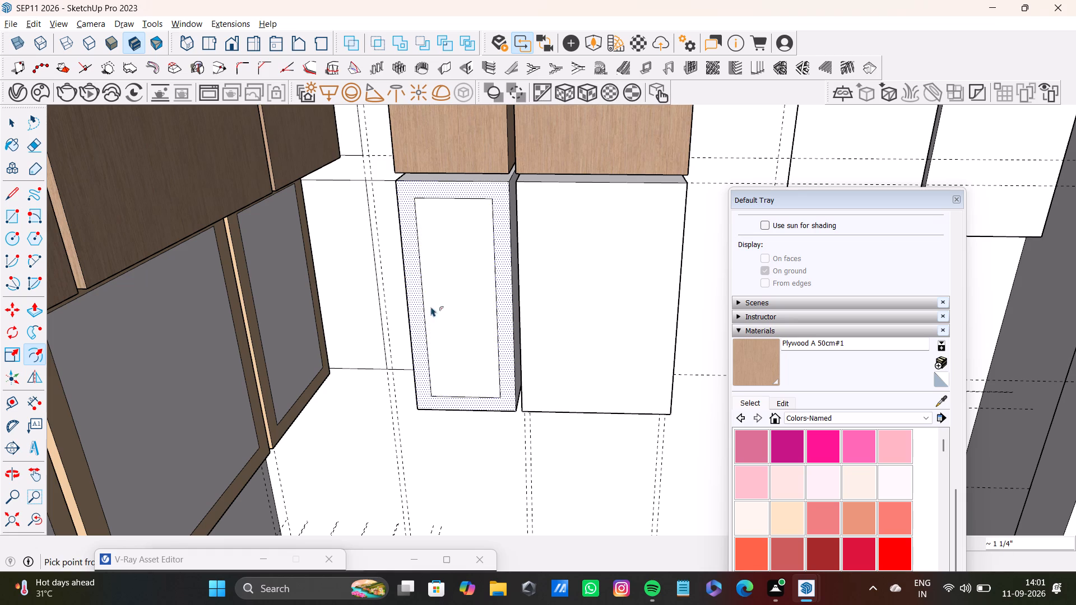
# Offset the outline of the wider adjacent white front inward to form a matching border, undoing the misplaced first offset.
pyautogui.press('space')
pyautogui.click(588, 319)
pyautogui.press('f')
pyautogui.click(588, 319)
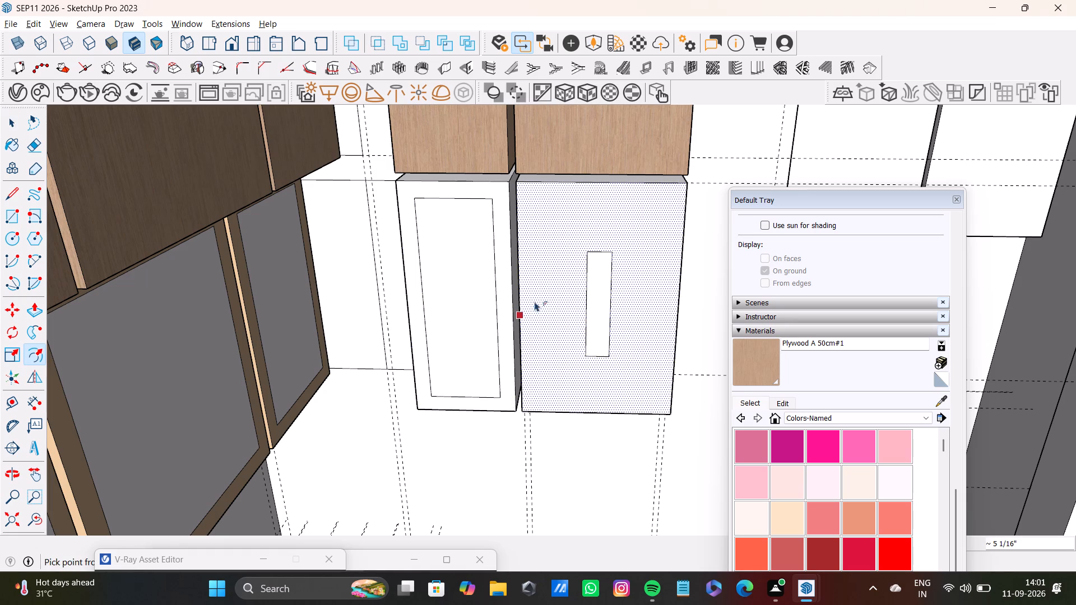
pyautogui.hotkey('ctrl', 'z')
pyautogui.click(582, 308)
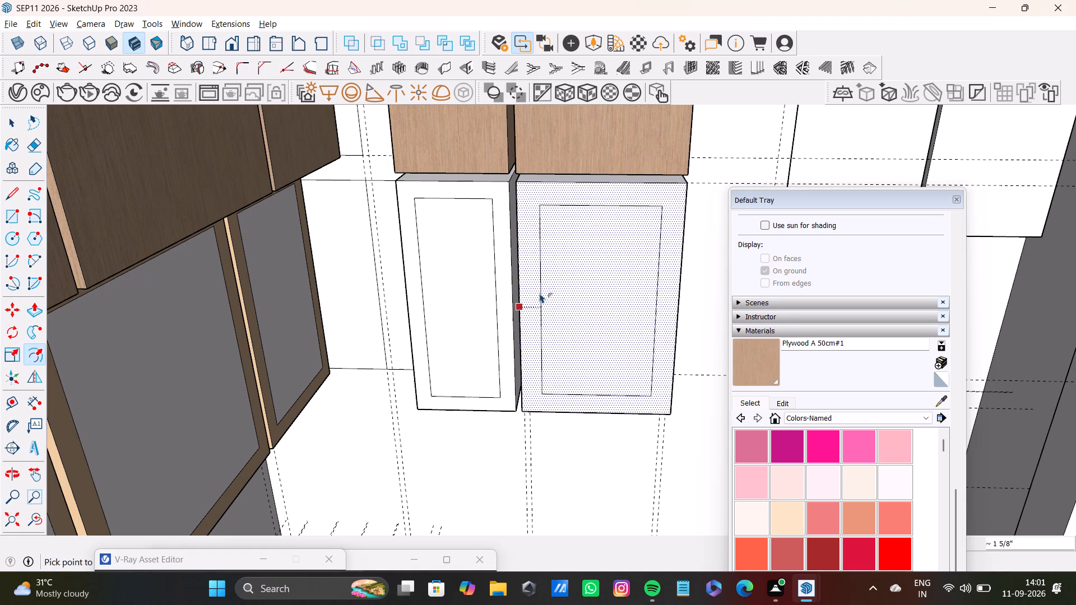
pyautogui.click(535, 290)
pyautogui.press('space')
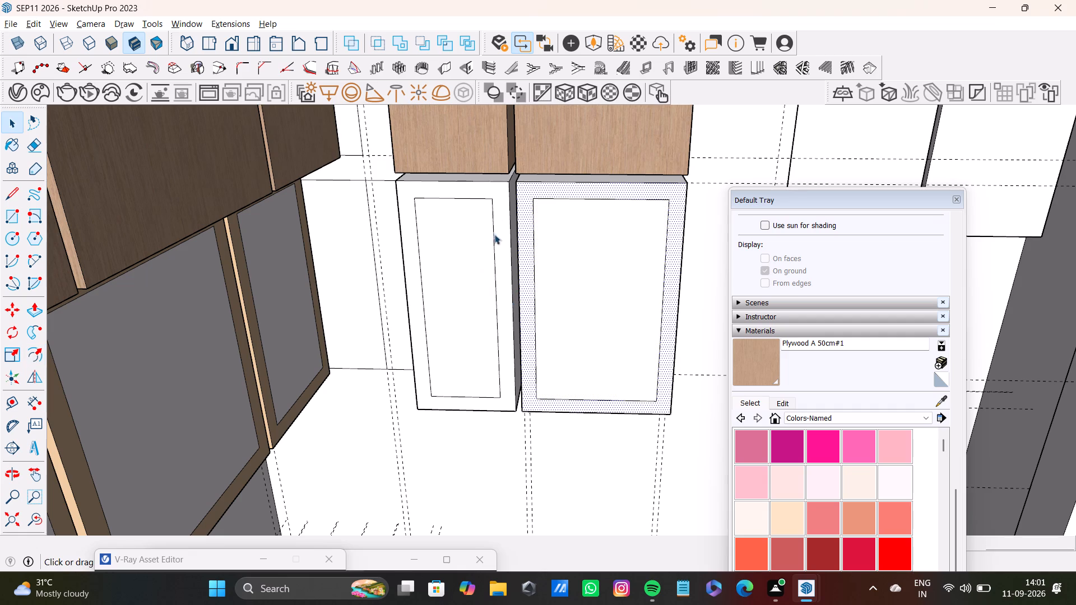
# Sample the 0035_Tan colour from the frame of the neighbouring painted cabinet front.
pyautogui.scroll(7, 495, 212)
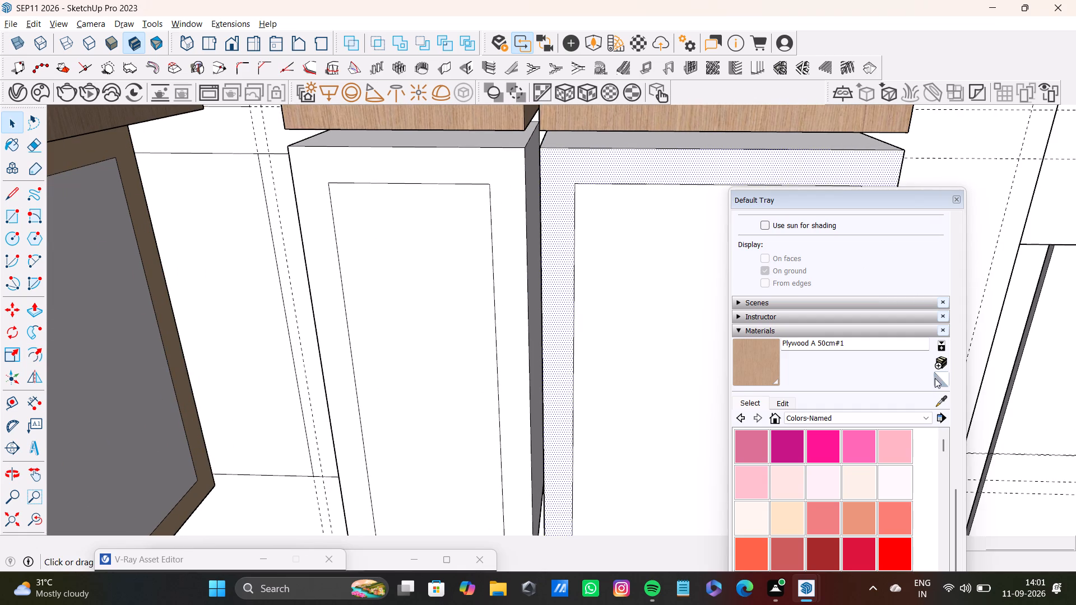
pyautogui.keyDown('shift'); pyautogui.click(941, 402); pyautogui.keyUp('shift')
pyautogui.keyDown('shift'); pyautogui.click(161, 292); pyautogui.keyUp('shift')
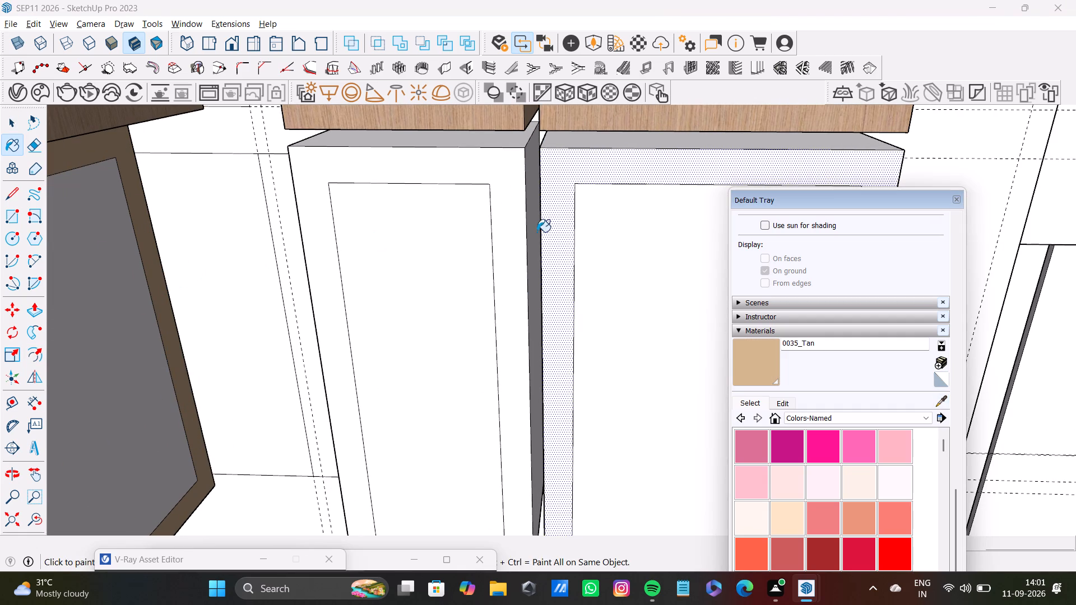
# Select the border, top, outer side and gap-facing side faces of the two newly bordered white fronts.
pyautogui.press('space')
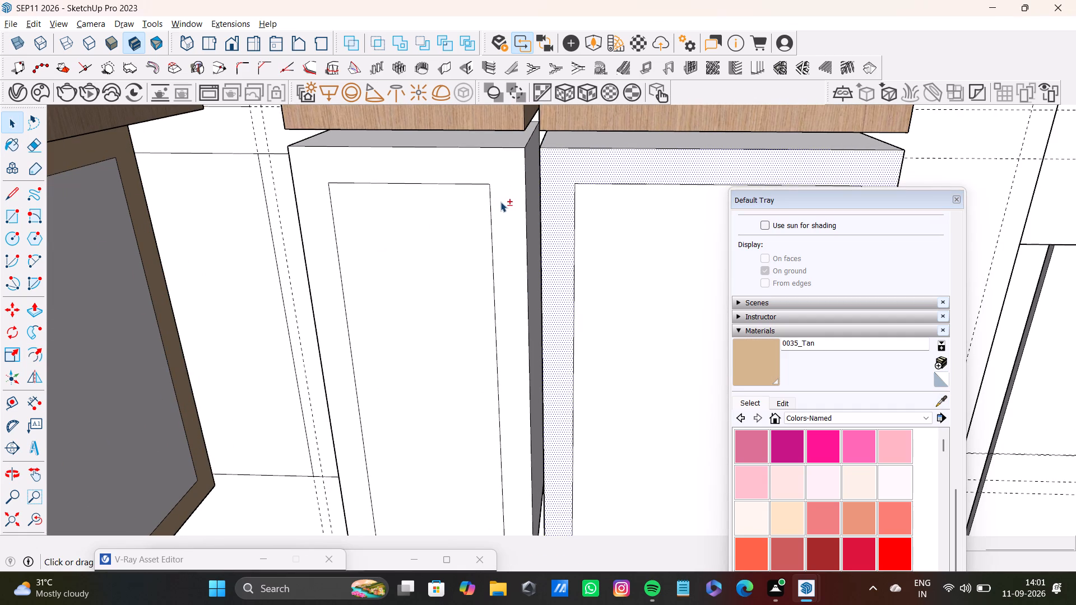
pyautogui.keyDown('shift'); pyautogui.click(500, 201); pyautogui.keyUp('shift')
pyautogui.keyDown('shift'); pyautogui.click(522, 144); pyautogui.keyUp('shift')
pyautogui.keyDown('shift'); pyautogui.click(558, 145); pyautogui.keyUp('shift')
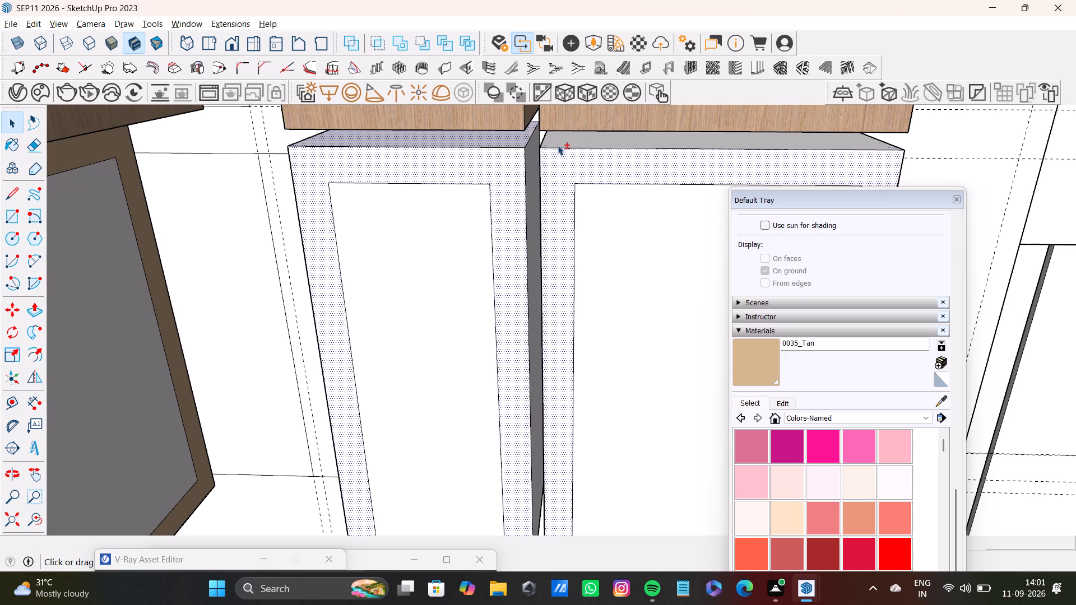
pyautogui.keyDown('shift'); pyautogui.scroll(7, 540, 271); pyautogui.keyUp('shift')
pyautogui.keyDown('shift'); pyautogui.click(528, 183); pyautogui.keyUp('shift')
pyautogui.keyDown('shift'); pyautogui.scroll(-7, 523, 196); pyautogui.keyUp('shift')
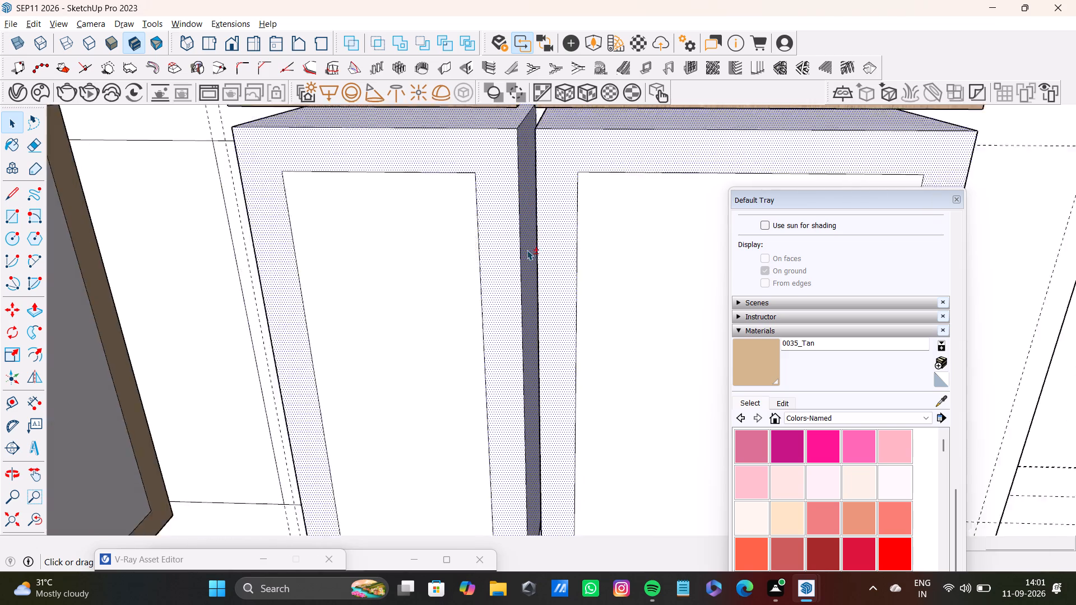
pyautogui.keyDown('shift'); pyautogui.scroll(-7, 527, 250); pyautogui.keyUp('shift')
pyautogui.keyDown('shift'); pyautogui.moveTo(585, 249); pyautogui.dragTo(438, 281, button='middle'); pyautogui.keyUp('shift')
pyautogui.keyDown('shift'); pyautogui.moveTo(557, 305); pyautogui.dragTo(547, 308, button='middle'); pyautogui.keyUp('shift')
pyautogui.moveTo(557, 308); pyautogui.dragTo(512, 322, button='middle')
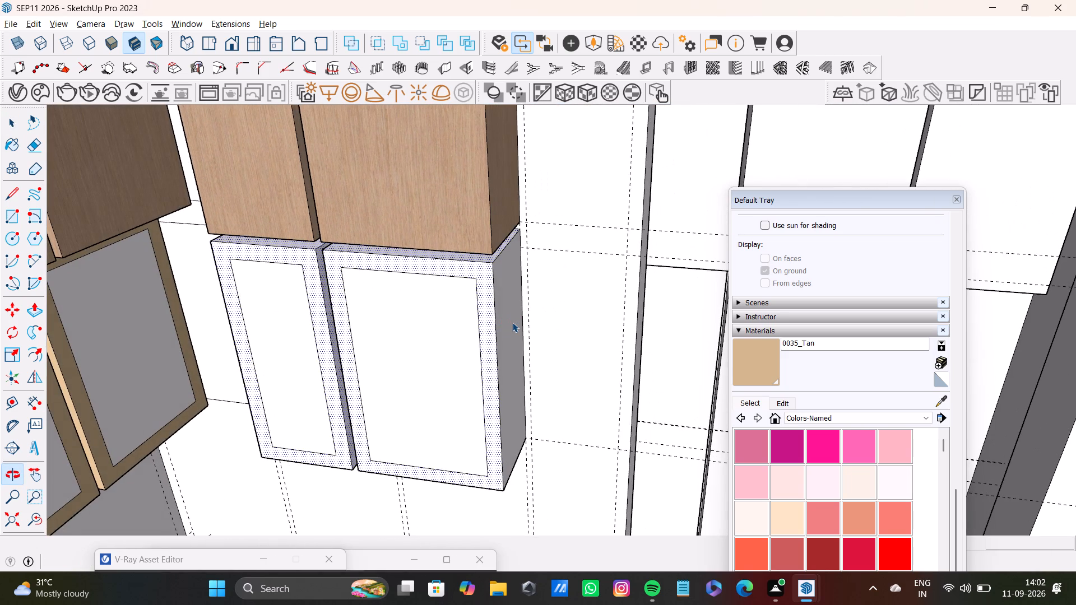
pyautogui.keyDown('shift'); pyautogui.scroll(3, 512, 322); pyautogui.keyUp('shift')
pyautogui.keyDown('shift'); pyautogui.click(518, 308); pyautogui.keyUp('shift')
pyautogui.keyDown('shift'); pyautogui.scroll(-7, 511, 317); pyautogui.keyUp('shift')
pyautogui.keyDown('shift'); pyautogui.moveTo(503, 340); pyautogui.dragTo(573, 352, button='middle'); pyautogui.keyUp('shift')
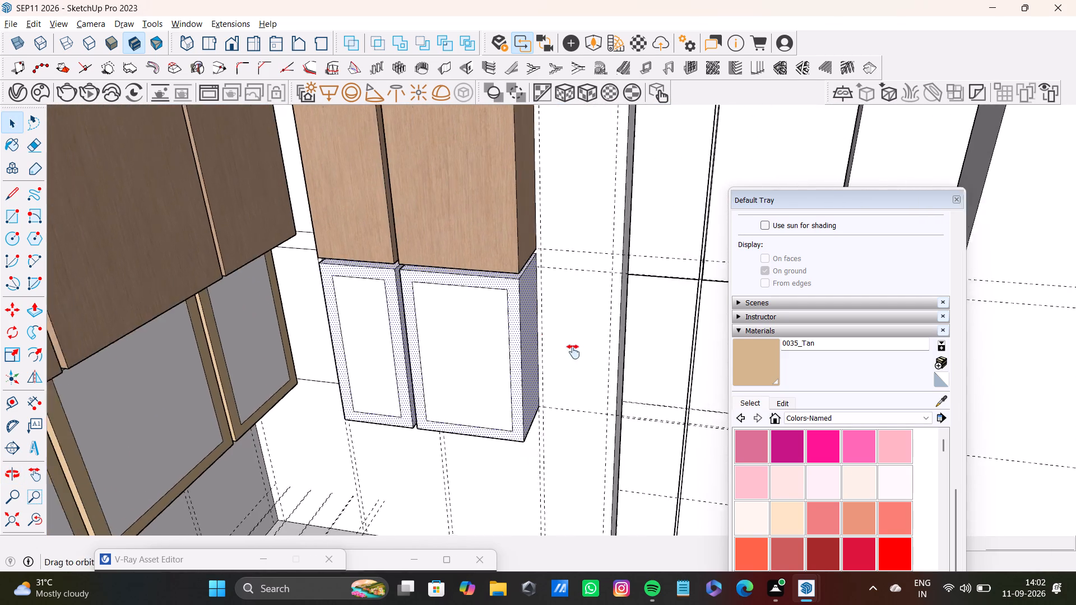
pyautogui.keyDown('shift'); pyautogui.moveTo(573, 352); pyautogui.dragTo(574, 352, button='middle'); pyautogui.keyUp('shift')
pyautogui.keyDown('shift'); pyautogui.scroll(11, 509, 332); pyautogui.keyUp('shift')
pyautogui.moveTo(432, 322); pyautogui.dragTo(607, 334, button='middle')
pyautogui.scroll(4, 389, 308)
pyautogui.keyDown('shift'); pyautogui.scroll(1, 476, 276); pyautogui.keyUp('shift')
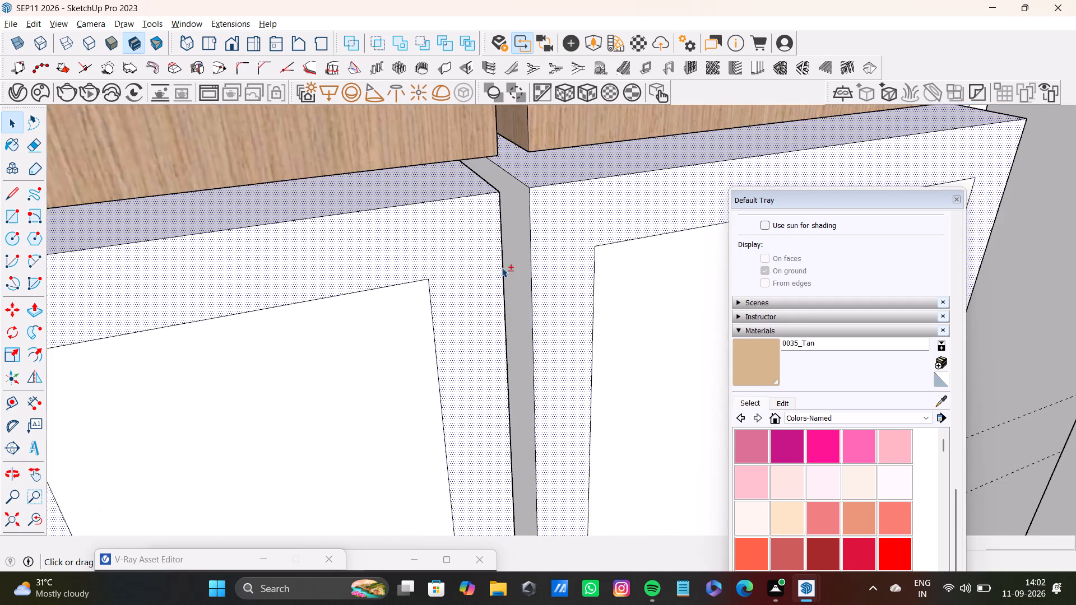
pyautogui.keyDown('shift'); pyautogui.click(512, 265); pyautogui.keyUp('shift')
pyautogui.keyDown('shift'); pyautogui.scroll(-10, 501, 268); pyautogui.keyUp('shift')
pyautogui.keyDown('shift'); pyautogui.moveTo(470, 311); pyautogui.dragTo(479, 225, button='middle'); pyautogui.keyUp('shift')
pyautogui.moveTo(309, 283); pyautogui.dragTo(345, 274, button='middle')
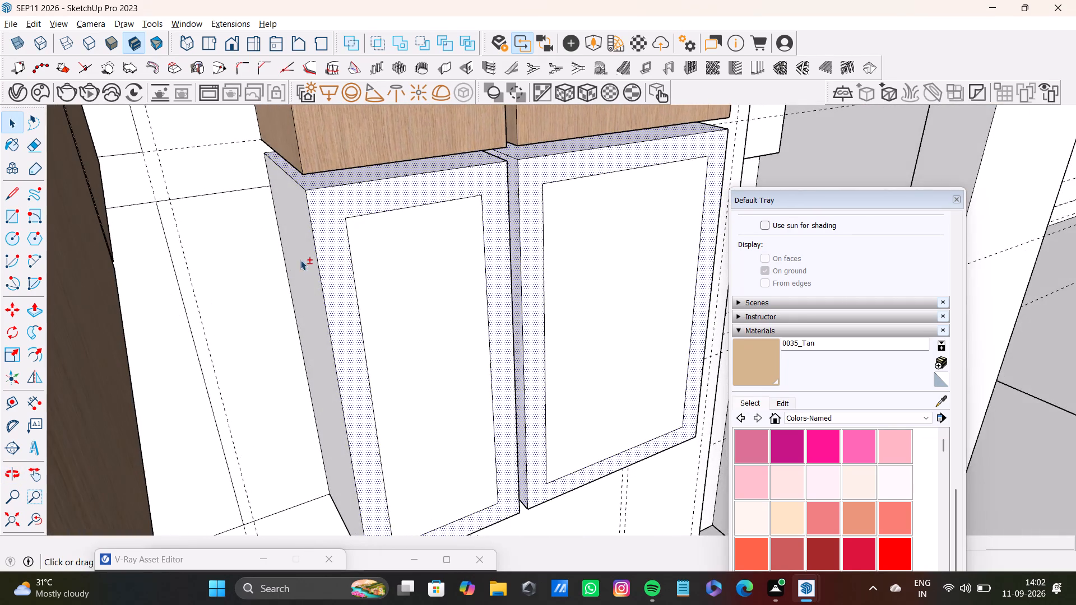
pyautogui.keyDown('shift'); pyautogui.click(300, 260); pyautogui.keyUp('shift')
pyautogui.keyDown('shift'); pyautogui.scroll(-7, 307, 277); pyautogui.keyUp('shift')
pyautogui.keyDown('shift'); pyautogui.click(27, 524); pyautogui.keyUp('shift')
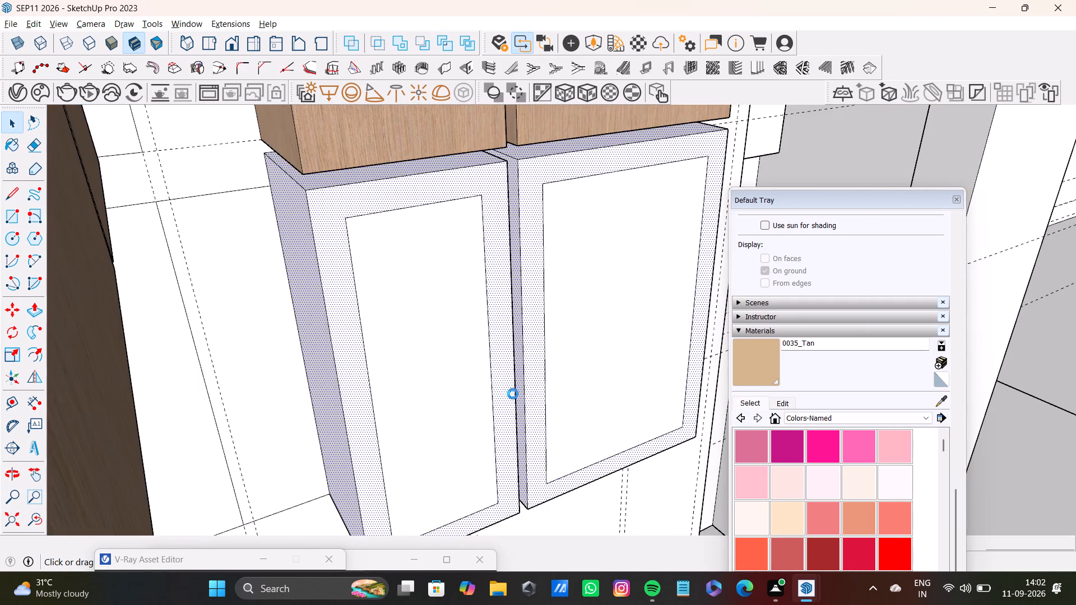
# Add the undersides of both fronts to the selection and paint all the selected faces with 0035_Tan.
pyautogui.keyDown('shift'); pyautogui.moveTo(529, 397); pyautogui.dragTo(453, 392, button='middle'); pyautogui.keyUp('shift')
pyautogui.moveTo(541, 429); pyautogui.dragTo(308, 415, button='middle')
pyautogui.scroll(3, 308, 409)
pyautogui.keyDown('shift'); pyautogui.moveTo(320, 404); pyautogui.dragTo(440, 500, button='middle'); pyautogui.keyUp('shift')
pyautogui.moveTo(442, 482); pyautogui.dragTo(479, 313, button='middle')
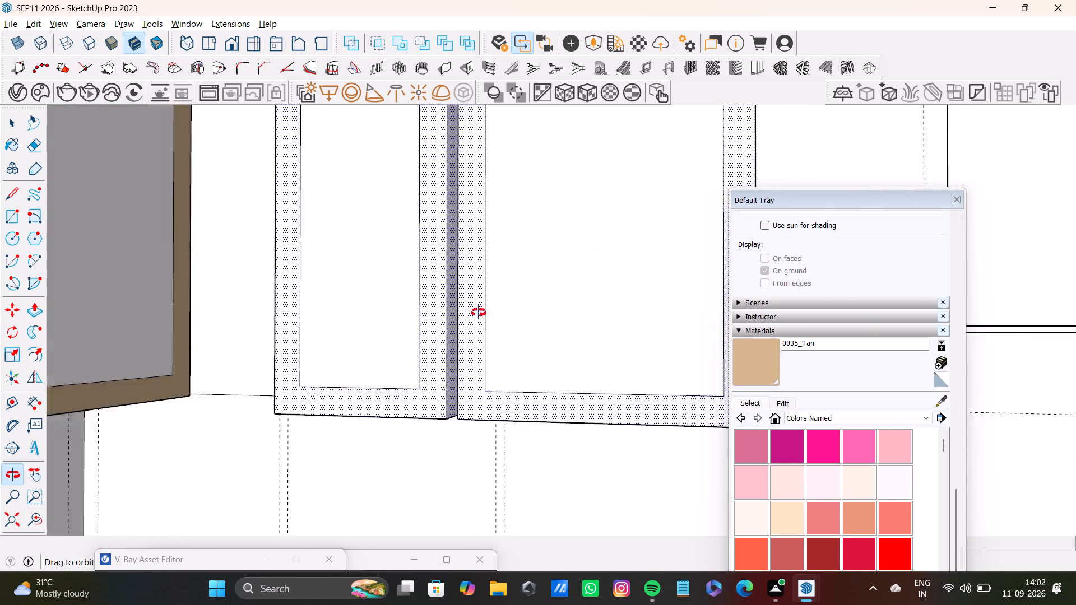
pyautogui.moveTo(479, 313); pyautogui.dragTo(485, 292, button='middle')
pyautogui.moveTo(449, 375); pyautogui.dragTo(469, 323, button='middle')
pyautogui.keyDown('shift'); pyautogui.click(469, 287); pyautogui.keyUp('shift')
pyautogui.keyDown('shift'); pyautogui.click(565, 274); pyautogui.keyUp('shift')
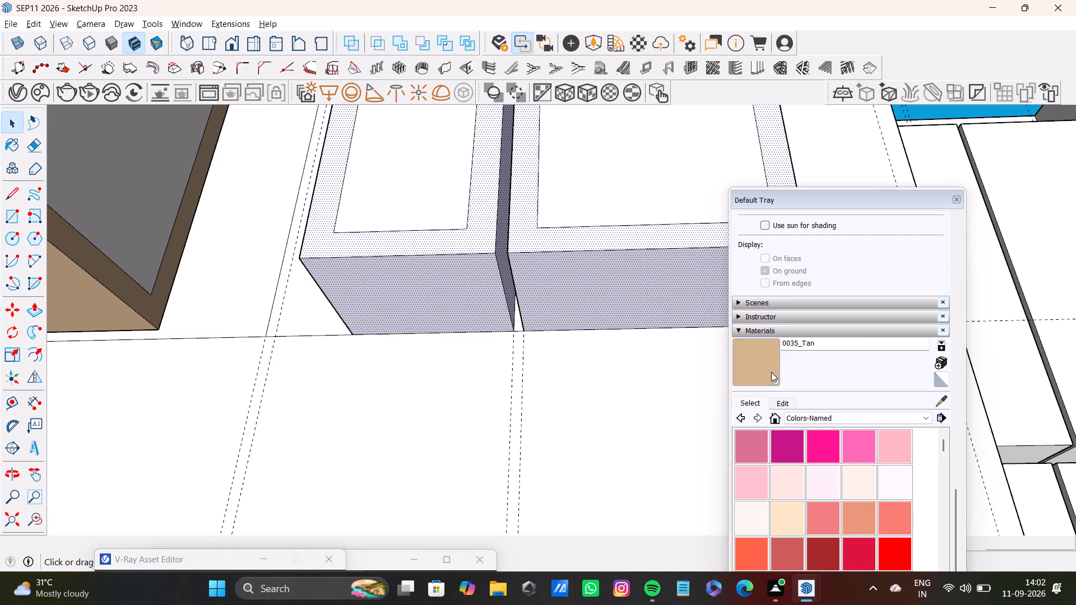
pyautogui.keyDown('shift'); pyautogui.click(771, 372); pyautogui.keyUp('shift')
pyautogui.keyDown('shift'); pyautogui.click(600, 288); pyautogui.keyUp('shift')
# Examine the painted cabinets and the remaining white storage fronts around the kitchen for faces still lacking a finish.
pyautogui.keyDown('shift'); pyautogui.scroll(-3, 600, 287); pyautogui.keyUp('shift')
pyautogui.moveTo(599, 278); pyautogui.dragTo(574, 462, button='middle')
pyautogui.scroll(-4, 531, 408)
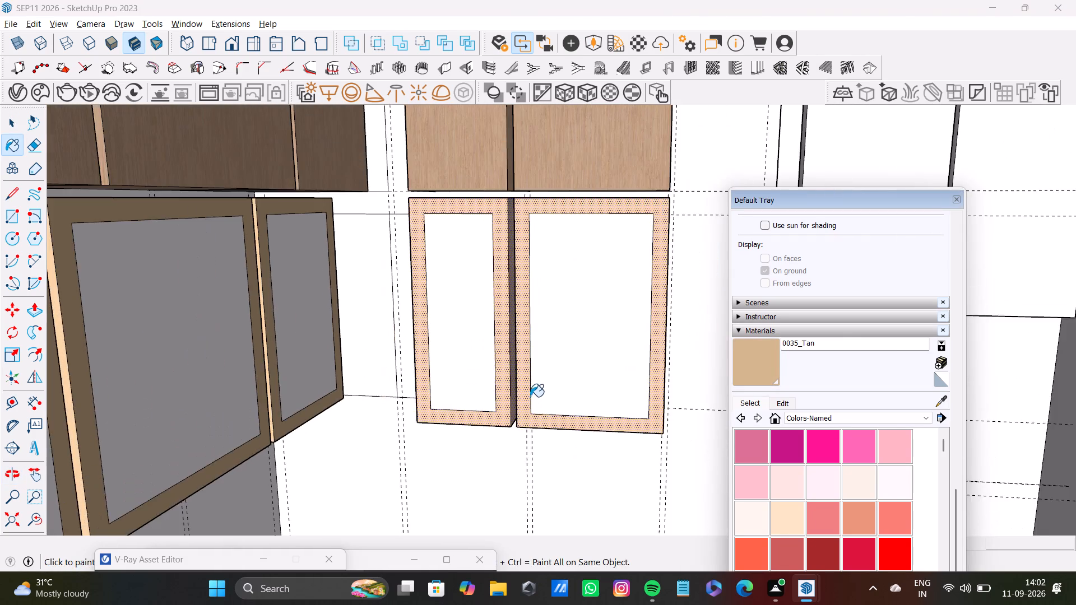
pyautogui.keyDown('shift'); pyautogui.moveTo(534, 373); pyautogui.dragTo(529, 423, button='middle'); pyautogui.keyUp('shift')
pyautogui.moveTo(523, 460); pyautogui.dragTo(583, 506, button='middle')
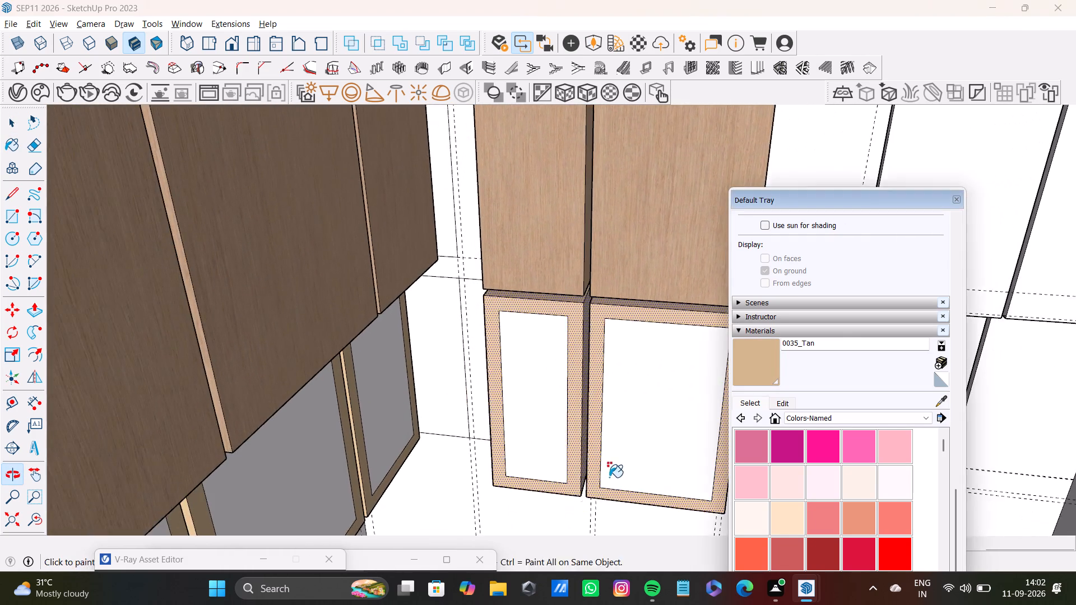
pyautogui.moveTo(617, 470); pyautogui.dragTo(508, 551, button='middle')
pyautogui.keyDown('shift'); pyautogui.moveTo(361, 415); pyautogui.dragTo(595, 331, button='middle'); pyautogui.keyUp('shift')
pyautogui.moveTo(669, 365); pyautogui.dragTo(438, 424, button='middle')
pyautogui.keyDown('shift'); pyautogui.moveTo(365, 370); pyautogui.dragTo(673, 349, button='middle'); pyautogui.keyUp('shift')
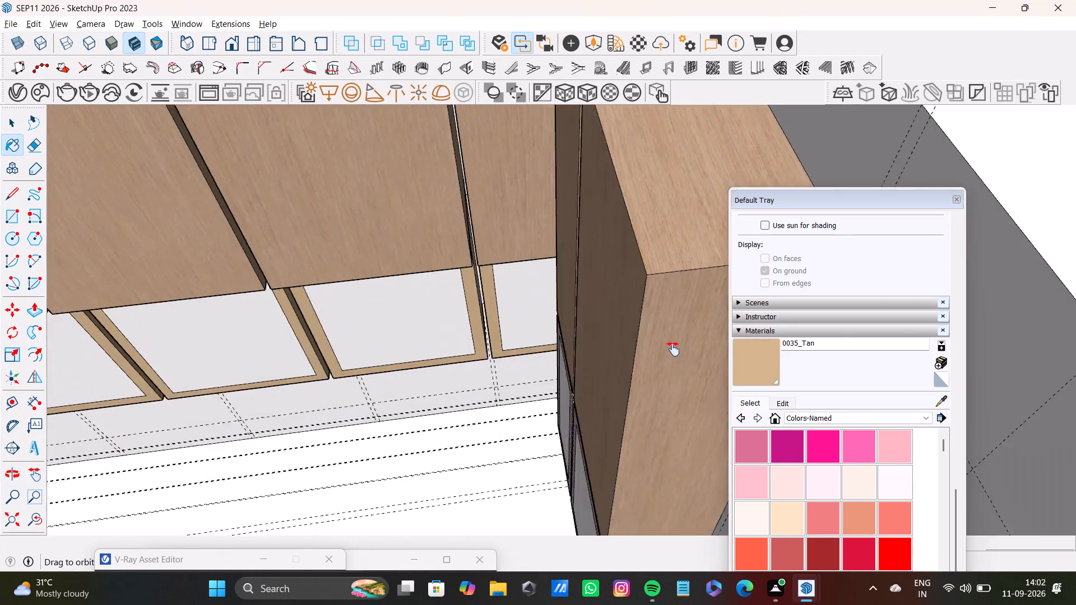
pyautogui.keyDown('shift'); pyautogui.moveTo(673, 349); pyautogui.dragTo(703, 359, button='middle'); pyautogui.keyUp('shift')
pyautogui.scroll(-7, 665, 367)
pyautogui.keyDown('shift'); pyautogui.moveTo(615, 382); pyautogui.dragTo(593, 389, button='middle'); pyautogui.keyUp('shift')
pyautogui.moveTo(568, 411); pyautogui.dragTo(316, 454, button='middle')
pyautogui.scroll(-4, 273, 424)
pyautogui.keyDown('shift'); pyautogui.moveTo(262, 412); pyautogui.dragTo(503, 385, button='middle'); pyautogui.keyUp('shift')
pyautogui.scroll(3, 503, 393)
pyautogui.moveTo(514, 418); pyautogui.dragTo(328, 371, button='middle')
pyautogui.keyDown('shift'); pyautogui.moveTo(363, 249); pyautogui.dragTo(508, 366, button='middle'); pyautogui.keyUp('shift')
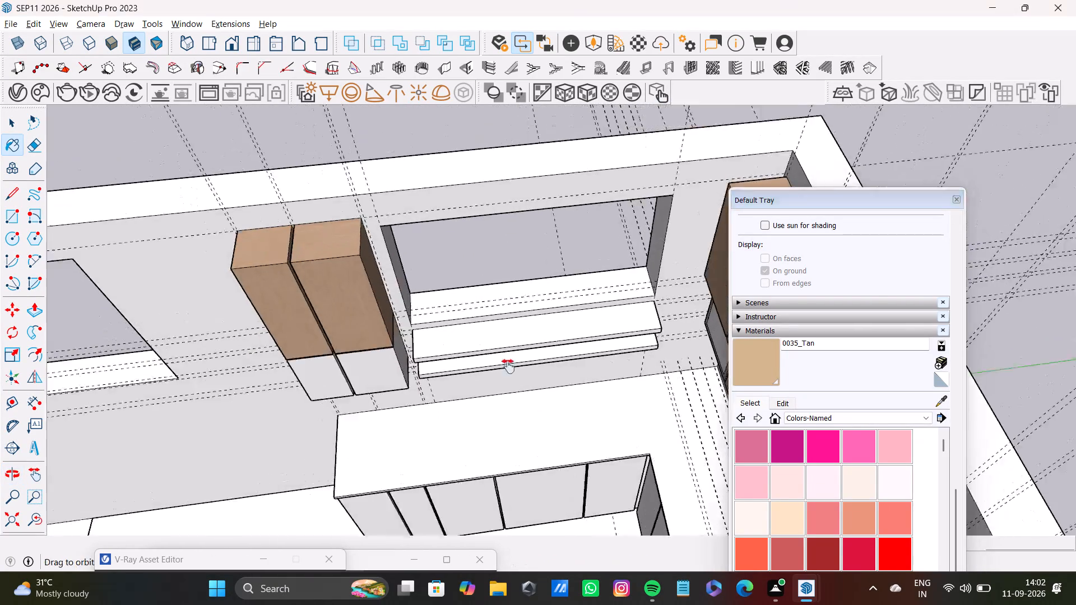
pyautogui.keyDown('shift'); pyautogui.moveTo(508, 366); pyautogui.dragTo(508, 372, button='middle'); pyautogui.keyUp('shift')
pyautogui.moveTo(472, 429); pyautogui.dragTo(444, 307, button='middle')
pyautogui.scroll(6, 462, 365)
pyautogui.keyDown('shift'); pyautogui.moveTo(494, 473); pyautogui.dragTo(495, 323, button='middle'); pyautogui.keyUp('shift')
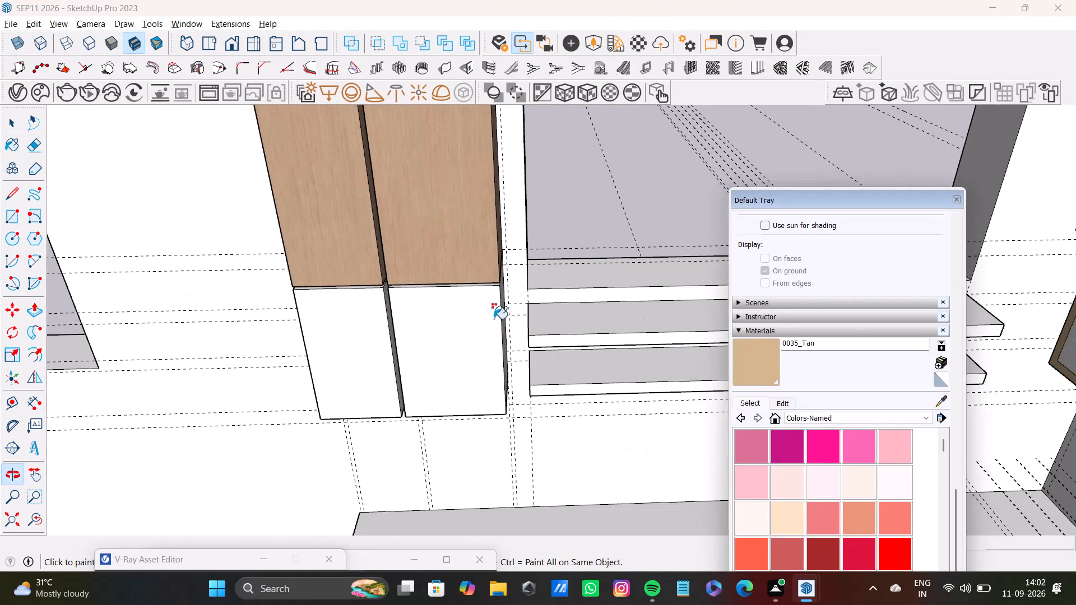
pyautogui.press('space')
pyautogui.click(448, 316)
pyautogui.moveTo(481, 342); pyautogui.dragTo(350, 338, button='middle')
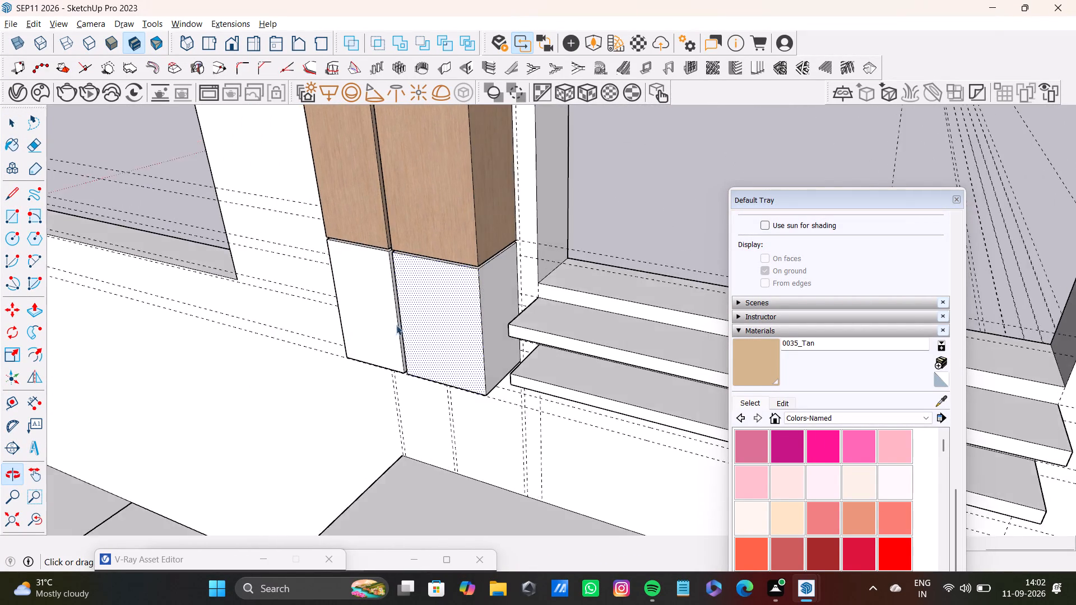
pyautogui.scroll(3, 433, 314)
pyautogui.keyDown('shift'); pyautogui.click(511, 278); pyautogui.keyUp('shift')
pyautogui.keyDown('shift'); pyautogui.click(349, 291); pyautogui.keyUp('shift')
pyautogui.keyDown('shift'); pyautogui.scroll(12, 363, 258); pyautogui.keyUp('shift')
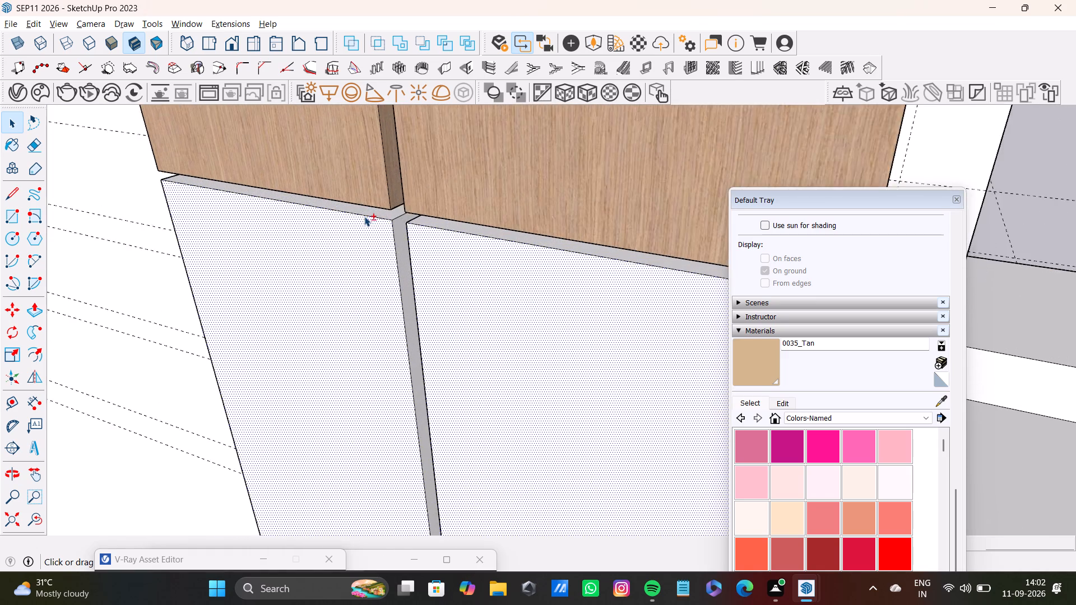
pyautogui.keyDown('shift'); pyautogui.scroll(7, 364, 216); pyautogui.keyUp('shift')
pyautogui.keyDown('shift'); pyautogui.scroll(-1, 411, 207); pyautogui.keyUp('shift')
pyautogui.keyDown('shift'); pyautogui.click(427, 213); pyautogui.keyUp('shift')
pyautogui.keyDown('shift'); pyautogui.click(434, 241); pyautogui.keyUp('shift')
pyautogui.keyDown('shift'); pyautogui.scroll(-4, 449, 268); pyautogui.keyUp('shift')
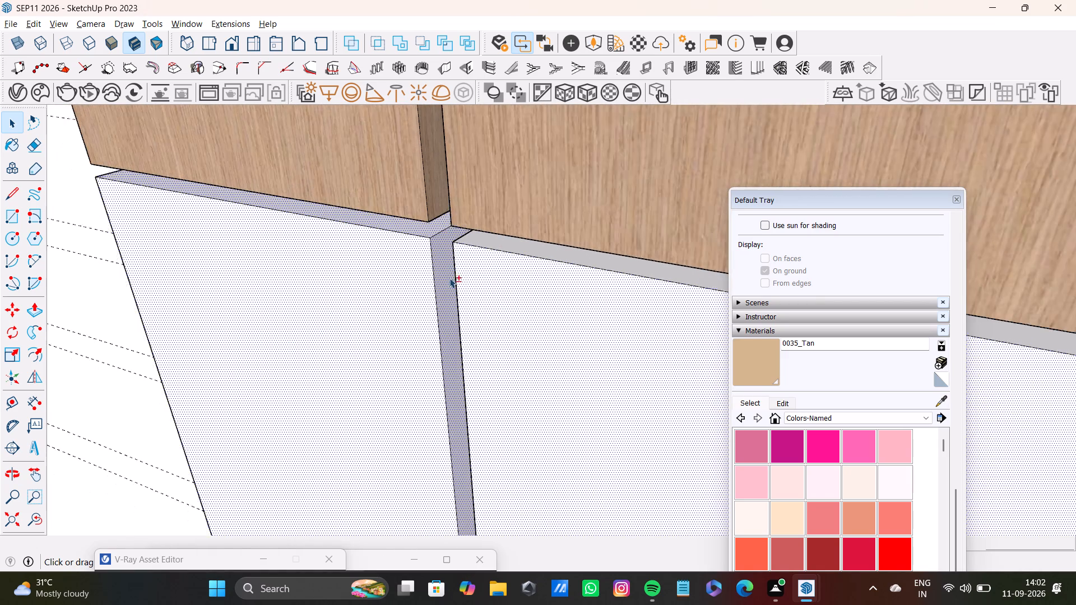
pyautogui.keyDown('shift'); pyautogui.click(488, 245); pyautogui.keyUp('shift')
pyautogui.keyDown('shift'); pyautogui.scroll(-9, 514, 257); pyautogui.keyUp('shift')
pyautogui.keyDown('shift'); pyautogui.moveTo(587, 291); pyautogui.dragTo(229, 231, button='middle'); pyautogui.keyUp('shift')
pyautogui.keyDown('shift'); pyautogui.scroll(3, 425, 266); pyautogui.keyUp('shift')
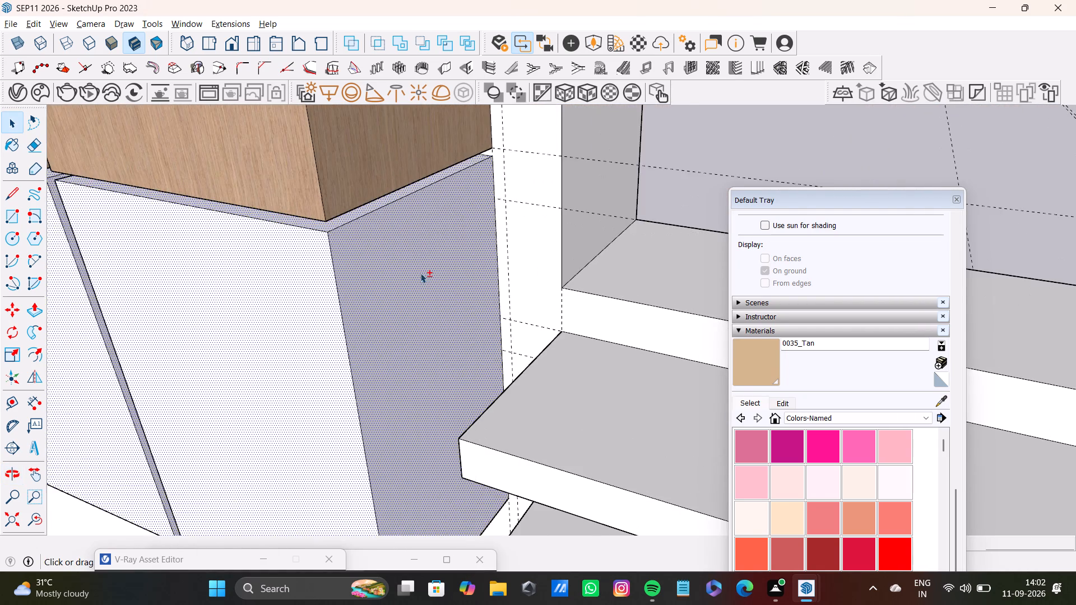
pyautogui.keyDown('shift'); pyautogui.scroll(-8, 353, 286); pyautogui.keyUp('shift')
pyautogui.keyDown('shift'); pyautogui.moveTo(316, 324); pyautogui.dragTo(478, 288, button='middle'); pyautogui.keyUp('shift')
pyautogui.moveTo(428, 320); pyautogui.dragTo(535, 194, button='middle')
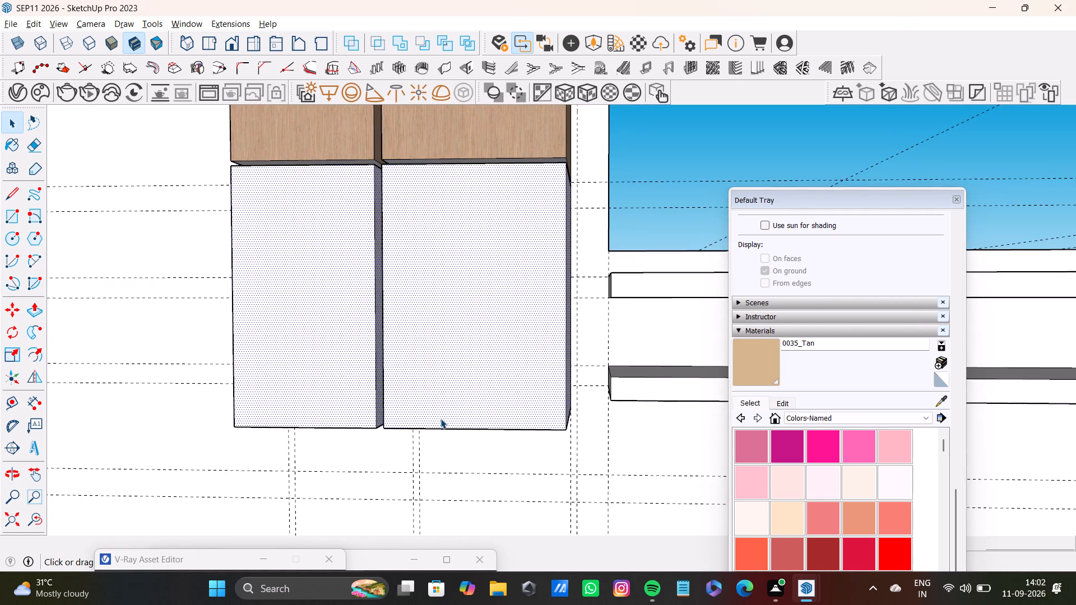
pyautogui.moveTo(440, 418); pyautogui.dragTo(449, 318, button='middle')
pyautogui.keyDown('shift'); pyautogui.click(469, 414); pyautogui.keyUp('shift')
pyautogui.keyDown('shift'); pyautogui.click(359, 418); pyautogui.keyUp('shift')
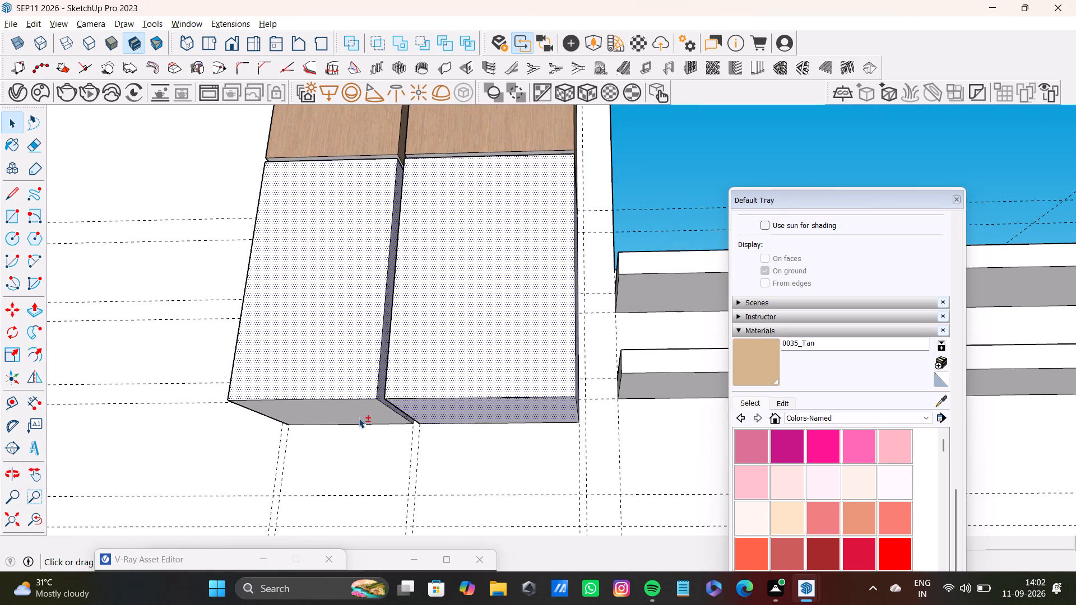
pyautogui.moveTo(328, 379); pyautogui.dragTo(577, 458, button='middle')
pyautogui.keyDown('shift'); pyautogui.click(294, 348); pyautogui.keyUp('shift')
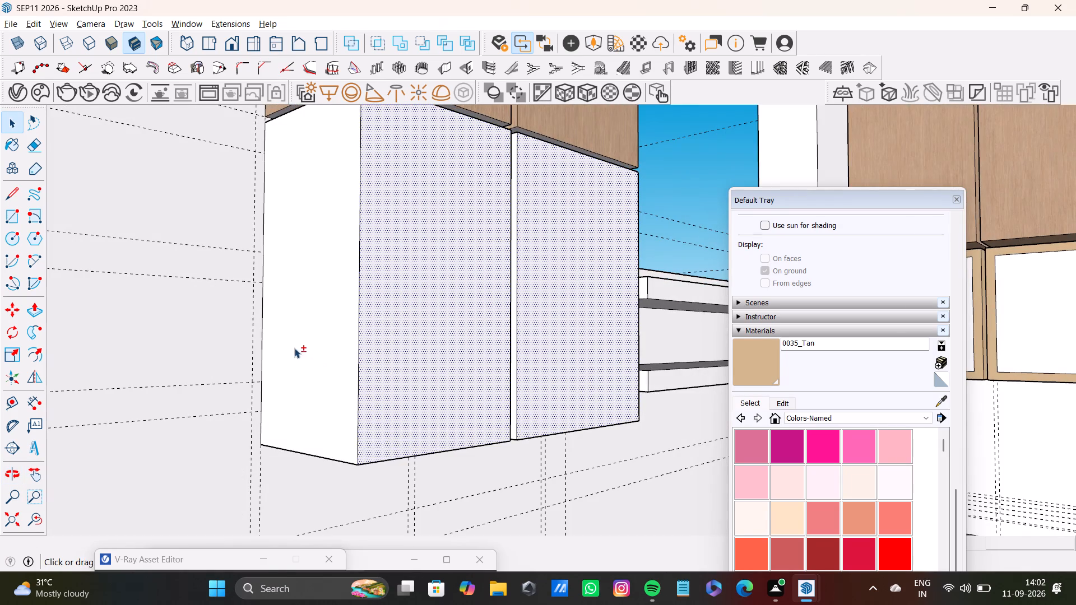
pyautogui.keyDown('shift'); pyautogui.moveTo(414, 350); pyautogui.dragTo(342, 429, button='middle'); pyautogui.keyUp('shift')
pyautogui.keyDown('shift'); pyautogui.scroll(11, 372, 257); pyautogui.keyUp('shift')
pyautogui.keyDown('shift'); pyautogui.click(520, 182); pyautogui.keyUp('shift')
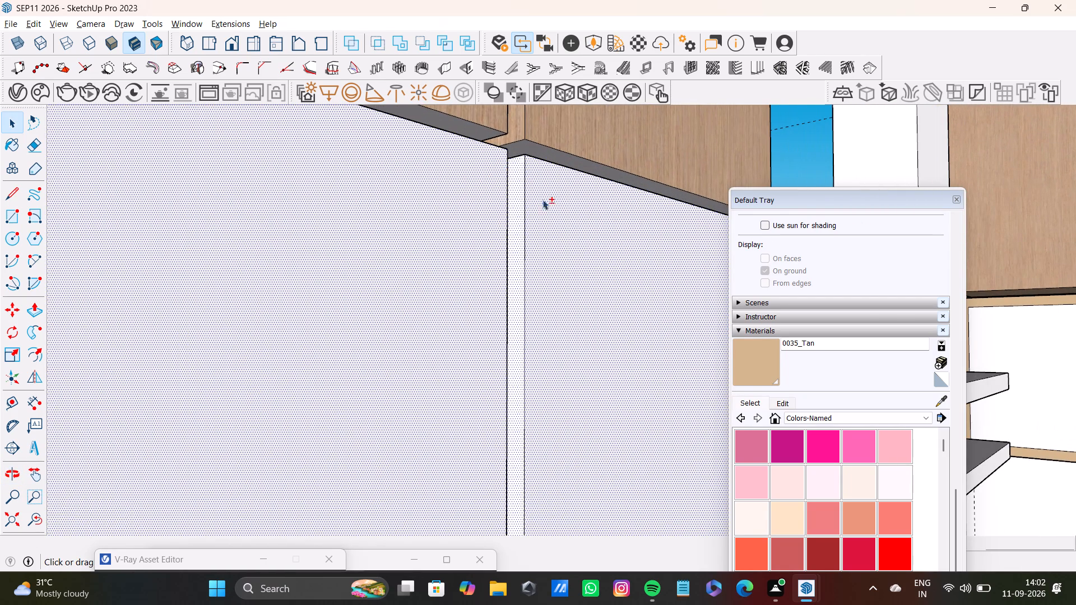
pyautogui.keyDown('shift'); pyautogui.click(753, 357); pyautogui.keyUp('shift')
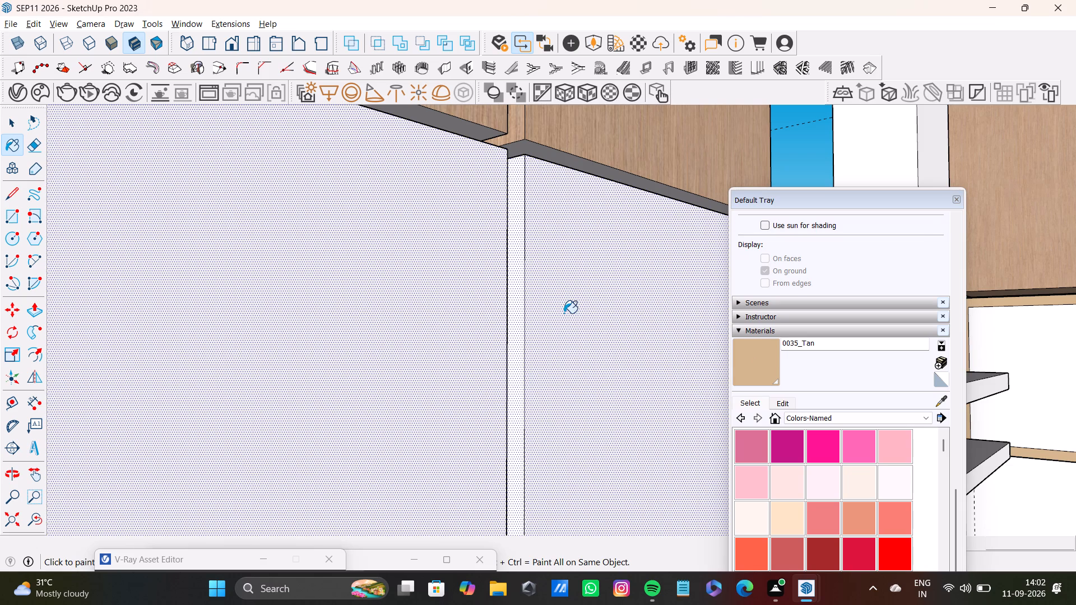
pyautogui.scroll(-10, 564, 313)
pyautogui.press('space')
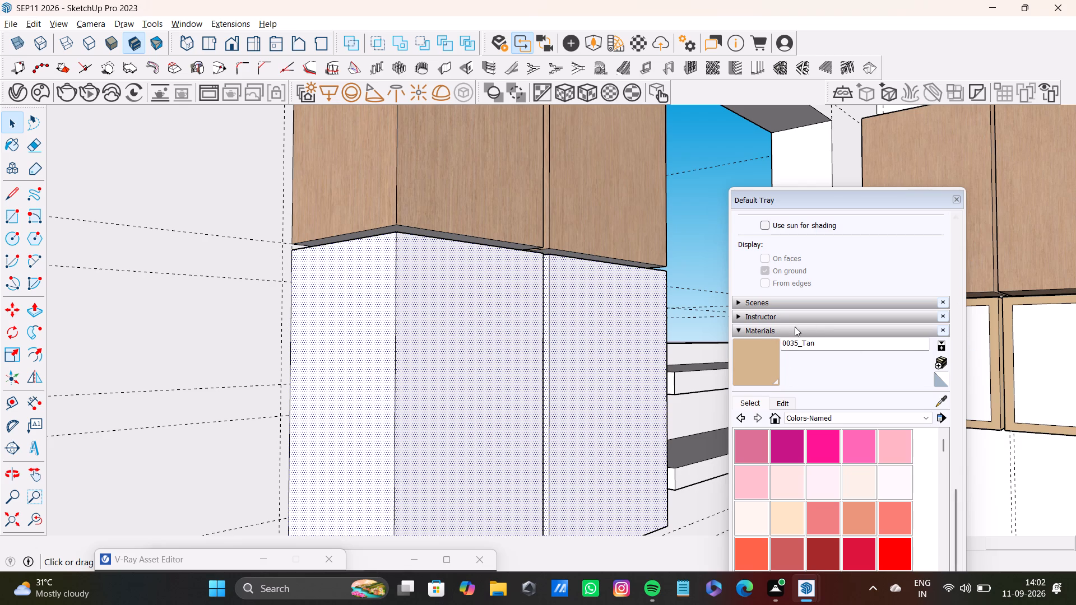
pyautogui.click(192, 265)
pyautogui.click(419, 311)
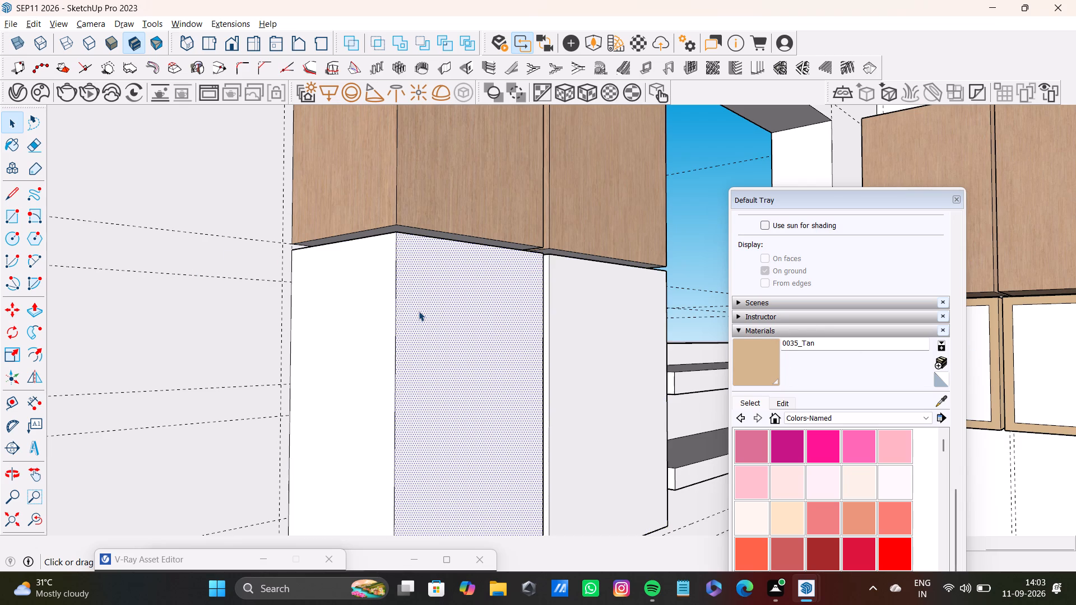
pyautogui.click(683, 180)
# Sample Plywood A 50cm#1 from the upper cabinet front and paint the undersides of both upper cabinets above the white fronts.
pyautogui.moveTo(590, 355); pyautogui.dragTo(546, 347, button='middle')
pyautogui.scroll(9, 465, 231)
pyautogui.keyDown('shift'); pyautogui.moveTo(460, 234); pyautogui.dragTo(477, 316, button='middle'); pyautogui.keyUp('shift')
pyautogui.moveTo(484, 316); pyautogui.dragTo(485, 254, button='middle')
pyautogui.scroll(8, 490, 252)
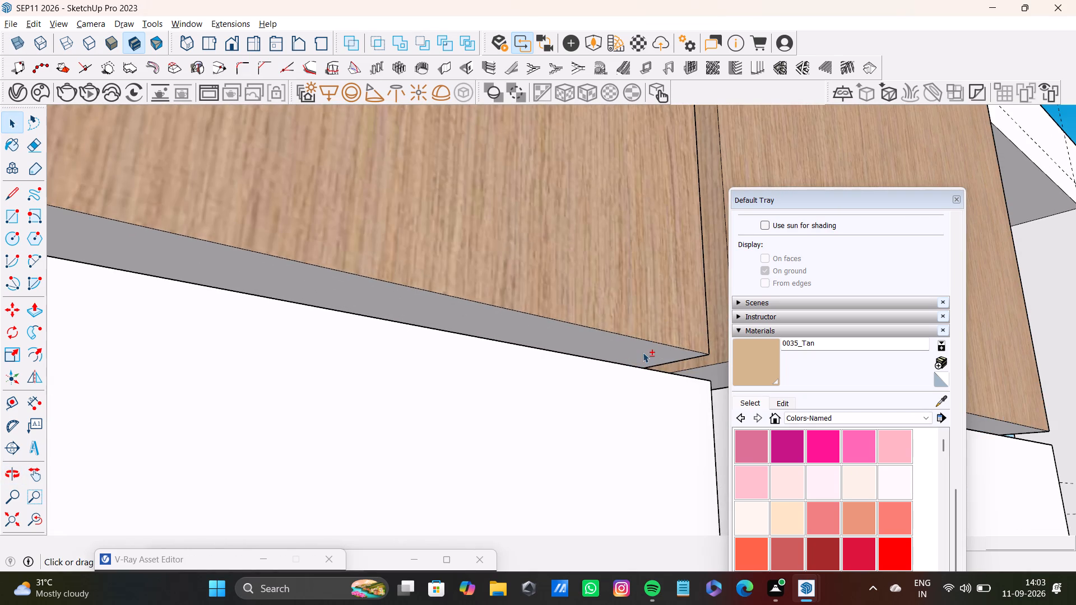
pyautogui.keyDown('shift'); pyautogui.click(643, 355); pyautogui.keyUp('shift')
pyautogui.keyDown('shift'); pyautogui.moveTo(661, 336); pyautogui.dragTo(470, 317, button='middle'); pyautogui.keyUp('shift')
pyautogui.keyDown('shift'); pyautogui.click(559, 360); pyautogui.keyUp('shift')
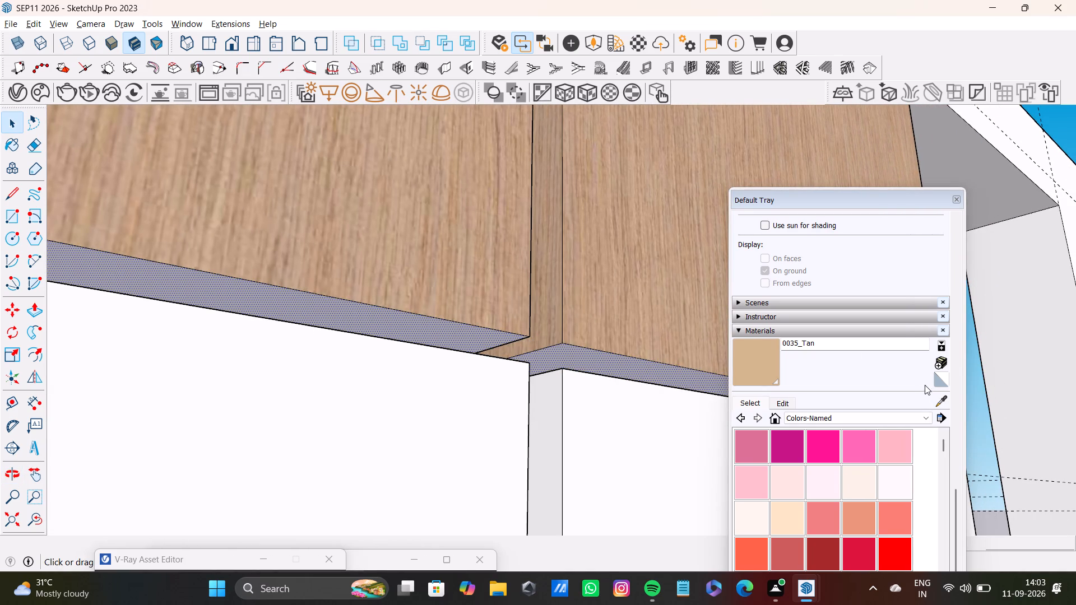
pyautogui.keyDown('shift'); pyautogui.click(943, 402); pyautogui.keyUp('shift')
pyautogui.keyDown('shift'); pyautogui.click(494, 283); pyautogui.keyUp('shift')
pyautogui.keyDown('shift'); pyautogui.click(592, 361); pyautogui.keyUp('shift')
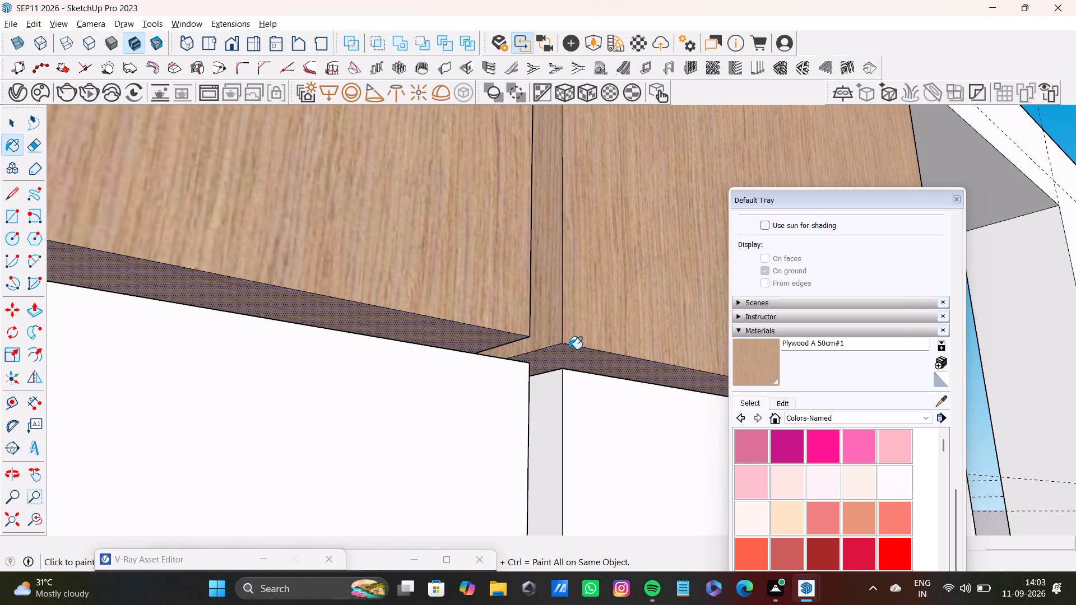
pyautogui.keyDown('shift'); pyautogui.scroll(-9, 569, 349); pyautogui.keyUp('shift')
pyautogui.moveTo(583, 375); pyautogui.dragTo(551, 517, button='middle')
pyautogui.scroll(-7, 548, 497)
pyautogui.keyDown('shift'); pyautogui.moveTo(541, 494); pyautogui.dragTo(475, 333, button='middle'); pyautogui.keyUp('shift')
pyautogui.scroll(-3, 467, 359)
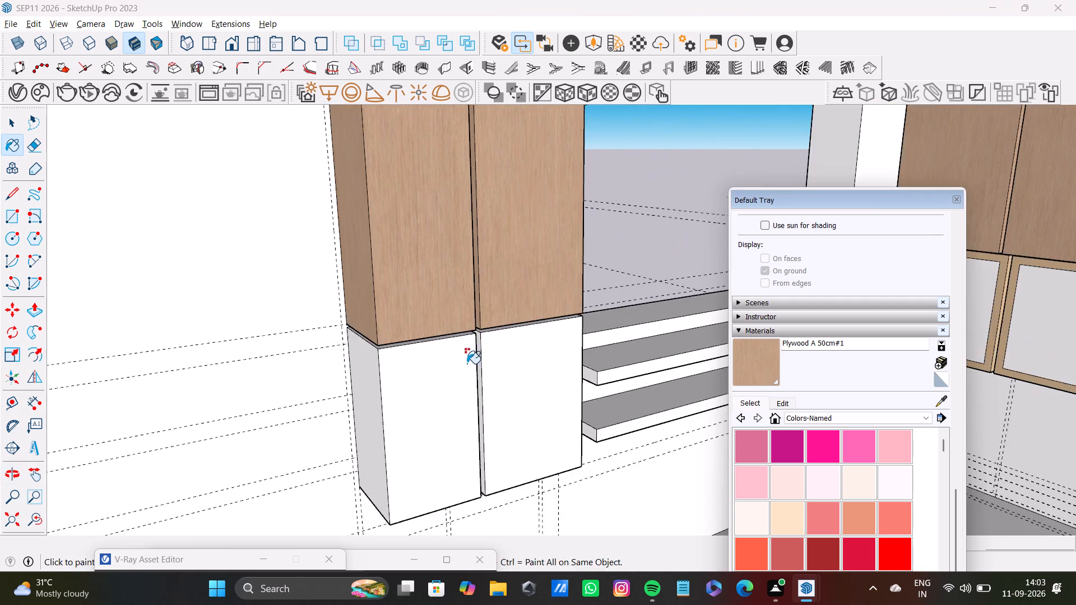
pyautogui.scroll(-6, 467, 364)
pyautogui.moveTo(467, 370); pyautogui.dragTo(567, 448, button='middle')
pyautogui.click(627, 196)
pyautogui.press('space')
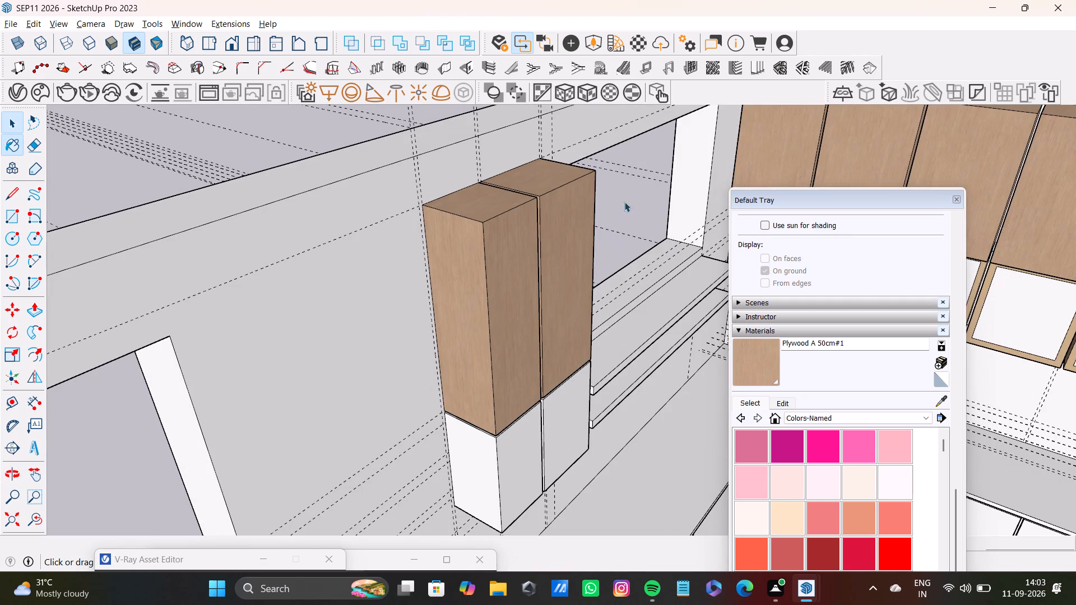
# Offset the outline of the narrower white front below the plywood cabinets inward by about 1 5/16".
pyautogui.scroll(-2, 599, 394)
pyautogui.moveTo(585, 404); pyautogui.dragTo(381, 403, button='middle')
pyautogui.scroll(5, 388, 398)
pyautogui.keyDown('shift'); pyautogui.moveTo(396, 396); pyautogui.dragTo(436, 404, button='middle'); pyautogui.keyUp('shift')
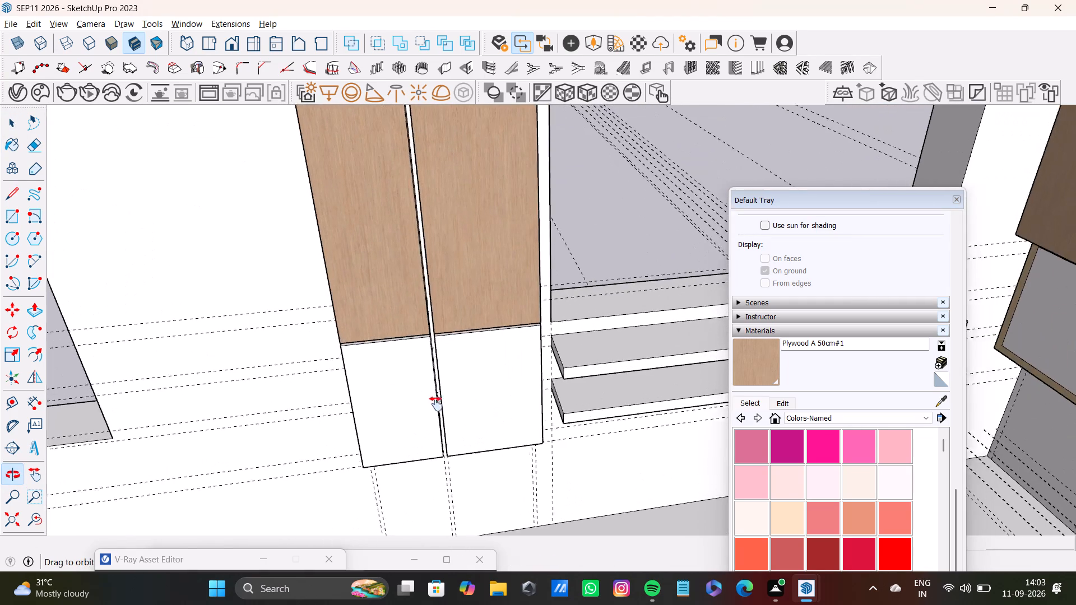
pyautogui.keyDown('shift'); pyautogui.moveTo(436, 404); pyautogui.dragTo(447, 407, button='middle'); pyautogui.keyUp('shift')
pyautogui.scroll(7, 458, 405)
pyautogui.moveTo(460, 398); pyautogui.dragTo(415, 373, button='middle')
pyautogui.press('space')
pyautogui.click(420, 354)
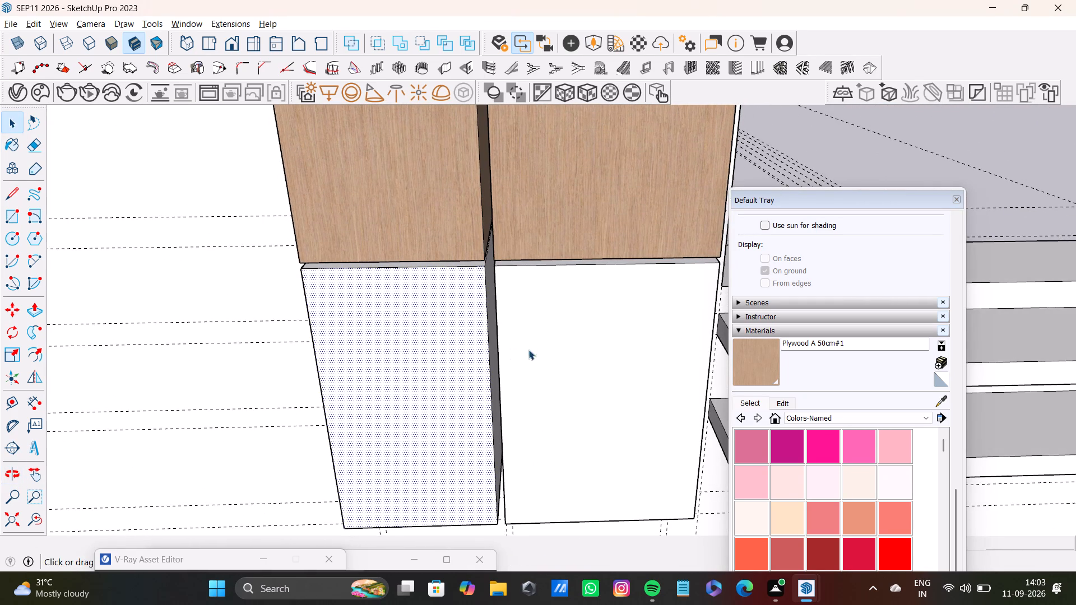
pyautogui.press('f')
pyautogui.click(414, 397)
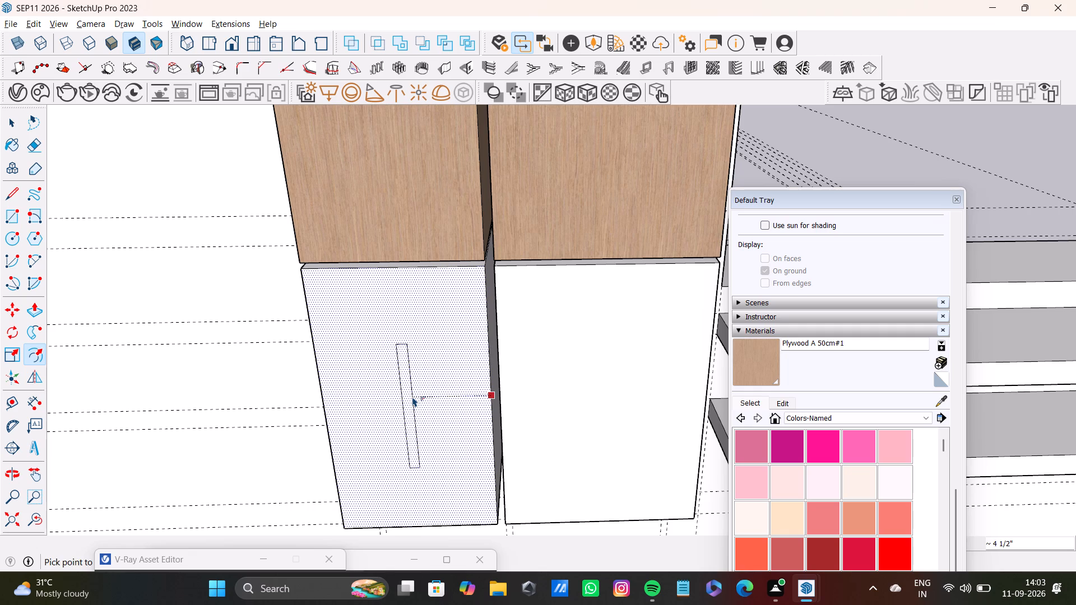
pyautogui.click(467, 374)
pyautogui.press('space')
# Offset the outline of the wider white front, next to the window, inward by about 1 3/16".
pyautogui.click(622, 412)
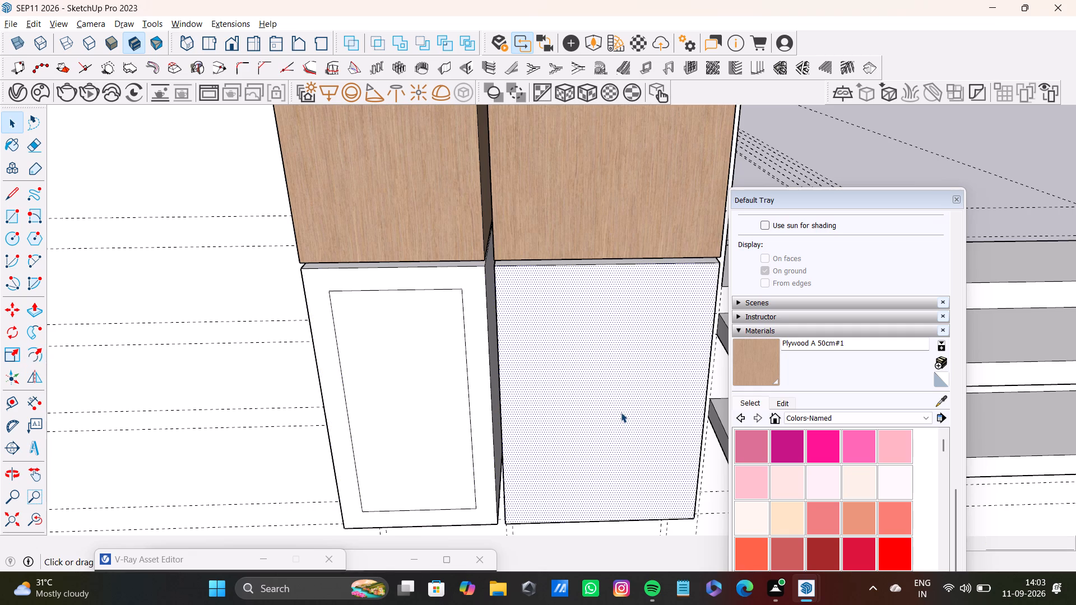
pyautogui.press('f')
pyautogui.click(621, 412)
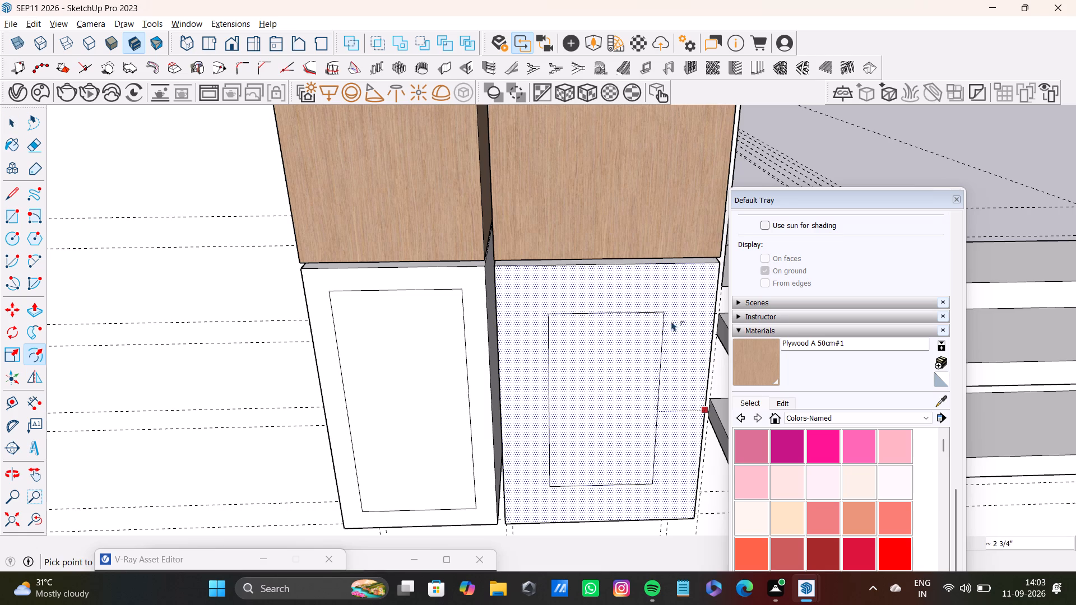
pyautogui.click(695, 302)
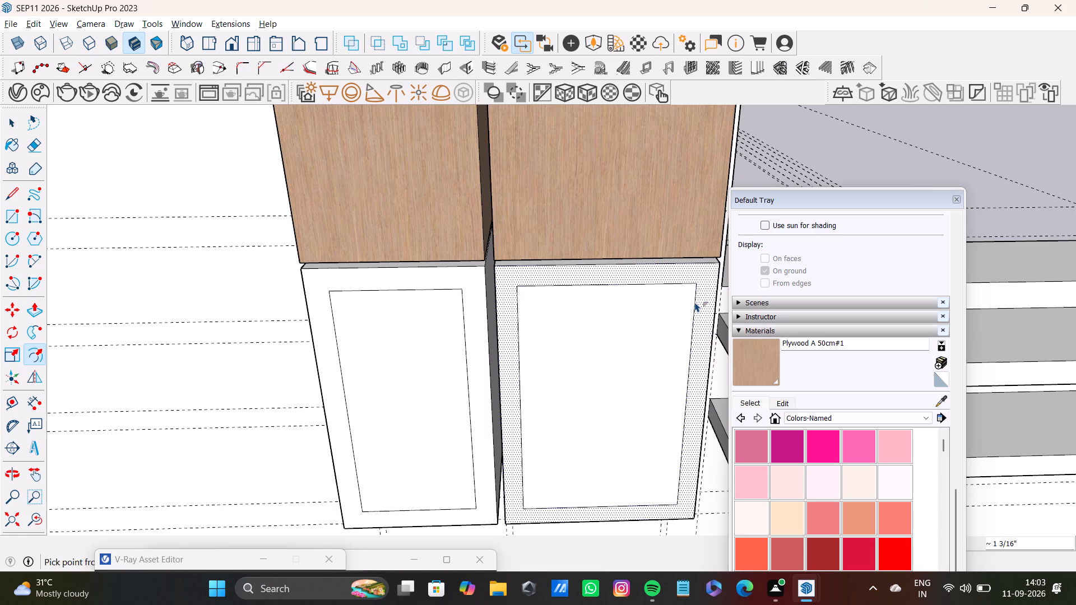
pyautogui.press('space')
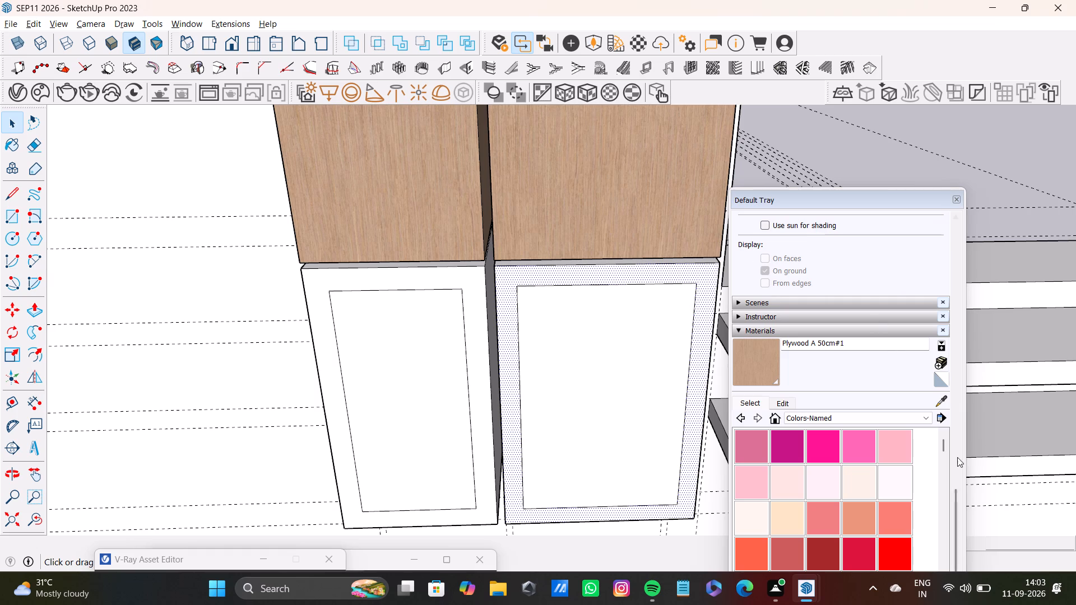
# Sample the 0035_Tan colour from the frame of a painted cabinet front on the other side of the window.
pyautogui.click(941, 404)
pyautogui.scroll(-9, 552, 425)
pyautogui.keyDown('shift'); pyautogui.moveTo(565, 402); pyautogui.dragTo(460, 380, button='middle'); pyautogui.keyUp('shift')
pyautogui.moveTo(469, 379); pyautogui.dragTo(717, 445, button='middle')
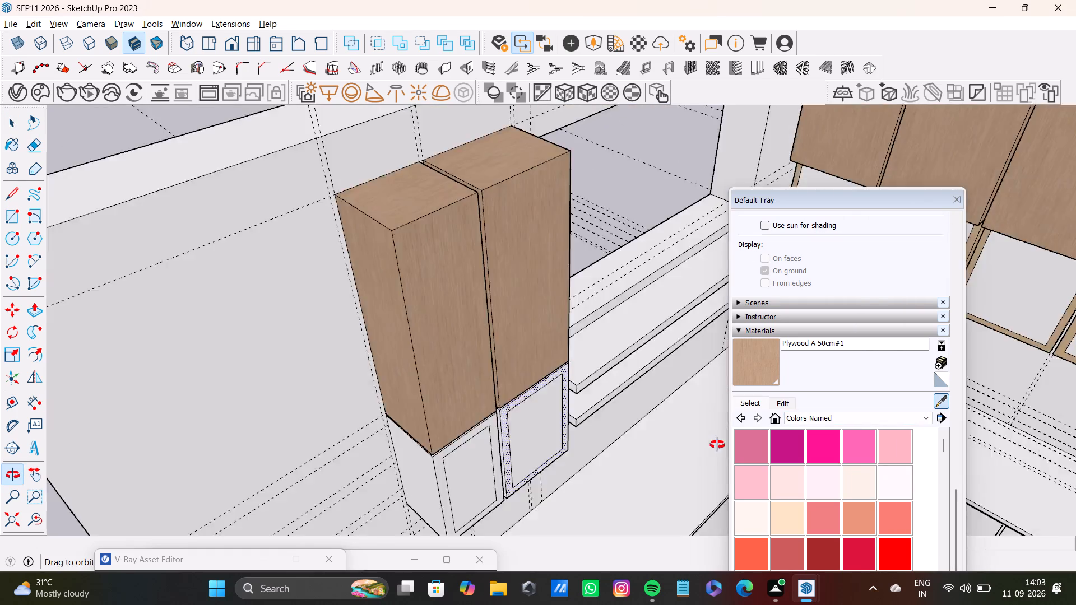
pyautogui.moveTo(717, 445); pyautogui.dragTo(716, 445, button='middle')
pyautogui.scroll(-4, 619, 408)
pyautogui.keyDown('shift'); pyautogui.moveTo(629, 369); pyautogui.dragTo(500, 383, button='middle'); pyautogui.keyUp('shift')
pyautogui.scroll(15, 706, 297)
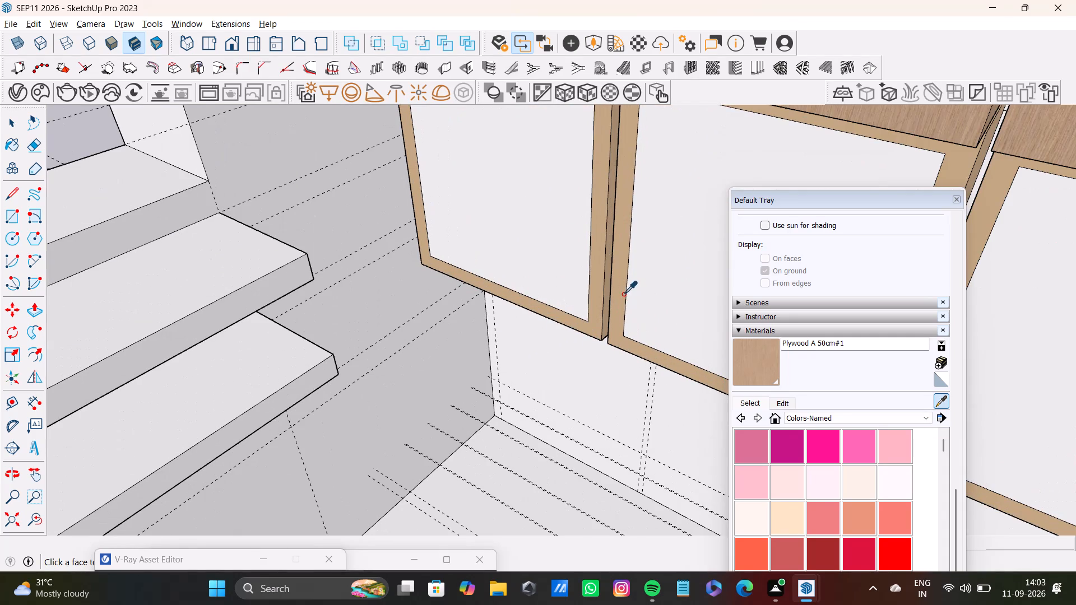
pyautogui.click(623, 294)
pyautogui.click(748, 356)
# Paint the border of the wider white front with 0035_Tan.
pyautogui.scroll(-9, 531, 378)
pyautogui.keyDown('shift'); pyautogui.moveTo(454, 387); pyautogui.dragTo(730, 308, button='middle'); pyautogui.keyUp('shift')
pyautogui.scroll(2, 625, 347)
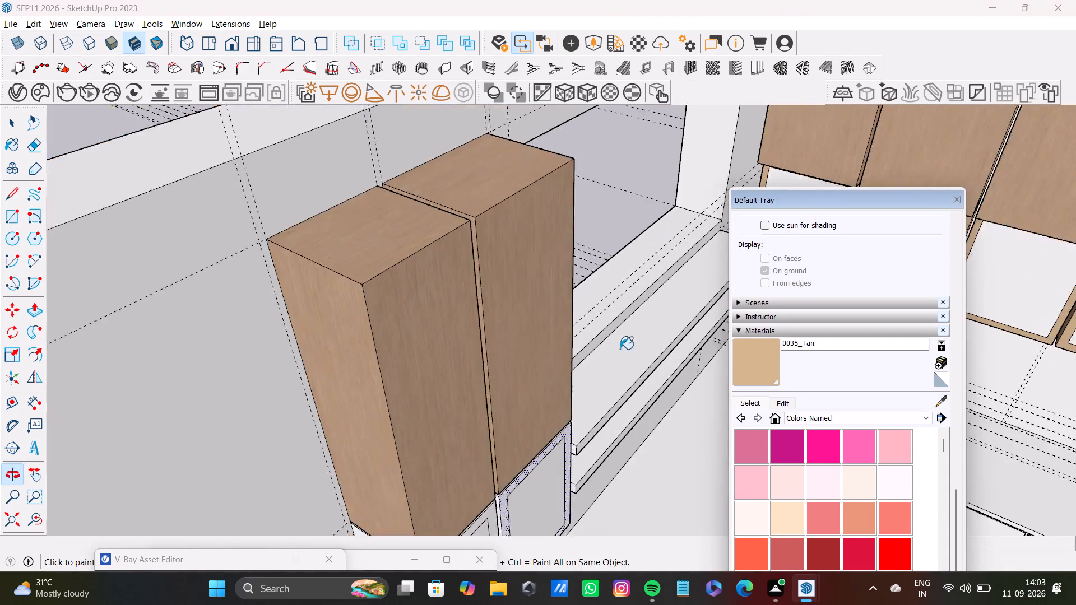
pyautogui.scroll(3, 620, 349)
pyautogui.moveTo(615, 399); pyautogui.dragTo(639, 263, button='middle')
pyautogui.scroll(3, 477, 224)
pyautogui.click(399, 235)
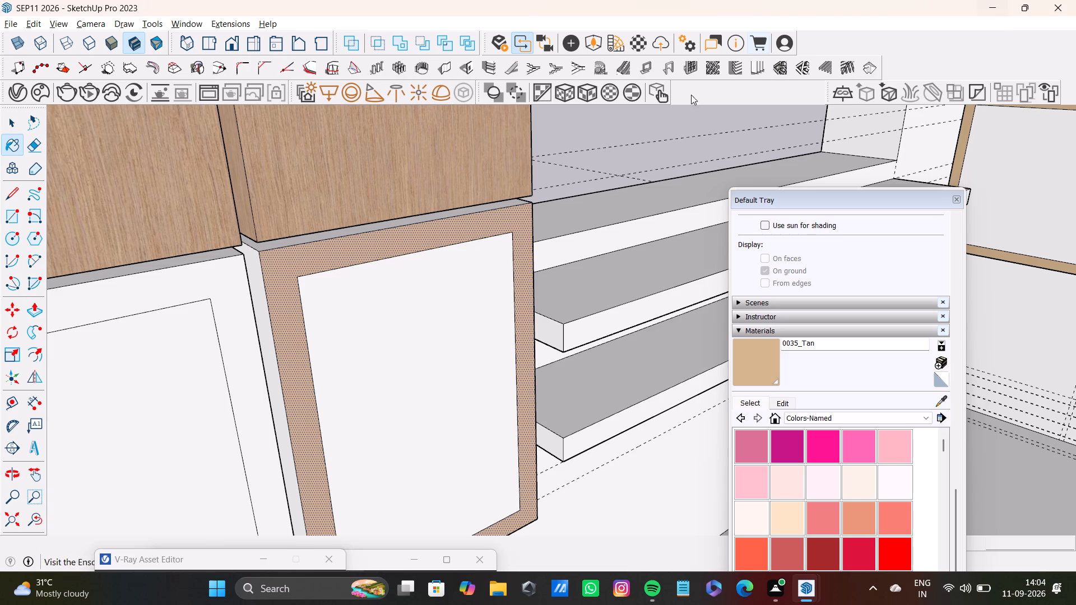
# Paint both fronts' top, outer side and gap-facing side faces, plus the narrower front's border, with 0035_Tan.
pyautogui.scroll(4, 242, 319)
pyautogui.press('space')
pyautogui.scroll(9, 248, 265)
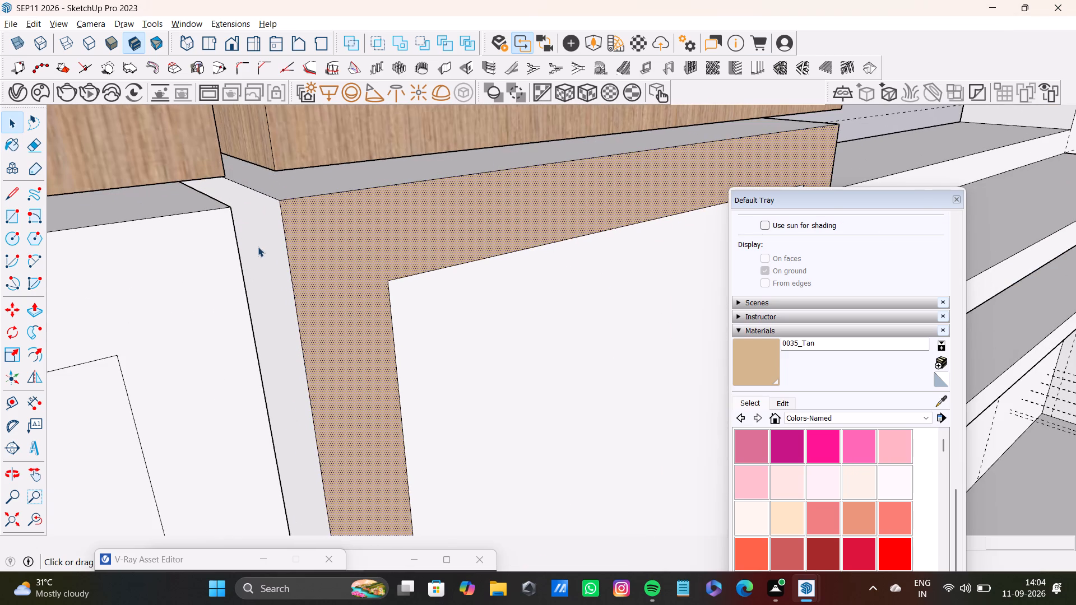
pyautogui.keyDown('shift'); pyautogui.click(258, 246); pyautogui.keyUp('shift')
pyautogui.keyDown('shift'); pyautogui.click(285, 193); pyautogui.keyUp('shift')
pyautogui.keyDown('shift'); pyautogui.scroll(-14, 345, 188); pyautogui.keyUp('shift')
pyautogui.moveTo(609, 277); pyautogui.dragTo(314, 322, button='middle')
pyautogui.scroll(4, 573, 266)
pyautogui.keyDown('shift'); pyautogui.click(644, 253); pyautogui.keyUp('shift')
pyautogui.keyDown('shift'); pyautogui.scroll(-5, 624, 325); pyautogui.keyUp('shift')
pyautogui.keyDown('shift'); pyautogui.moveTo(401, 387); pyautogui.dragTo(498, 365, button='middle'); pyautogui.keyUp('shift')
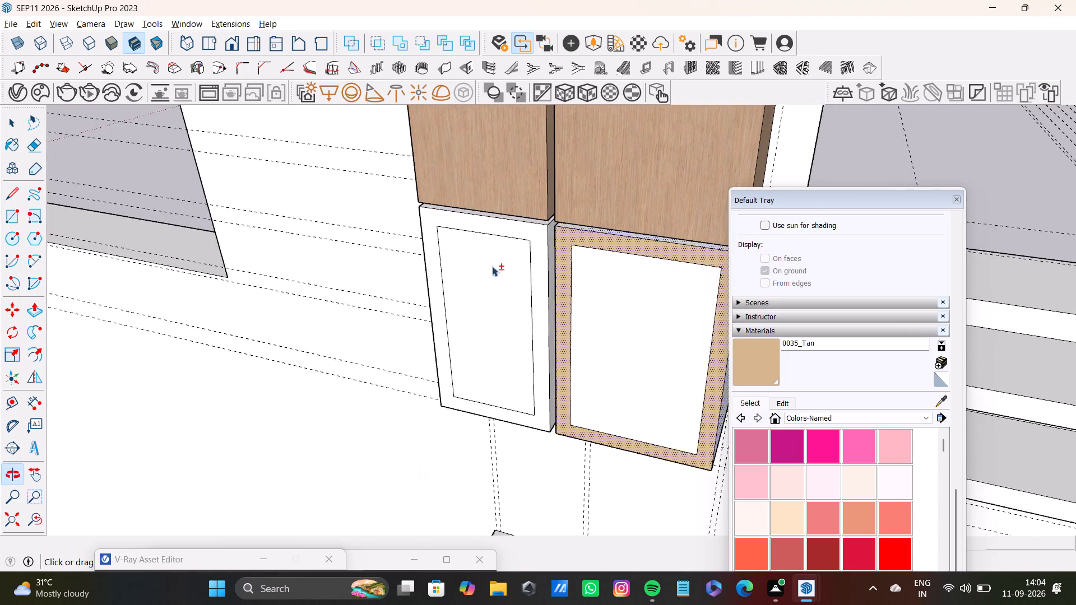
pyautogui.keyDown('shift'); pyautogui.scroll(12, 511, 230); pyautogui.keyUp('shift')
pyautogui.keyDown('shift'); pyautogui.click(591, 220); pyautogui.keyUp('shift')
pyautogui.keyDown('shift'); pyautogui.click(619, 243); pyautogui.keyUp('shift')
pyautogui.keyDown('shift'); pyautogui.click(606, 248); pyautogui.keyUp('shift')
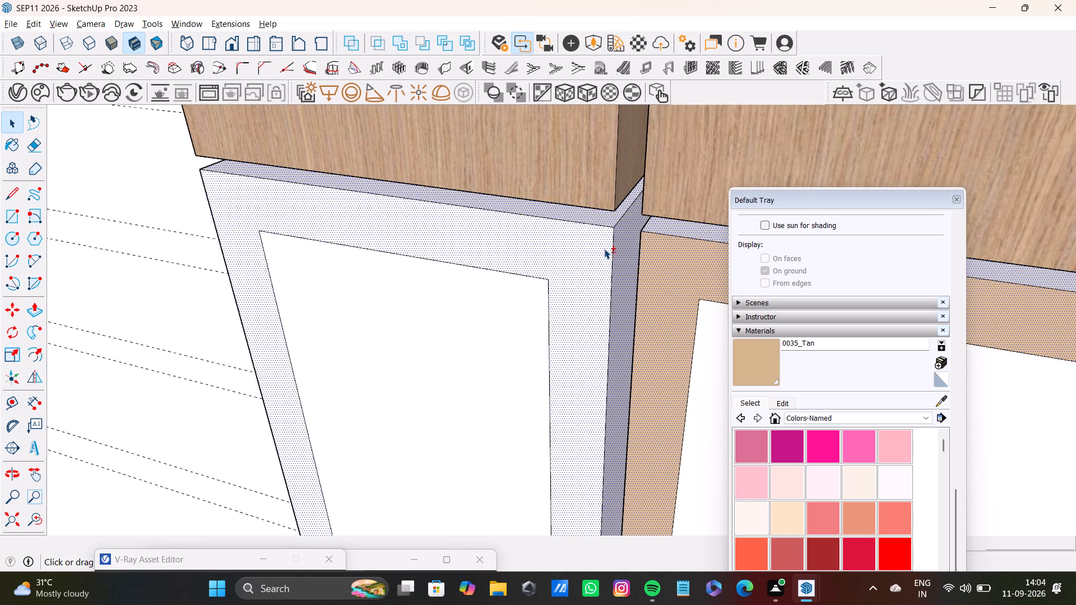
pyautogui.keyDown('shift'); pyautogui.scroll(-10, 596, 264); pyautogui.keyUp('shift')
pyautogui.moveTo(503, 352); pyautogui.dragTo(718, 362, button='middle')
pyautogui.scroll(4, 384, 311)
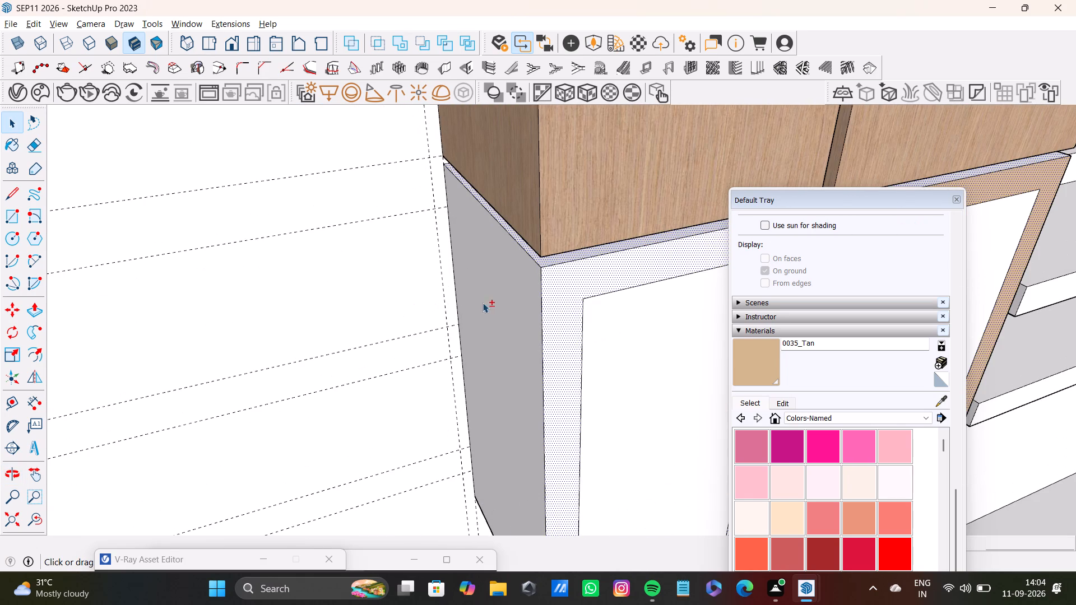
pyautogui.keyDown('shift'); pyautogui.click(483, 302); pyautogui.keyUp('shift')
pyautogui.keyDown('shift'); pyautogui.click(759, 364); pyautogui.keyUp('shift')
pyautogui.keyDown('shift'); pyautogui.click(556, 295); pyautogui.keyUp('shift')
pyautogui.keyDown('shift'); pyautogui.scroll(-5, 553, 301); pyautogui.keyUp('shift')
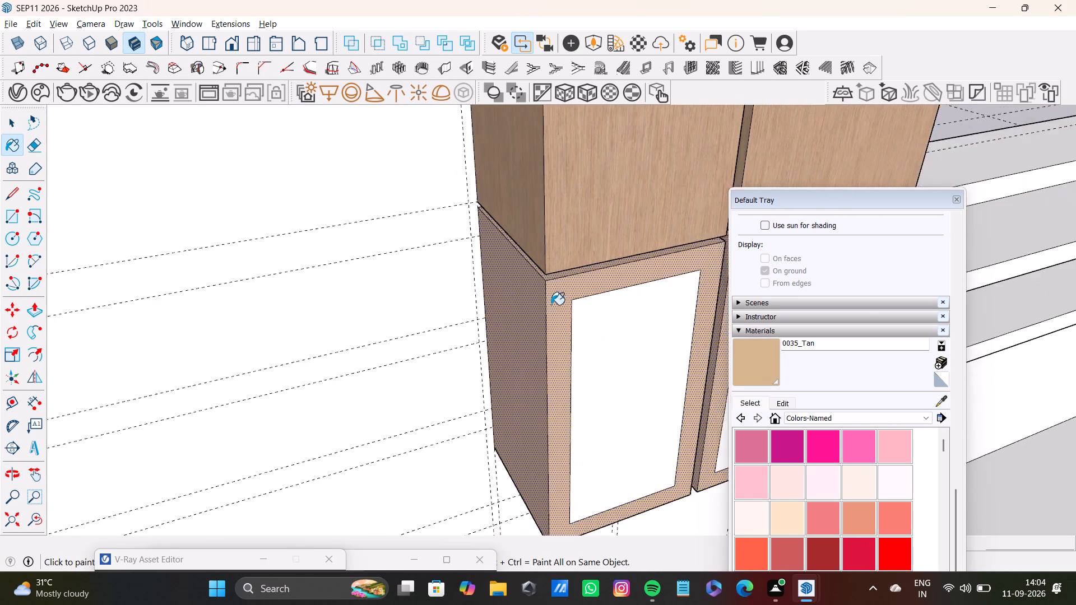
# Paint the undersides of the narrower and wider fronts beside the window with 0035_Tan.
pyautogui.keyDown('shift'); pyautogui.scroll(-4, 551, 305); pyautogui.keyUp('shift')
pyautogui.keyDown('shift'); pyautogui.moveTo(560, 306); pyautogui.dragTo(411, 351, button='middle'); pyautogui.keyUp('shift')
pyautogui.keyDown('shift'); pyautogui.scroll(4, 507, 407); pyautogui.keyUp('shift')
pyautogui.keyDown('shift'); pyautogui.scroll(-5, 507, 408); pyautogui.keyUp('shift')
pyautogui.keyDown('shift'); pyautogui.moveTo(509, 403); pyautogui.dragTo(483, 277, button='middle'); pyautogui.keyUp('shift')
pyautogui.keyDown('shift'); pyautogui.scroll(5, 480, 323); pyautogui.keyUp('shift')
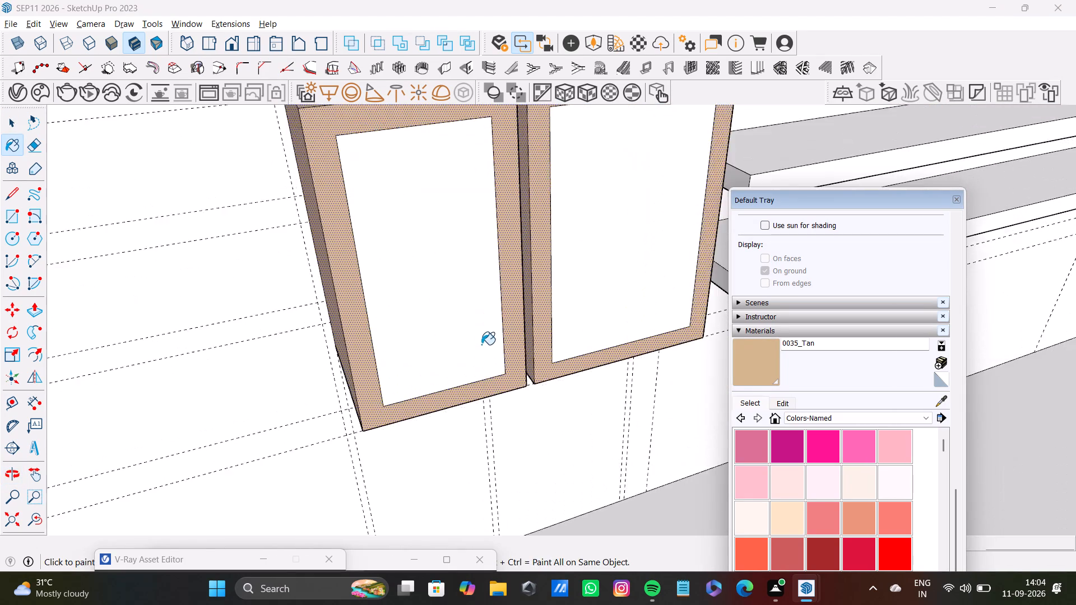
pyautogui.keyDown('shift'); pyautogui.scroll(2, 481, 345); pyautogui.keyUp('shift')
pyautogui.moveTo(487, 347); pyautogui.dragTo(471, 111, button='middle')
pyautogui.press('space')
pyautogui.click(466, 319)
pyautogui.keyDown('shift'); pyautogui.click(555, 336); pyautogui.keyUp('shift')
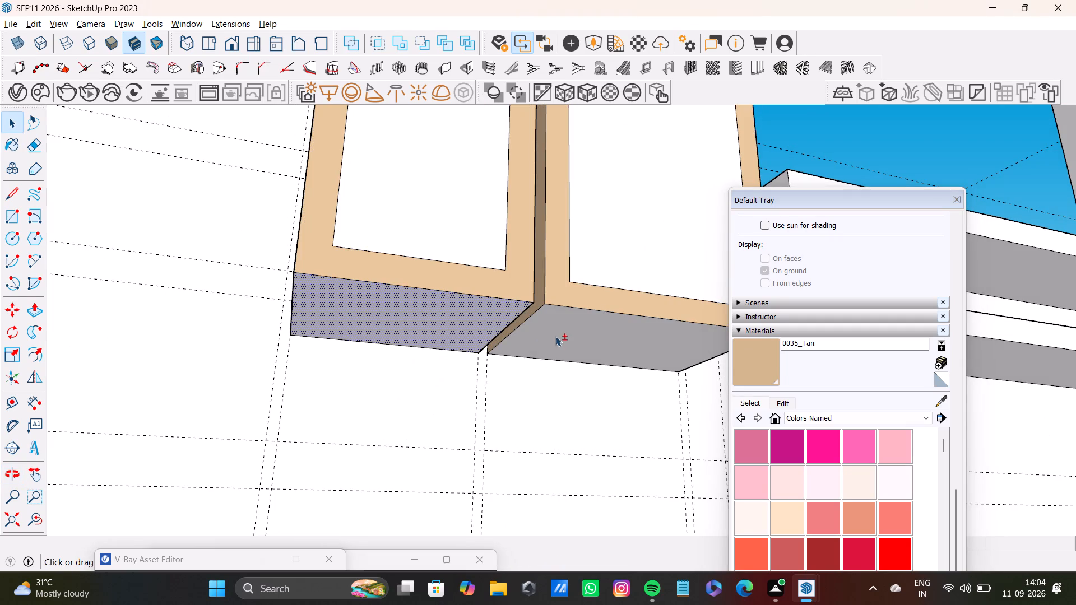
pyautogui.keyDown('shift'); pyautogui.click(768, 379); pyautogui.keyUp('shift')
pyautogui.keyDown('shift'); pyautogui.click(616, 342); pyautogui.keyUp('shift')
pyautogui.keyDown('shift'); pyautogui.scroll(-5, 431, 300); pyautogui.keyUp('shift')
pyautogui.keyDown('shift'); pyautogui.moveTo(477, 282); pyautogui.dragTo(443, 405, button='middle'); pyautogui.keyUp('shift')
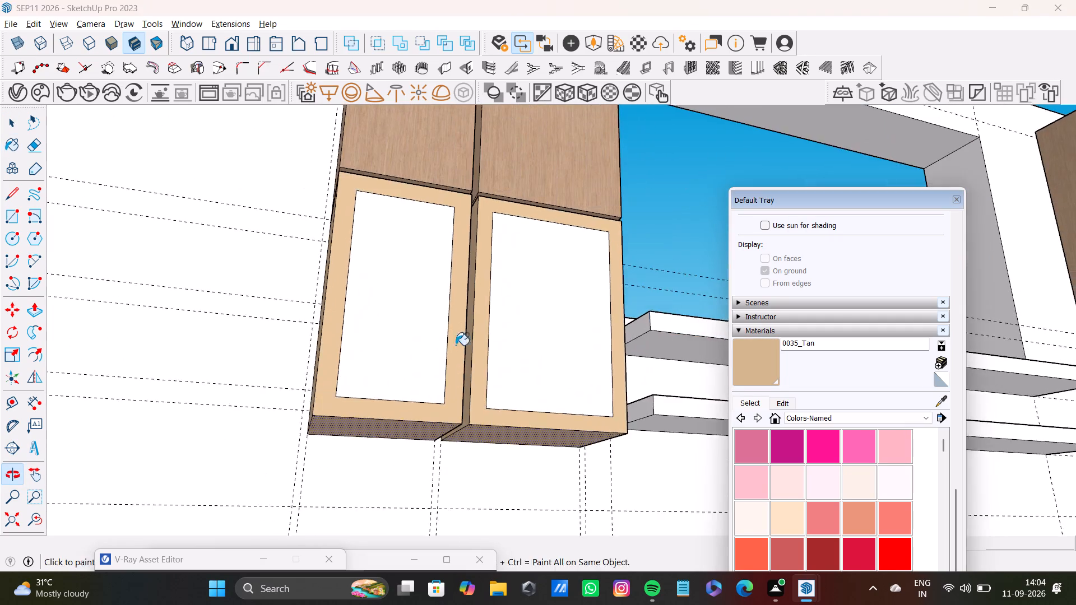
pyautogui.moveTo(434, 361); pyautogui.dragTo(385, 460, button='middle')
pyautogui.press('space')
pyautogui.click(764, 178)
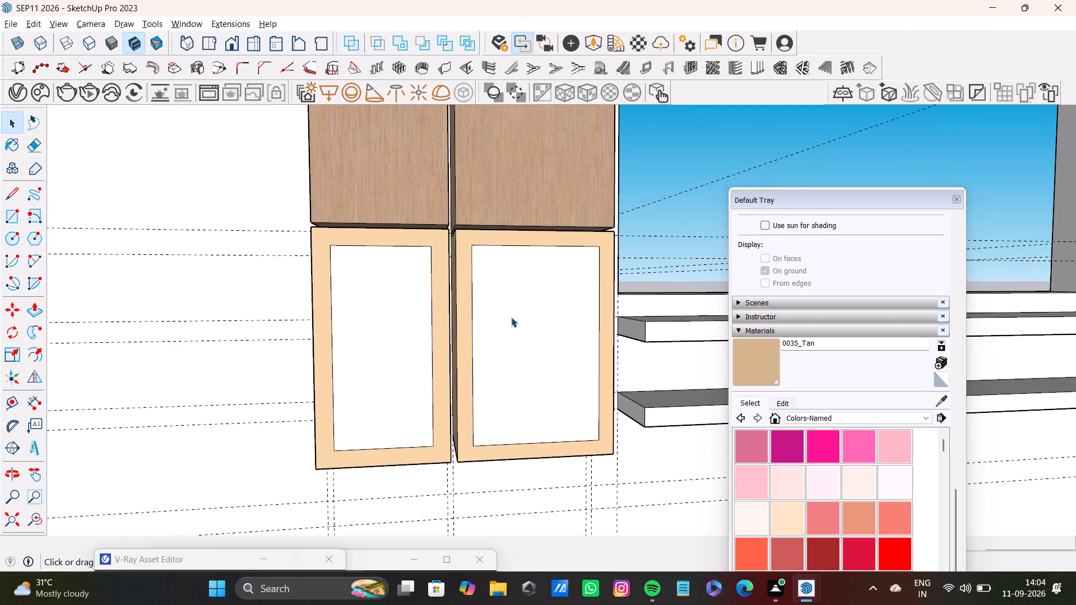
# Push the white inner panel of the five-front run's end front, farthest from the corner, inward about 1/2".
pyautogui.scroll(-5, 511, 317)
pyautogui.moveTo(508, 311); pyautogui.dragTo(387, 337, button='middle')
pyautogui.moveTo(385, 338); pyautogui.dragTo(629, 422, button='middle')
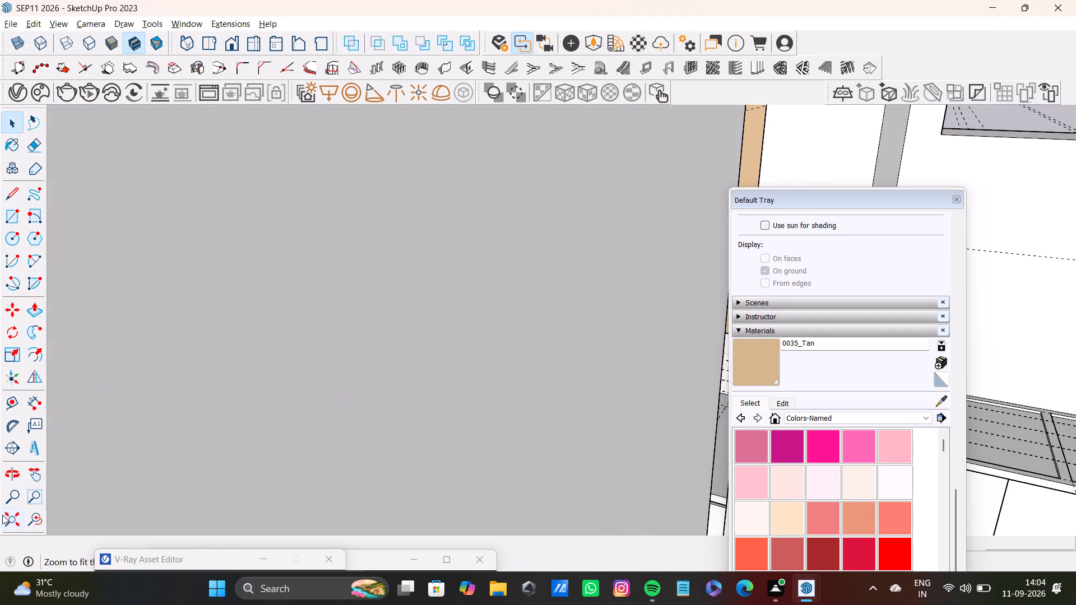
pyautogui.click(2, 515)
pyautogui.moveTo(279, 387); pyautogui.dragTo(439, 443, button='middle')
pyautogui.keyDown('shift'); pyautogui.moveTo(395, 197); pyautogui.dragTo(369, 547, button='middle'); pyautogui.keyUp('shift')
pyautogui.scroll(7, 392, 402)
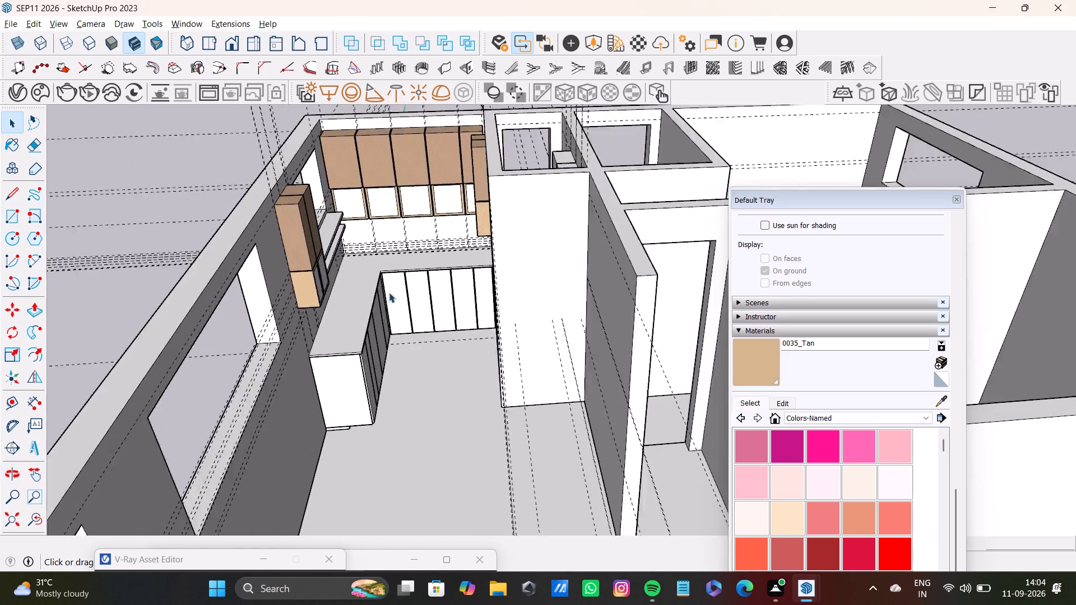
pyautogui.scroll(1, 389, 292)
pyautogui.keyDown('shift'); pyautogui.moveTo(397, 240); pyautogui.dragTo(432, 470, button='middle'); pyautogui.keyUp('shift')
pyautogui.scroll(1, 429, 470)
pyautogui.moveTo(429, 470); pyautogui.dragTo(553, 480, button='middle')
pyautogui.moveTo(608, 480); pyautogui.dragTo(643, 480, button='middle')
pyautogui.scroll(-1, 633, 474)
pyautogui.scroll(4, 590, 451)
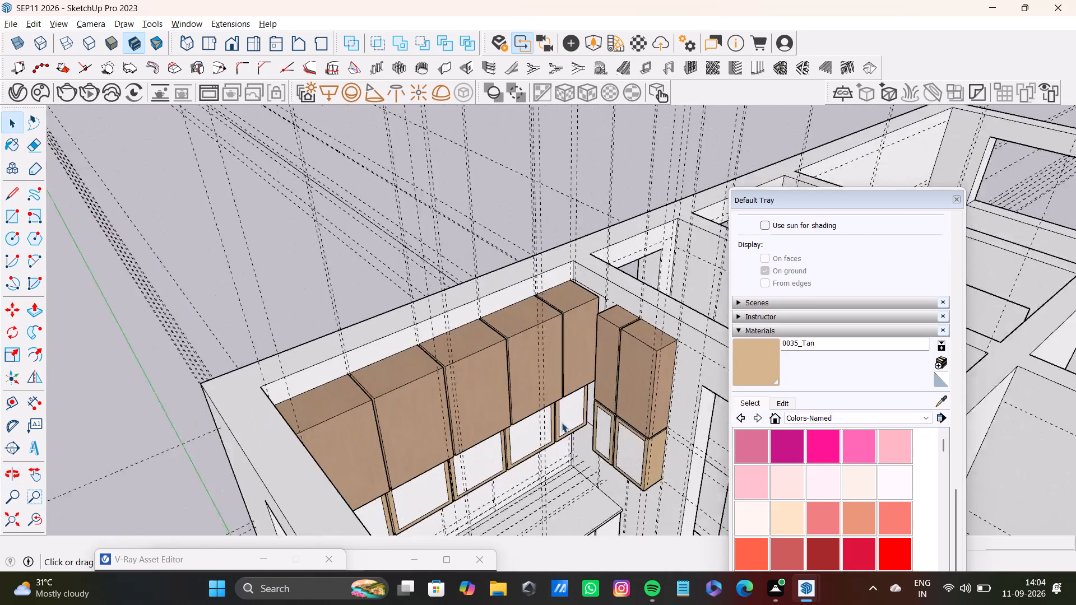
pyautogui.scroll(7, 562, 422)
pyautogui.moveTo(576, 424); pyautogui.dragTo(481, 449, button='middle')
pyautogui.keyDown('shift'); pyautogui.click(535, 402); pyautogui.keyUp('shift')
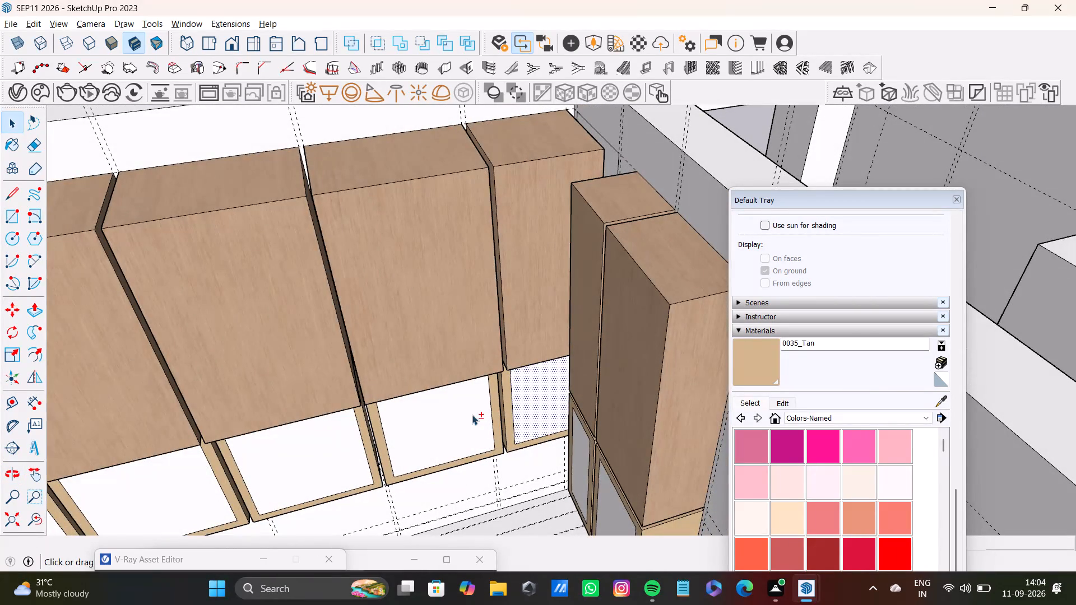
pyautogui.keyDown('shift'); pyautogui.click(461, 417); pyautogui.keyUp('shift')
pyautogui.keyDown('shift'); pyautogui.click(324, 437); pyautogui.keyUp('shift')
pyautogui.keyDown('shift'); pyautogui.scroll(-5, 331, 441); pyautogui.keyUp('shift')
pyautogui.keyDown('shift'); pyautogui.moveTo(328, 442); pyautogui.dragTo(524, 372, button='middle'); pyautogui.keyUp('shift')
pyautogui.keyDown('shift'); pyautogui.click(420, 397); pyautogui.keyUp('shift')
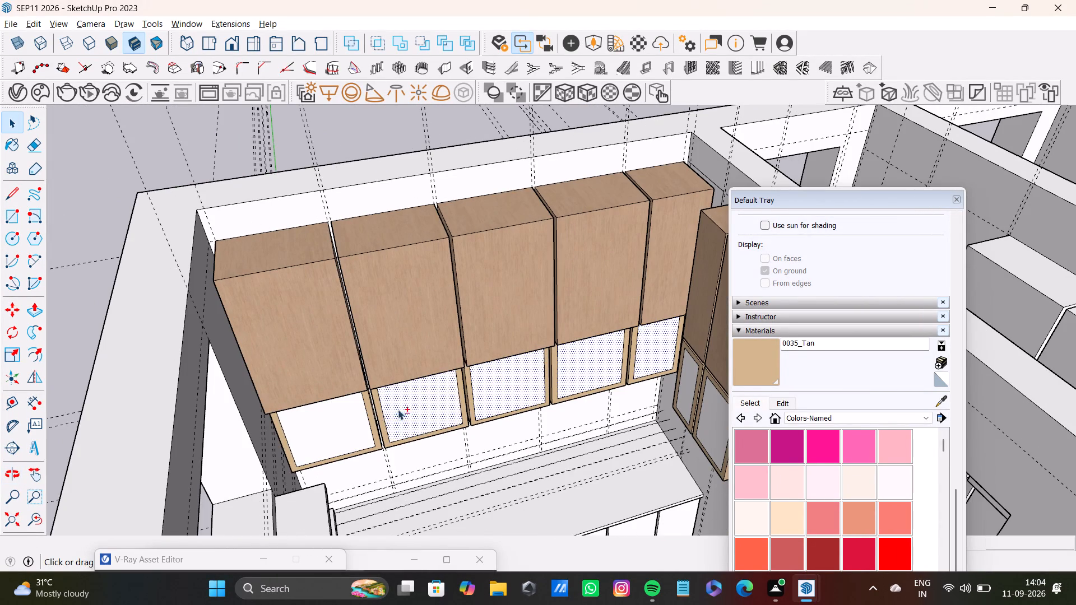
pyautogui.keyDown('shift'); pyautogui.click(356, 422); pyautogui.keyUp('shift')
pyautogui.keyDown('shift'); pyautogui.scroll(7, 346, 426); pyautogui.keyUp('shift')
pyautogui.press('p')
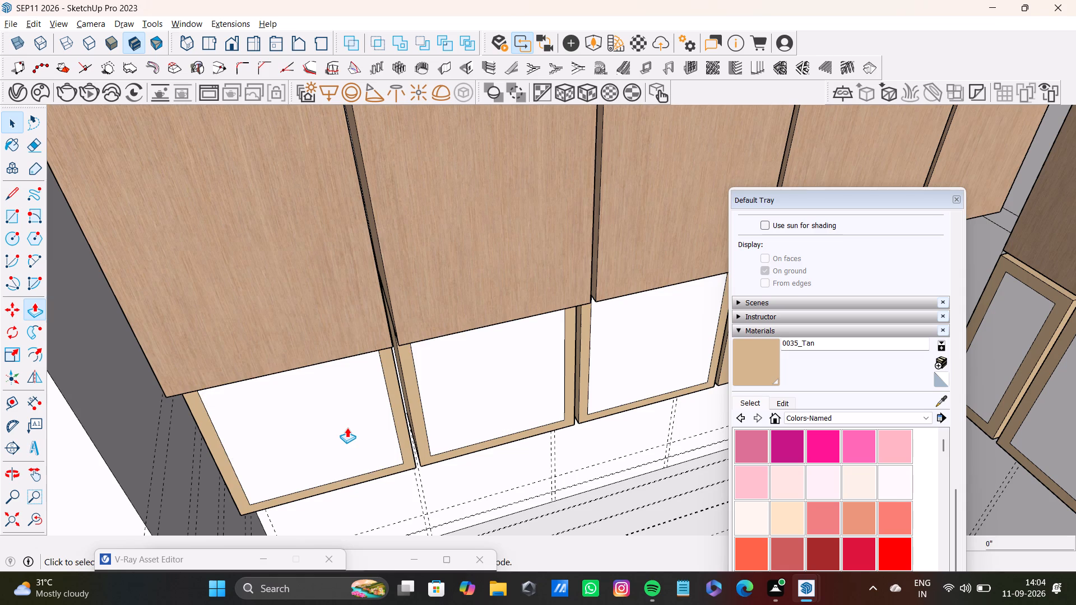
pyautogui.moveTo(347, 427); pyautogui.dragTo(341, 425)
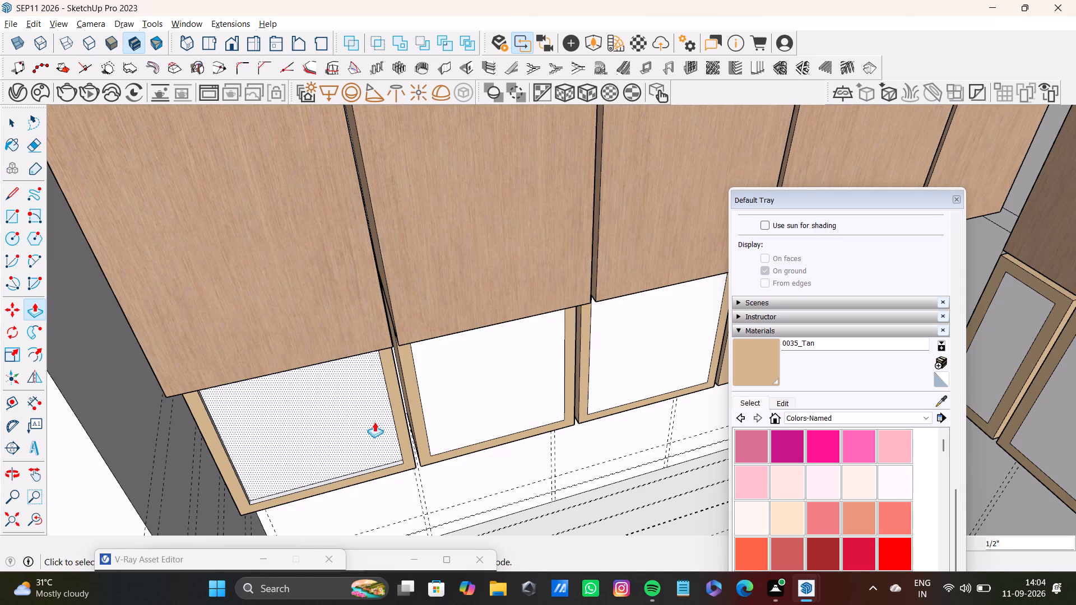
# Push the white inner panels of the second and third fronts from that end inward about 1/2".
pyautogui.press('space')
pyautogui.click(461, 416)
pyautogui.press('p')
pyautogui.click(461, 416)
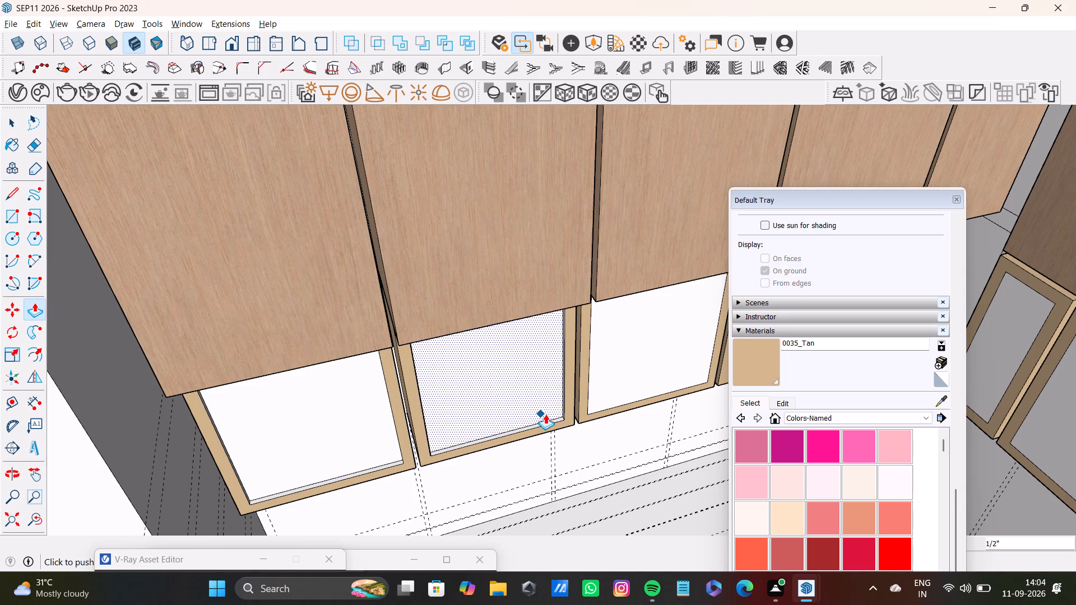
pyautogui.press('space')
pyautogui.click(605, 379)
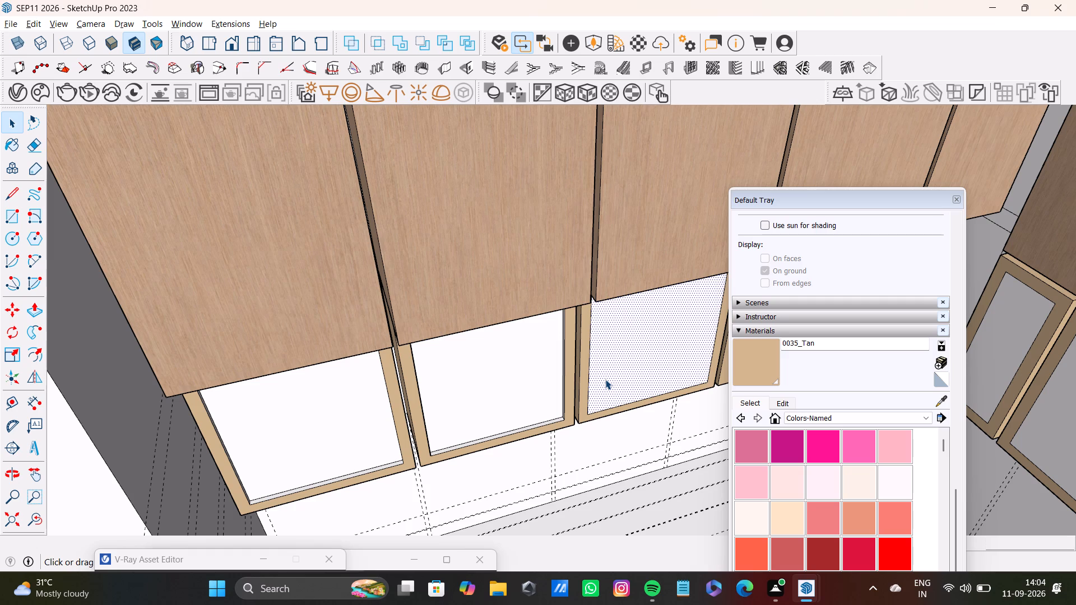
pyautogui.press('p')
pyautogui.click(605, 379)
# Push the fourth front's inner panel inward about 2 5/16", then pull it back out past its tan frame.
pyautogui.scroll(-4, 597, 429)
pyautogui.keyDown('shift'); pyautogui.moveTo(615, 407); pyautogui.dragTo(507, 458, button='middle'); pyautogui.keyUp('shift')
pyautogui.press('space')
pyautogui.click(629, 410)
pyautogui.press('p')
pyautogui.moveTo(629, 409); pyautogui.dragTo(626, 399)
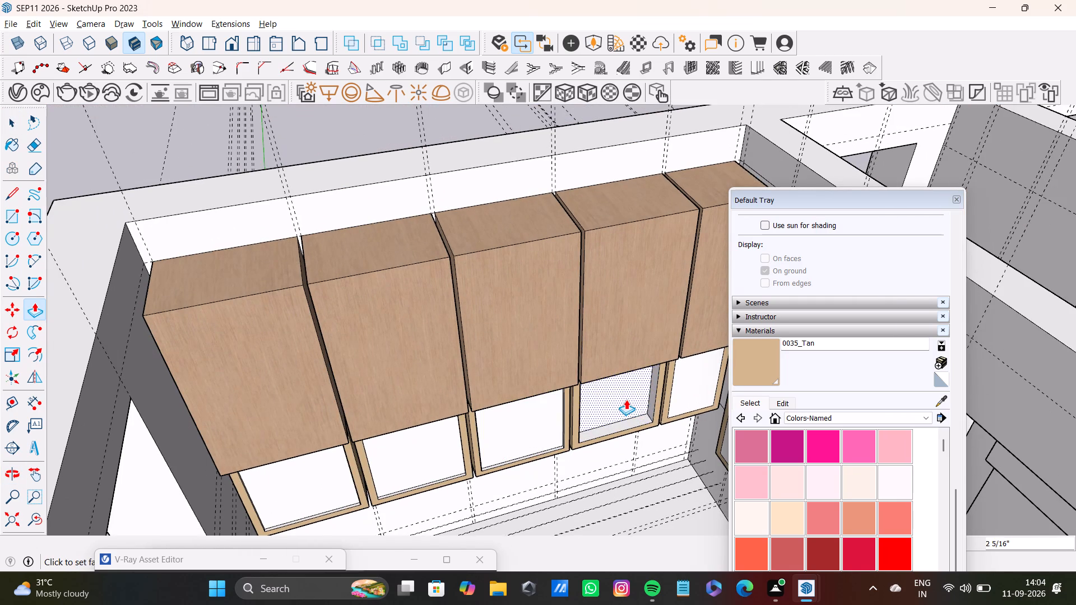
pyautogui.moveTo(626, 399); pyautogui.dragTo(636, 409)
# Pull the third, second and end fronts' inner panels outward, each level with its neighbour nearer the corner, the end one about 1 1/4".
pyautogui.press('space')
pyautogui.click(512, 419)
pyautogui.press('p')
pyautogui.moveTo(525, 425); pyautogui.dragTo(532, 425)
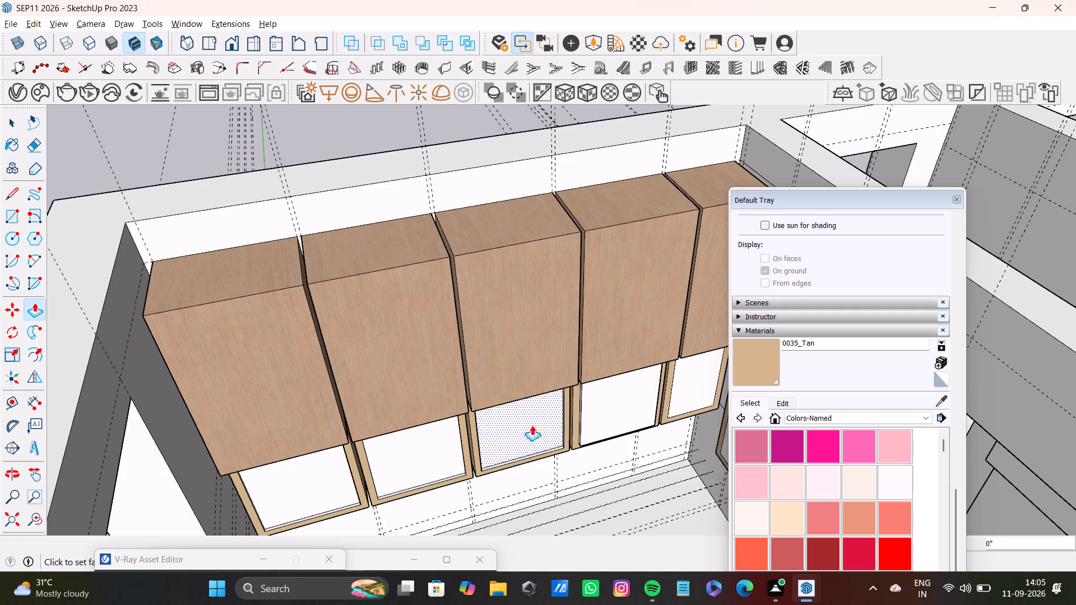
pyautogui.moveTo(532, 425); pyautogui.dragTo(599, 411)
pyautogui.press('space')
pyautogui.click(411, 453)
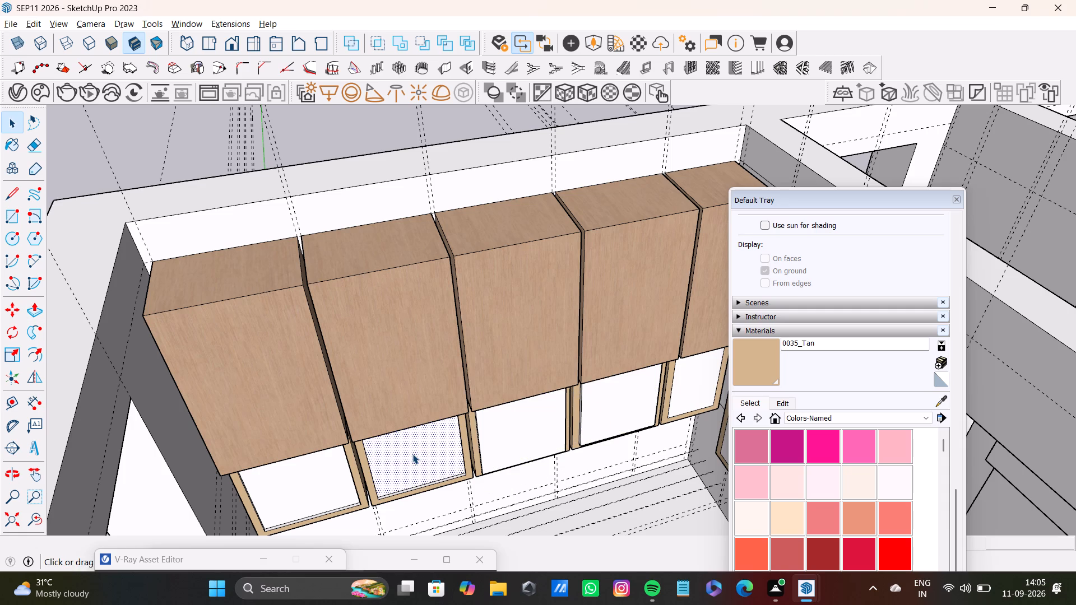
pyautogui.press('p')
pyautogui.moveTo(412, 454); pyautogui.dragTo(496, 446)
pyautogui.press('space')
pyautogui.click(335, 484)
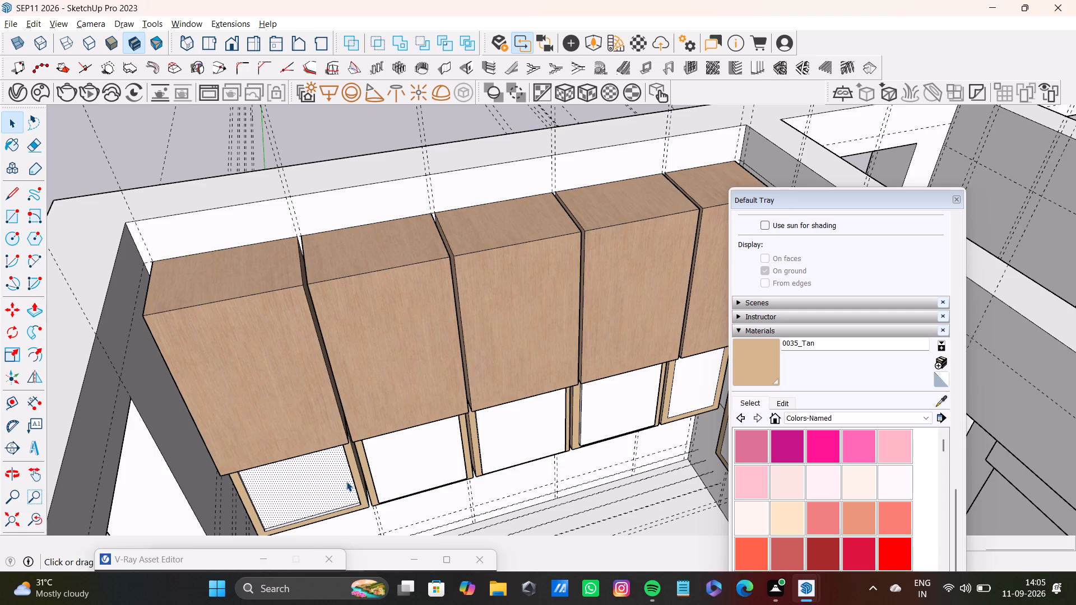
pyautogui.press('p')
pyautogui.moveTo(341, 484); pyautogui.dragTo(368, 486)
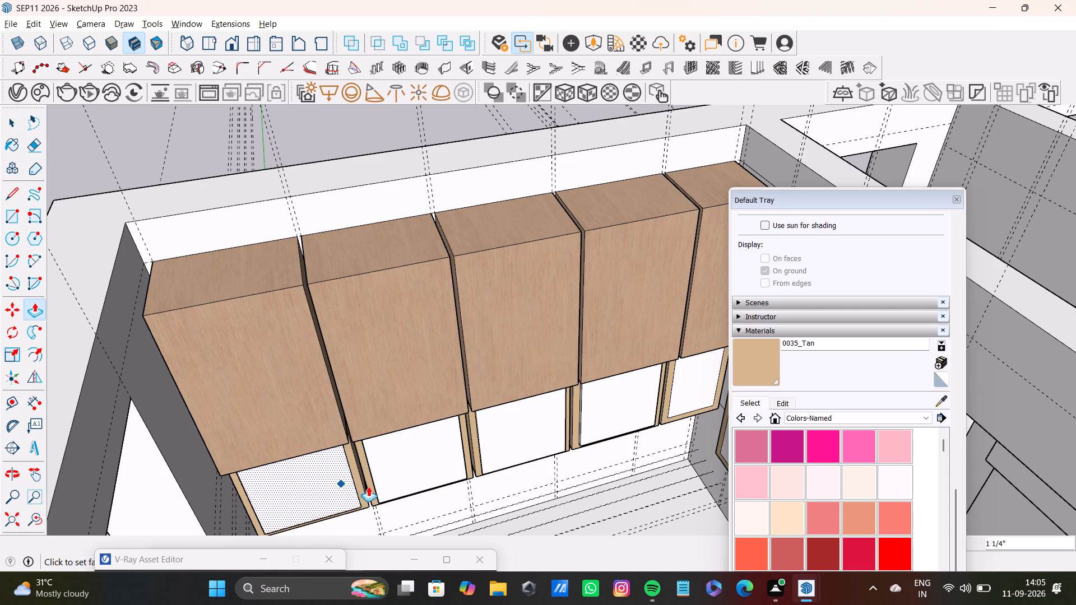
pyautogui.moveTo(368, 486); pyautogui.dragTo(408, 473)
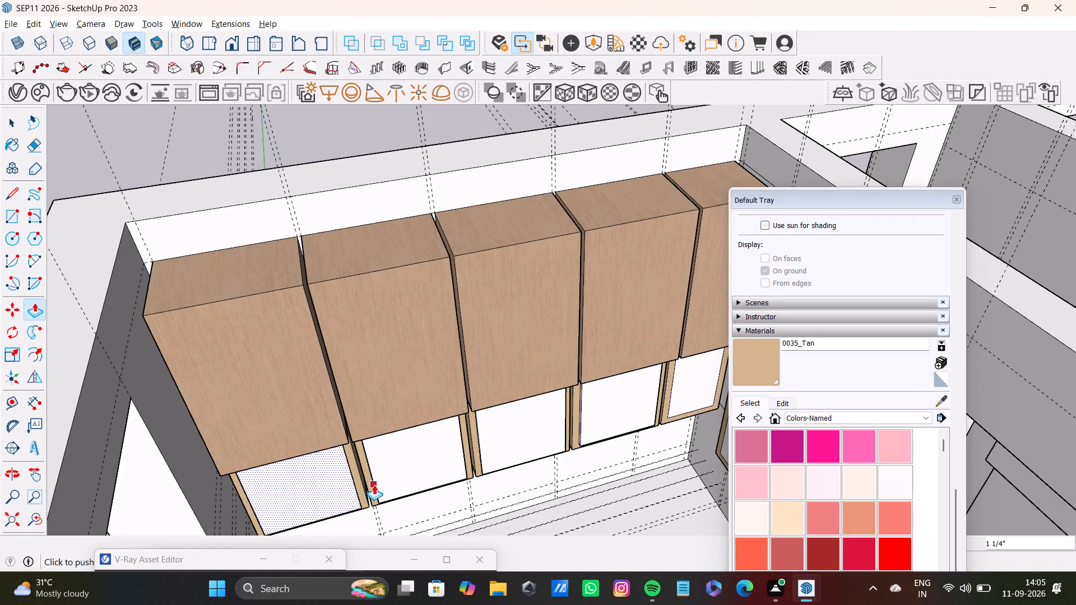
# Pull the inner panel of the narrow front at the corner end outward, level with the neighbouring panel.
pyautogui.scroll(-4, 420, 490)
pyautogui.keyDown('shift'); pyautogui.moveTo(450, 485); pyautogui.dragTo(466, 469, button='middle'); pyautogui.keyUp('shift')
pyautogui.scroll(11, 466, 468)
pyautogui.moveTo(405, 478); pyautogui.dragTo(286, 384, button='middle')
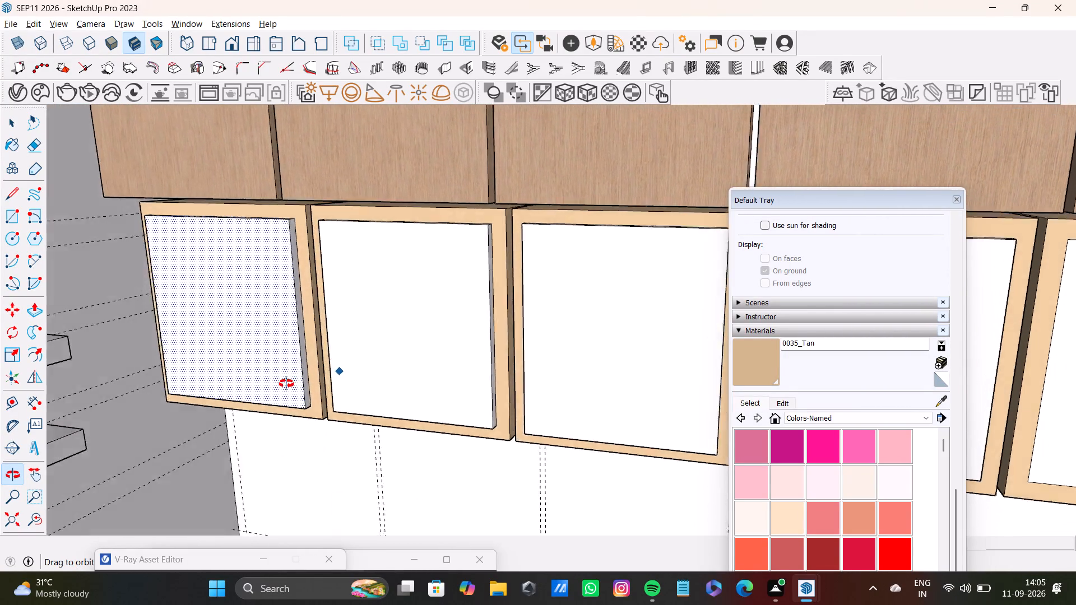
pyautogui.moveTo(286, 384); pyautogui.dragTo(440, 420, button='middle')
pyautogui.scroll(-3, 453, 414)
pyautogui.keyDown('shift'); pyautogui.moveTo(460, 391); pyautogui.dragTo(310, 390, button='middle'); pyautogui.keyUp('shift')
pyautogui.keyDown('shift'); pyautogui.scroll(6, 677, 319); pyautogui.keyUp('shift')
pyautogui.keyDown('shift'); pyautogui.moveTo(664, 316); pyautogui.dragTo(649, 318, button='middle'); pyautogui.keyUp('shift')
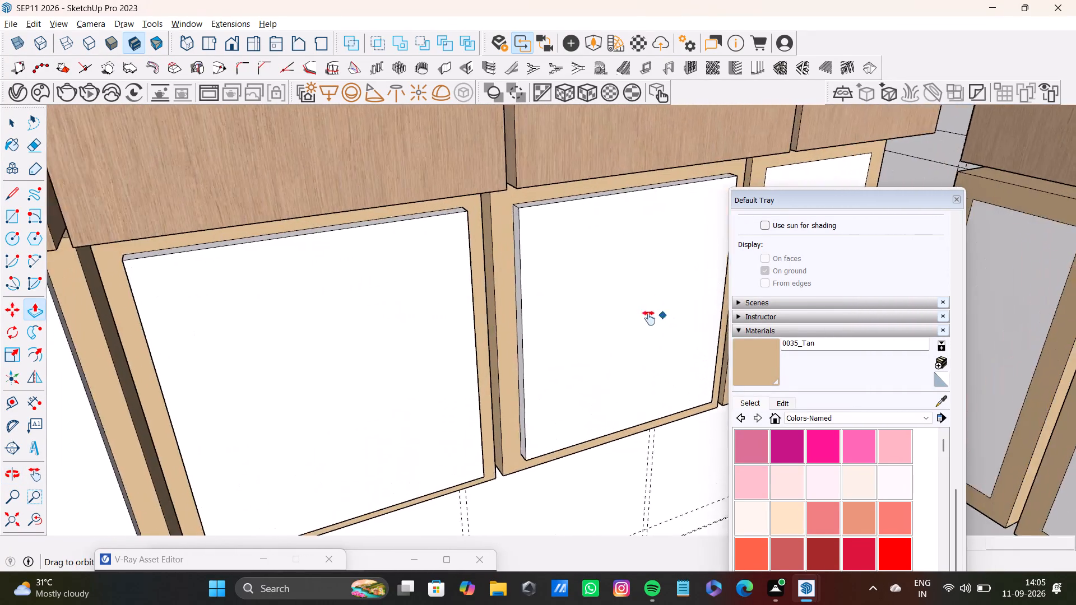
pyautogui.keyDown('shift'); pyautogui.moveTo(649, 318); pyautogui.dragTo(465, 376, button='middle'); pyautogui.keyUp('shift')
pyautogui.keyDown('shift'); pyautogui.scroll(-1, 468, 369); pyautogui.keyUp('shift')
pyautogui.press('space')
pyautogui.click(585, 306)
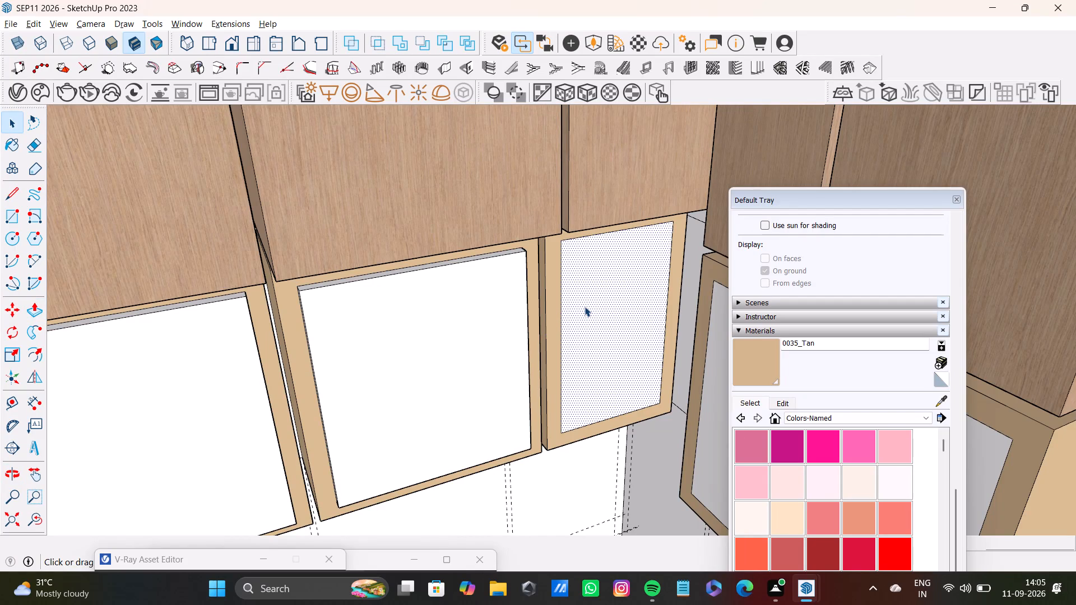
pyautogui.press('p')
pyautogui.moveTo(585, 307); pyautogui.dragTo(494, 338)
# Recess the inner panel of the narrower front on the adjoining wall by about 3/16".
pyautogui.scroll(-4, 494, 338)
pyautogui.keyDown('shift'); pyautogui.moveTo(495, 342); pyautogui.dragTo(345, 364, button='middle'); pyautogui.keyUp('shift')
pyautogui.keyDown('shift'); pyautogui.scroll(-1, 340, 364); pyautogui.keyUp('shift')
pyautogui.moveTo(333, 366); pyautogui.dragTo(580, 401, button='middle')
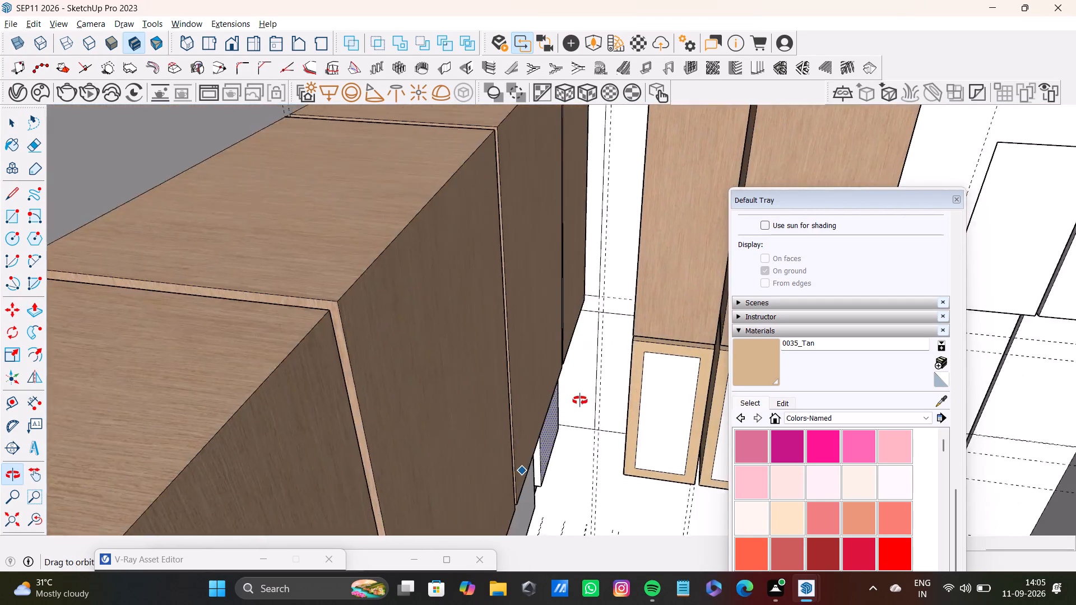
pyautogui.moveTo(580, 401); pyautogui.dragTo(385, 334, button='middle')
pyautogui.scroll(4, 438, 325)
pyautogui.press('space')
pyautogui.click(439, 320)
pyautogui.press('p')
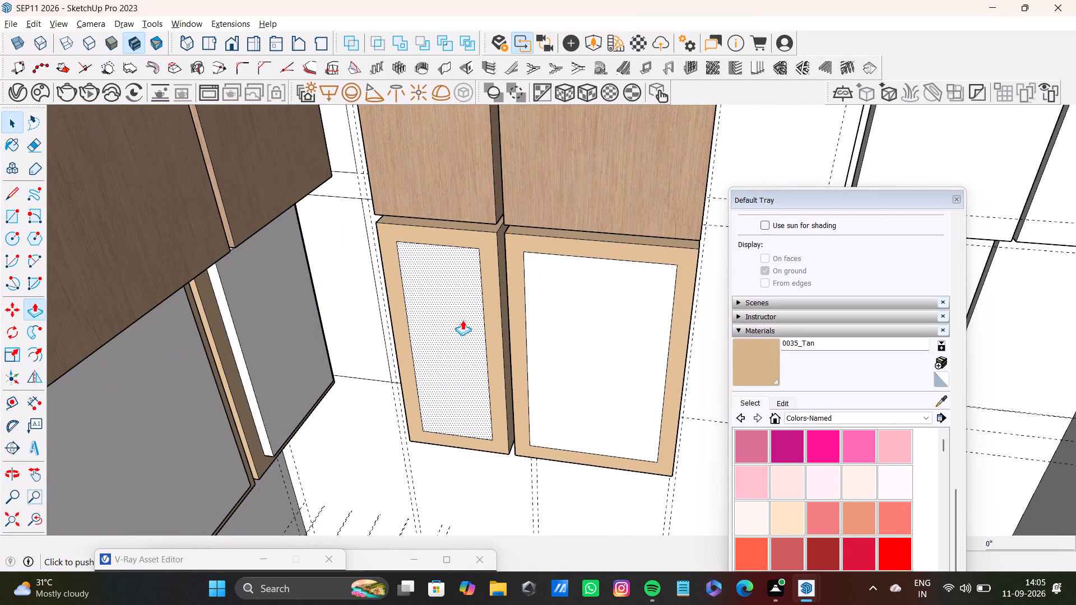
pyautogui.click(463, 320)
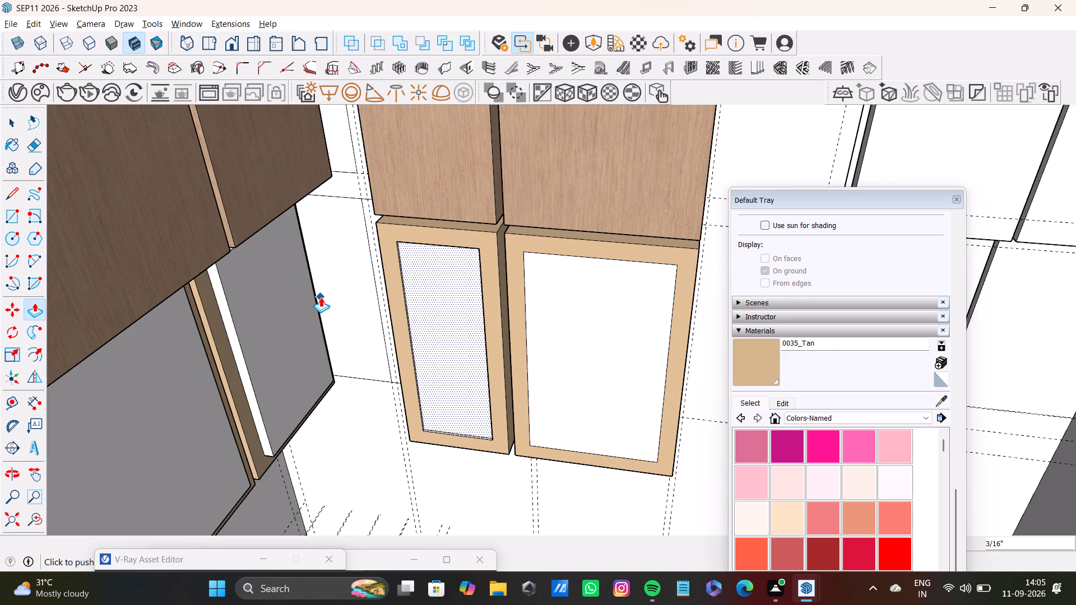
# Push the protruding inner panel of the five-front run's corner front inward about 1", behind its frame.
pyautogui.scroll(-4, 301, 306)
pyautogui.keyDown('shift'); pyautogui.scroll(1, 301, 306); pyautogui.keyUp('shift')
pyautogui.keyDown('shift'); pyautogui.moveTo(301, 306); pyautogui.dragTo(442, 352, button='middle'); pyautogui.keyUp('shift')
pyautogui.moveTo(449, 357); pyautogui.dragTo(335, 370, button='middle')
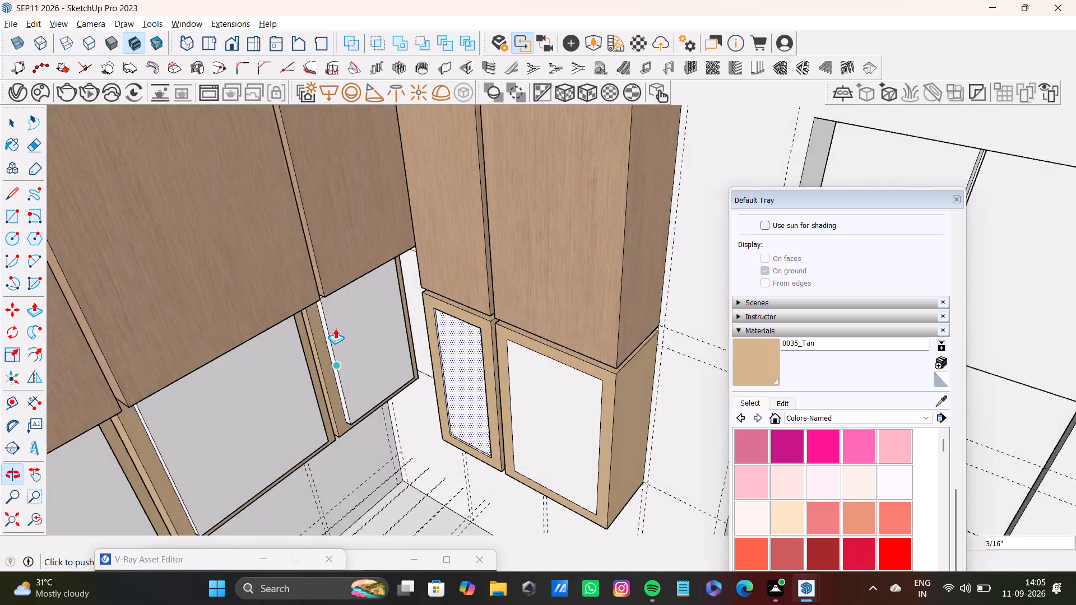
pyautogui.scroll(4, 335, 328)
pyautogui.keyDown('shift'); pyautogui.moveTo(336, 322); pyautogui.dragTo(388, 351, button='middle'); pyautogui.keyUp('shift')
pyautogui.moveTo(388, 351); pyautogui.dragTo(377, 250, button='middle')
pyautogui.press('space')
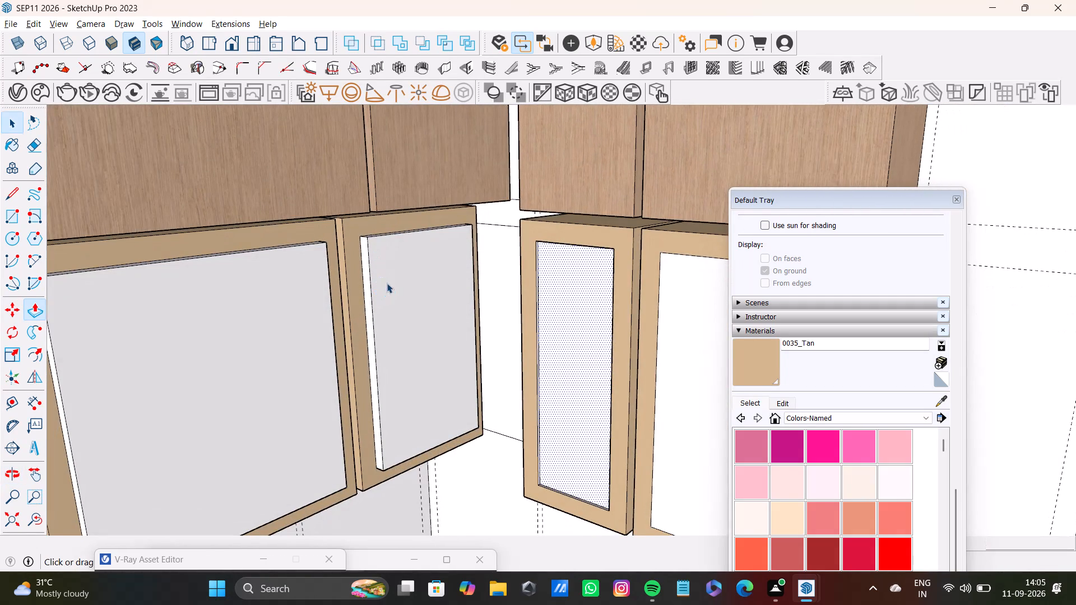
pyautogui.click(387, 283)
pyautogui.press('p')
pyautogui.moveTo(388, 293); pyautogui.dragTo(381, 286)
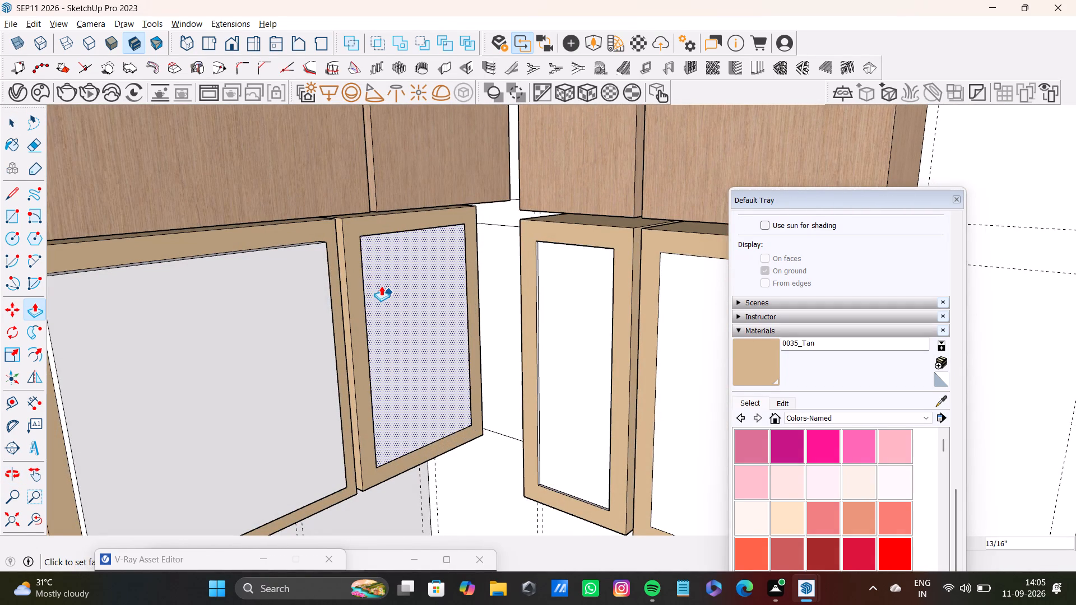
pyautogui.moveTo(381, 286); pyautogui.dragTo(379, 286)
pyautogui.press('space')
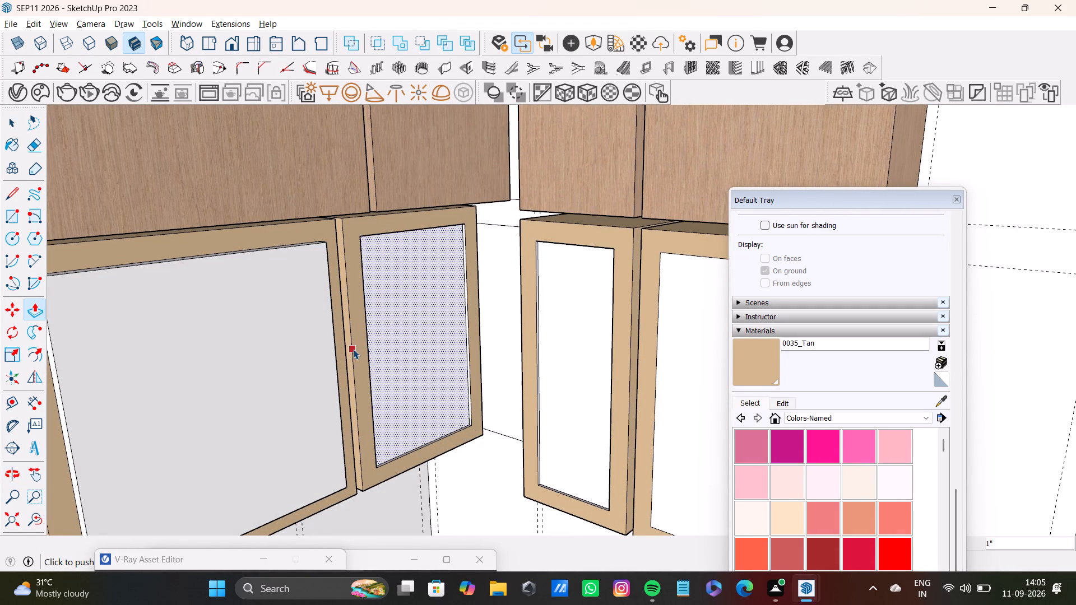
# Push the protruding inner panel of the front next to the corner front inward about 1 1/8".
pyautogui.scroll(-2, 284, 396)
pyautogui.keyDown('shift'); pyautogui.moveTo(284, 396); pyautogui.dragTo(375, 359, button='middle'); pyautogui.keyUp('shift')
pyautogui.press('space')
pyautogui.click(355, 354)
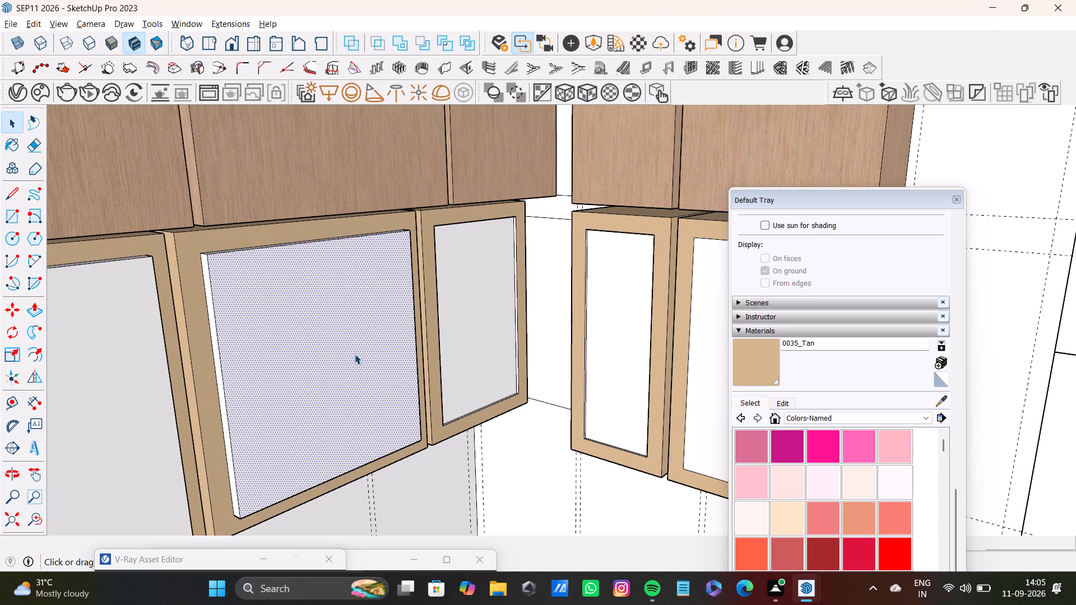
pyautogui.press('p')
pyautogui.moveTo(355, 354); pyautogui.dragTo(345, 345)
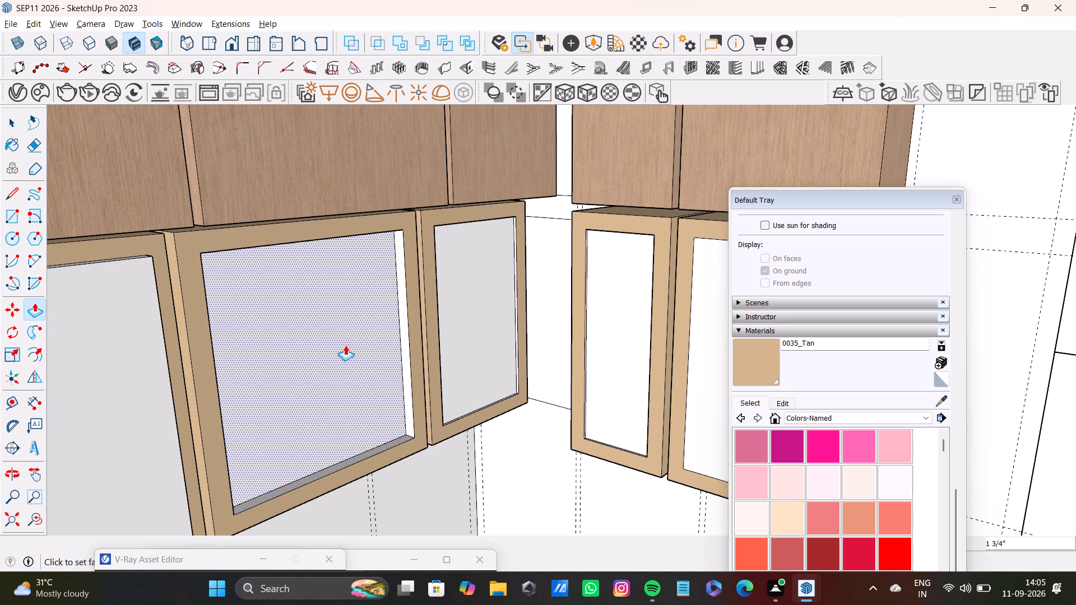
pyautogui.moveTo(345, 345); pyautogui.dragTo(352, 328)
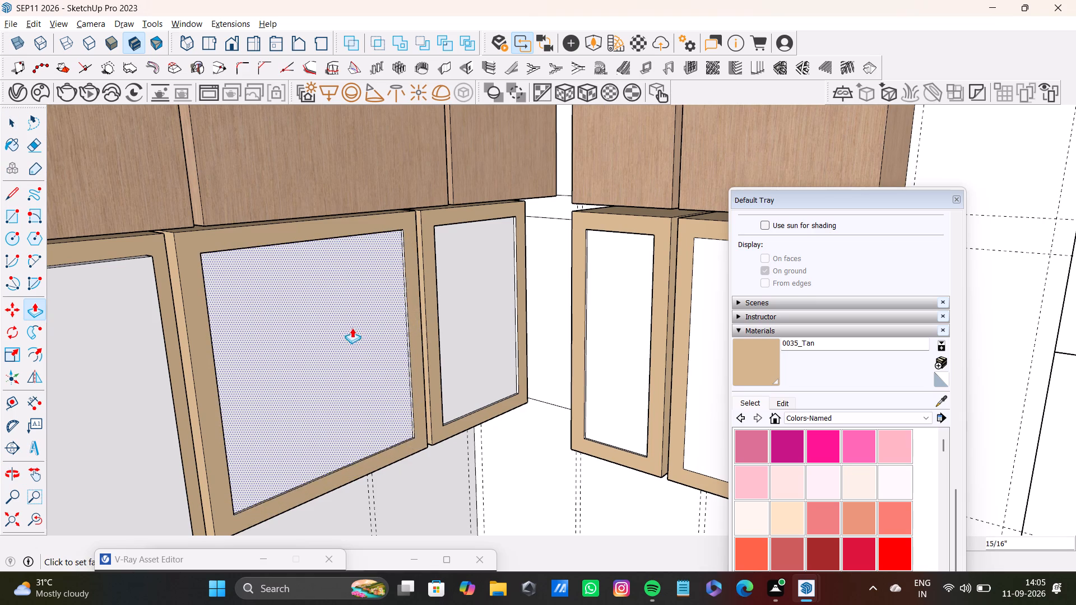
pyautogui.moveTo(352, 328); pyautogui.dragTo(350, 330)
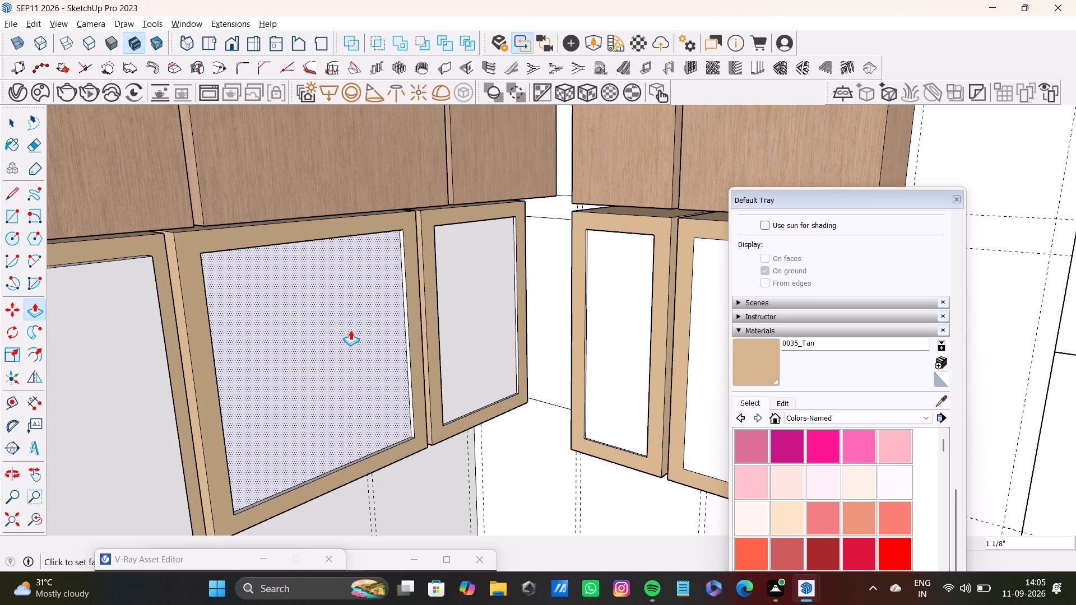
pyautogui.moveTo(350, 330); pyautogui.dragTo(352, 331)
pyautogui.scroll(-7, 326, 341)
pyautogui.press('space')
# Push the protruding inner panel of the five-front run's middle front inward, slightly behind its frame.
pyautogui.keyDown('shift'); pyautogui.moveTo(328, 355); pyautogui.dragTo(414, 327, button='middle'); pyautogui.keyUp('shift')
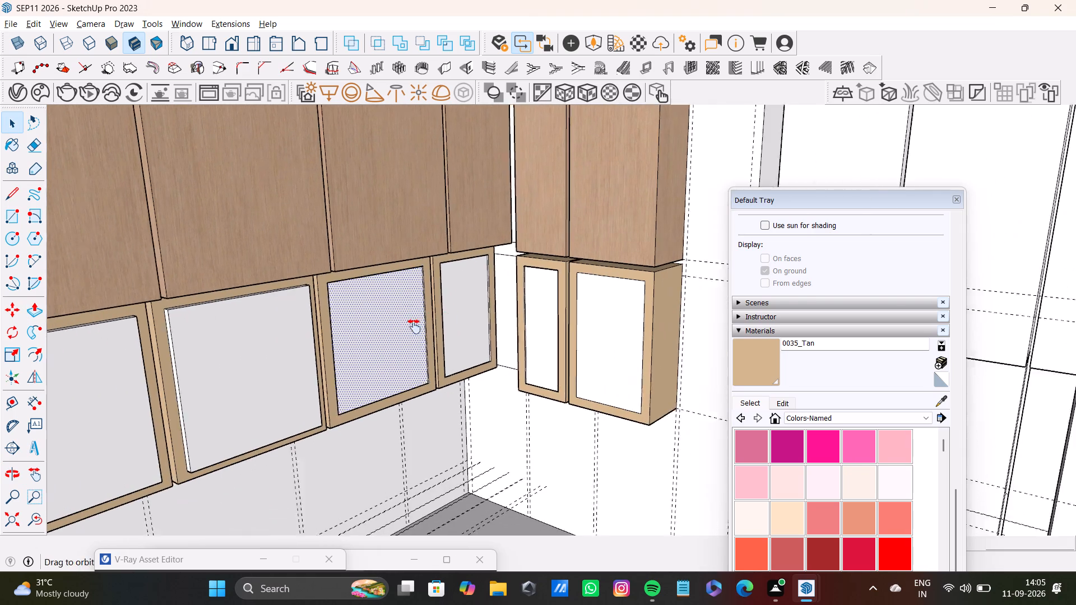
pyautogui.keyDown('shift'); pyautogui.moveTo(414, 327); pyautogui.dragTo(415, 327, button='middle'); pyautogui.keyUp('shift')
pyautogui.press('space')
pyautogui.click(304, 343)
pyautogui.press('p')
pyautogui.moveTo(304, 343); pyautogui.dragTo(296, 339)
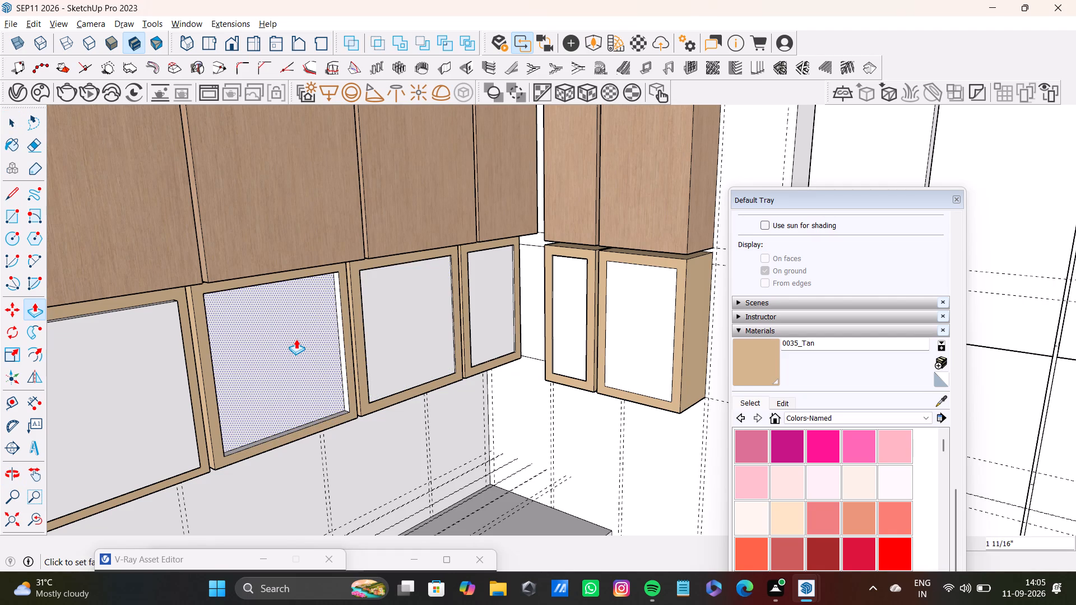
pyautogui.moveTo(296, 339); pyautogui.dragTo(300, 340)
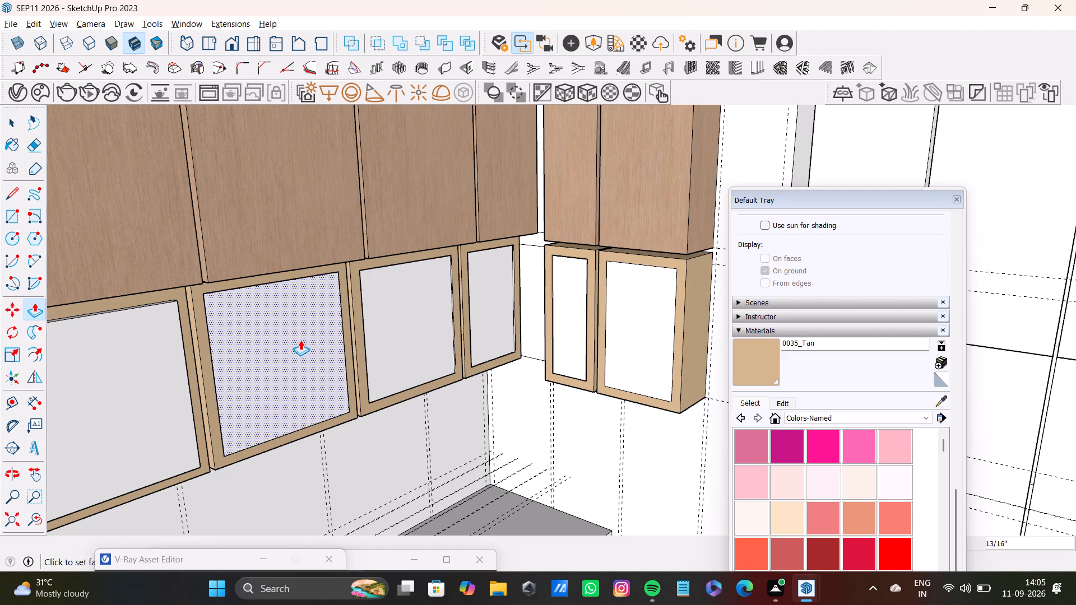
pyautogui.moveTo(300, 340); pyautogui.dragTo(299, 339)
pyautogui.press('space')
# Push the protruding inner panel of the fourth front from the corner inward, slightly behind its frame.
pyautogui.scroll(-4, 294, 342)
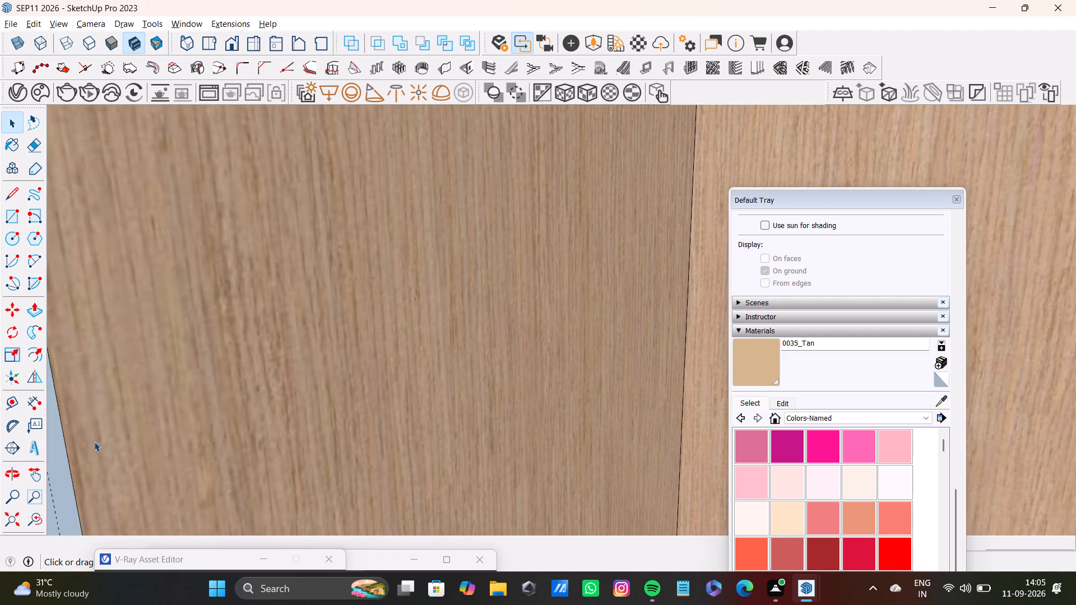
pyautogui.click(43, 518)
pyautogui.keyDown('shift'); pyautogui.moveTo(245, 408); pyautogui.dragTo(444, 370, button='middle'); pyautogui.keyUp('shift')
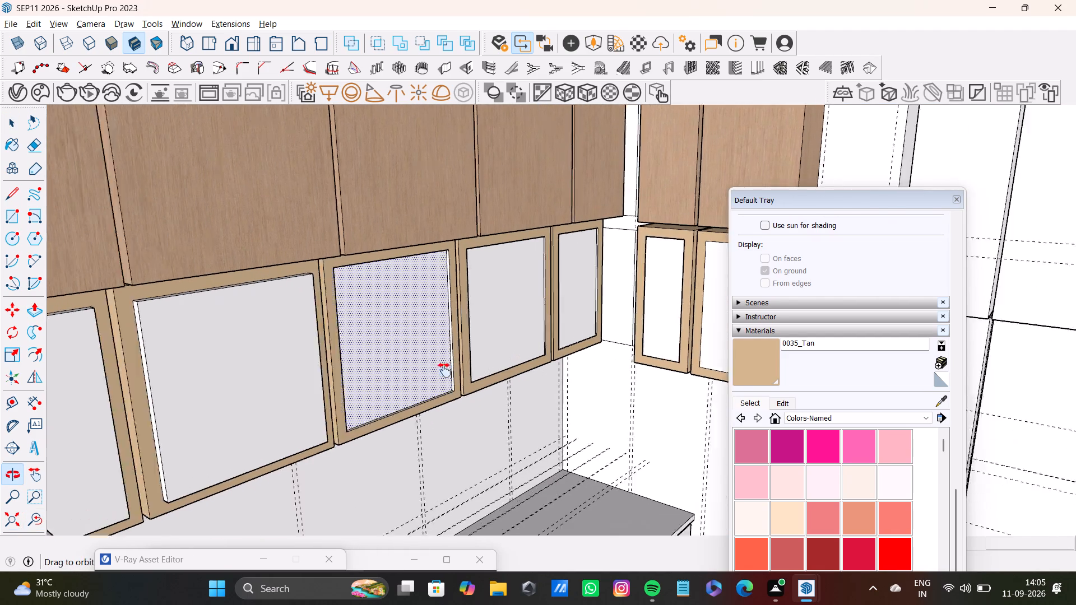
pyautogui.keyDown('shift'); pyautogui.moveTo(444, 370); pyautogui.dragTo(471, 362, button='middle'); pyautogui.keyUp('shift')
pyautogui.click(391, 375)
pyautogui.press('p')
pyautogui.moveTo(389, 375); pyautogui.dragTo(383, 374)
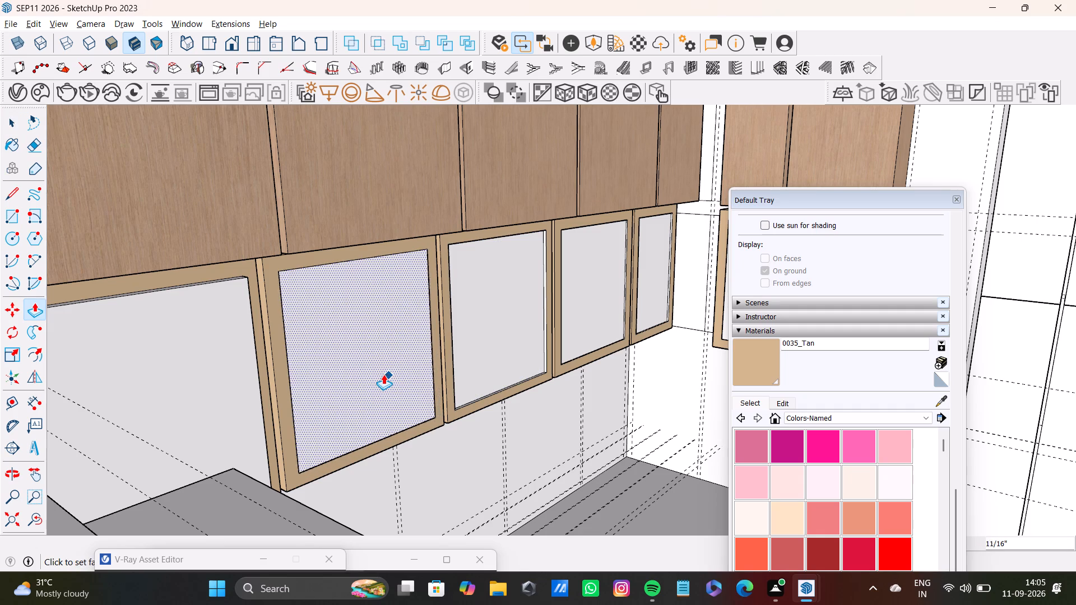
pyautogui.moveTo(383, 374); pyautogui.dragTo(381, 374)
pyautogui.press('space')
# Push the inner panel of the end front farthest from the corner inward about 1 1/16".
pyautogui.scroll(-4, 377, 401)
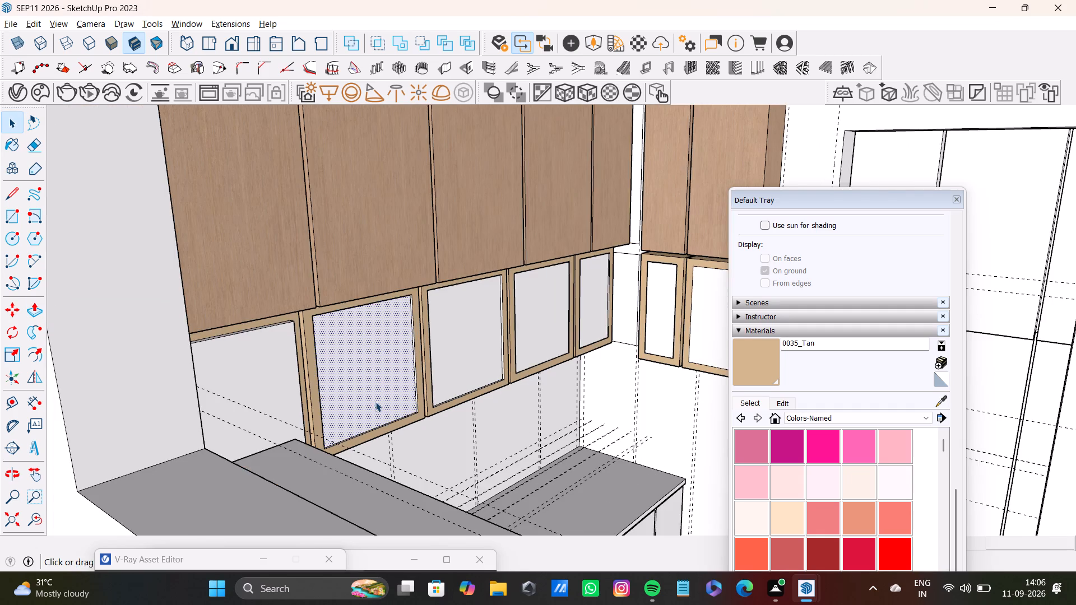
pyautogui.moveTo(375, 402); pyautogui.dragTo(470, 413, button='middle')
pyautogui.moveTo(470, 413); pyautogui.dragTo(359, 447, button='middle')
pyautogui.keyDown('shift'); pyautogui.moveTo(314, 416); pyautogui.dragTo(458, 580, button='middle'); pyautogui.keyUp('shift')
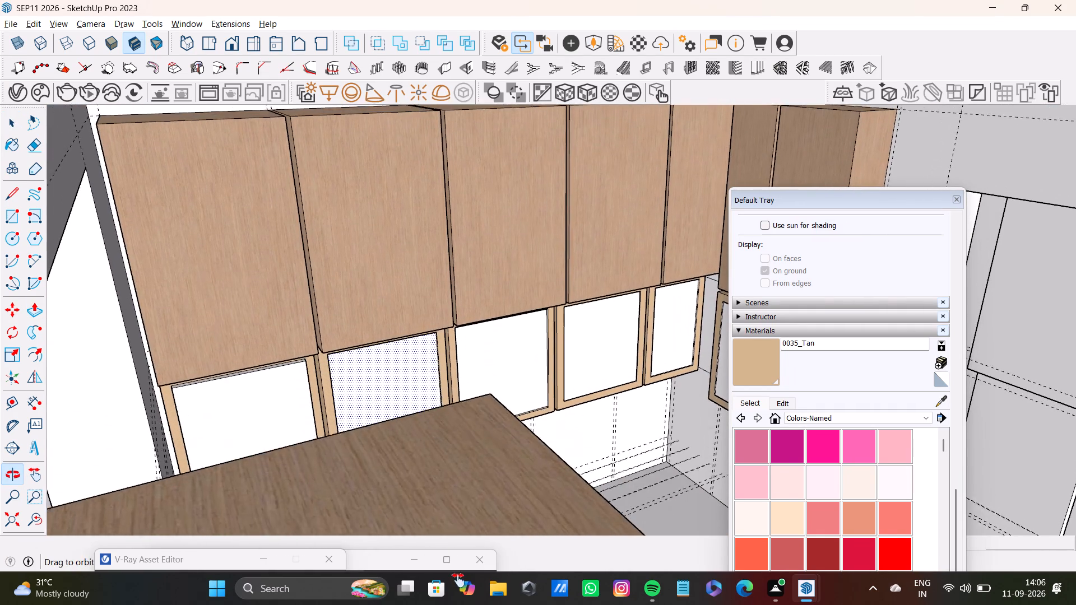
pyautogui.keyDown('shift'); pyautogui.moveTo(458, 580); pyautogui.dragTo(457, 592, button='middle'); pyautogui.keyUp('shift')
pyautogui.scroll(4, 295, 479)
pyautogui.click(291, 417)
pyautogui.press('p')
pyautogui.moveTo(291, 417); pyautogui.dragTo(289, 412)
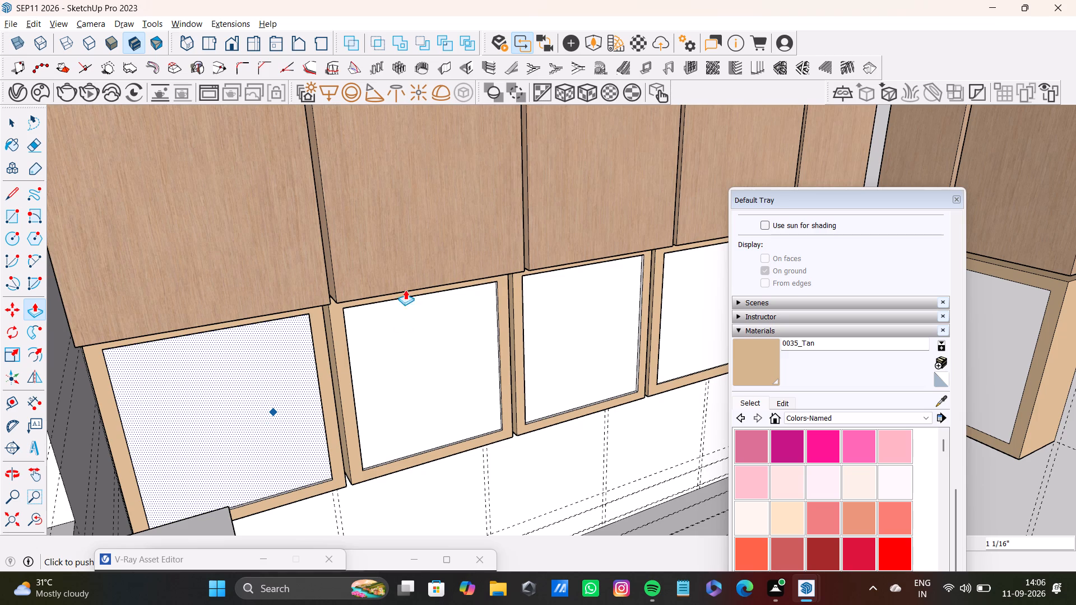
# Recess the inner panel of the outer lower front in the two-cabinet unit beside the shelved window by about 3/16".
pyautogui.scroll(-1, 459, 365)
pyautogui.scroll(3, 627, 283)
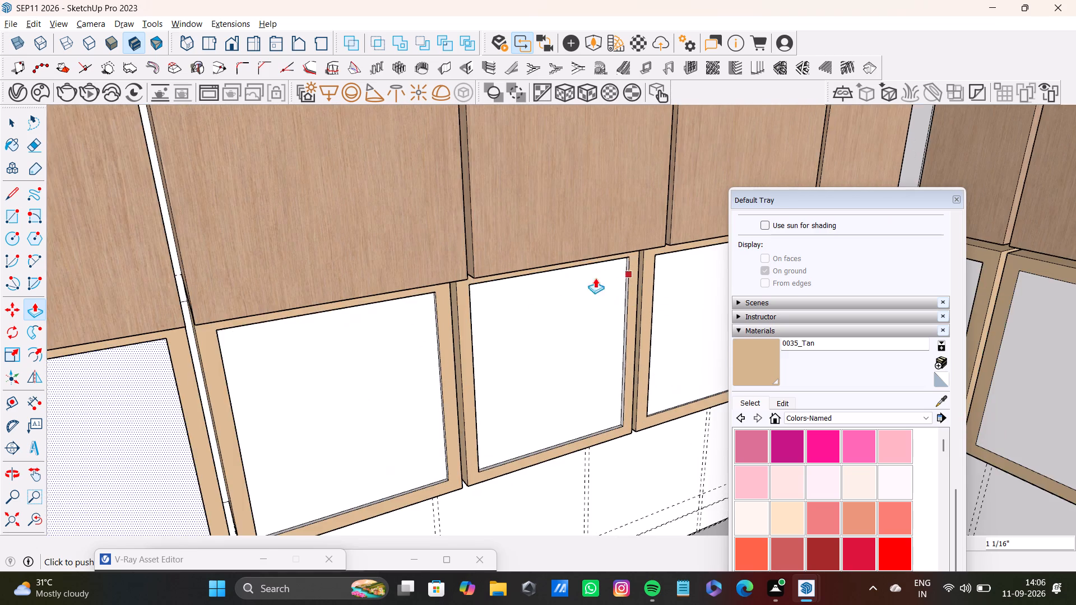
pyautogui.scroll(-9, 527, 314)
pyautogui.click(10, 519)
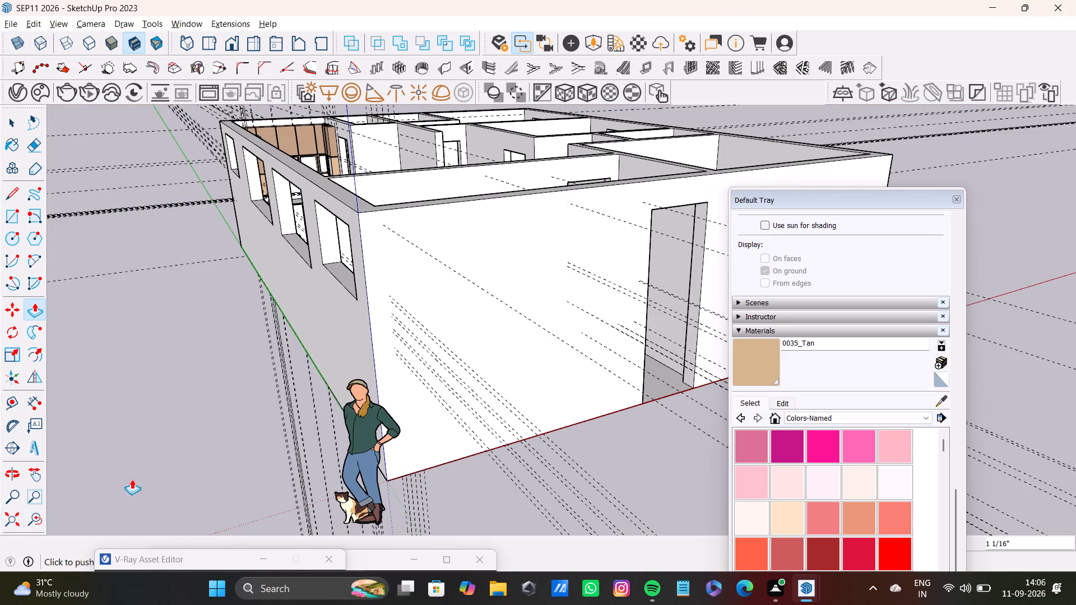
pyautogui.moveTo(627, 362); pyautogui.dragTo(201, 381, button='middle')
pyautogui.scroll(2, 221, 149)
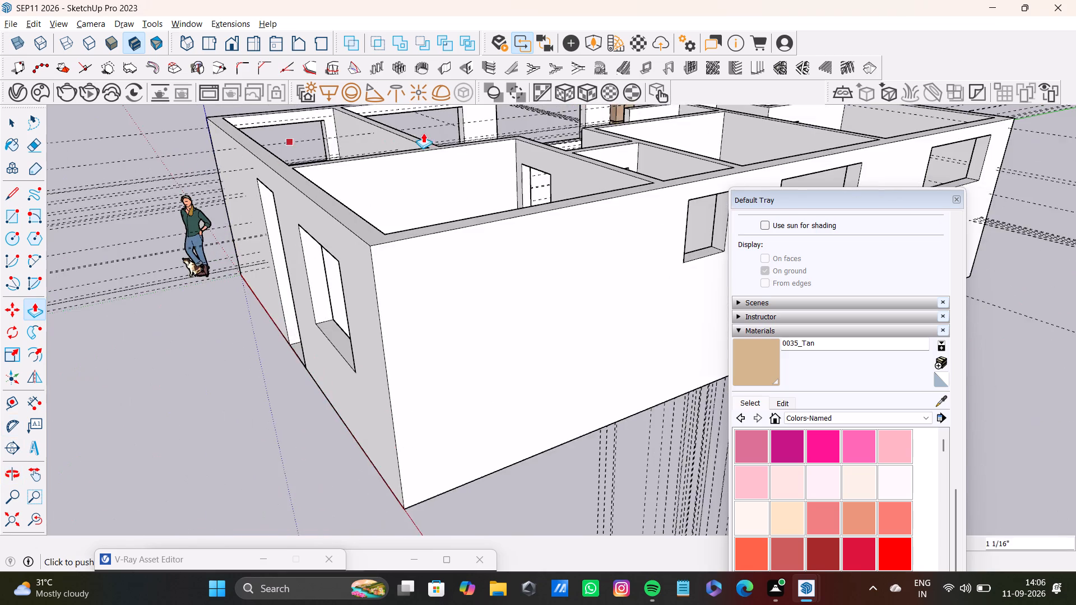
pyautogui.keyDown('shift'); pyautogui.moveTo(439, 139); pyautogui.dragTo(261, 379, button='middle'); pyautogui.keyUp('shift')
pyautogui.scroll(17, 404, 244)
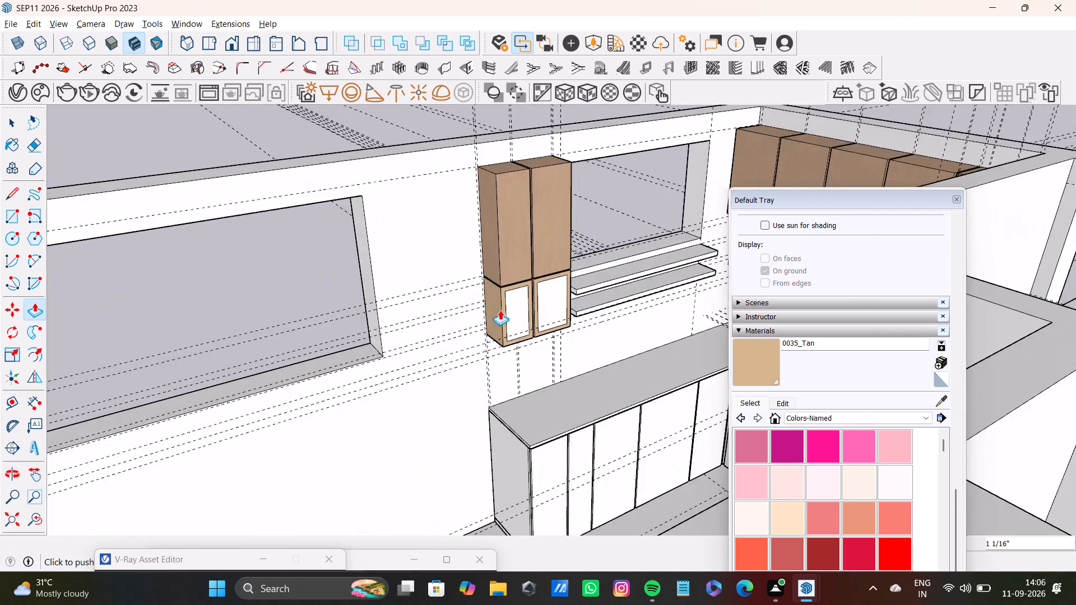
pyautogui.scroll(10, 500, 310)
pyautogui.press('space')
pyautogui.click(526, 301)
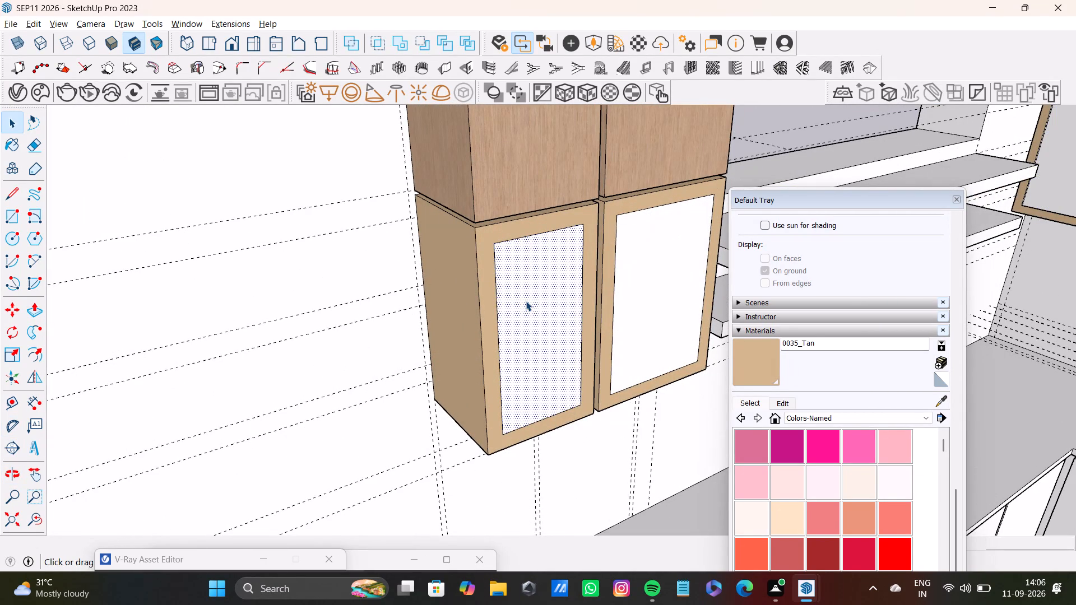
pyautogui.press('p')
pyautogui.click(528, 299)
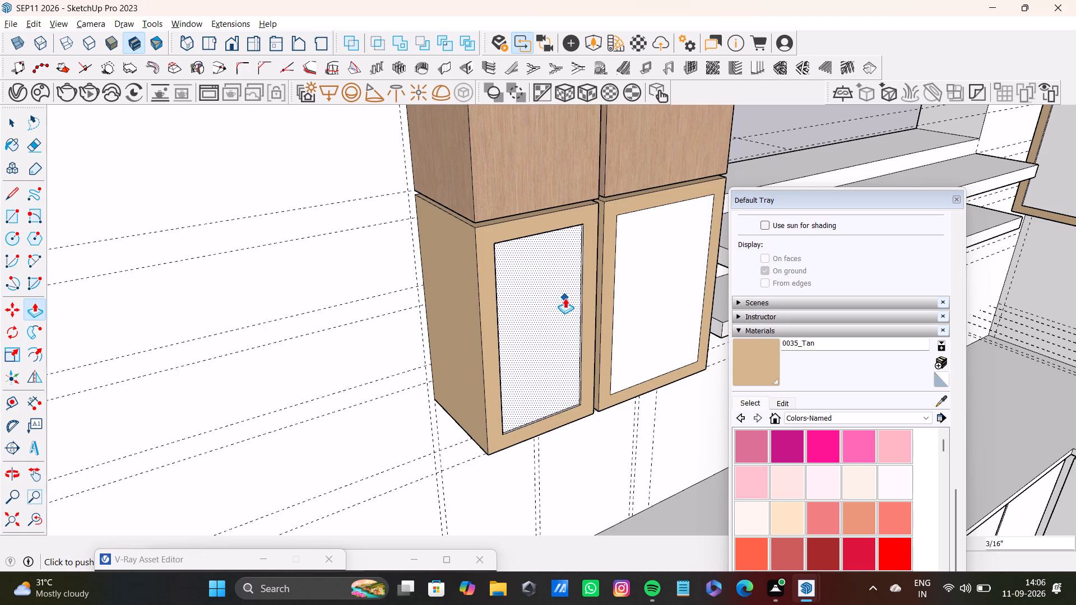
# Recess the inner panel of the neighbouring lower front, nearest the window, by about 3/16".
pyautogui.press('space')
pyautogui.click(655, 269)
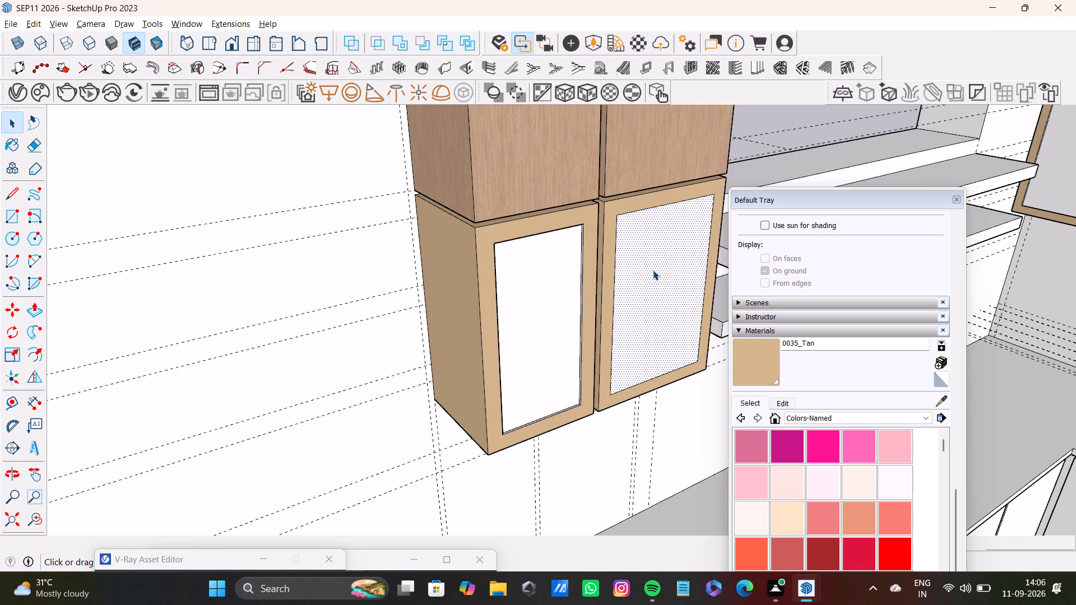
pyautogui.press('p')
pyautogui.click(653, 270)
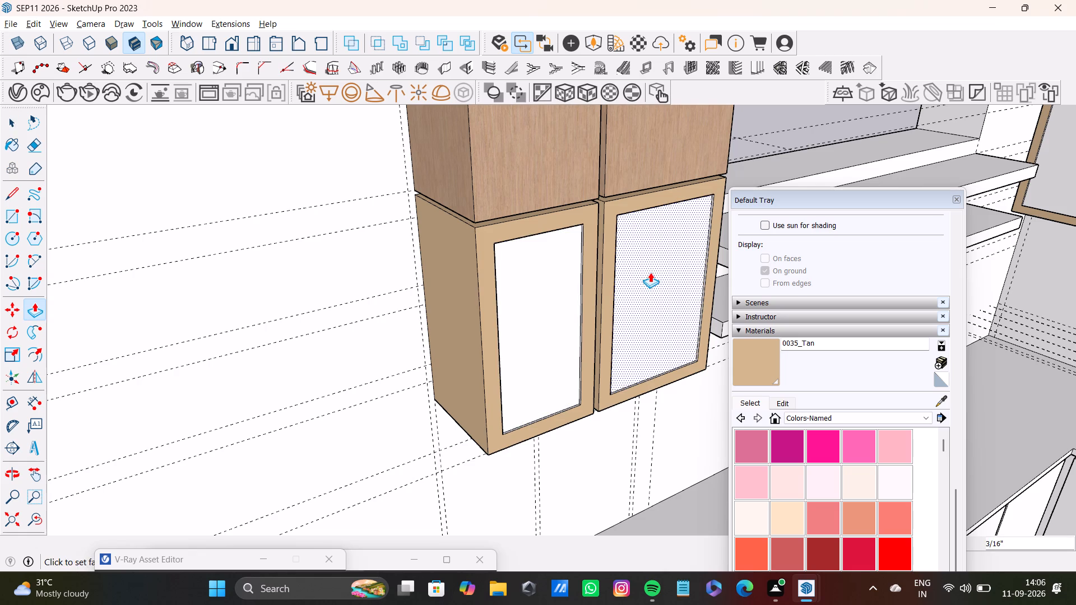
pyautogui.press('space')
# Close the Default Tray to clear the view of the kitchen cabinets.
pyautogui.scroll(-7, 631, 315)
pyautogui.keyDown('shift'); pyautogui.moveTo(624, 348); pyautogui.dragTo(488, 458, button='middle'); pyautogui.keyUp('shift')
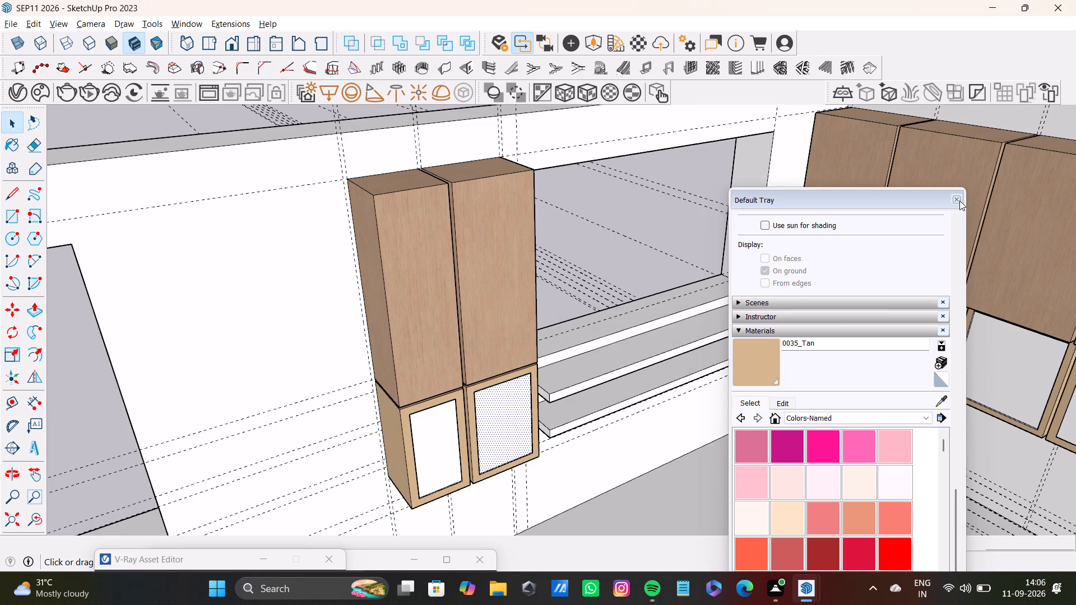
pyautogui.click(958, 201)
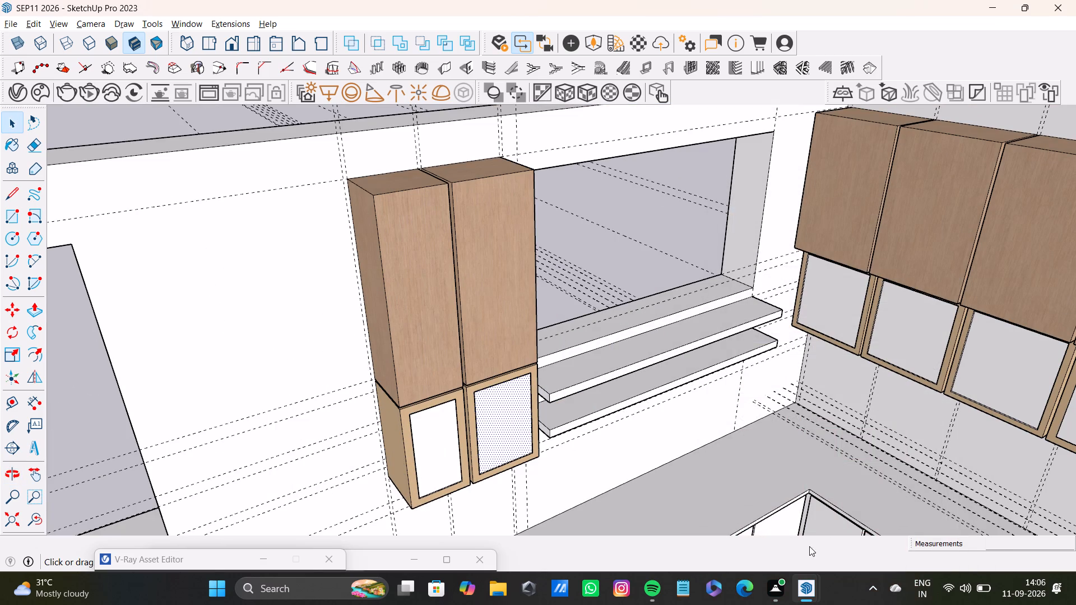
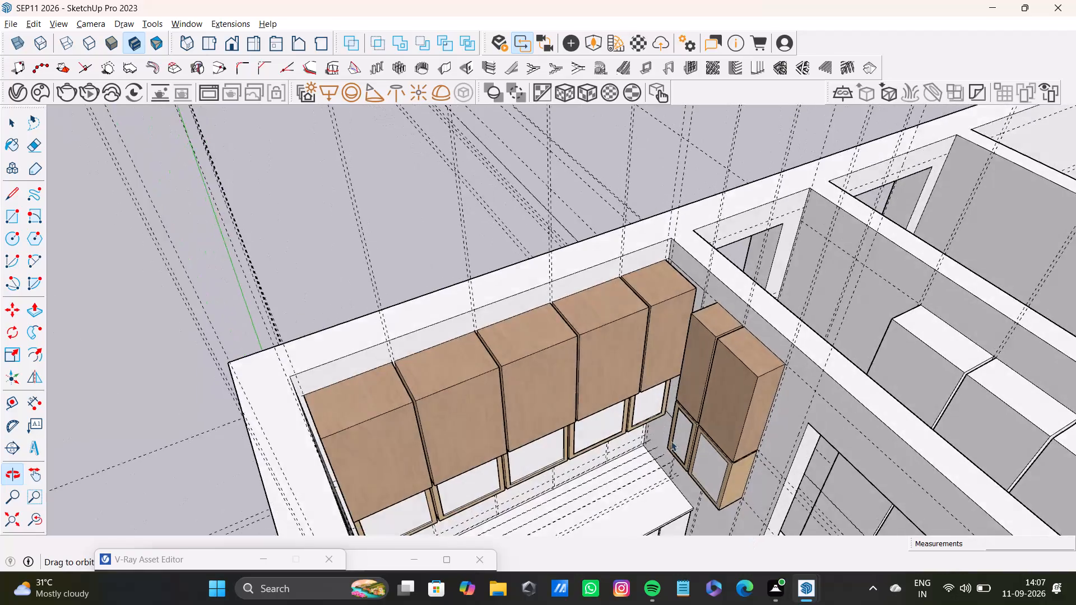
# Select the recessed panel of the framed lower cabinet door nearest the corner, together with its recess's left and top edge faces.
pyautogui.scroll(15, 632, 397)
pyautogui.moveTo(683, 418); pyautogui.dragTo(667, 421, button='middle')
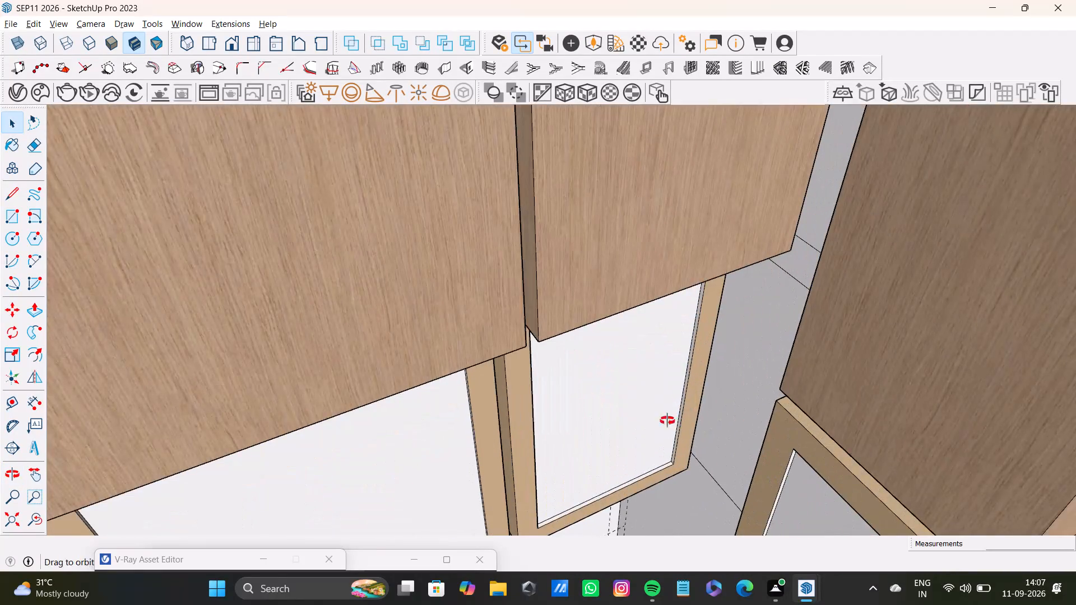
pyautogui.moveTo(667, 421); pyautogui.dragTo(576, 426, button='middle')
pyautogui.keyDown('shift'); pyautogui.moveTo(574, 407); pyautogui.dragTo(772, 508, button='middle'); pyautogui.keyUp('shift')
pyautogui.scroll(-4, 466, 493)
pyautogui.keyDown('shift'); pyautogui.moveTo(451, 459); pyautogui.dragTo(725, 507, button='middle'); pyautogui.keyUp('shift')
pyautogui.scroll(6, 719, 507)
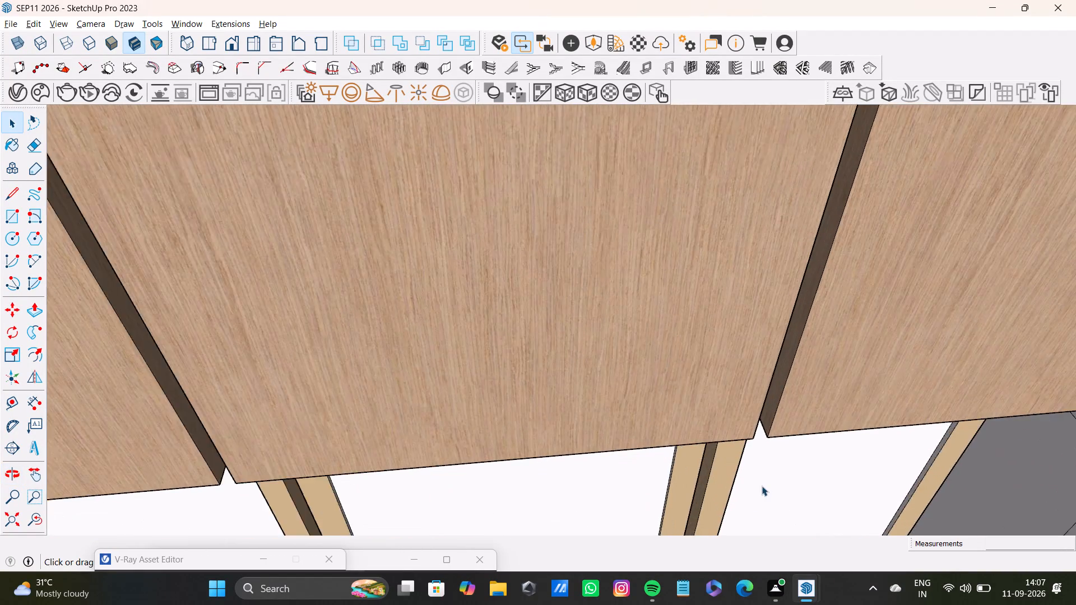
pyautogui.scroll(2, 762, 486)
pyautogui.keyDown('shift'); pyautogui.moveTo(759, 458); pyautogui.dragTo(723, 542, button='middle'); pyautogui.keyUp('shift')
pyautogui.moveTo(723, 519); pyautogui.dragTo(732, 376, button='middle')
pyautogui.scroll(4, 761, 399)
pyautogui.keyDown('shift'); pyautogui.moveTo(785, 381); pyautogui.dragTo(684, 347, button='middle'); pyautogui.keyUp('shift')
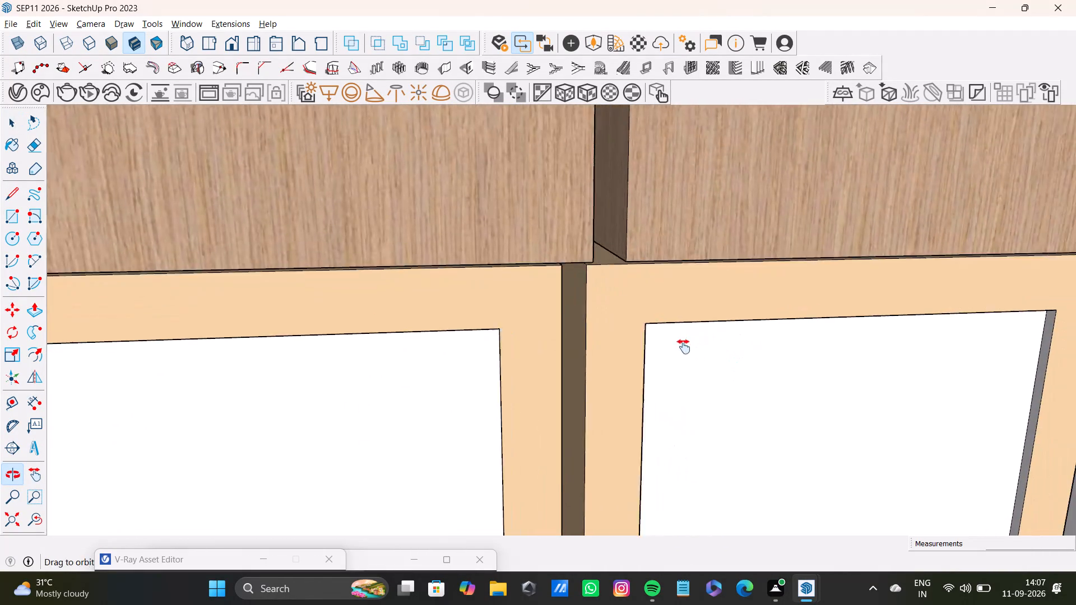
pyautogui.keyDown('shift'); pyautogui.moveTo(684, 347); pyautogui.dragTo(676, 346, button='middle'); pyautogui.keyUp('shift')
pyautogui.scroll(6, 685, 347)
pyautogui.keyDown('shift'); pyautogui.moveTo(698, 348); pyautogui.dragTo(703, 287, button='middle'); pyautogui.keyUp('shift')
pyautogui.moveTo(743, 285); pyautogui.dragTo(614, 273, button='middle')
pyautogui.scroll(1, 479, 265)
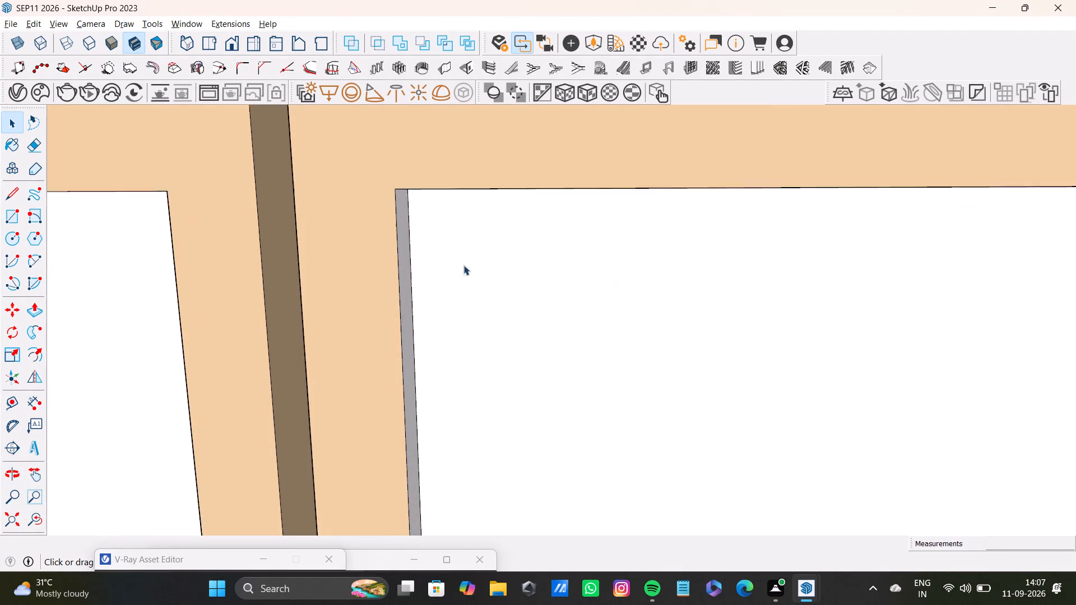
pyautogui.scroll(5, 463, 265)
pyautogui.keyDown('shift'); pyautogui.click(391, 242); pyautogui.keyUp('shift')
pyautogui.keyDown('shift'); pyautogui.click(478, 257); pyautogui.keyUp('shift')
pyautogui.keyDown('shift'); pyautogui.scroll(-6, 479, 257); pyautogui.keyUp('shift')
pyautogui.keyDown('shift'); pyautogui.moveTo(479, 257); pyautogui.dragTo(477, 412, button='middle'); pyautogui.keyUp('shift')
pyautogui.moveTo(479, 408); pyautogui.dragTo(479, 371, button='middle')
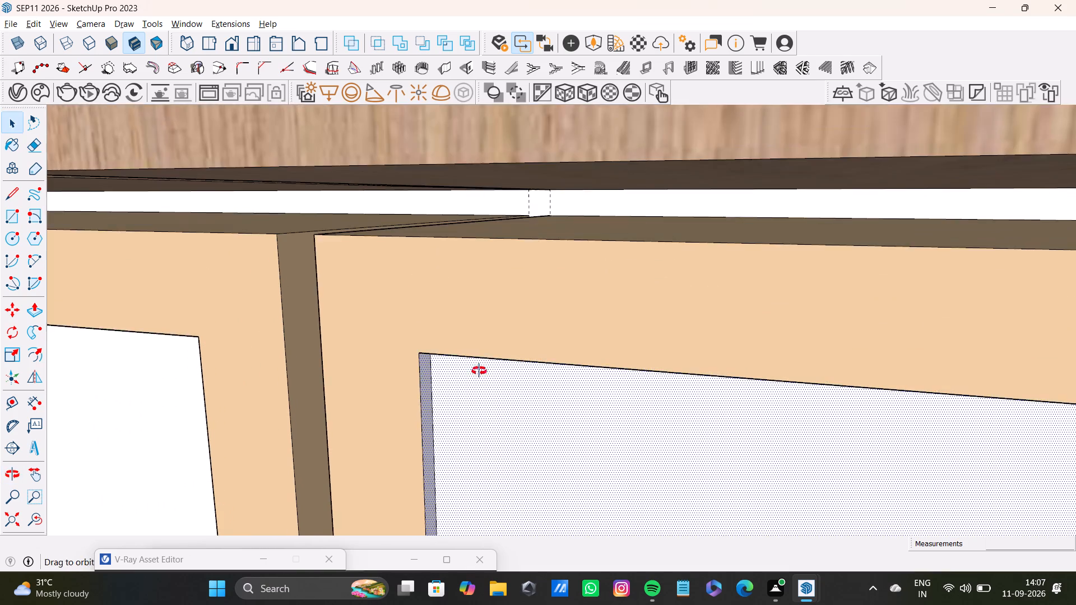
pyautogui.moveTo(479, 371); pyautogui.dragTo(479, 254, button='middle')
pyautogui.keyDown('shift'); pyautogui.click(484, 221); pyautogui.keyUp('shift')
# Add the right and bottom recess edge faces of the lower cabinet door nearest the corner to the selection.
pyautogui.keyDown('shift'); pyautogui.scroll(-8, 489, 259); pyautogui.keyUp('shift')
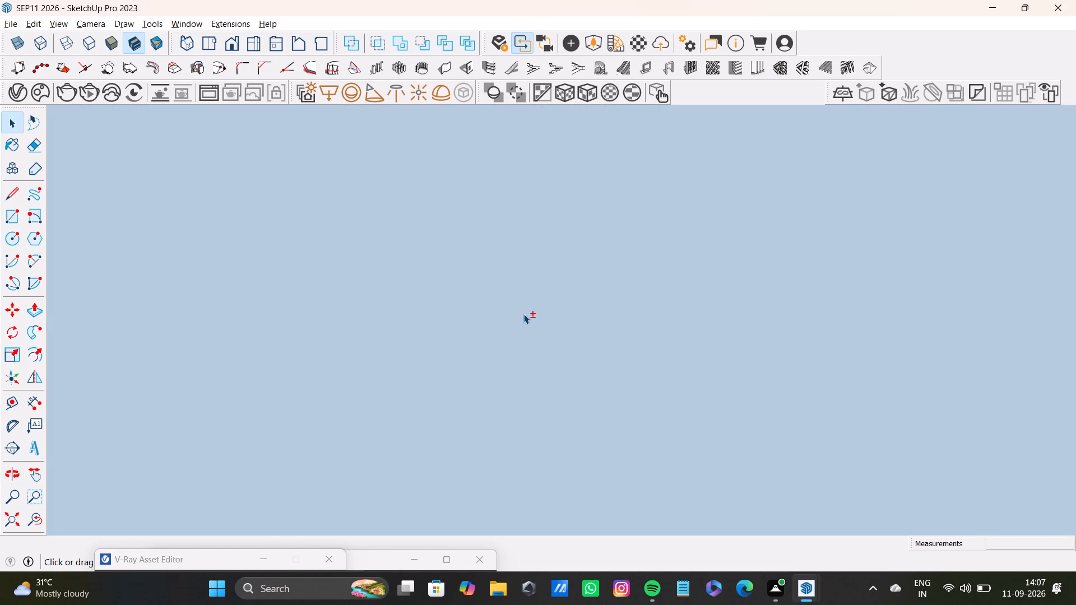
pyautogui.keyDown('shift'); pyautogui.middleClick(523, 314); pyautogui.keyUp('shift')
pyautogui.keyDown('shift'); pyautogui.click(30, 523); pyautogui.keyUp('shift')
pyautogui.keyDown('shift'); pyautogui.moveTo(173, 466); pyautogui.dragTo(0, 449, button='middle'); pyautogui.keyUp('shift')
pyautogui.keyDown('shift'); pyautogui.moveTo(43, 436); pyautogui.dragTo(207, 467, button='middle'); pyautogui.keyUp('shift')
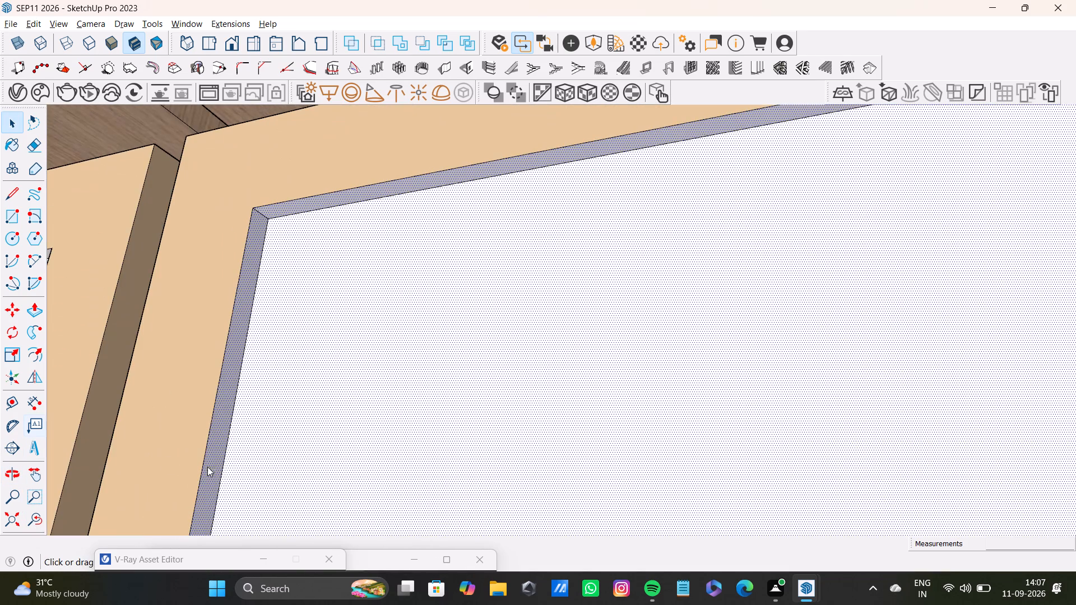
pyautogui.keyDown('shift'); pyautogui.moveTo(207, 467); pyautogui.dragTo(497, 515, button='middle'); pyautogui.keyUp('shift')
pyautogui.moveTo(437, 492); pyautogui.dragTo(840, 526, button='middle')
pyautogui.keyDown('shift'); pyautogui.moveTo(767, 450); pyautogui.dragTo(630, 465, button='middle'); pyautogui.keyUp('shift')
pyautogui.keyDown('shift'); pyautogui.scroll(3, 672, 437); pyautogui.keyUp('shift')
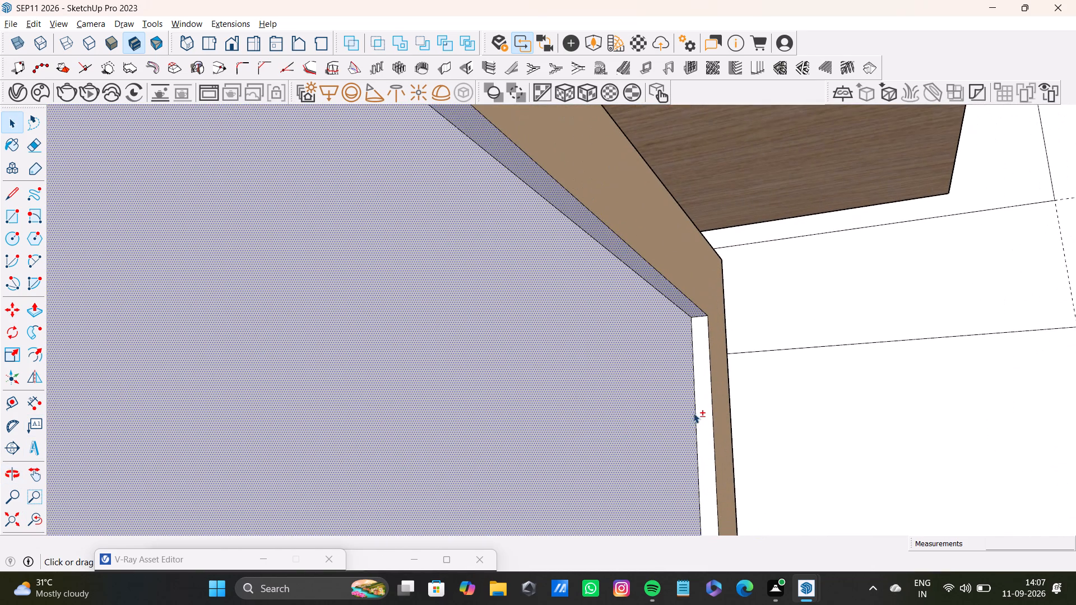
pyautogui.keyDown('shift'); pyautogui.click(697, 413); pyautogui.keyUp('shift')
pyautogui.keyDown('shift'); pyautogui.scroll(-4, 700, 418); pyautogui.keyUp('shift')
pyautogui.keyDown('shift'); pyautogui.click(704, 434); pyautogui.keyUp('shift')
pyautogui.keyDown('shift'); pyautogui.scroll(-6, 702, 438); pyautogui.keyUp('shift')
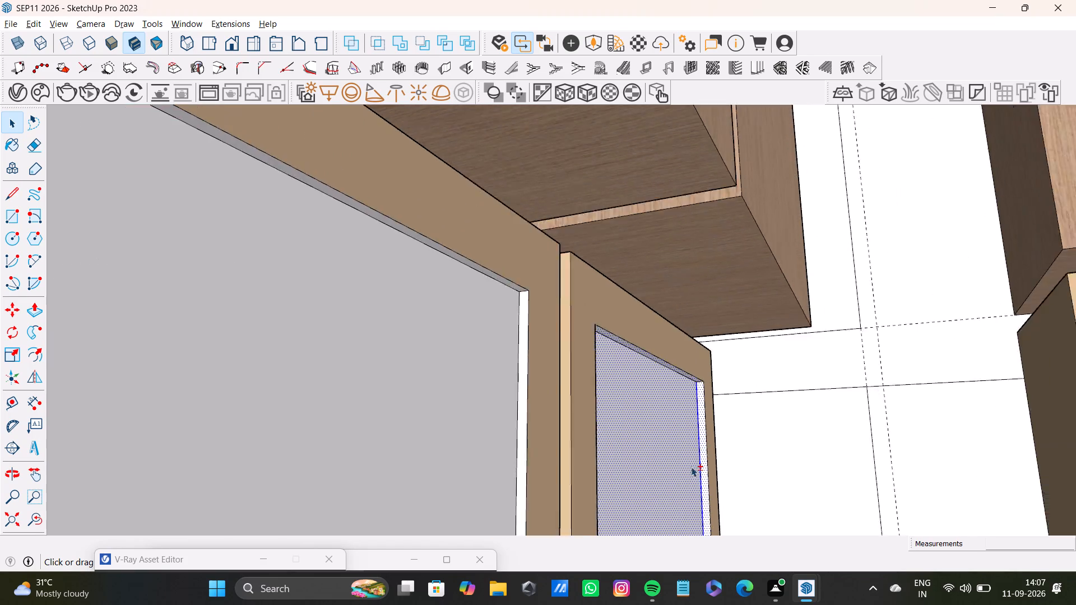
pyautogui.keyDown('shift'); pyautogui.scroll(-1, 691, 467); pyautogui.keyUp('shift')
pyautogui.keyDown('shift'); pyautogui.moveTo(657, 502); pyautogui.dragTo(587, 287, button='middle'); pyautogui.keyUp('shift')
pyautogui.moveTo(590, 352); pyautogui.dragTo(504, 178, button='middle')
pyautogui.scroll(7, 495, 285)
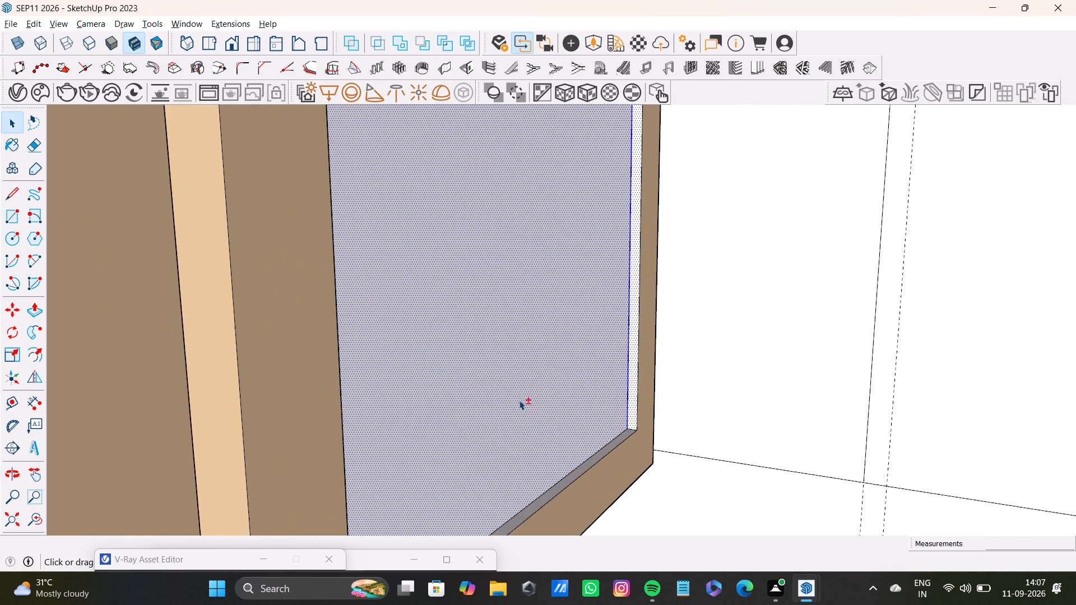
pyautogui.keyDown('shift'); pyautogui.moveTo(527, 409); pyautogui.dragTo(507, 264, button='middle'); pyautogui.keyUp('shift')
pyautogui.keyDown('shift'); pyautogui.scroll(3, 515, 285); pyautogui.keyUp('shift')
pyautogui.keyDown('shift'); pyautogui.scroll(6, 565, 368); pyautogui.keyUp('shift')
pyautogui.moveTo(563, 369); pyautogui.dragTo(565, 417, button='middle')
pyautogui.keyDown('shift'); pyautogui.click(590, 431); pyautogui.keyUp('shift')
pyautogui.keyDown('shift'); pyautogui.scroll(-20, 590, 431); pyautogui.keyUp('shift')
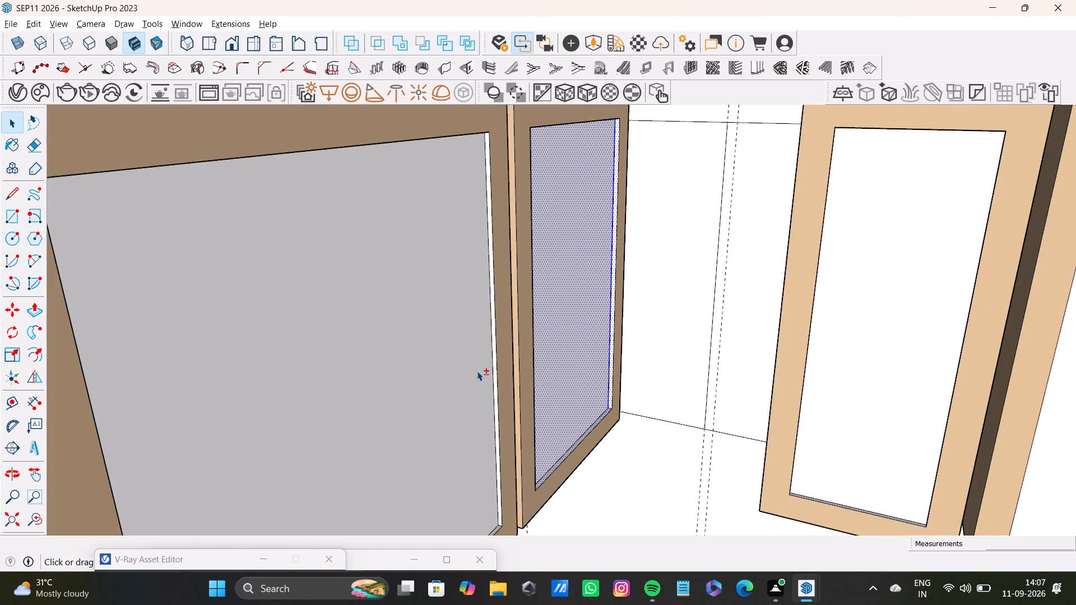
# Add the recessed panel and right recess edge face of the second lower door from the corner to the selection.
pyautogui.keyDown('shift'); pyautogui.moveTo(478, 357); pyautogui.dragTo(675, 296, button='middle'); pyautogui.keyUp('shift')
pyautogui.keyDown('shift'); pyautogui.scroll(15, 626, 332); pyautogui.keyUp('shift')
pyautogui.keyDown('shift'); pyautogui.click(713, 325); pyautogui.keyUp('shift')
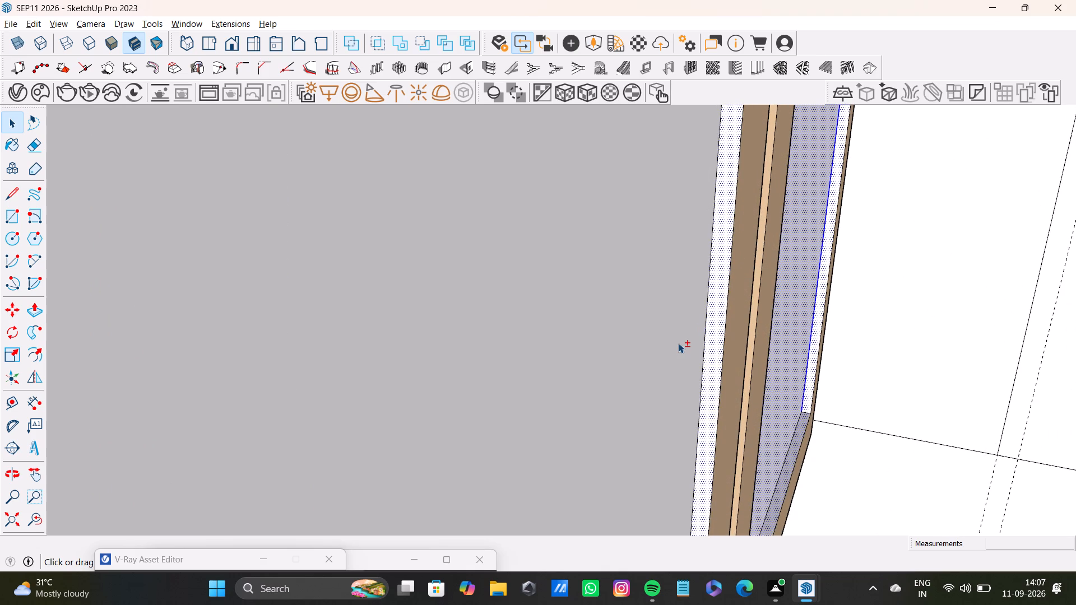
pyautogui.keyDown('shift'); pyautogui.click(678, 343); pyautogui.keyUp('shift')
# Add the top and right recess edge faces and the panel of the third lower door from the corner to the selection.
pyautogui.keyDown('shift'); pyautogui.scroll(-20, 678, 343); pyautogui.keyUp('shift')
pyautogui.keyDown('shift'); pyautogui.moveTo(599, 341); pyautogui.dragTo(719, 449, button='middle'); pyautogui.keyUp('shift')
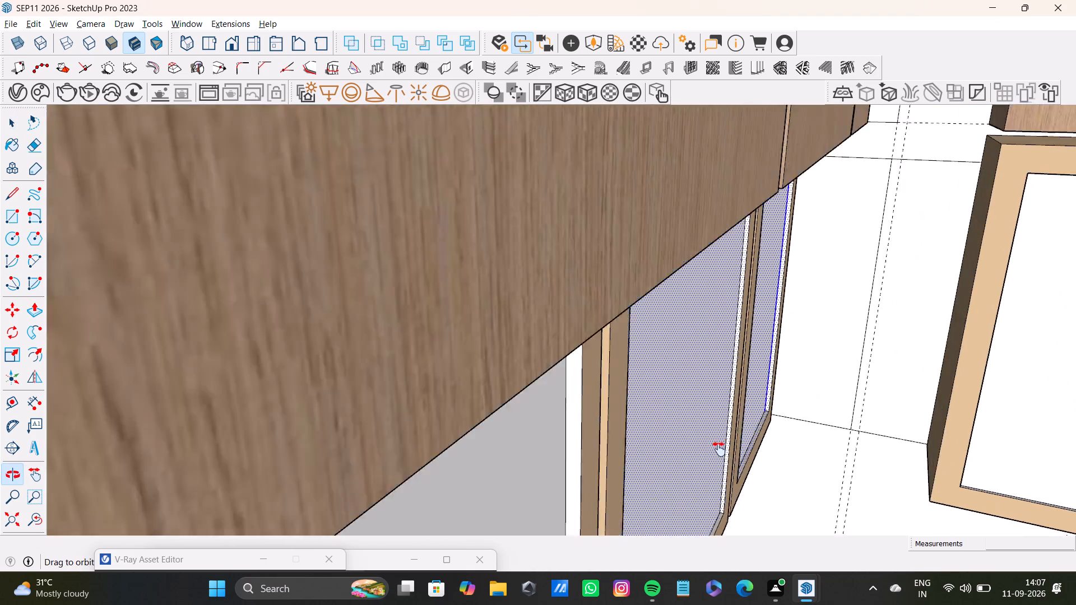
pyautogui.keyDown('shift'); pyautogui.moveTo(719, 449); pyautogui.dragTo(719, 450, button='middle'); pyautogui.keyUp('shift')
pyautogui.moveTo(702, 445); pyautogui.dragTo(466, 286, button='middle')
pyautogui.keyDown('shift'); pyautogui.moveTo(615, 390); pyautogui.dragTo(543, 118, button='middle'); pyautogui.keyUp('shift')
pyautogui.keyDown('shift'); pyautogui.scroll(4, 652, 348); pyautogui.keyUp('shift')
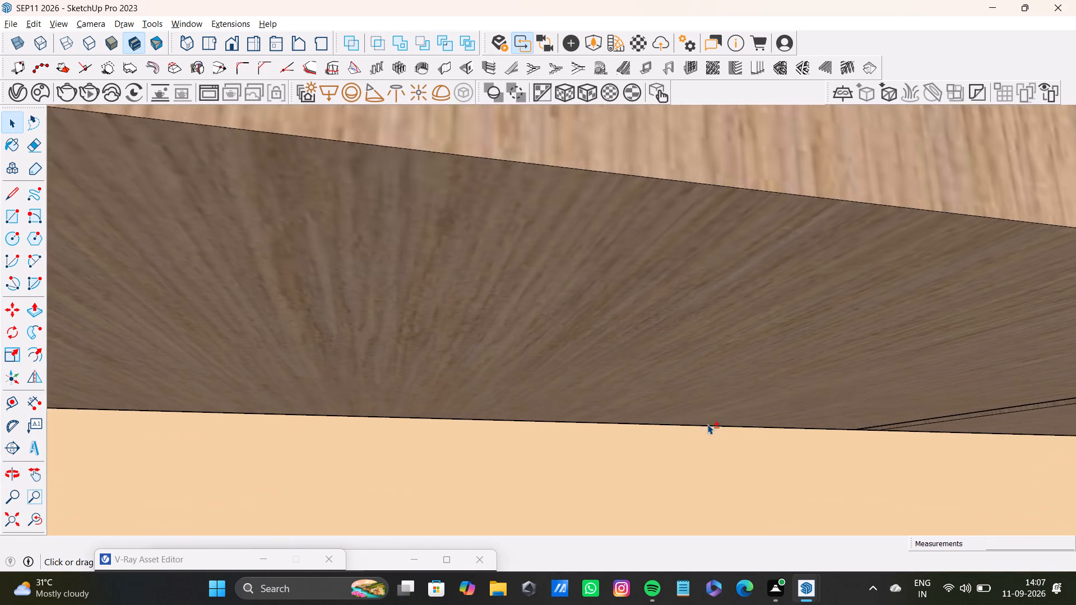
pyautogui.keyDown('shift'); pyautogui.moveTo(701, 418); pyautogui.dragTo(631, 138, button='middle'); pyautogui.keyUp('shift')
pyautogui.keyDown('shift'); pyautogui.moveTo(629, 206); pyautogui.dragTo(694, 338, button='middle'); pyautogui.keyUp('shift')
pyautogui.keyDown('shift'); pyautogui.click(704, 209); pyautogui.keyUp('shift')
pyautogui.keyDown('shift'); pyautogui.click(697, 249); pyautogui.keyUp('shift')
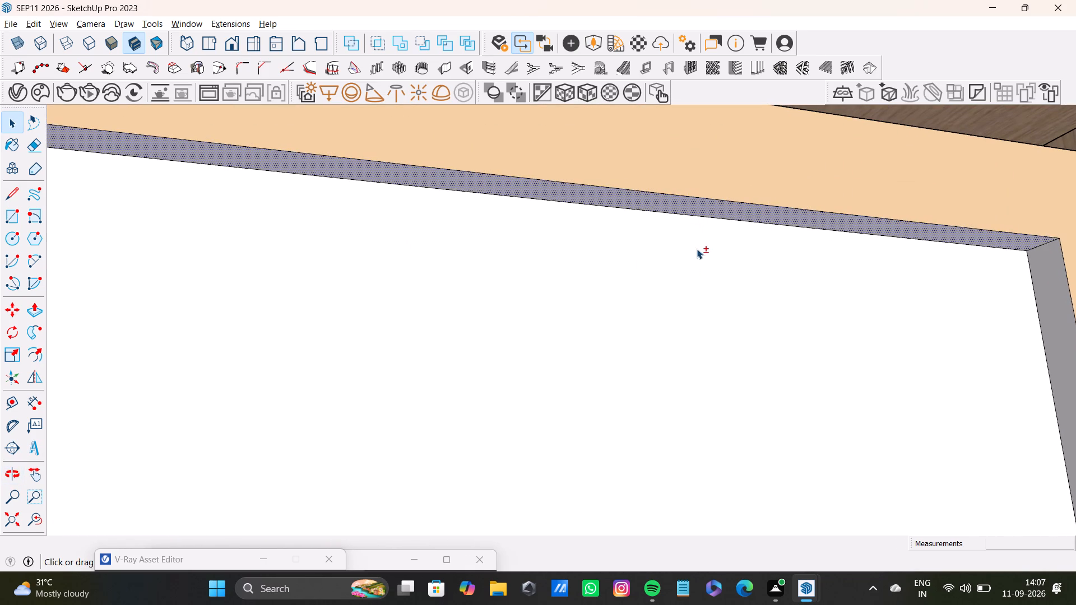
pyautogui.keyDown('shift'); pyautogui.click(1065, 311); pyautogui.keyUp('shift')
# Add the top and left recess edge faces of the second lower door from the corner to the selection.
pyautogui.keyDown('shift'); pyautogui.scroll(-11, 846, 410); pyautogui.keyUp('shift')
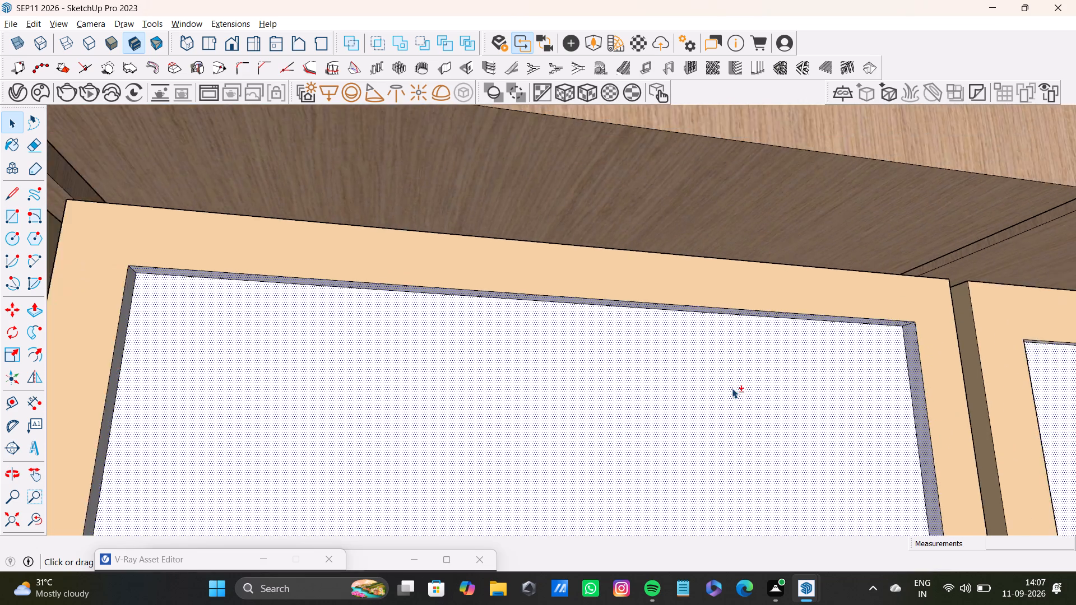
pyautogui.keyDown('shift'); pyautogui.scroll(-2, 732, 388); pyautogui.keyUp('shift')
pyautogui.keyDown('shift'); pyautogui.moveTo(912, 382); pyautogui.dragTo(562, 338, button='middle'); pyautogui.keyUp('shift')
pyautogui.keyDown('shift'); pyautogui.scroll(20, 648, 323); pyautogui.keyUp('shift')
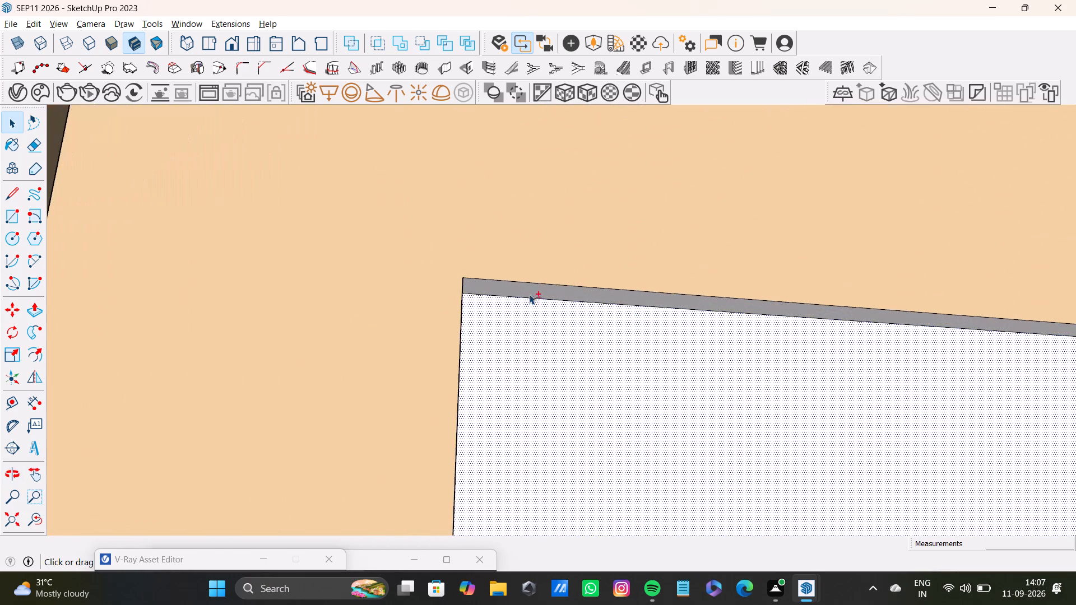
pyautogui.keyDown('shift'); pyautogui.click(534, 290); pyautogui.keyUp('shift')
pyautogui.keyDown('shift'); pyautogui.scroll(-4, 550, 325); pyautogui.keyUp('shift')
pyautogui.keyDown('shift'); pyautogui.moveTo(739, 418); pyautogui.dragTo(505, 428, button='middle'); pyautogui.keyUp('shift')
pyautogui.keyDown('shift'); pyautogui.click(516, 387); pyautogui.keyUp('shift')
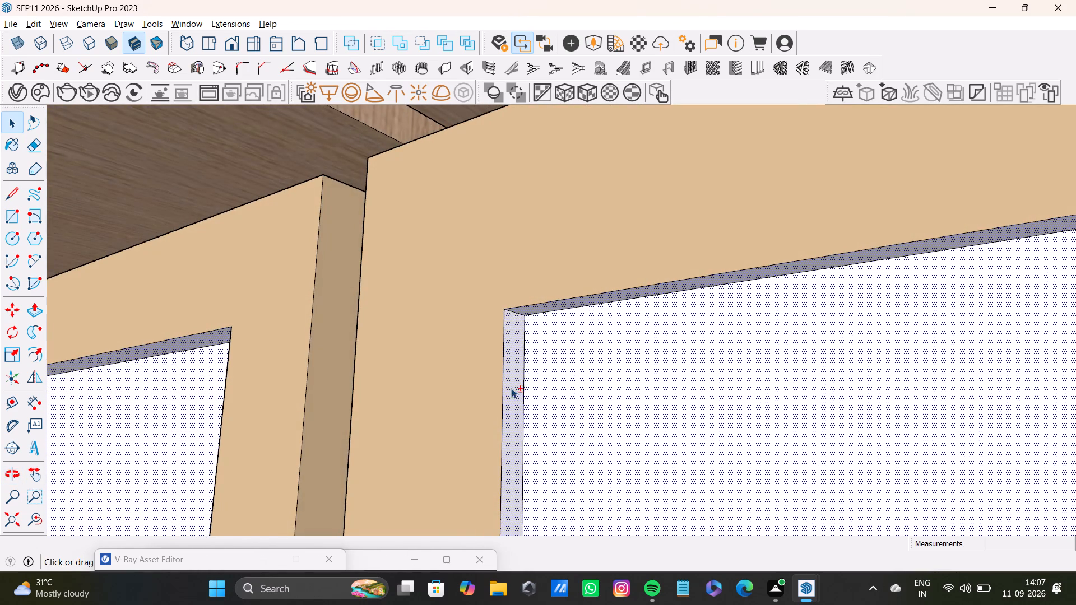
# Add the left and bottom recess edge faces of the third lower door from the corner to the selection.
pyautogui.keyDown('shift'); pyautogui.scroll(-15, 509, 391); pyautogui.keyUp('shift')
pyautogui.keyDown('shift'); pyautogui.moveTo(514, 453); pyautogui.dragTo(706, 398, button='middle'); pyautogui.keyUp('shift')
pyautogui.keyDown('shift'); pyautogui.scroll(7, 326, 365); pyautogui.keyUp('shift')
pyautogui.keyDown('shift'); pyautogui.moveTo(281, 424); pyautogui.dragTo(346, 350, button='middle'); pyautogui.keyUp('shift')
pyautogui.keyDown('shift'); pyautogui.scroll(3, 315, 347); pyautogui.keyUp('shift')
pyautogui.keyDown('shift'); pyautogui.click(310, 360); pyautogui.keyUp('shift')
pyautogui.keyDown('shift'); pyautogui.scroll(-5, 326, 367); pyautogui.keyUp('shift')
pyautogui.keyDown('shift'); pyautogui.moveTo(410, 388); pyautogui.dragTo(309, 217, button='middle'); pyautogui.keyUp('shift')
pyautogui.moveTo(294, 239); pyautogui.dragTo(514, 323, button='middle')
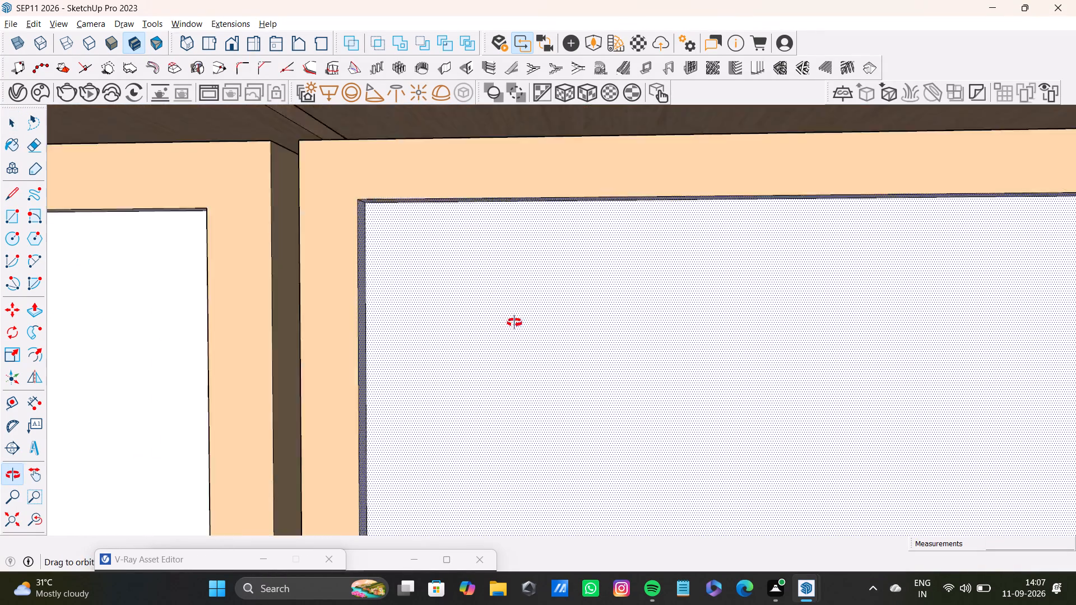
pyautogui.moveTo(514, 323); pyautogui.dragTo(537, 324, button='middle')
pyautogui.keyDown('shift'); pyautogui.moveTo(647, 311); pyautogui.dragTo(221, 242, button='middle'); pyautogui.keyUp('shift')
pyautogui.moveTo(313, 278); pyautogui.dragTo(524, 327, button='middle')
pyautogui.keyDown('shift'); pyautogui.scroll(1, 680, 309); pyautogui.keyUp('shift')
pyautogui.keyDown('shift'); pyautogui.scroll(-3, 576, 365); pyautogui.keyUp('shift')
pyautogui.keyDown('shift'); pyautogui.moveTo(570, 407); pyautogui.dragTo(435, 124, button='middle'); pyautogui.keyUp('shift')
pyautogui.scroll(-3, 502, 321)
pyautogui.keyDown('shift'); pyautogui.moveTo(518, 356); pyautogui.dragTo(485, 198, button='middle'); pyautogui.keyUp('shift')
pyautogui.moveTo(508, 358); pyautogui.dragTo(507, 413, button='middle')
pyautogui.keyDown('shift'); pyautogui.scroll(3, 529, 425); pyautogui.keyUp('shift')
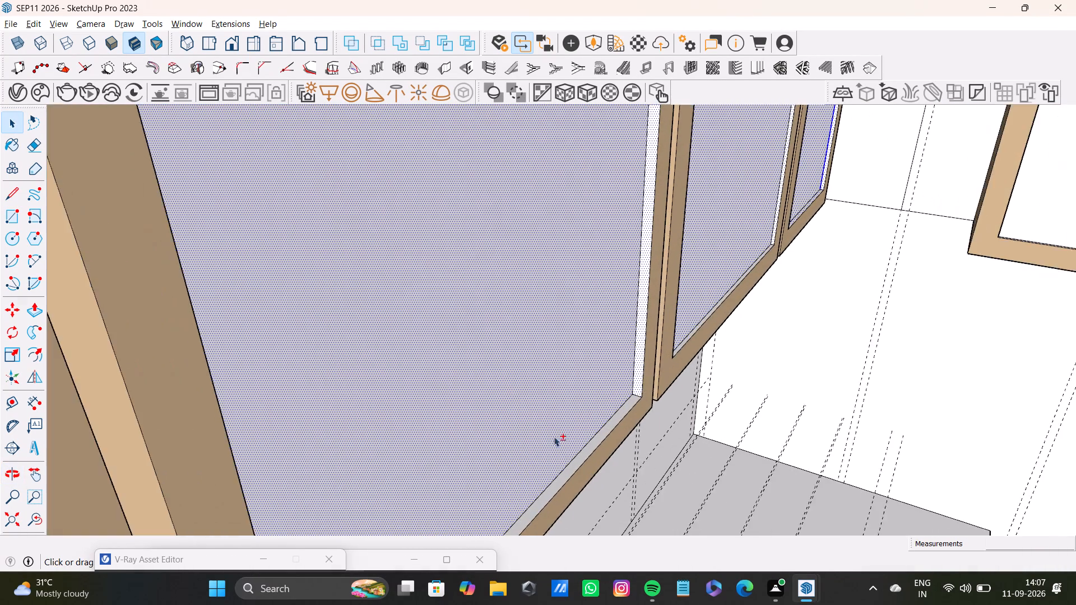
pyautogui.keyDown('shift'); pyautogui.scroll(3, 554, 436); pyautogui.keyUp('shift')
pyautogui.keyDown('shift'); pyautogui.click(592, 454); pyautogui.keyUp('shift')
# Add the fourth lower door's recessed panel and its right and bottom recess edge faces to the selection.
pyautogui.keyDown('shift'); pyautogui.scroll(-12, 592, 458); pyautogui.keyUp('shift')
pyautogui.keyDown('shift'); pyautogui.moveTo(472, 415); pyautogui.dragTo(563, 258, button='middle'); pyautogui.keyUp('shift')
pyautogui.keyDown('shift'); pyautogui.scroll(7, 447, 308); pyautogui.keyUp('shift')
pyautogui.keyDown('shift'); pyautogui.click(534, 315); pyautogui.keyUp('shift')
pyautogui.keyDown('shift'); pyautogui.click(505, 324); pyautogui.keyUp('shift')
pyautogui.keyDown('shift'); pyautogui.scroll(-4, 500, 386); pyautogui.keyUp('shift')
pyautogui.keyDown('shift'); pyautogui.moveTo(490, 376); pyautogui.dragTo(434, 169, button='middle'); pyautogui.keyUp('shift')
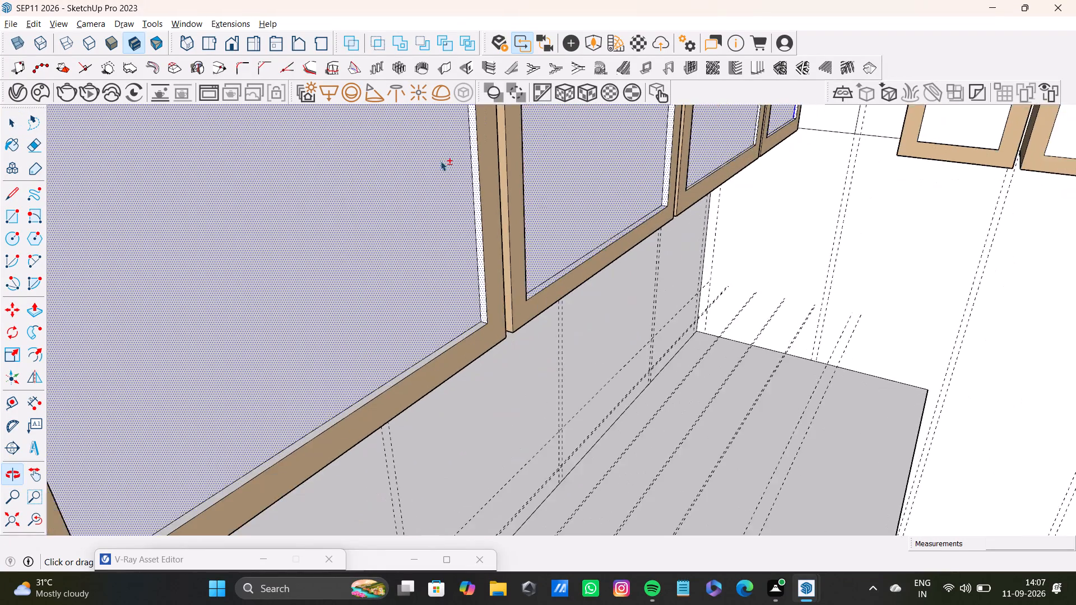
pyautogui.keyDown('shift'); pyautogui.scroll(11, 451, 348); pyautogui.keyUp('shift')
pyautogui.keyDown('shift'); pyautogui.click(448, 321); pyautogui.keyUp('shift')
# Add the left and top recess edge faces of the fourth lower door from the corner to the selection.
pyautogui.keyDown('shift'); pyautogui.scroll(-12, 440, 322); pyautogui.keyUp('shift')
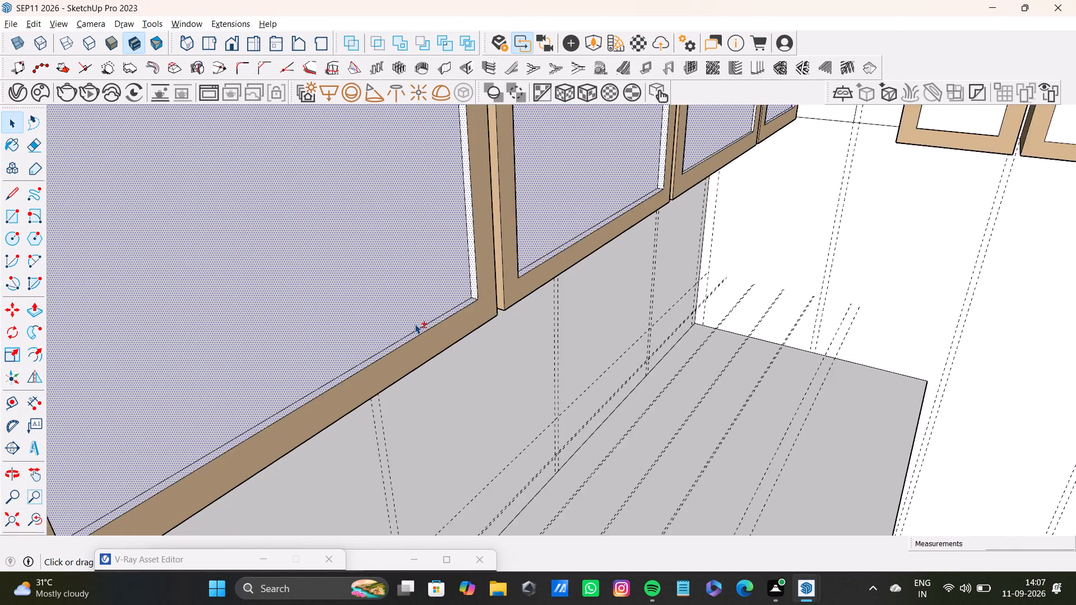
pyautogui.keyDown('shift'); pyautogui.scroll(-6, 415, 324); pyautogui.keyUp('shift')
pyautogui.keyDown('shift'); pyautogui.moveTo(386, 320); pyautogui.dragTo(488, 443, button='middle'); pyautogui.keyUp('shift')
pyautogui.moveTo(502, 407); pyautogui.dragTo(330, 373, button='middle')
pyautogui.keyDown('shift'); pyautogui.moveTo(270, 280); pyautogui.dragTo(395, 411, button='middle'); pyautogui.keyUp('shift')
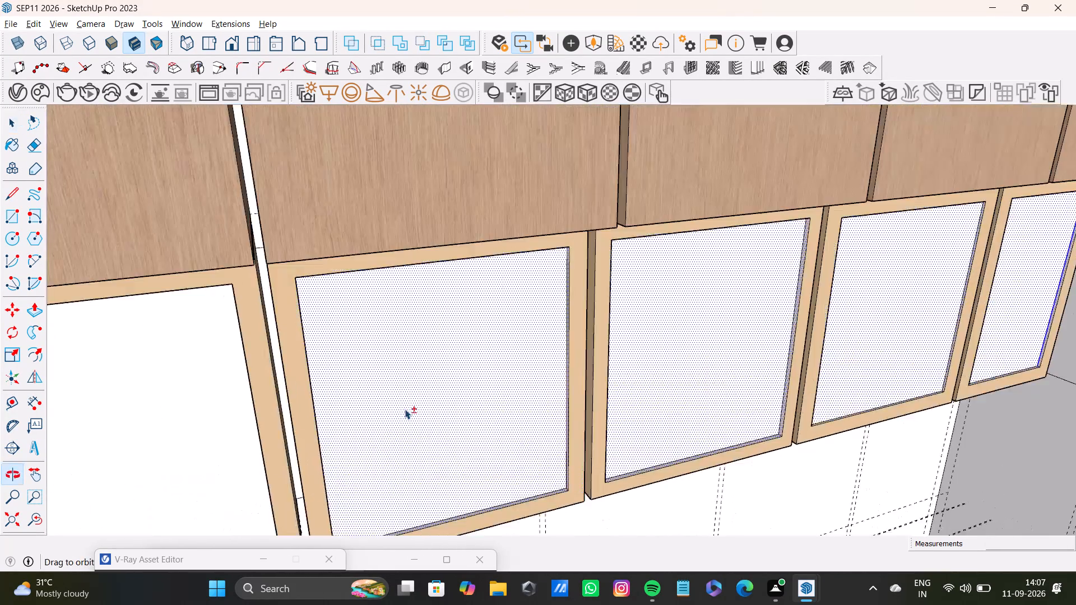
pyautogui.moveTo(426, 395); pyautogui.dragTo(229, 362, button='middle')
pyautogui.scroll(16, 233, 322)
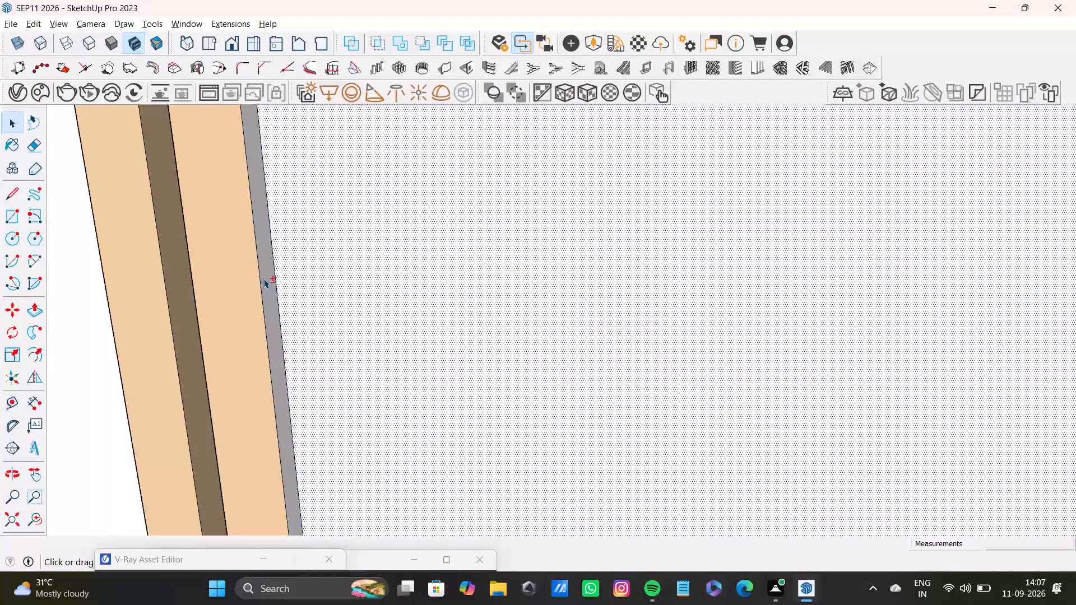
pyautogui.keyDown('shift'); pyautogui.click(271, 281); pyautogui.keyUp('shift')
pyautogui.keyDown('shift'); pyautogui.scroll(-5, 316, 273); pyautogui.keyUp('shift')
pyautogui.keyDown('shift'); pyautogui.moveTo(349, 260); pyautogui.dragTo(340, 451, button='middle'); pyautogui.keyUp('shift')
pyautogui.moveTo(345, 422); pyautogui.dragTo(395, 243, button='middle')
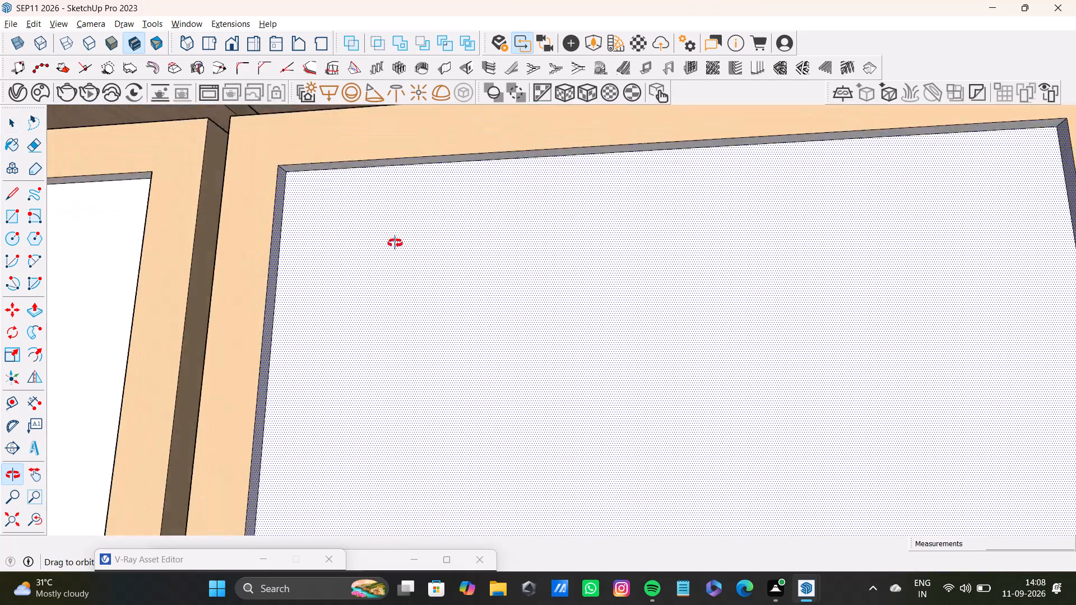
pyautogui.moveTo(395, 243); pyautogui.dragTo(398, 213, button='middle')
pyautogui.keyDown('shift'); pyautogui.moveTo(360, 187); pyautogui.dragTo(363, 329, button='middle'); pyautogui.keyUp('shift')
pyautogui.keyDown('shift'); pyautogui.scroll(5, 366, 272); pyautogui.keyUp('shift')
pyautogui.keyDown('shift'); pyautogui.click(360, 258); pyautogui.keyUp('shift')
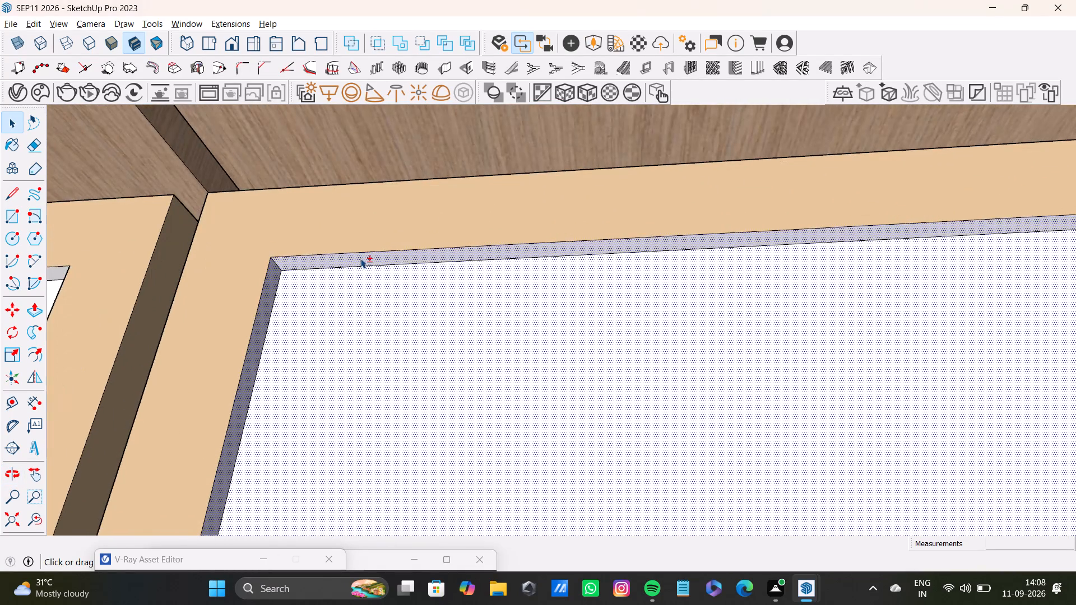
# Add the recessed panel and the top and right recess edge faces of the fifth lower door, farthest from the corner, to the selection.
pyautogui.keyDown('shift'); pyautogui.scroll(-8, 360, 258); pyautogui.keyUp('shift')
pyautogui.keyDown('shift'); pyautogui.scroll(2, 355, 273); pyautogui.keyUp('shift')
pyautogui.keyDown('shift'); pyautogui.scroll(-5, 356, 296); pyautogui.keyUp('shift')
pyautogui.keyDown('shift'); pyautogui.moveTo(355, 322); pyautogui.dragTo(614, 317, button='middle'); pyautogui.keyUp('shift')
pyautogui.keyDown('shift'); pyautogui.scroll(11, 363, 310); pyautogui.keyUp('shift')
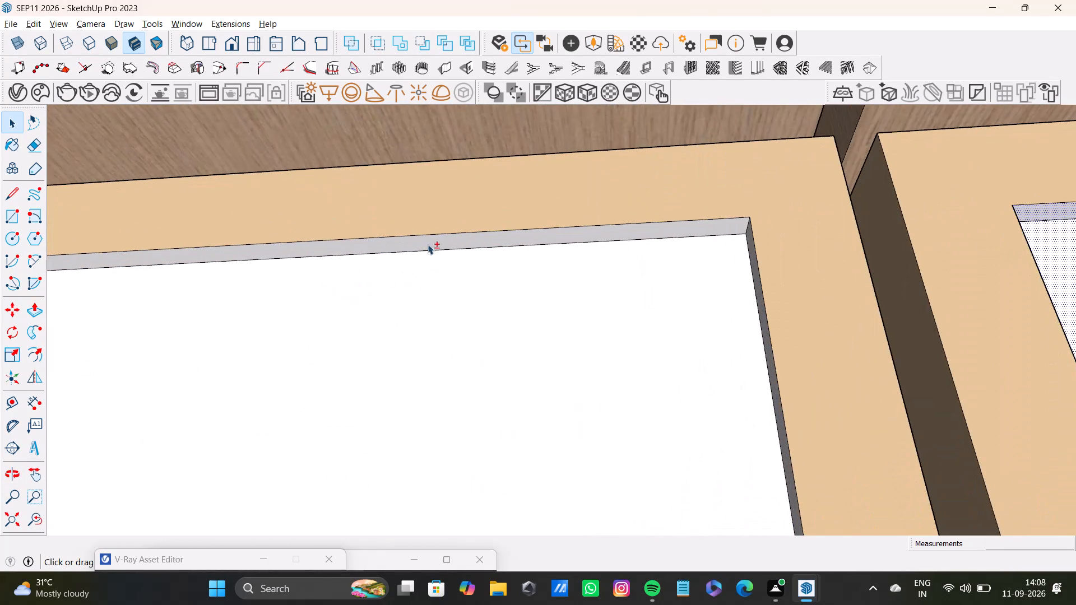
pyautogui.keyDown('shift'); pyautogui.click(438, 239); pyautogui.keyUp('shift')
pyautogui.keyDown('shift'); pyautogui.click(446, 271); pyautogui.keyUp('shift')
pyautogui.moveTo(446, 350); pyautogui.dragTo(172, 106, button='middle')
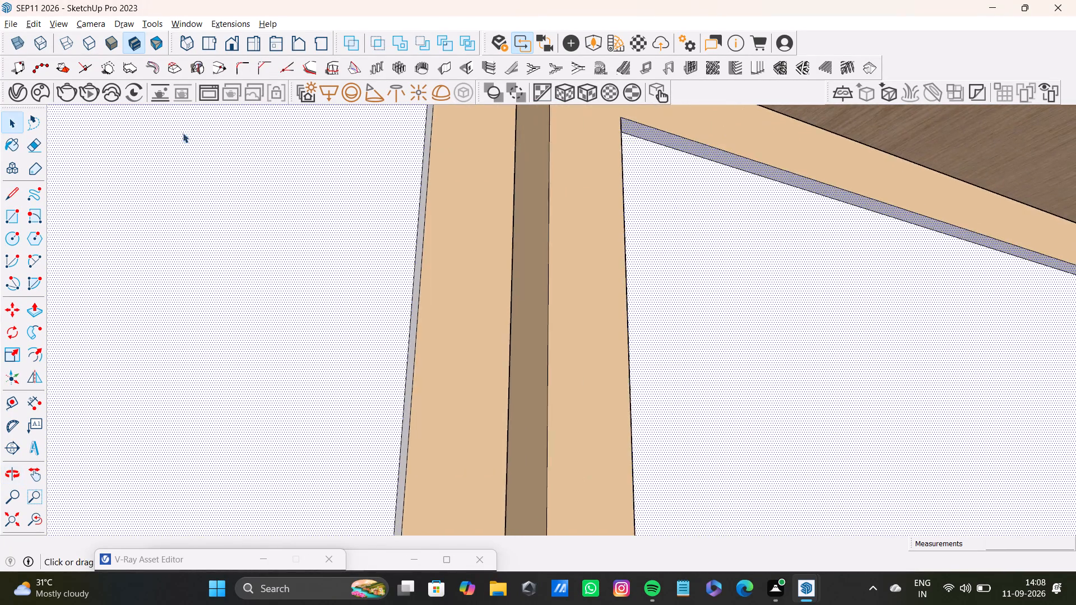
pyautogui.moveTo(196, 151); pyautogui.dragTo(353, 213, button='middle')
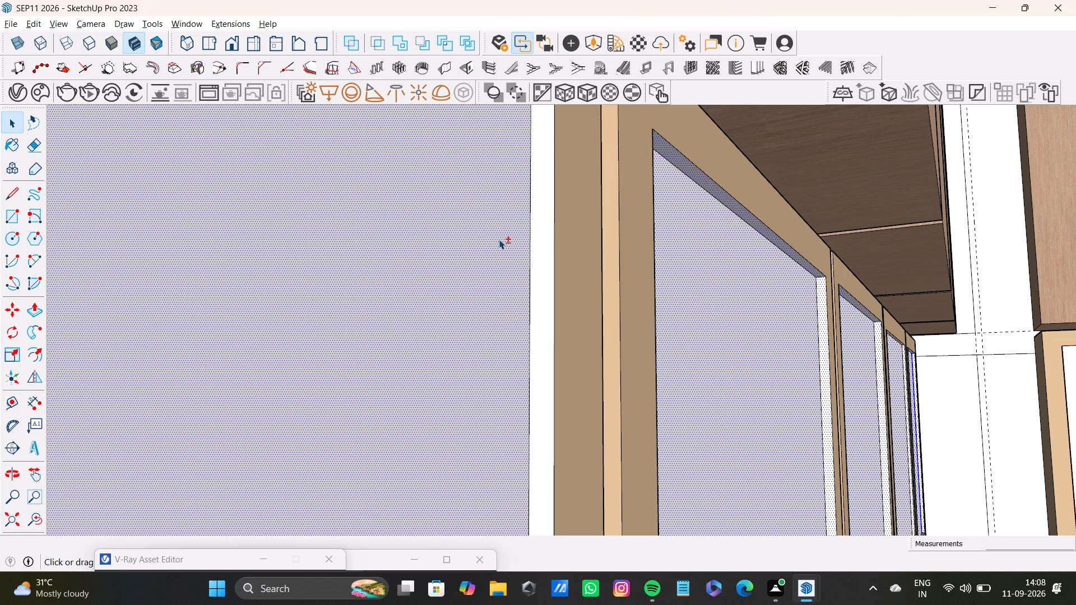
pyautogui.keyDown('shift'); pyautogui.click(544, 249); pyautogui.keyUp('shift')
# Add the left and bottom recess edge faces of the fifth lower door, farthest from the corner, to the selection.
pyautogui.keyDown('shift'); pyautogui.scroll(-12, 493, 313); pyautogui.keyUp('shift')
pyautogui.keyDown('shift'); pyautogui.moveTo(338, 335); pyautogui.dragTo(524, 220, button='middle'); pyautogui.keyUp('shift')
pyautogui.moveTo(551, 253); pyautogui.dragTo(455, 299, button='middle')
pyautogui.click(42, 522)
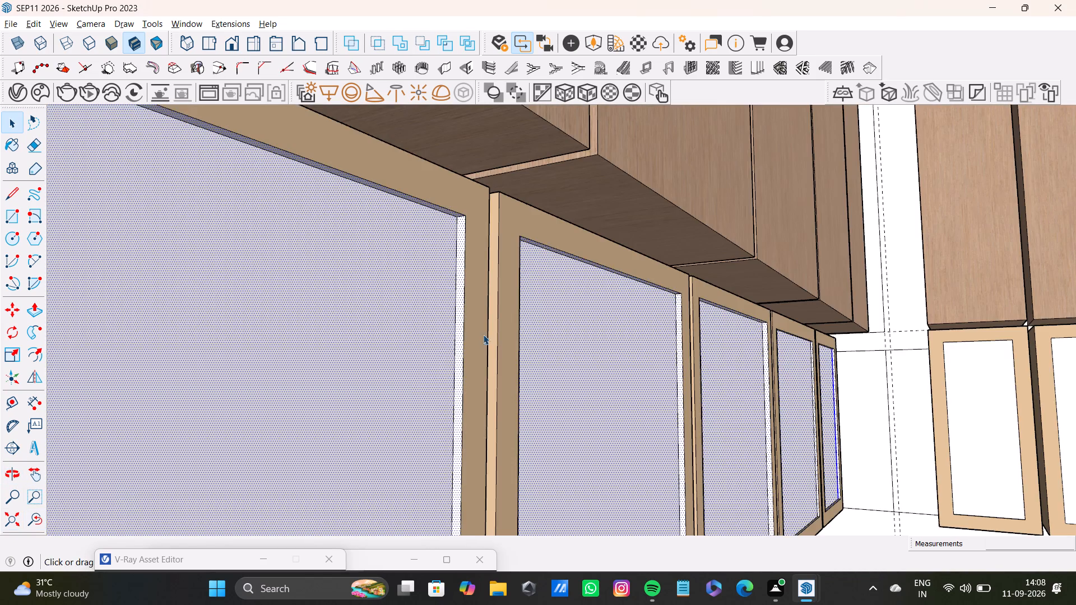
pyautogui.moveTo(481, 337); pyautogui.dragTo(275, 444, button='middle')
pyautogui.moveTo(210, 383); pyautogui.dragTo(456, 244, button='middle')
pyautogui.keyDown('shift'); pyautogui.scroll(-1, 458, 244); pyautogui.keyUp('shift')
pyautogui.moveTo(430, 291); pyautogui.dragTo(264, 319, button='middle')
pyautogui.scroll(7, 197, 288)
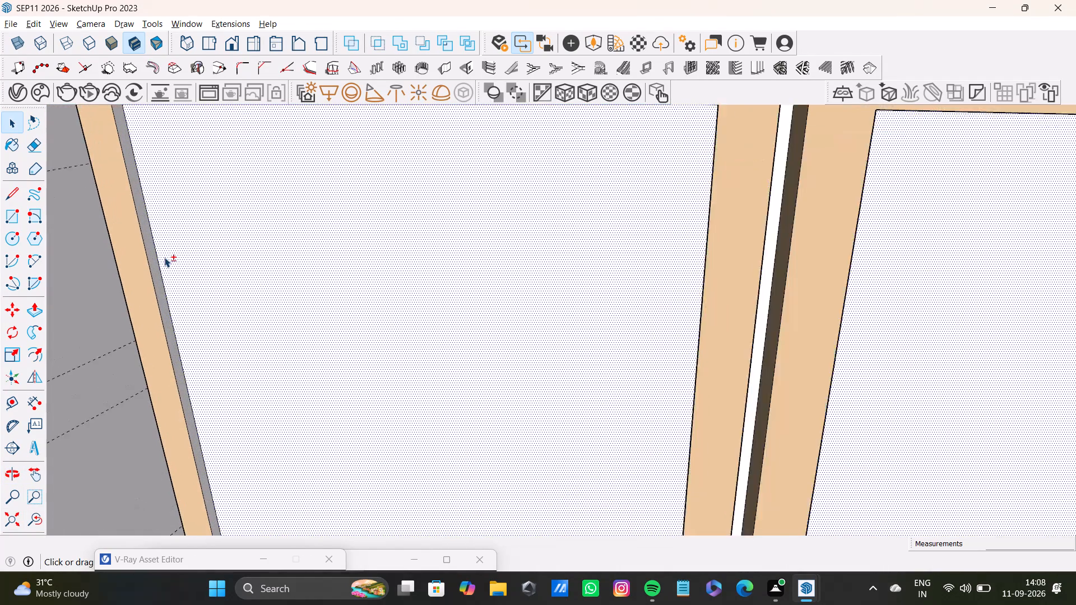
pyautogui.scroll(3, 164, 257)
pyautogui.keyDown('shift'); pyautogui.click(151, 269); pyautogui.keyUp('shift')
pyautogui.keyDown('shift'); pyautogui.scroll(-8, 151, 269); pyautogui.keyUp('shift')
pyautogui.keyDown('shift'); pyautogui.moveTo(207, 328); pyautogui.dragTo(274, 126, button='middle'); pyautogui.keyUp('shift')
pyautogui.keyDown('shift'); pyautogui.scroll(6, 411, 346); pyautogui.keyUp('shift')
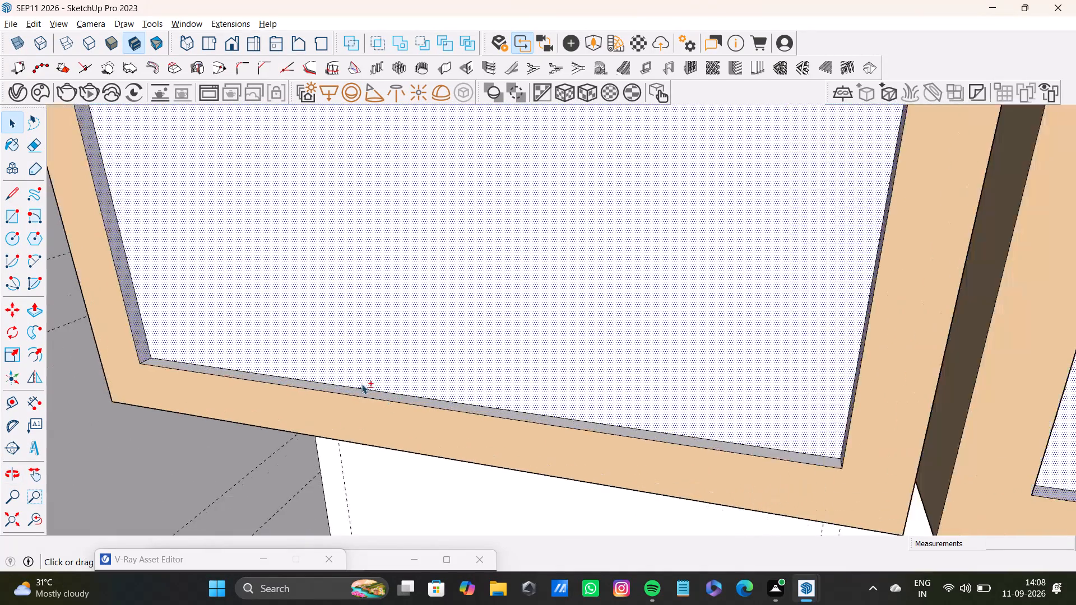
pyautogui.keyDown('shift'); pyautogui.scroll(9, 361, 384); pyautogui.keyUp('shift')
pyautogui.keyDown('shift'); pyautogui.click(283, 401); pyautogui.keyUp('shift')
# Add the recessed panel and left recess edge face of the narrow lower door on the adjoining wall to the selection.
pyautogui.keyDown('shift'); pyautogui.scroll(-20, 284, 398); pyautogui.keyUp('shift')
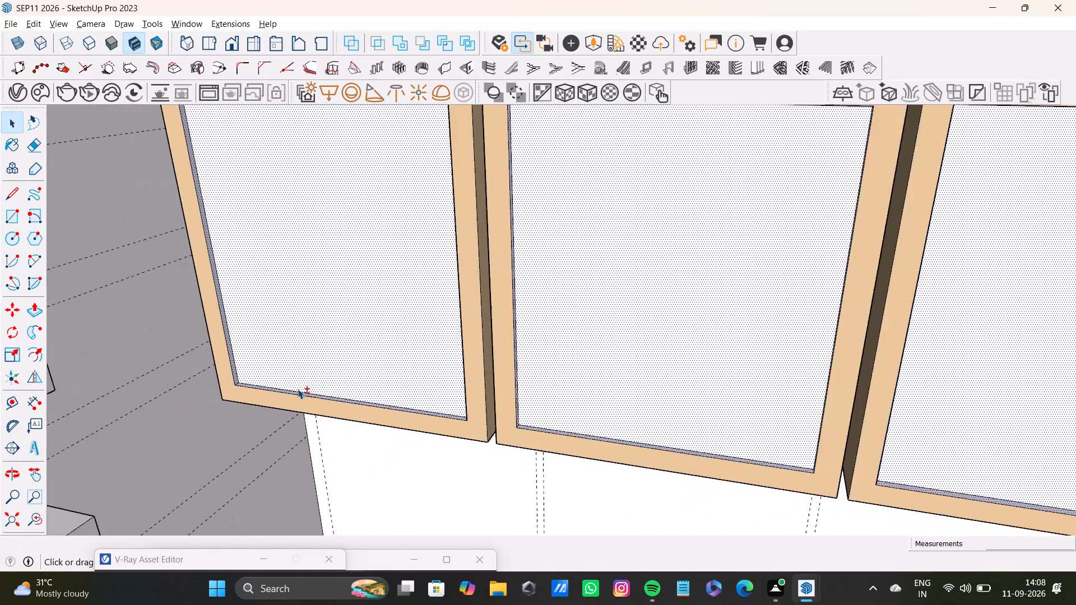
pyautogui.keyDown('shift'); pyautogui.moveTo(305, 387); pyautogui.dragTo(284, 204, button='middle'); pyautogui.keyUp('shift')
pyautogui.keyDown('shift'); pyautogui.moveTo(286, 203); pyautogui.dragTo(293, 365, button='middle'); pyautogui.keyUp('shift')
pyautogui.scroll(-11, 261, 331)
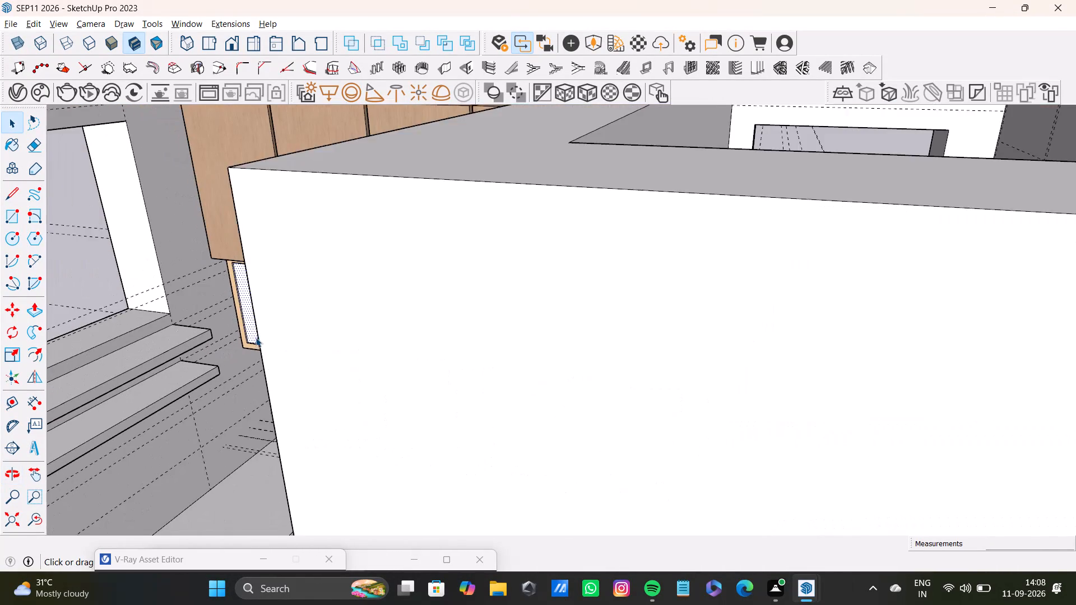
pyautogui.scroll(-6, 256, 337)
pyautogui.moveTo(494, 391); pyautogui.dragTo(573, 385, button='middle')
pyautogui.moveTo(351, 368); pyautogui.dragTo(566, 376, button='middle')
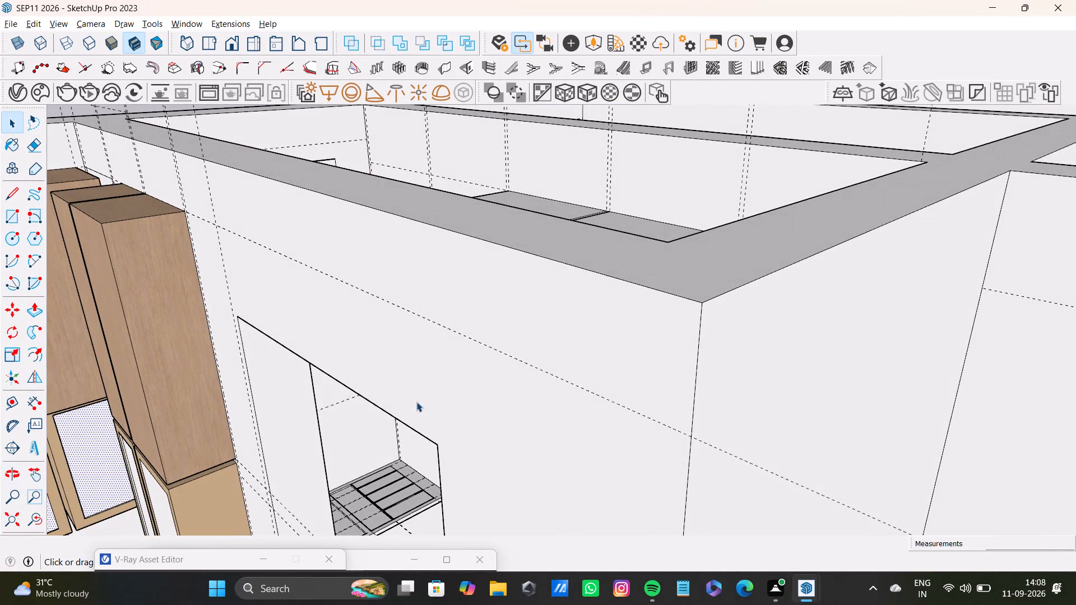
pyautogui.keyDown('shift'); pyautogui.moveTo(203, 389); pyautogui.dragTo(425, 344, button='middle'); pyautogui.keyUp('shift')
pyautogui.keyDown('shift'); pyautogui.scroll(15, 307, 430); pyautogui.keyUp('shift')
pyautogui.keyDown('shift'); pyautogui.click(331, 361); pyautogui.keyUp('shift')
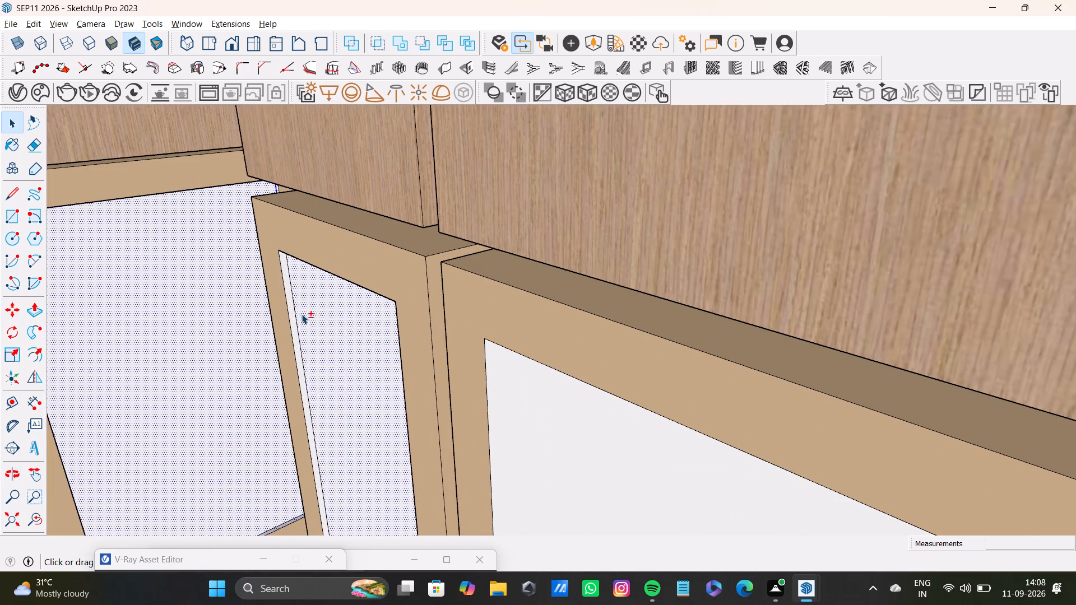
pyautogui.keyDown('shift'); pyautogui.scroll(8, 302, 314); pyautogui.keyUp('shift')
pyautogui.keyDown('shift'); pyautogui.click(285, 297); pyautogui.keyUp('shift')
# Add the top and right recess edge faces of the narrow lower door on the adjoining wall to the selection.
pyautogui.keyDown('shift'); pyautogui.scroll(-3, 290, 308); pyautogui.keyUp('shift')
pyautogui.keyDown('shift'); pyautogui.moveTo(301, 330); pyautogui.dragTo(290, 422, button='middle'); pyautogui.keyUp('shift')
pyautogui.moveTo(295, 417); pyautogui.dragTo(453, 393, button='middle')
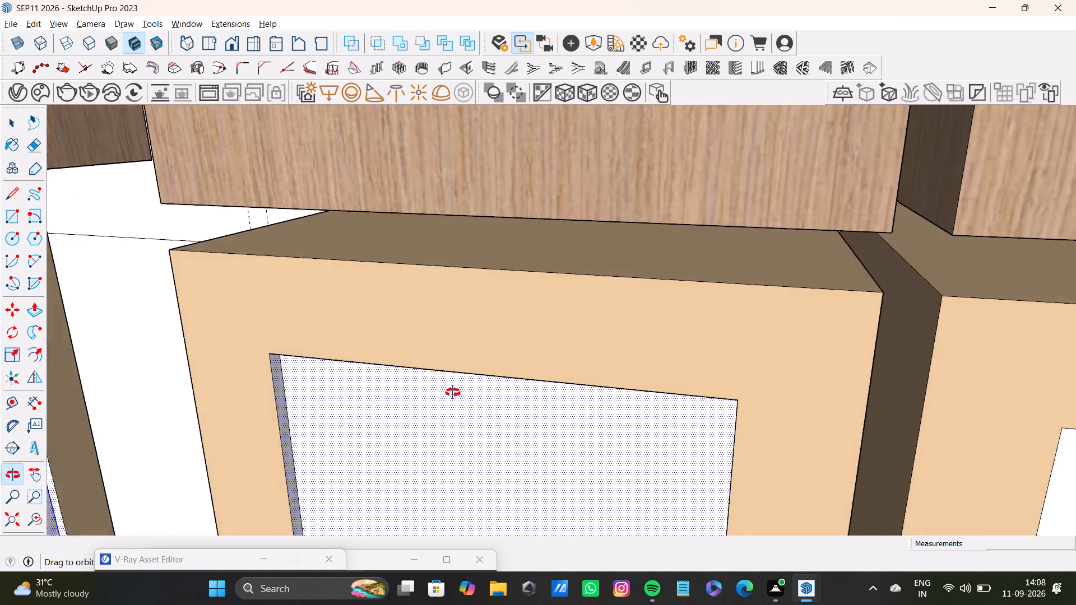
pyautogui.moveTo(453, 393); pyautogui.dragTo(455, 392, button='middle')
pyautogui.scroll(1, 446, 393)
pyautogui.moveTo(446, 393); pyautogui.dragTo(494, 225, button='middle')
pyautogui.moveTo(418, 206); pyautogui.dragTo(418, 343, button='middle')
pyautogui.moveTo(417, 341); pyautogui.dragTo(415, 260, button='middle')
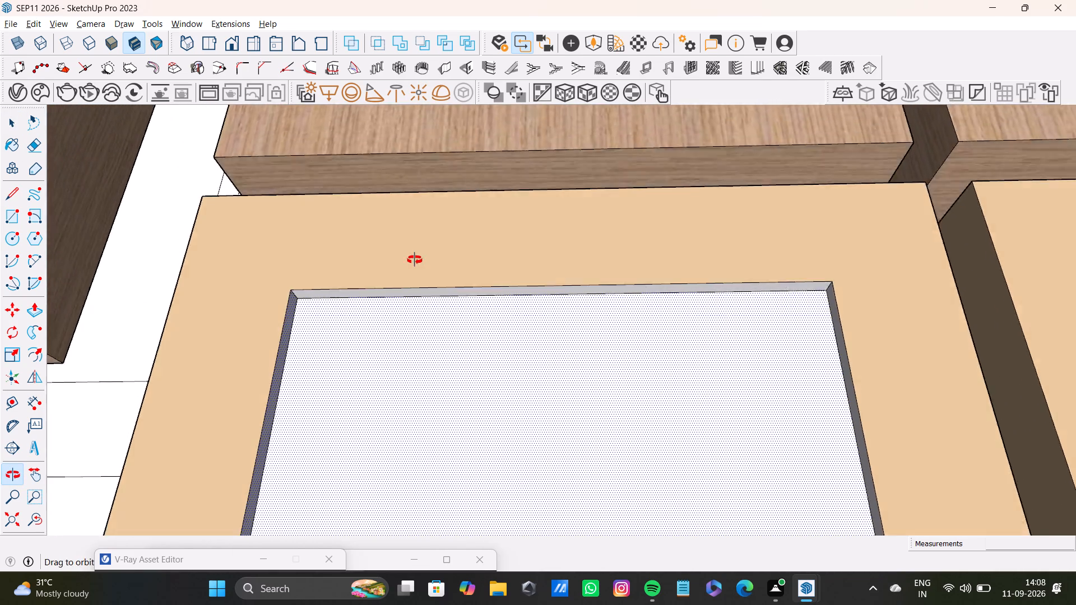
pyautogui.moveTo(415, 260); pyautogui.dragTo(415, 246, button='middle')
pyautogui.keyDown('shift'); pyautogui.scroll(3, 407, 252); pyautogui.keyUp('shift')
pyautogui.keyDown('shift'); pyautogui.click(418, 252); pyautogui.keyUp('shift')
pyautogui.keyDown('shift'); pyautogui.scroll(-4, 588, 304); pyautogui.keyUp('shift')
pyautogui.keyDown('shift'); pyautogui.moveTo(718, 307); pyautogui.dragTo(542, 290, button='middle'); pyautogui.keyUp('shift')
pyautogui.moveTo(555, 338); pyautogui.dragTo(763, 367, button='middle')
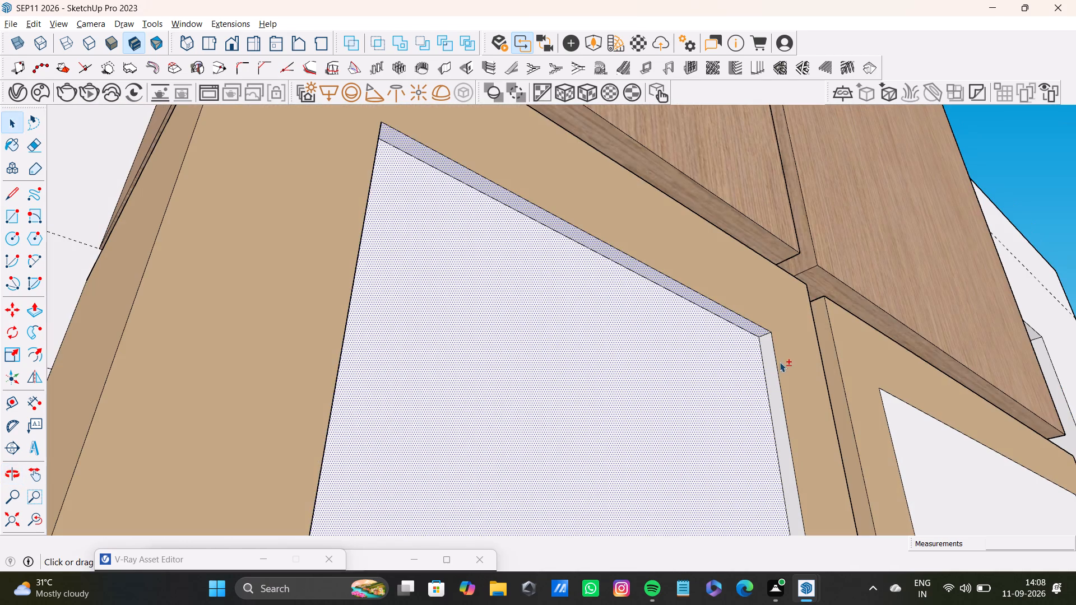
pyautogui.keyDown('shift'); pyautogui.click(773, 376); pyautogui.keyUp('shift')
# Add the bottom recess edge face of the narrow lower door on the adjoining wall to the selection.
pyautogui.keyDown('shift'); pyautogui.scroll(-4, 773, 382); pyautogui.keyUp('shift')
pyautogui.keyDown('shift'); pyautogui.moveTo(752, 420); pyautogui.dragTo(571, 238, button='middle'); pyautogui.keyUp('shift')
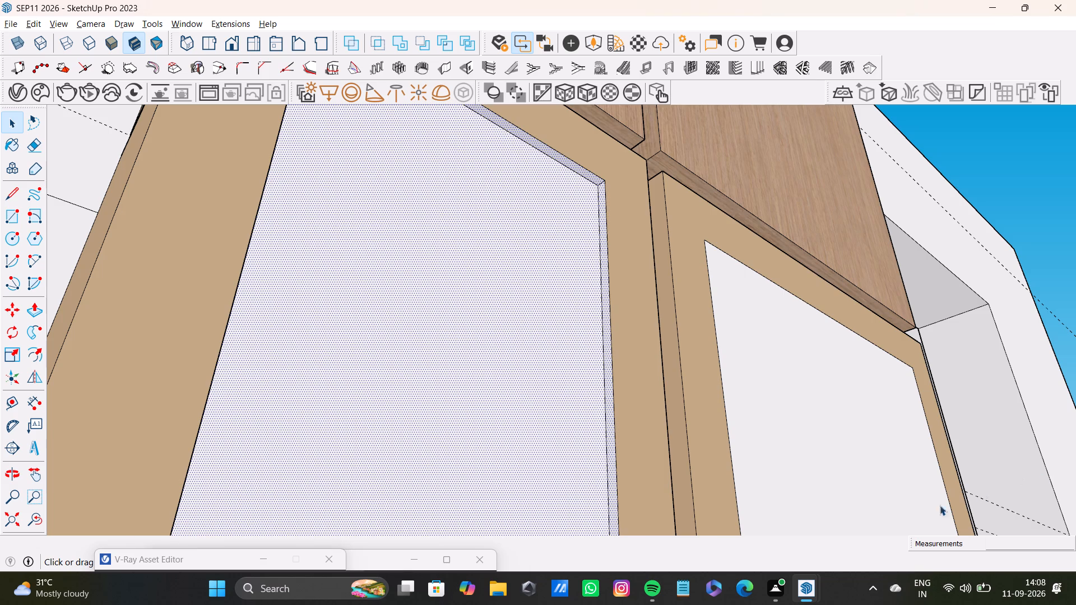
pyautogui.scroll(-7, 409, 313)
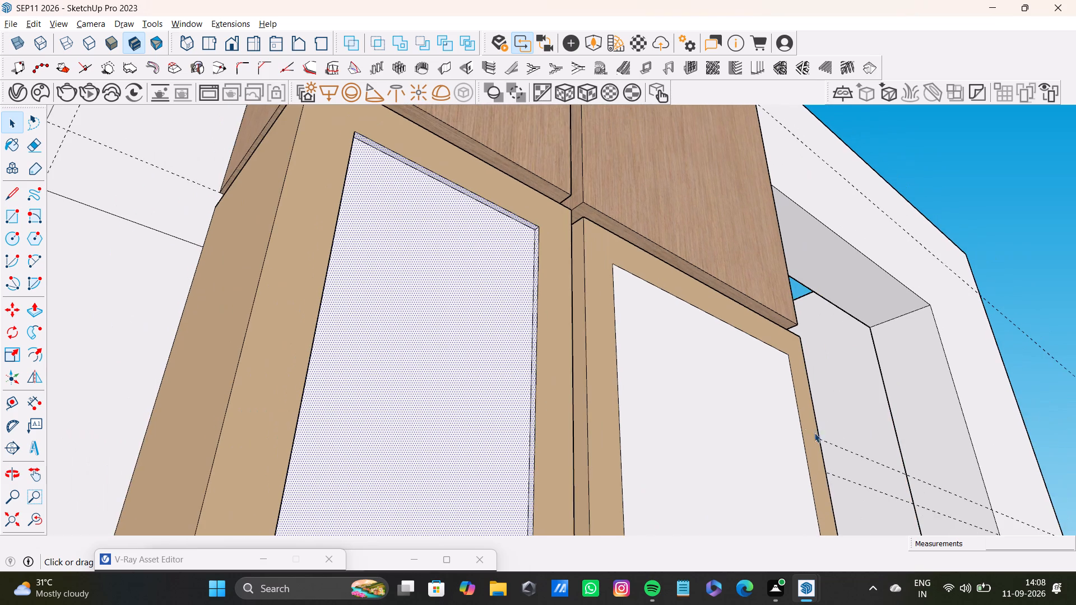
pyautogui.moveTo(477, 362); pyautogui.dragTo(480, 243, button='middle')
pyautogui.moveTo(479, 257); pyautogui.dragTo(435, 207, button='middle')
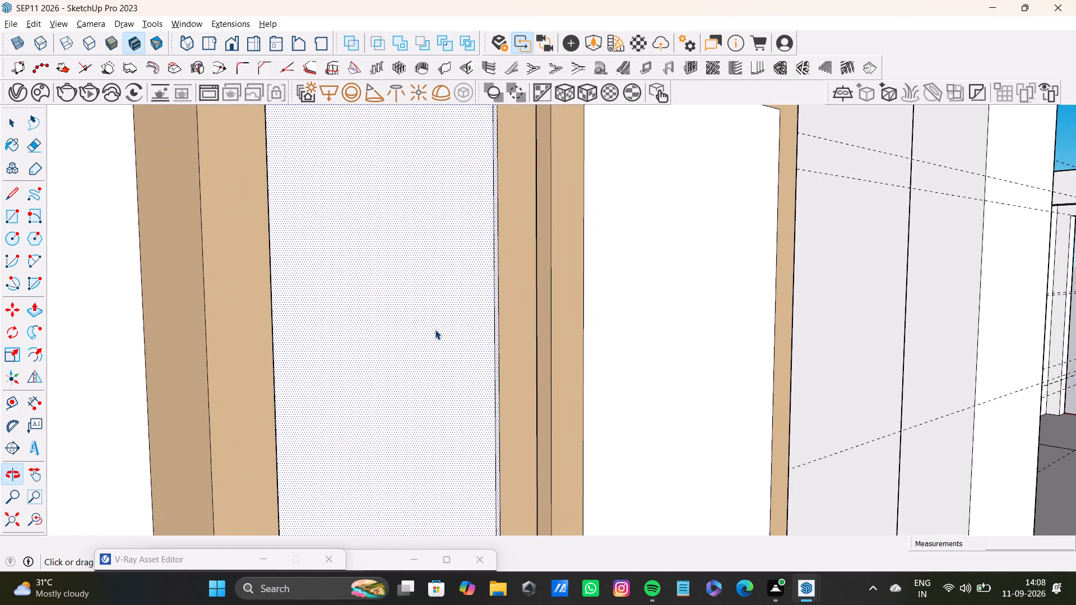
pyautogui.scroll(3, 435, 329)
pyautogui.keyDown('shift'); pyautogui.scroll(-1, 434, 346); pyautogui.keyUp('shift')
pyautogui.keyDown('shift'); pyautogui.moveTo(434, 346); pyautogui.dragTo(412, 170, button='middle'); pyautogui.keyUp('shift')
pyautogui.scroll(-6, 440, 298)
pyautogui.keyDown('shift'); pyautogui.moveTo(440, 343); pyautogui.dragTo(504, 309, button='middle'); pyautogui.keyUp('shift')
pyautogui.scroll(7, 496, 414)
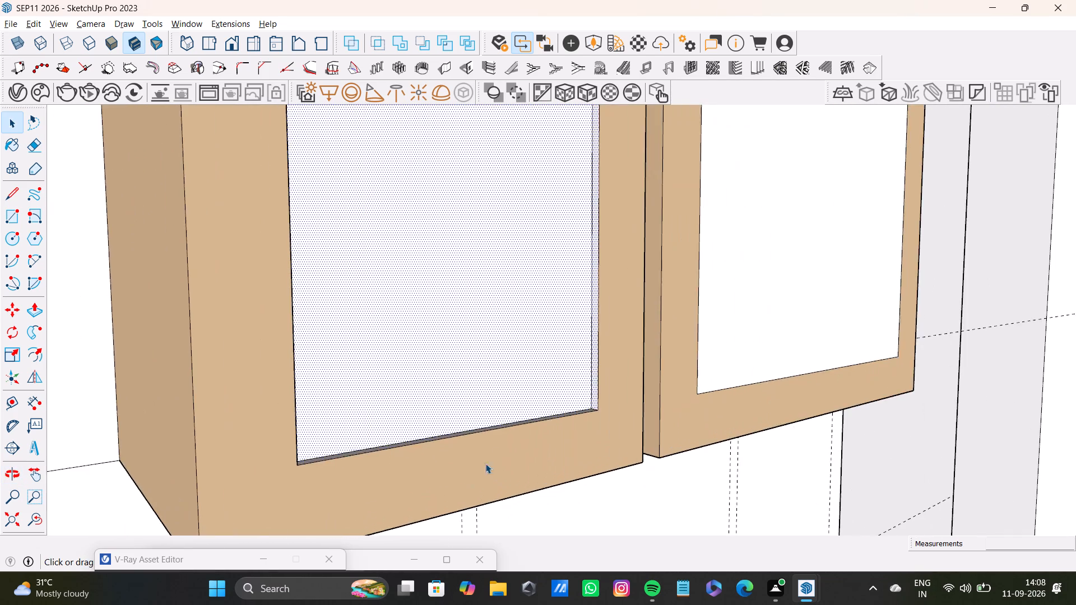
pyautogui.moveTo(500, 441); pyautogui.dragTo(492, 538, button='middle')
pyautogui.keyDown('shift'); pyautogui.scroll(8, 538, 449); pyautogui.keyUp('shift')
pyautogui.keyDown('shift'); pyautogui.click(604, 446); pyautogui.keyUp('shift')
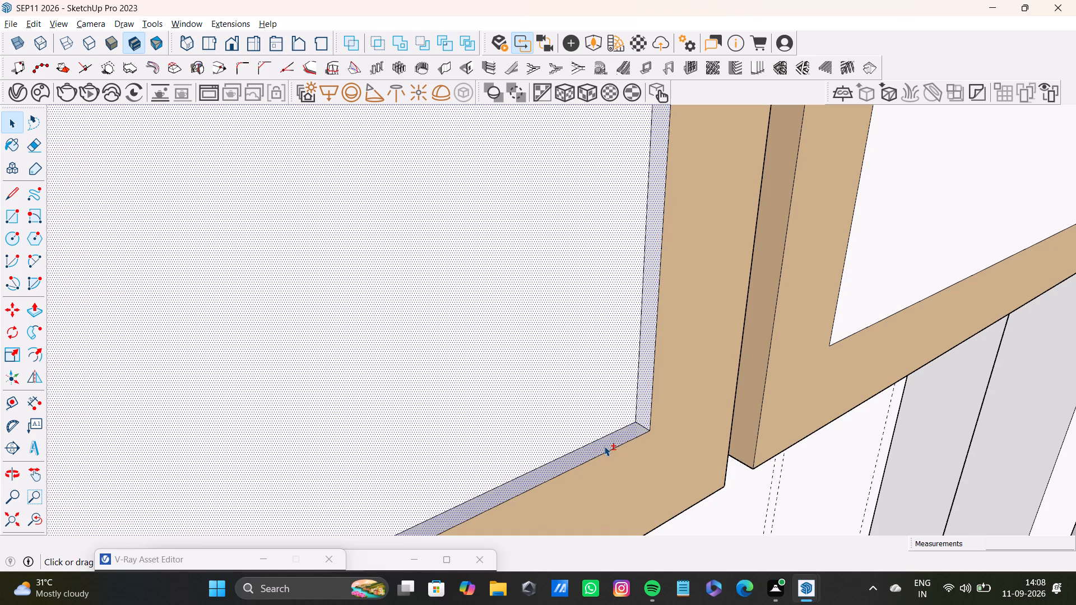
# Start the Paint Bucket and open the Glass and Mirrors material collection.
pyautogui.scroll(-3, 586, 439)
pyautogui.moveTo(595, 439); pyautogui.dragTo(213, 489, button='middle')
pyautogui.keyDown('shift'); pyautogui.moveTo(243, 364); pyautogui.dragTo(290, 429, button='middle'); pyautogui.keyUp('shift')
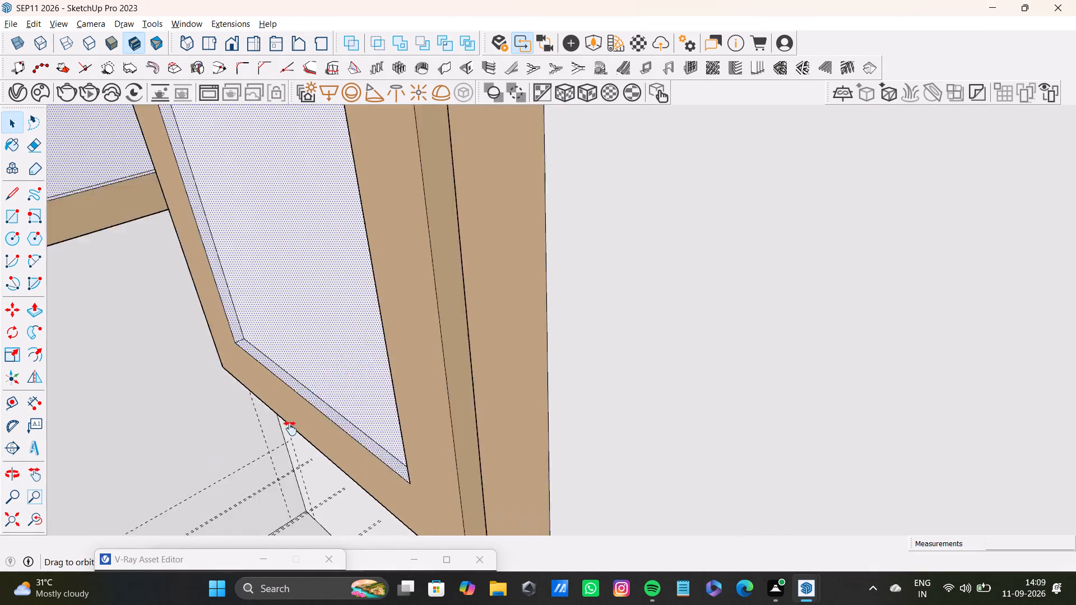
pyautogui.keyDown('shift'); pyautogui.moveTo(290, 429); pyautogui.dragTo(348, 530, button='middle'); pyautogui.keyUp('shift')
pyautogui.keyDown('shift'); pyautogui.scroll(-10, 361, 238); pyautogui.keyUp('shift')
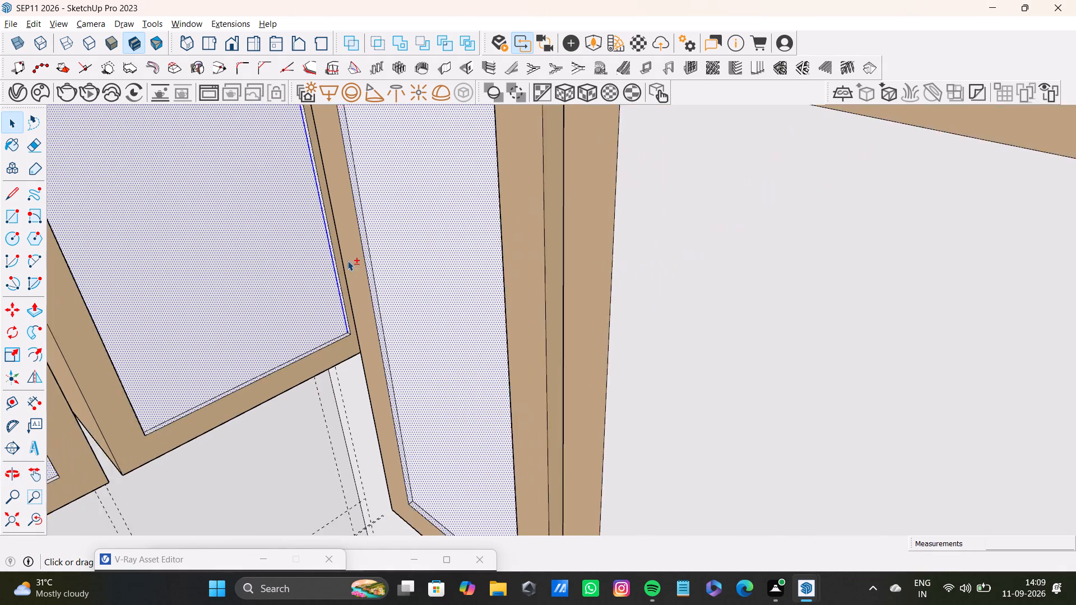
pyautogui.keyDown('shift'); pyautogui.scroll(-3, 347, 260); pyautogui.keyUp('shift')
pyautogui.keyDown('shift'); pyautogui.moveTo(283, 267); pyautogui.dragTo(555, 293, button='middle'); pyautogui.keyUp('shift')
pyautogui.scroll(-6, 521, 357)
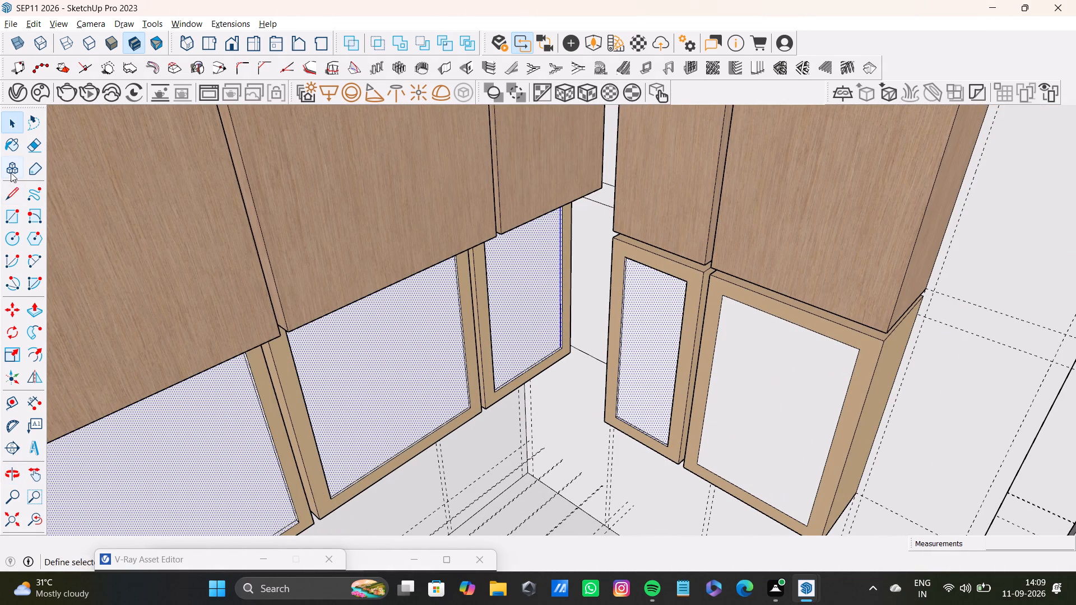
pyautogui.click(12, 147)
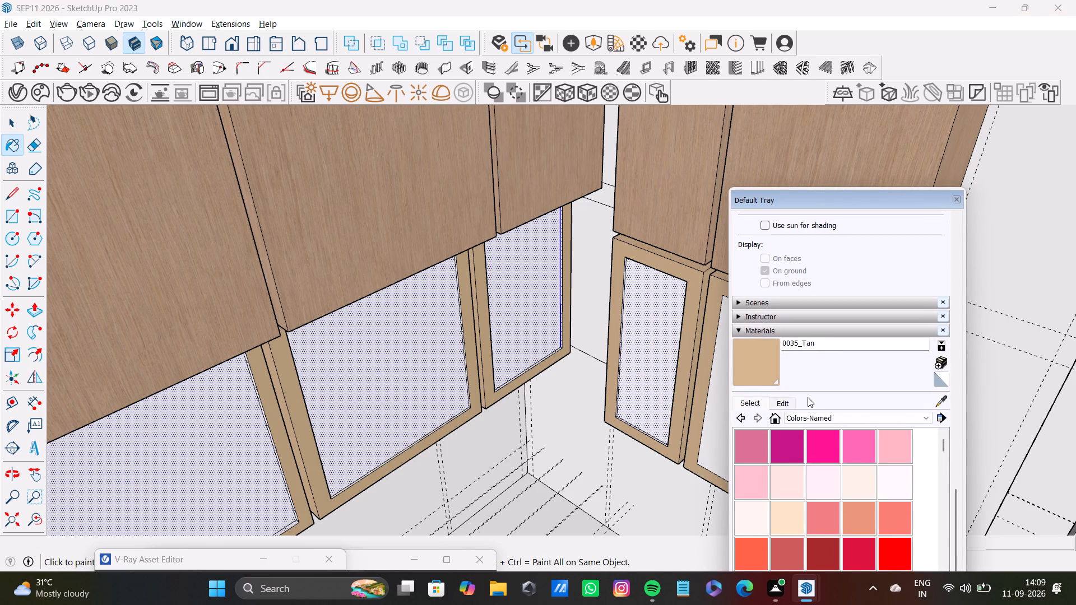
pyautogui.click(816, 416)
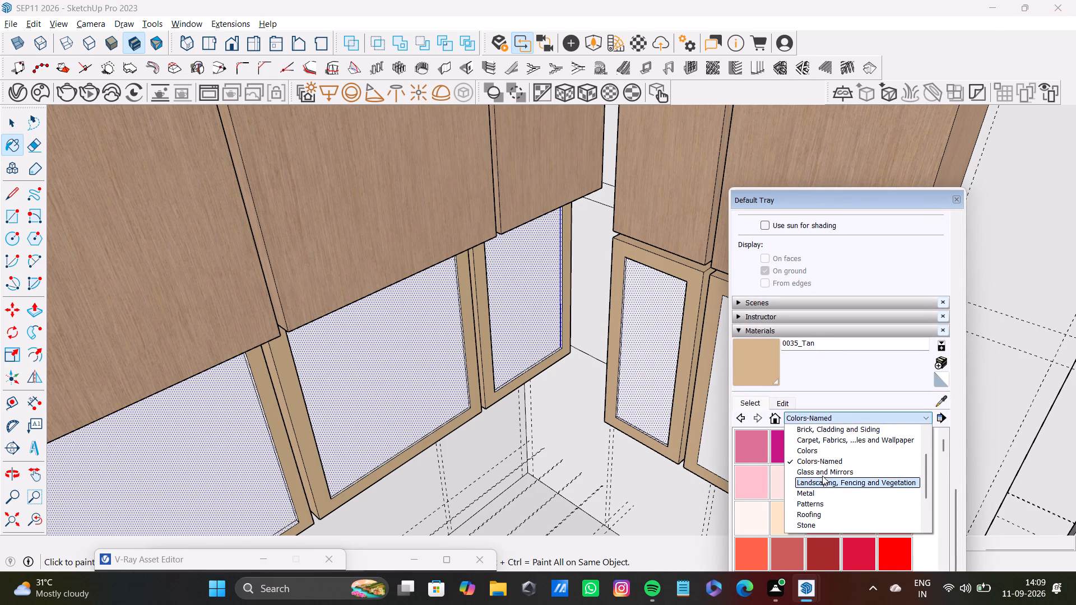
pyautogui.click(822, 476)
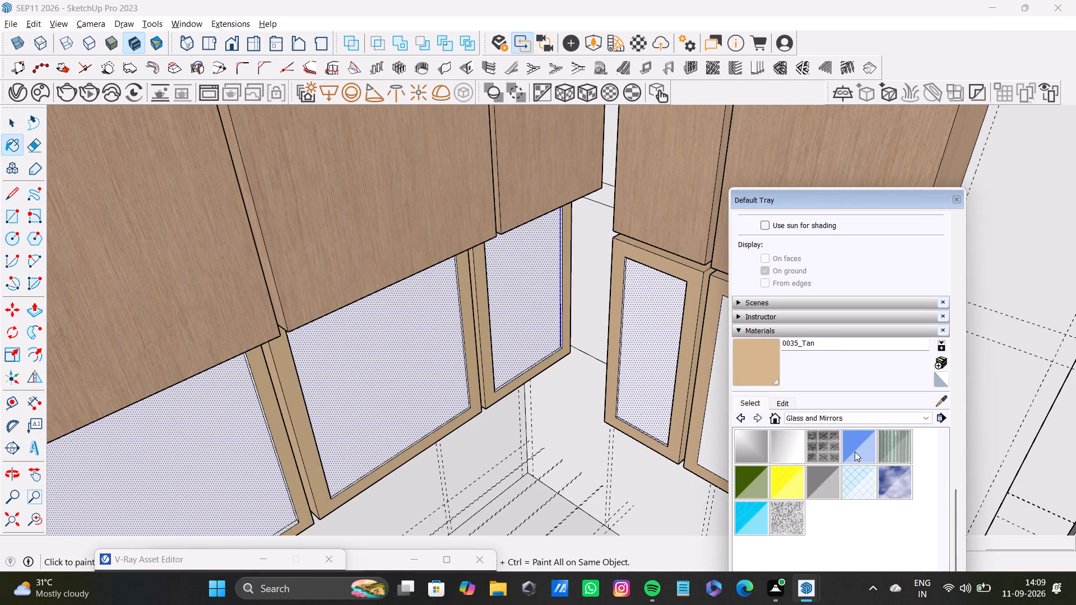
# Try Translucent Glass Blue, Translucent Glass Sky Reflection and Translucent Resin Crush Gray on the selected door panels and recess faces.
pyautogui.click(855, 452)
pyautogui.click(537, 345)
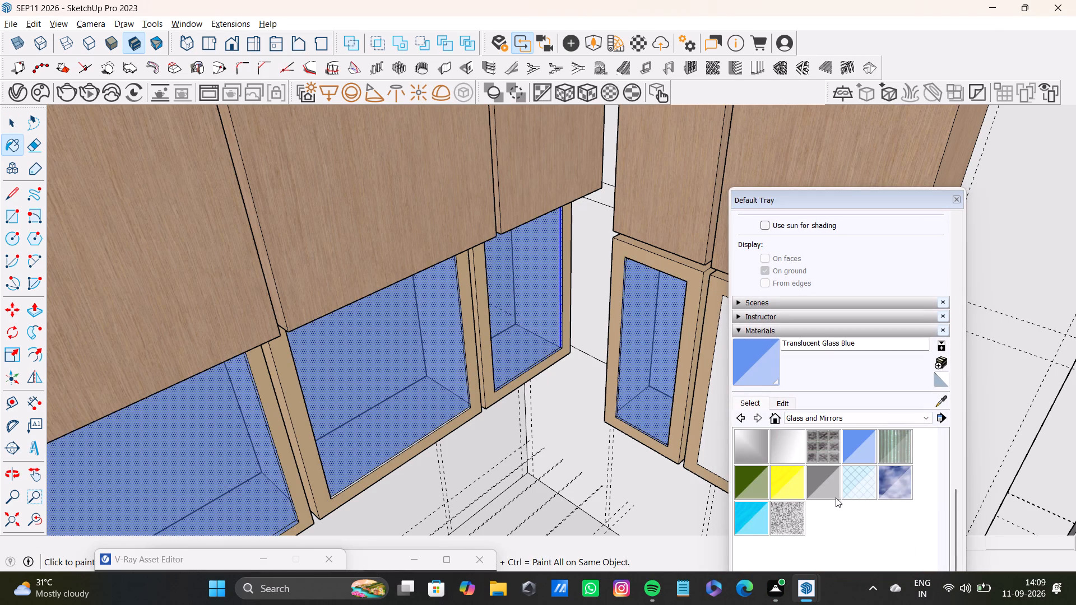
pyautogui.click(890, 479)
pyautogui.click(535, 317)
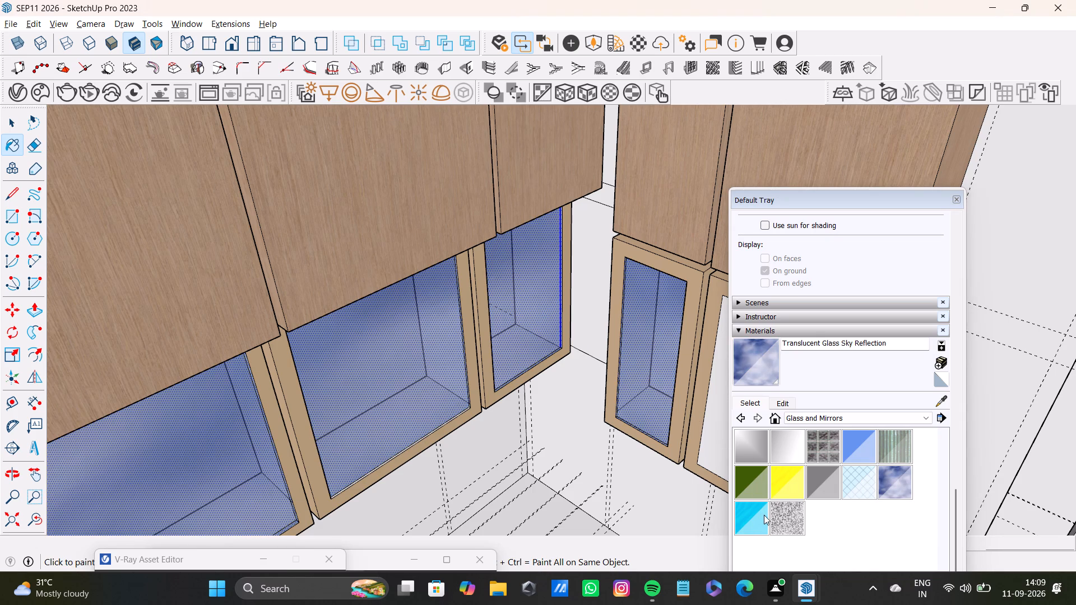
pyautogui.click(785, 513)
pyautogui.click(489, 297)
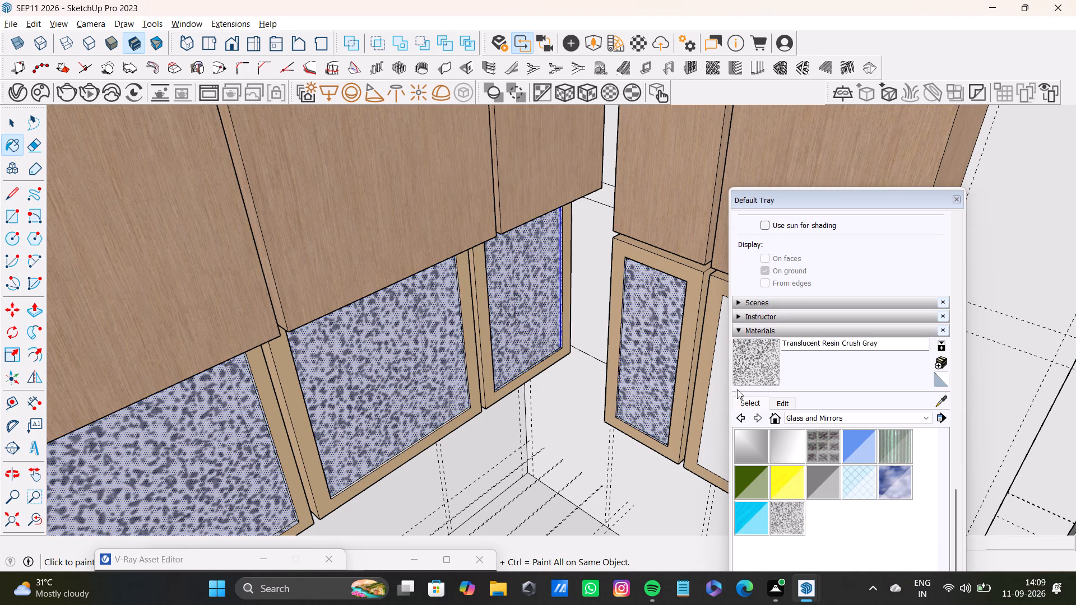
# Paint the selected door panels and recess edge faces with Translucent Glass Gray.
pyautogui.click(785, 442)
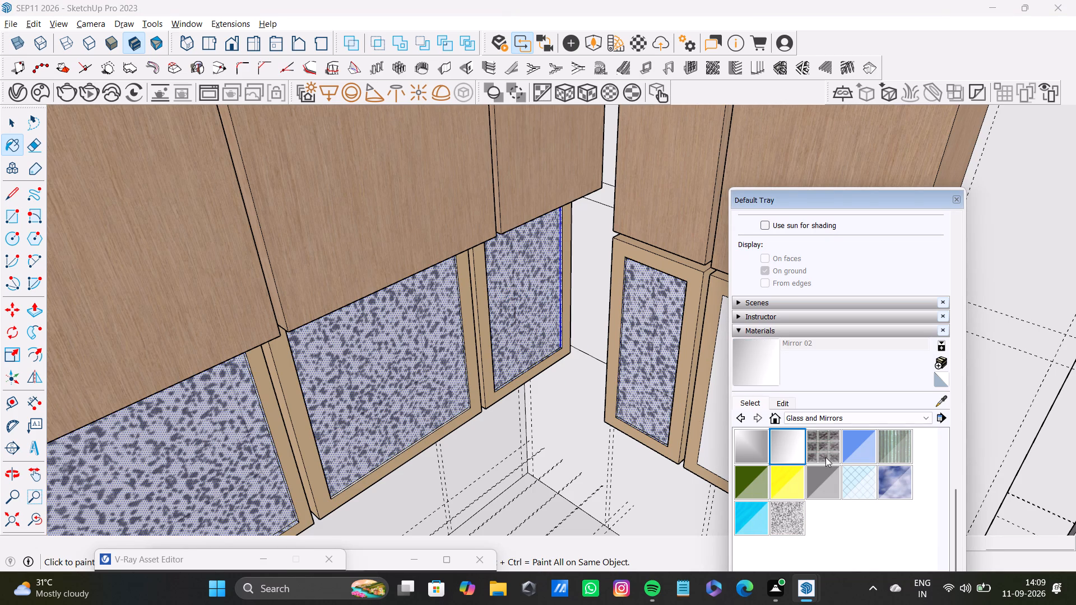
pyautogui.click(819, 481)
pyautogui.click(513, 311)
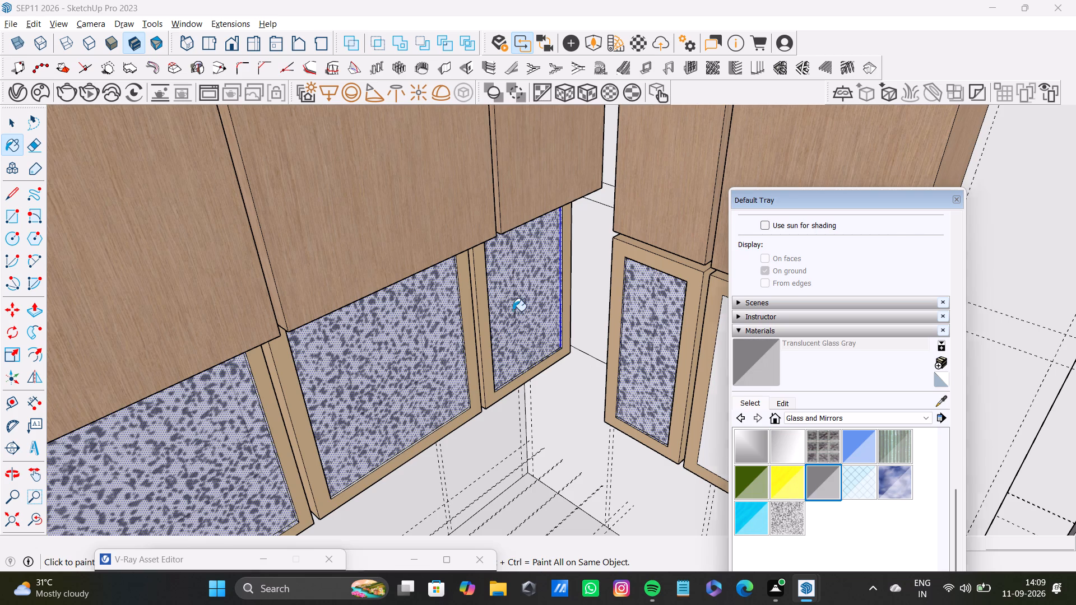
pyautogui.scroll(-8, 512, 341)
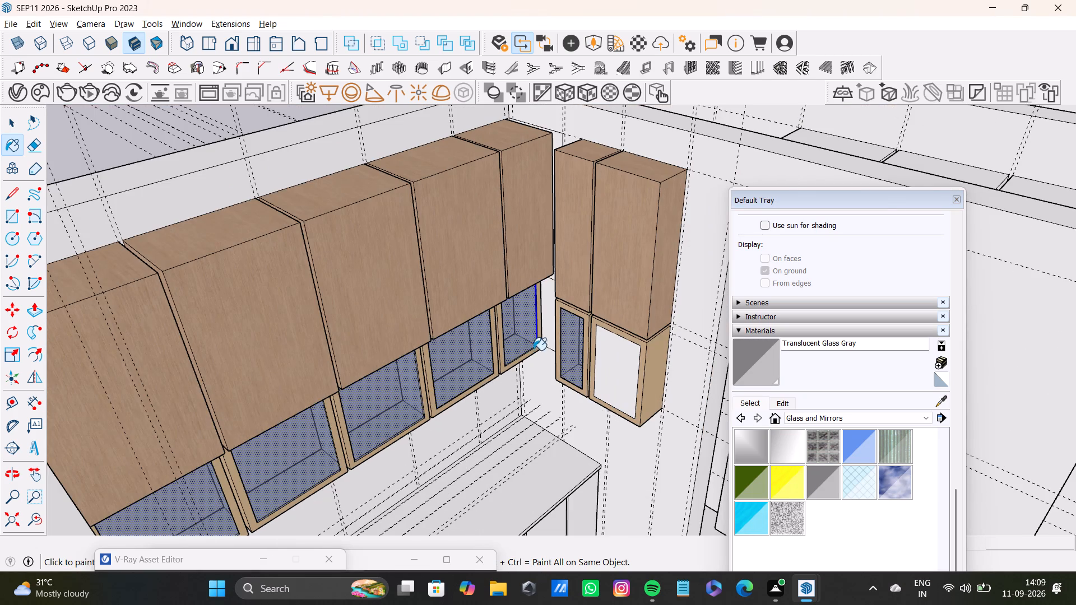
pyautogui.scroll(-4, 534, 352)
pyautogui.press('space')
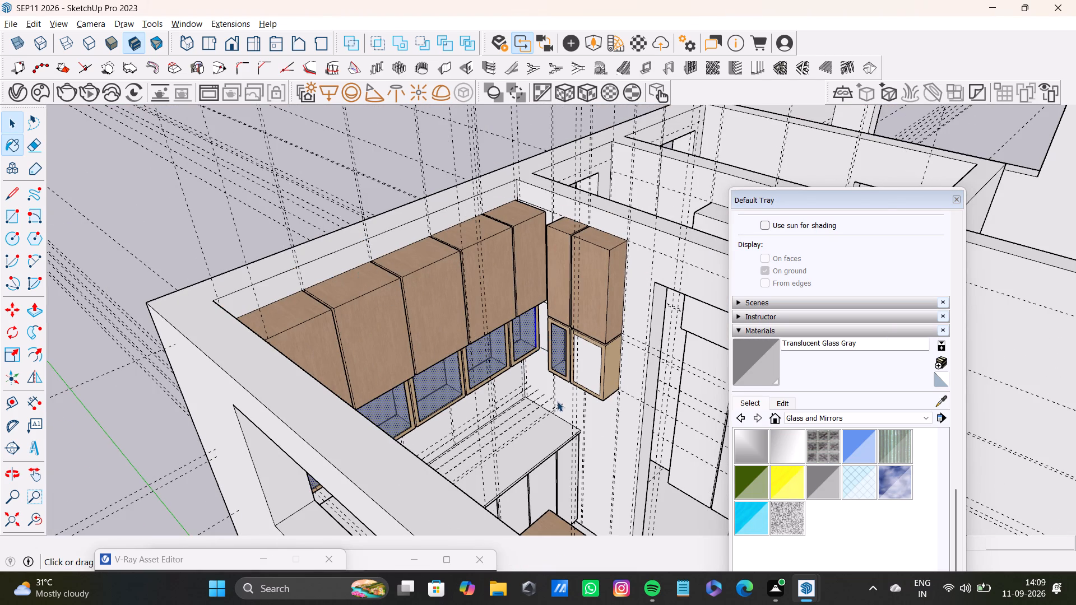
# Push the inner panel of the wide lower door on the adjoining wall slightly inward to recess it within its frame.
pyautogui.scroll(8, 559, 400)
pyautogui.moveTo(565, 359); pyautogui.dragTo(489, 412, button='middle')
pyautogui.moveTo(488, 414); pyautogui.dragTo(565, 418, button='middle')
pyautogui.scroll(4, 574, 380)
pyautogui.keyDown('shift'); pyautogui.moveTo(569, 359); pyautogui.dragTo(512, 393, button='middle'); pyautogui.keyUp('shift')
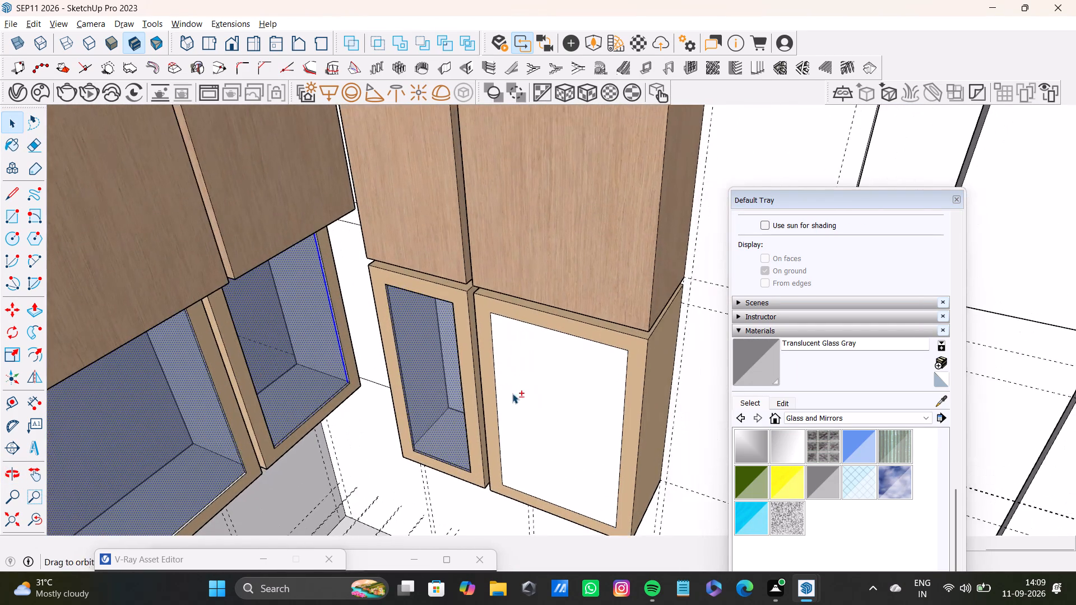
pyautogui.moveTo(513, 393); pyautogui.dragTo(541, 317, button='middle')
pyautogui.press('space')
pyautogui.scroll(7, 520, 269)
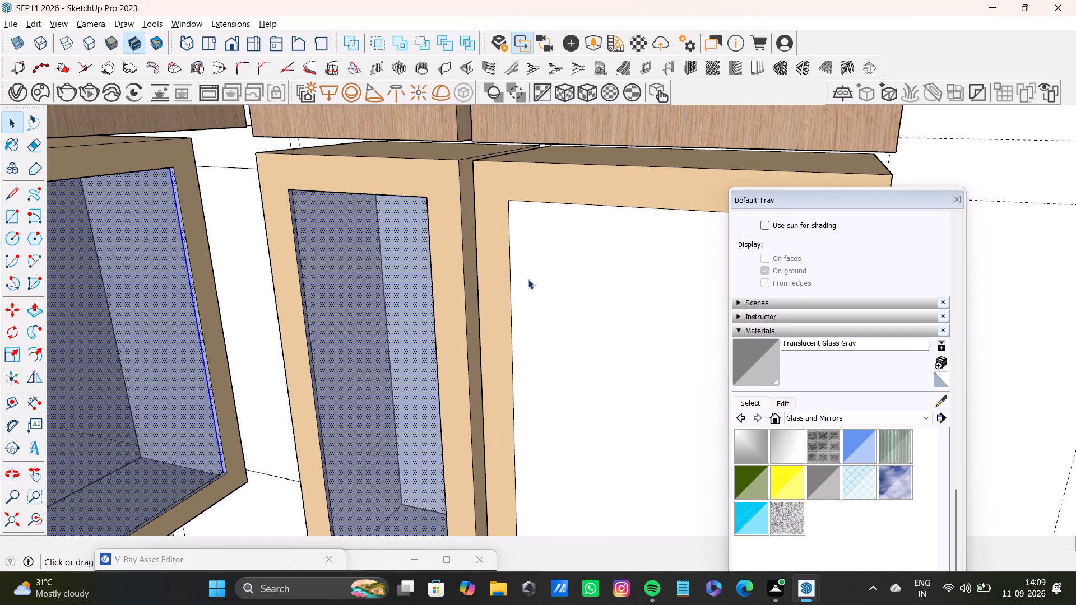
pyautogui.click(548, 283)
pyautogui.press('p')
pyautogui.moveTo(548, 283); pyautogui.dragTo(551, 283)
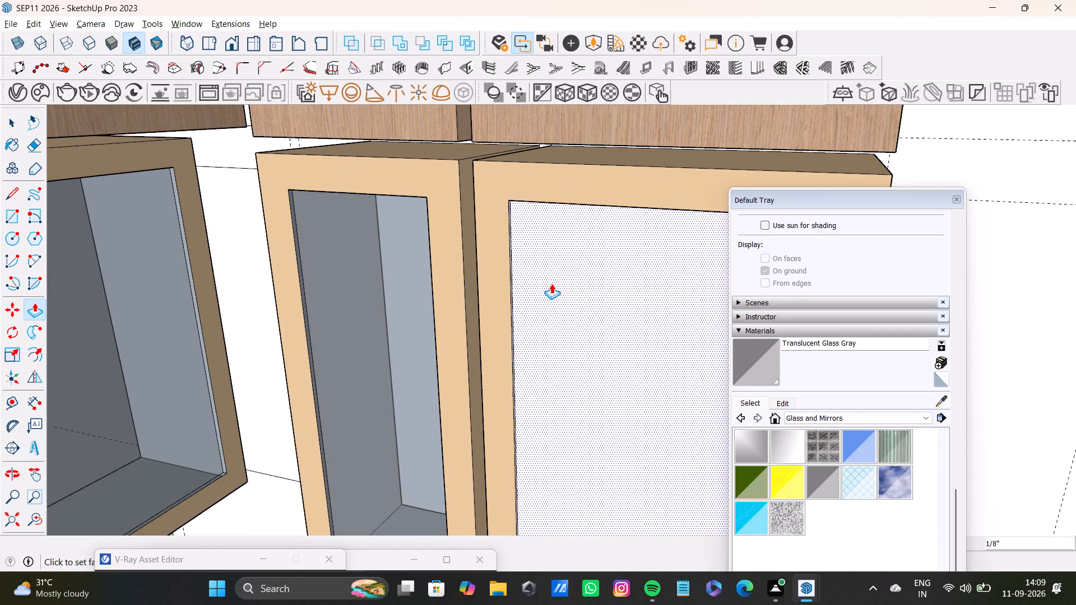
pyautogui.moveTo(551, 283); pyautogui.dragTo(554, 283)
pyautogui.press('space')
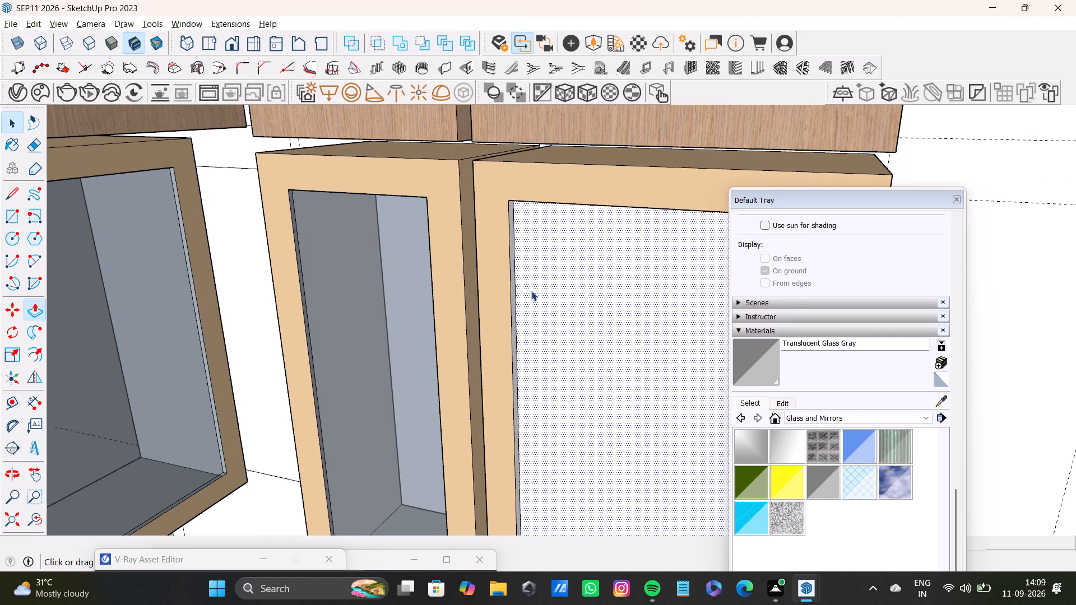
# Select the wide lower door's recessed panel together with its top and left recess edge faces.
pyautogui.scroll(-4, 528, 293)
pyautogui.keyDown('shift'); pyautogui.moveTo(546, 291); pyautogui.dragTo(483, 339, button='middle'); pyautogui.keyUp('shift')
pyautogui.moveTo(480, 335); pyautogui.dragTo(523, 294, button='middle')
pyautogui.scroll(3, 538, 324)
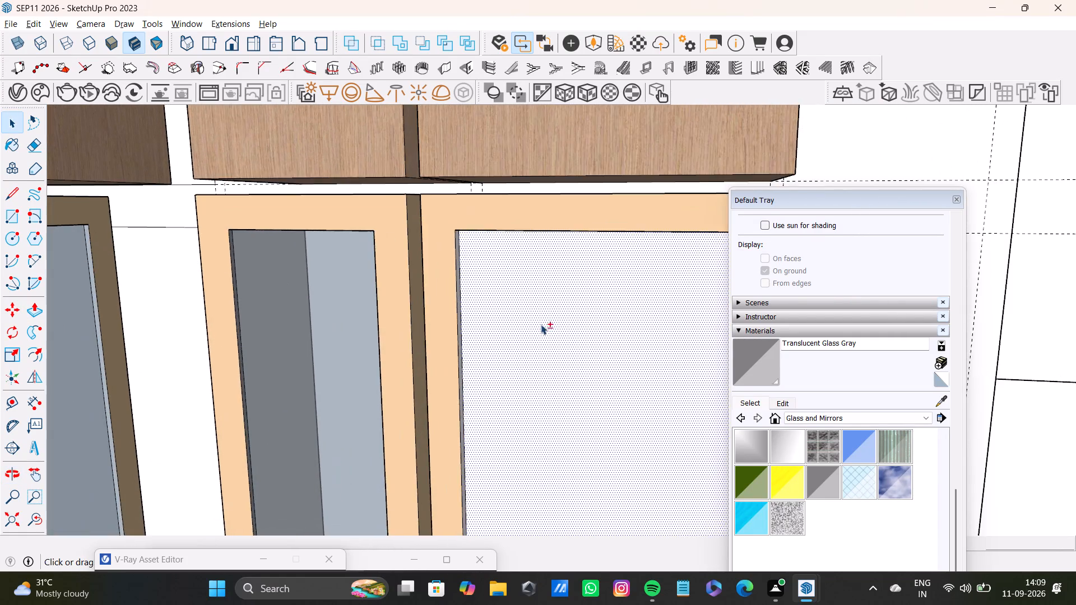
pyautogui.keyDown('shift'); pyautogui.moveTo(541, 324); pyautogui.dragTo(453, 453, button='middle'); pyautogui.keyUp('shift')
pyautogui.moveTo(452, 402); pyautogui.dragTo(491, 186, button='middle')
pyautogui.scroll(12, 430, 203)
pyautogui.press('space')
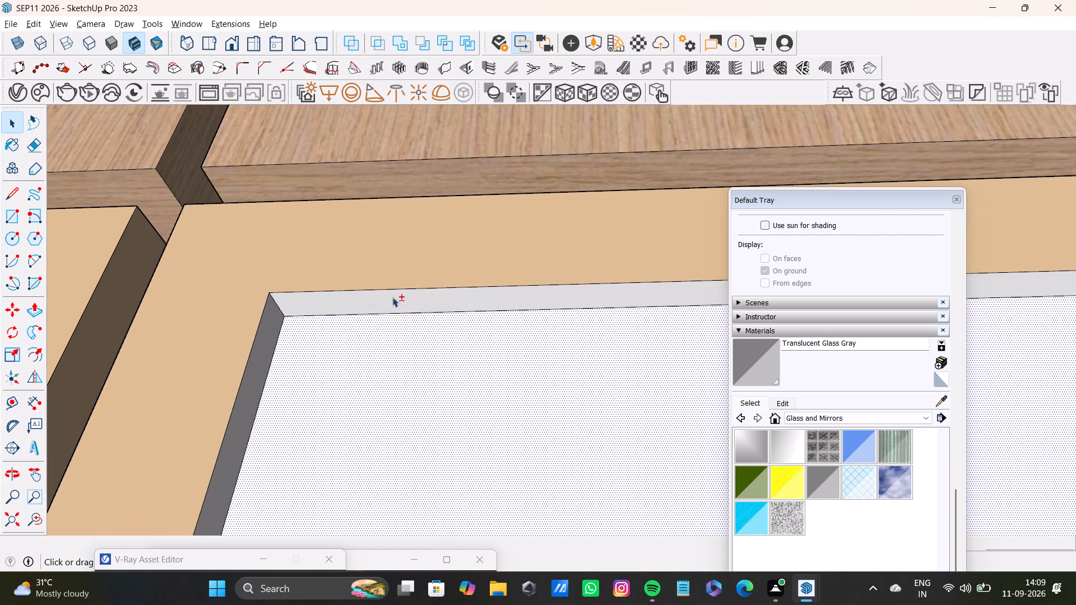
pyautogui.keyDown('shift'); pyautogui.click(392, 297); pyautogui.keyUp('shift')
pyautogui.keyDown('shift'); pyautogui.click(272, 327); pyautogui.keyUp('shift')
pyautogui.keyDown('shift'); pyautogui.click(336, 360); pyautogui.keyUp('shift')
pyautogui.keyDown('shift'); pyautogui.scroll(-2, 347, 360); pyautogui.keyUp('shift')
pyautogui.keyDown('shift'); pyautogui.click(347, 359); pyautogui.keyUp('shift')
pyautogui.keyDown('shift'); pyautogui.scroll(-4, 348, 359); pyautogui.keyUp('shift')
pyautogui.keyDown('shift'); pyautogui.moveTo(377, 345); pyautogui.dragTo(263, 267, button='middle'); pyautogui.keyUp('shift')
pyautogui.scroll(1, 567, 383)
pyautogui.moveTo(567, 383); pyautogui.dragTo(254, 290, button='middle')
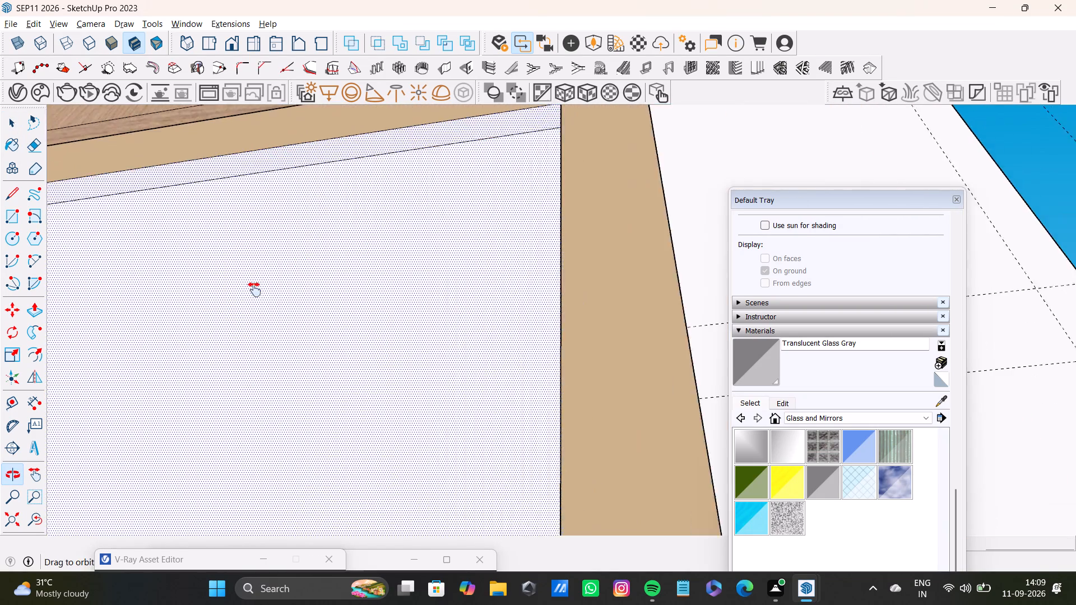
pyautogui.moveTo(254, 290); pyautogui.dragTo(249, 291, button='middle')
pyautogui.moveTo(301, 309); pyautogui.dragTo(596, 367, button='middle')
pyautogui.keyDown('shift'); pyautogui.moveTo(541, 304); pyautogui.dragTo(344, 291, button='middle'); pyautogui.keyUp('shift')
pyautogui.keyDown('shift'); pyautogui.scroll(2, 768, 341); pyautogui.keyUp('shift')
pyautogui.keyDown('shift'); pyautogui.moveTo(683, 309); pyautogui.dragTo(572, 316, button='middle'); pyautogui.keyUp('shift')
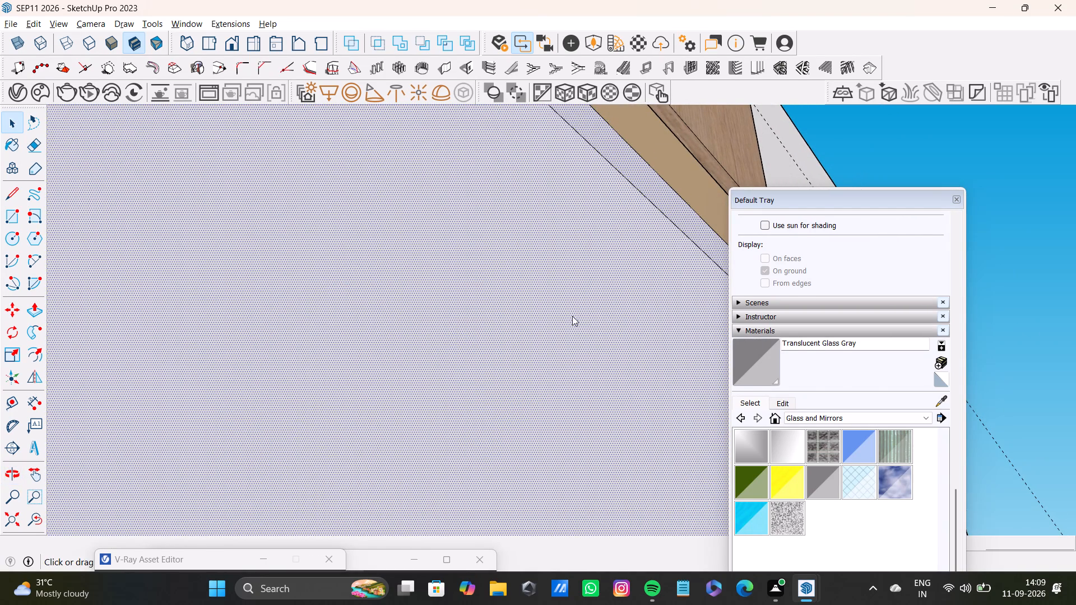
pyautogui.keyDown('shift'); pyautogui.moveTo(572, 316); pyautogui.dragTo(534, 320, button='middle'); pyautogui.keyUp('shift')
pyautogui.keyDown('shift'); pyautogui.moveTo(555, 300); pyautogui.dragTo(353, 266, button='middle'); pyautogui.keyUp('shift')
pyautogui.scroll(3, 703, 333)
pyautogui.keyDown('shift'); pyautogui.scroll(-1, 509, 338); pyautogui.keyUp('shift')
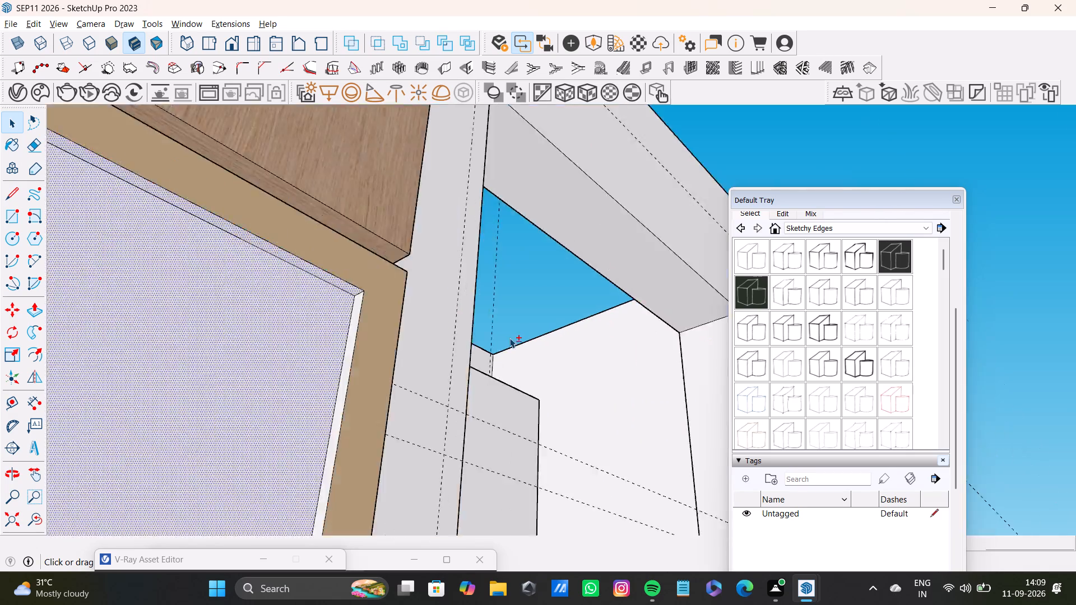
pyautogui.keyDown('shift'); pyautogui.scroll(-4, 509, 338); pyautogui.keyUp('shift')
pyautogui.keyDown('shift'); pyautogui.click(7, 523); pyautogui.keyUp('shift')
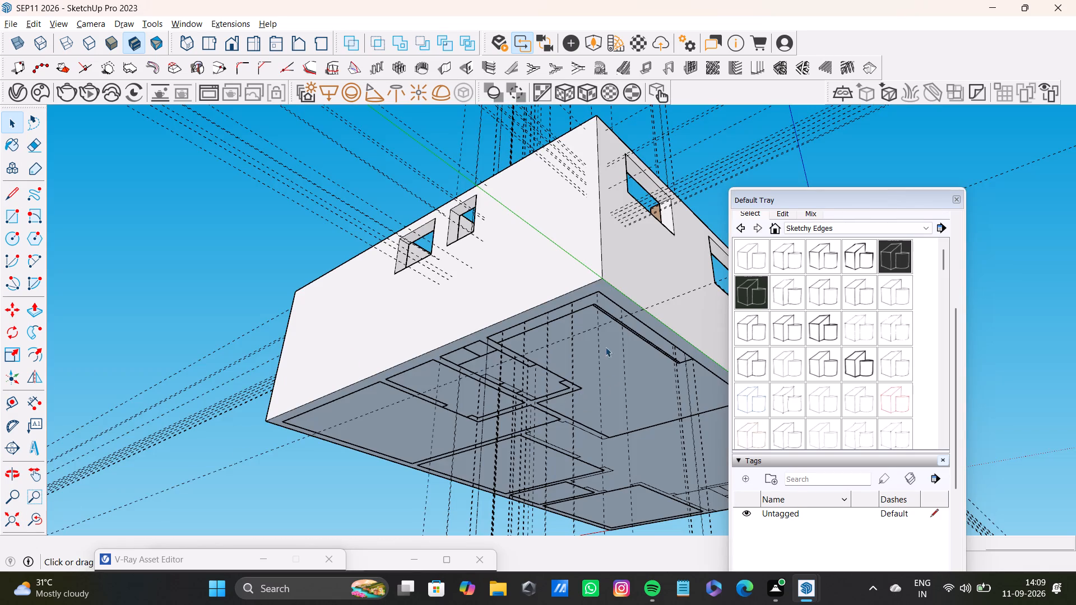
# Add the wide lower door's right and bottom recess edge faces to the selection and paint everything selected with Translucent Glass Gray.
pyautogui.moveTo(587, 311); pyautogui.dragTo(498, 604, button='middle')
pyautogui.scroll(12, 527, 301)
pyautogui.keyDown('shift'); pyautogui.moveTo(503, 273); pyautogui.dragTo(535, 125, button='middle'); pyautogui.keyUp('shift')
pyautogui.keyDown('shift'); pyautogui.scroll(3, 440, 237); pyautogui.keyUp('shift')
pyautogui.keyDown('shift'); pyautogui.moveTo(470, 229); pyautogui.dragTo(279, 357, button='middle'); pyautogui.keyUp('shift')
pyautogui.keyDown('shift'); pyautogui.scroll(15, 372, 240); pyautogui.keyUp('shift')
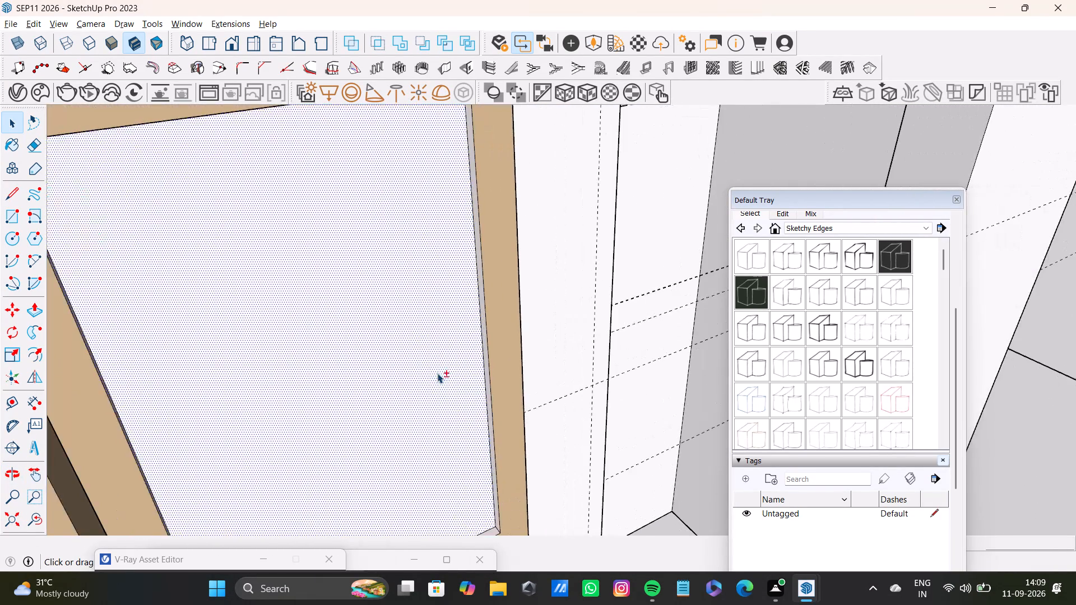
pyautogui.keyDown('shift'); pyautogui.moveTo(437, 373); pyautogui.dragTo(438, 265, button='middle'); pyautogui.keyUp('shift')
pyautogui.keyDown('shift'); pyautogui.scroll(10, 458, 280); pyautogui.keyUp('shift')
pyautogui.keyDown('shift'); pyautogui.click(515, 315); pyautogui.keyUp('shift')
pyautogui.keyDown('shift'); pyautogui.scroll(-7, 520, 331); pyautogui.keyUp('shift')
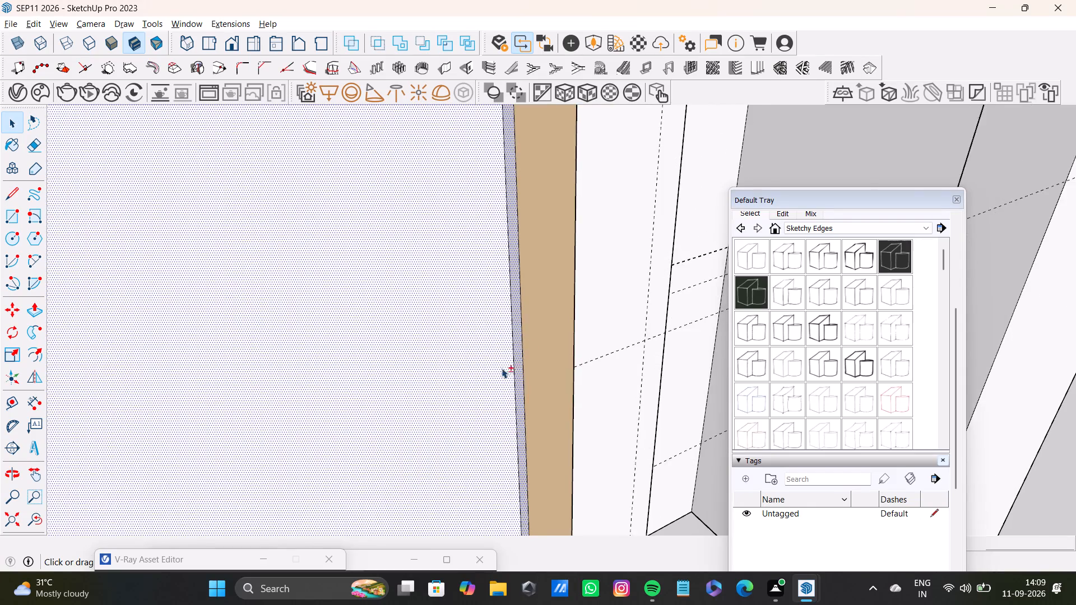
pyautogui.keyDown('shift'); pyautogui.scroll(-1, 502, 368); pyautogui.keyUp('shift')
pyautogui.keyDown('shift'); pyautogui.moveTo(487, 363); pyautogui.dragTo(514, 199, button='middle'); pyautogui.keyUp('shift')
pyautogui.keyDown('shift'); pyautogui.scroll(4, 536, 283); pyautogui.keyUp('shift')
pyautogui.moveTo(512, 380); pyautogui.dragTo(512, 235, button='middle')
pyautogui.moveTo(483, 321); pyautogui.dragTo(477, 441, button='middle')
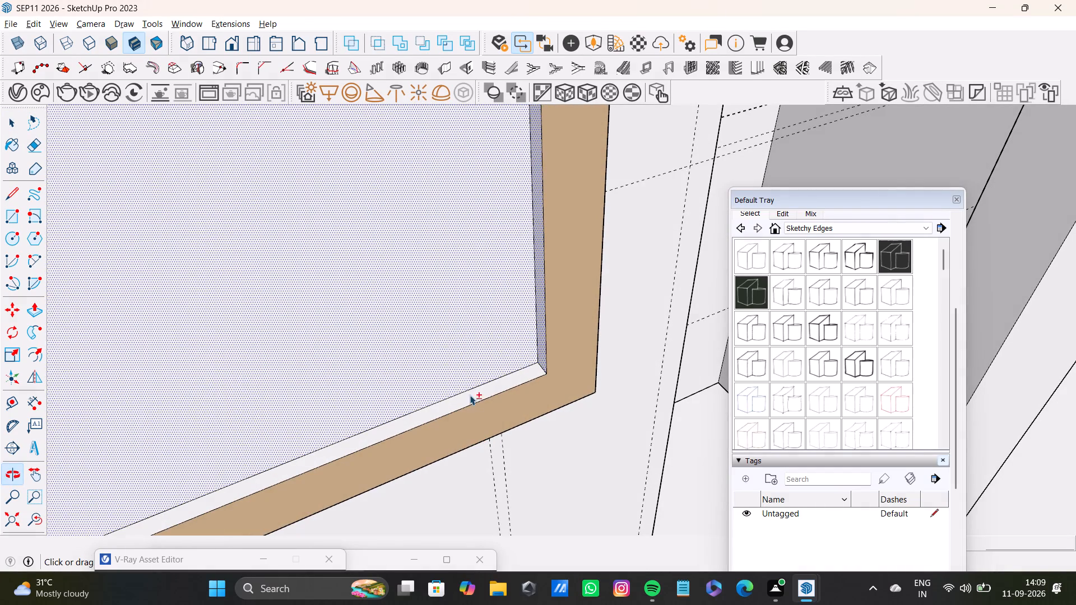
pyautogui.keyDown('shift'); pyautogui.click(486, 390); pyautogui.keyUp('shift')
pyautogui.keyDown('shift'); pyautogui.scroll(-15, 492, 393); pyautogui.keyUp('shift')
pyautogui.keyDown('shift'); pyautogui.moveTo(468, 399); pyautogui.dragTo(572, 438, button='middle'); pyautogui.keyUp('shift')
pyautogui.moveTo(585, 432); pyautogui.dragTo(405, 448, button='middle')
pyautogui.scroll(3, 325, 373)
pyautogui.keyDown('shift'); pyautogui.moveTo(430, 351); pyautogui.dragTo(463, 457, button='middle'); pyautogui.keyUp('shift')
pyautogui.moveTo(415, 443); pyautogui.dragTo(328, 430, button='middle')
pyautogui.scroll(3, 351, 381)
pyautogui.keyDown('shift'); pyautogui.moveTo(378, 370); pyautogui.dragTo(387, 393, button='middle'); pyautogui.keyUp('shift')
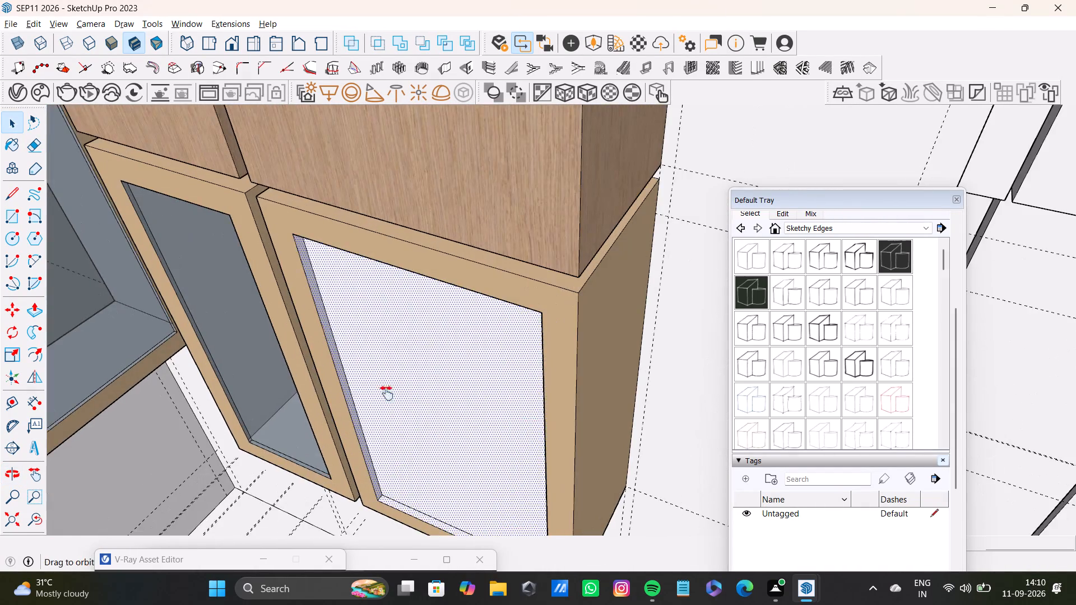
pyautogui.keyDown('shift'); pyautogui.moveTo(387, 393); pyautogui.dragTo(419, 468, button='middle'); pyautogui.keyUp('shift')
pyautogui.moveTo(452, 423); pyautogui.dragTo(515, 272, button='middle')
pyautogui.keyDown('shift'); pyautogui.moveTo(484, 300); pyautogui.dragTo(475, 434, button='middle'); pyautogui.keyUp('shift')
pyautogui.moveTo(463, 415); pyautogui.dragTo(529, 203, button='middle')
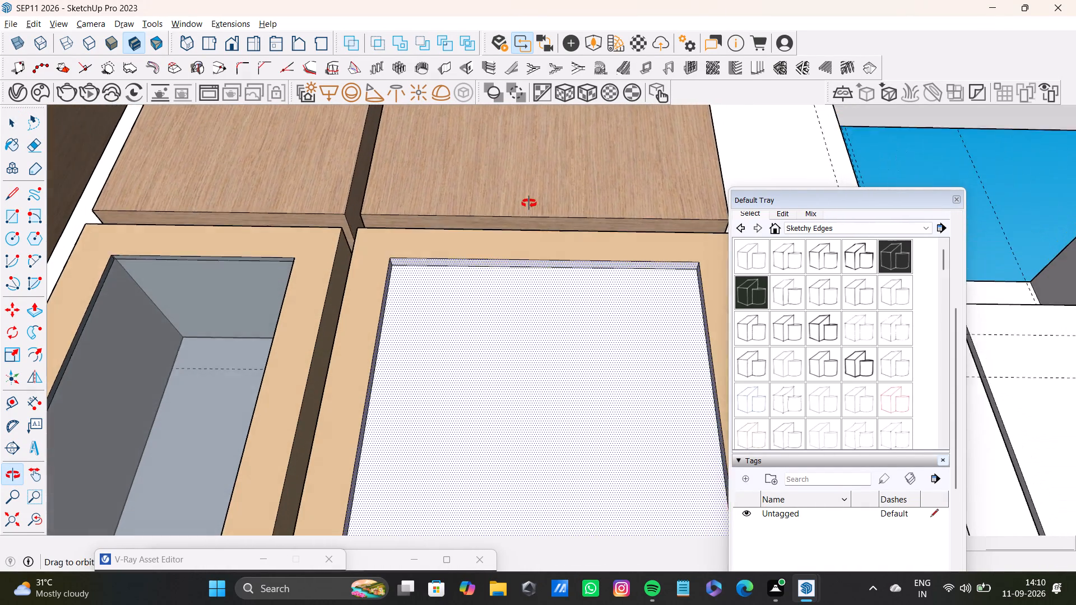
pyautogui.moveTo(529, 203); pyautogui.dragTo(531, 194, button='middle')
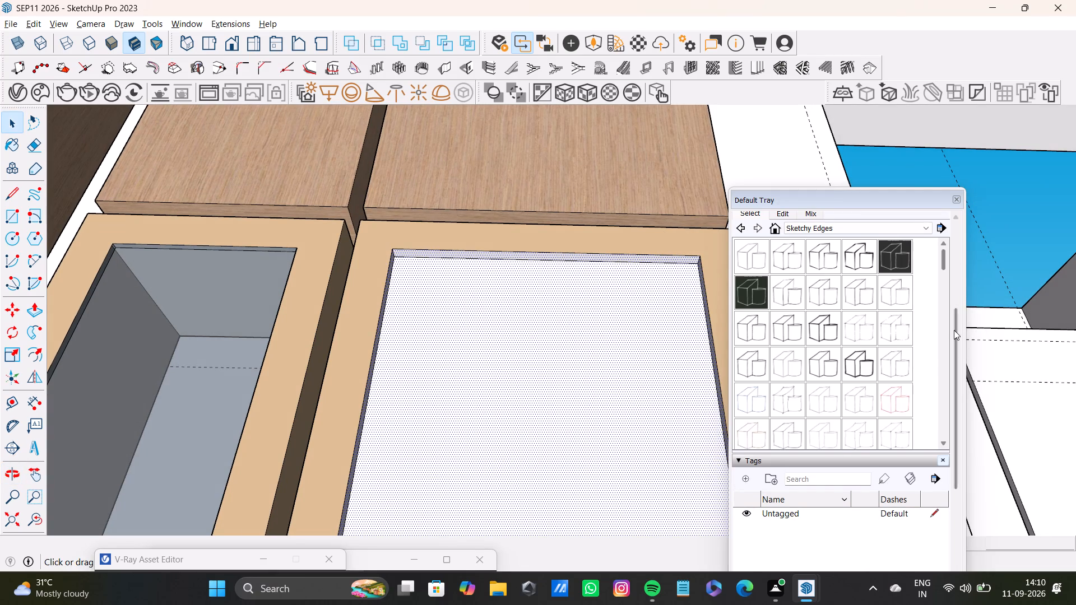
pyautogui.moveTo(956, 335); pyautogui.dragTo(959, 523)
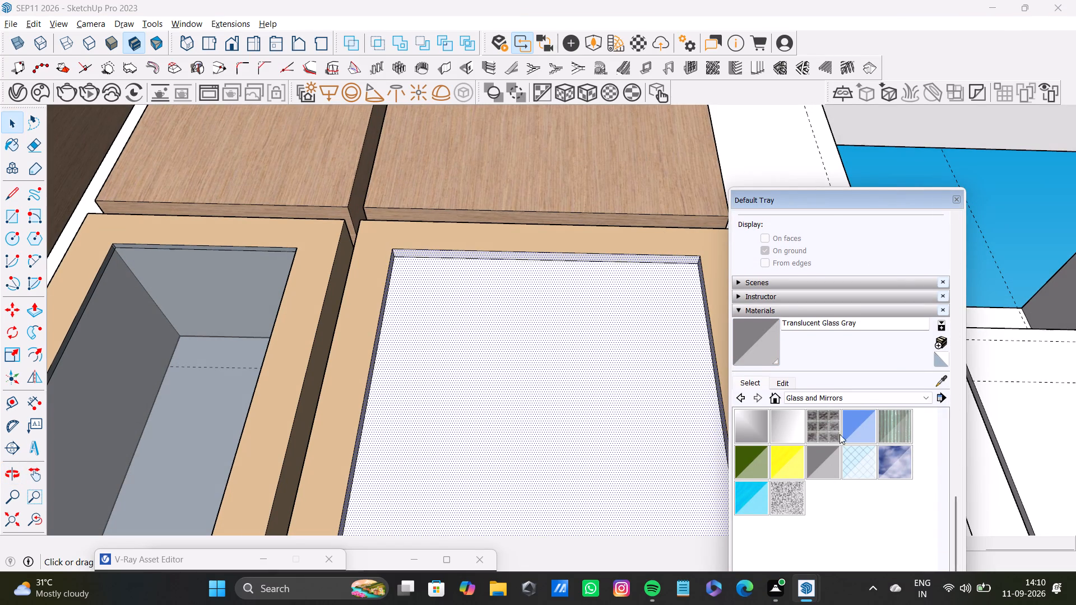
pyautogui.moveTo(823, 462); pyautogui.dragTo(818, 462)
pyautogui.click(644, 410)
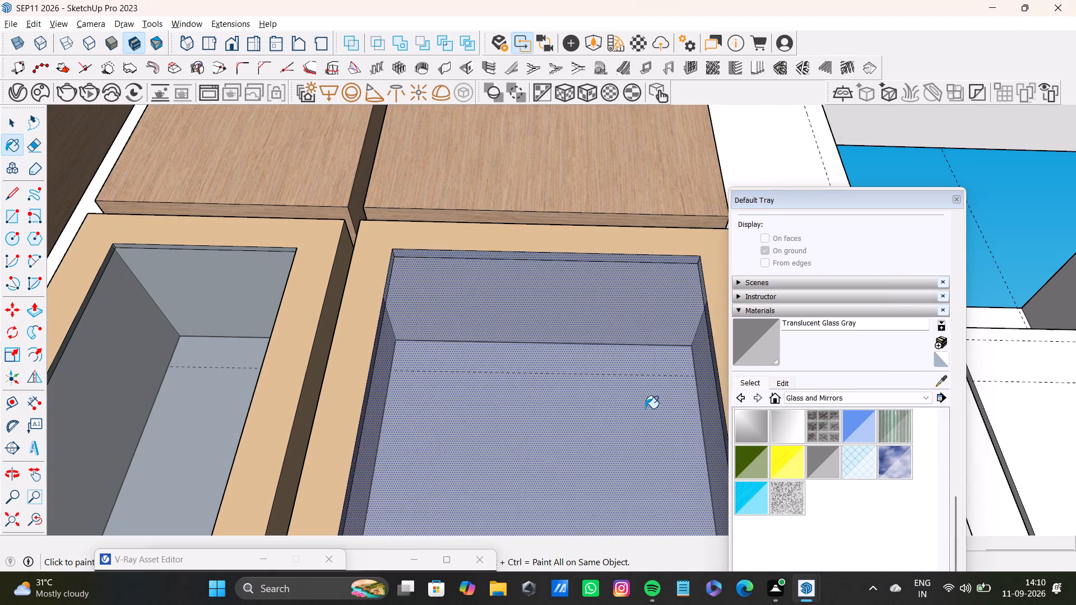
# Clear the selection and paint the unpainted bottom recess edge face of a glass door on the long cabinet wall with Translucent Glass Gray.
pyautogui.scroll(-4, 645, 408)
pyautogui.moveTo(640, 390); pyautogui.dragTo(553, 567, button='middle')
pyautogui.scroll(1, 553, 561)
pyautogui.scroll(-5, 548, 519)
pyautogui.keyDown('shift'); pyautogui.moveTo(494, 466); pyautogui.dragTo(542, 240, button='middle'); pyautogui.keyUp('shift')
pyautogui.moveTo(544, 240); pyautogui.dragTo(501, 351, button='middle')
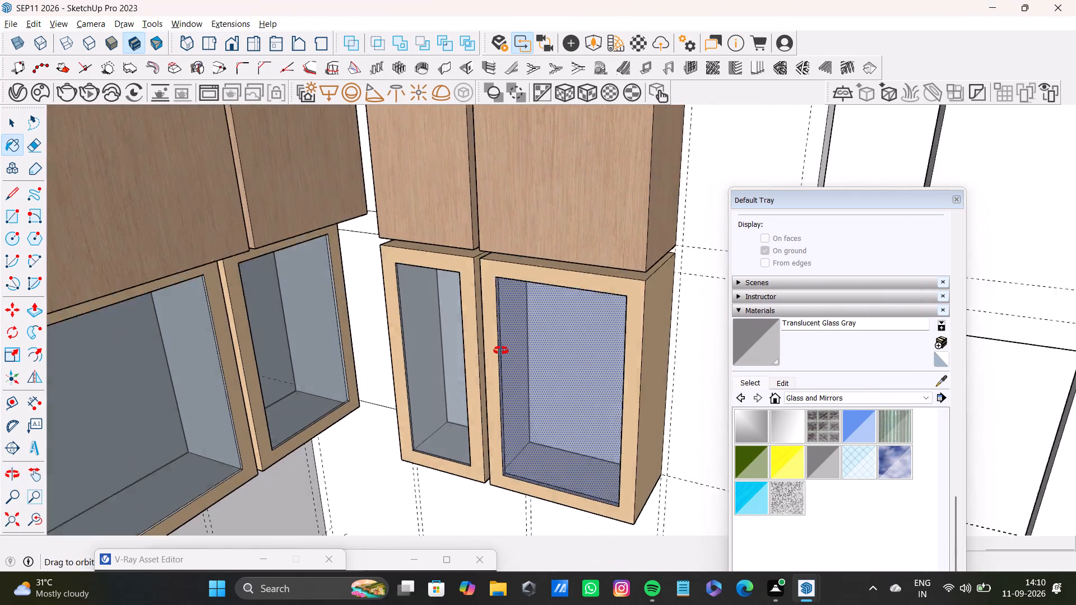
pyautogui.moveTo(501, 351); pyautogui.dragTo(480, 389, button='middle')
pyautogui.scroll(-14, 437, 399)
pyautogui.keyDown('shift'); pyautogui.moveTo(532, 443); pyautogui.dragTo(582, 444, button='middle'); pyautogui.keyUp('shift')
pyautogui.keyDown('shift'); pyautogui.scroll(-1, 582, 444); pyautogui.keyUp('shift')
pyautogui.moveTo(587, 445); pyautogui.dragTo(327, 450, button='middle')
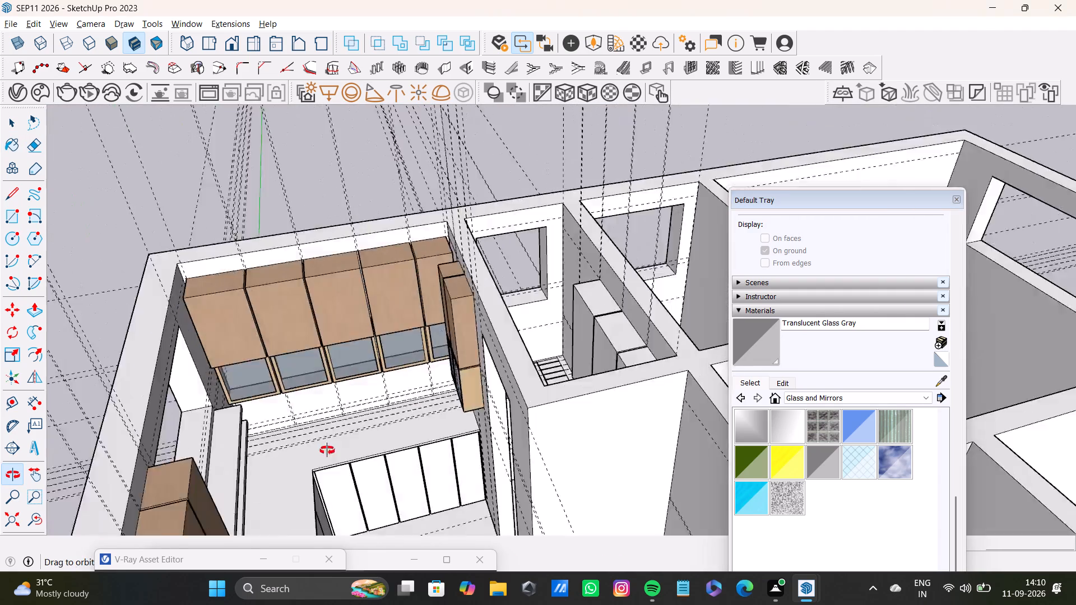
pyautogui.moveTo(327, 450); pyautogui.dragTo(302, 435, button='middle')
pyautogui.scroll(-1, 368, 381)
pyautogui.moveTo(368, 381); pyautogui.dragTo(511, 364, button='middle')
pyautogui.moveTo(613, 343); pyautogui.dragTo(585, 359, button='middle')
pyautogui.press('space')
pyautogui.click(363, 155)
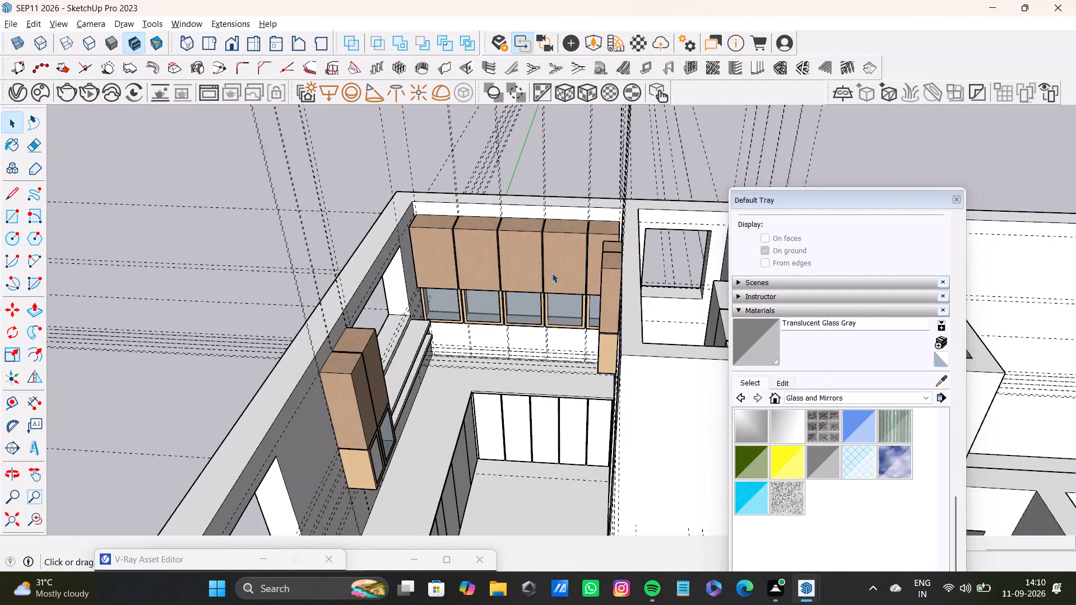
pyautogui.scroll(2, 494, 402)
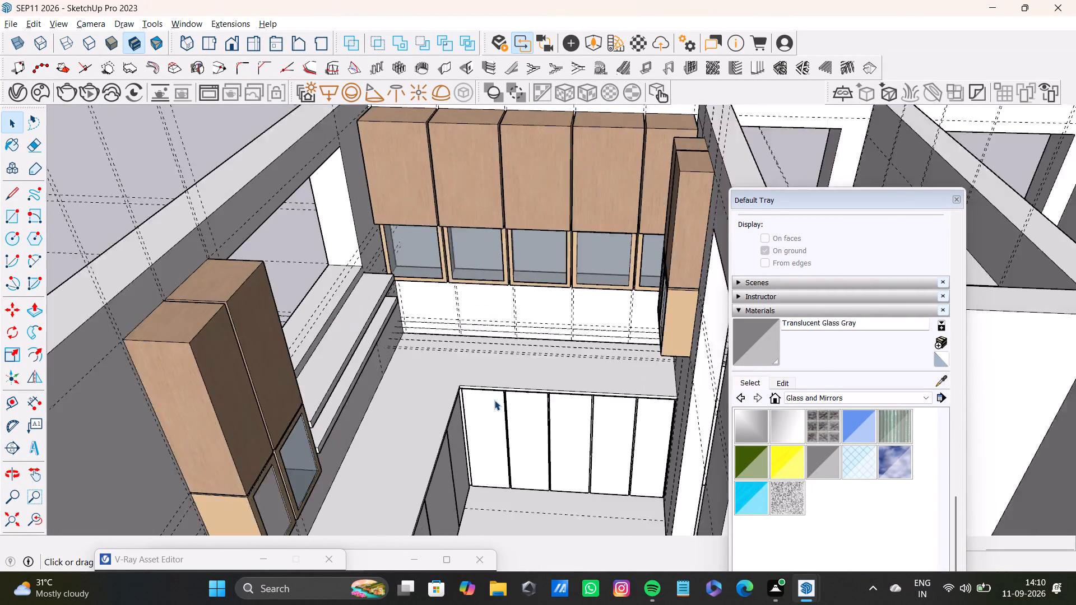
pyautogui.scroll(6, 494, 400)
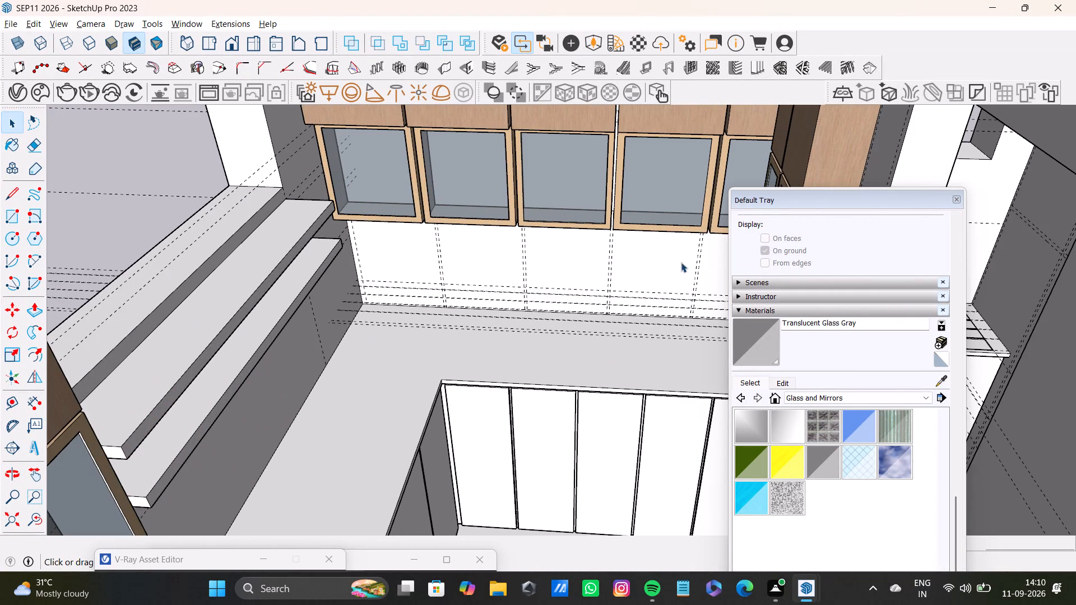
pyautogui.scroll(18, 633, 205)
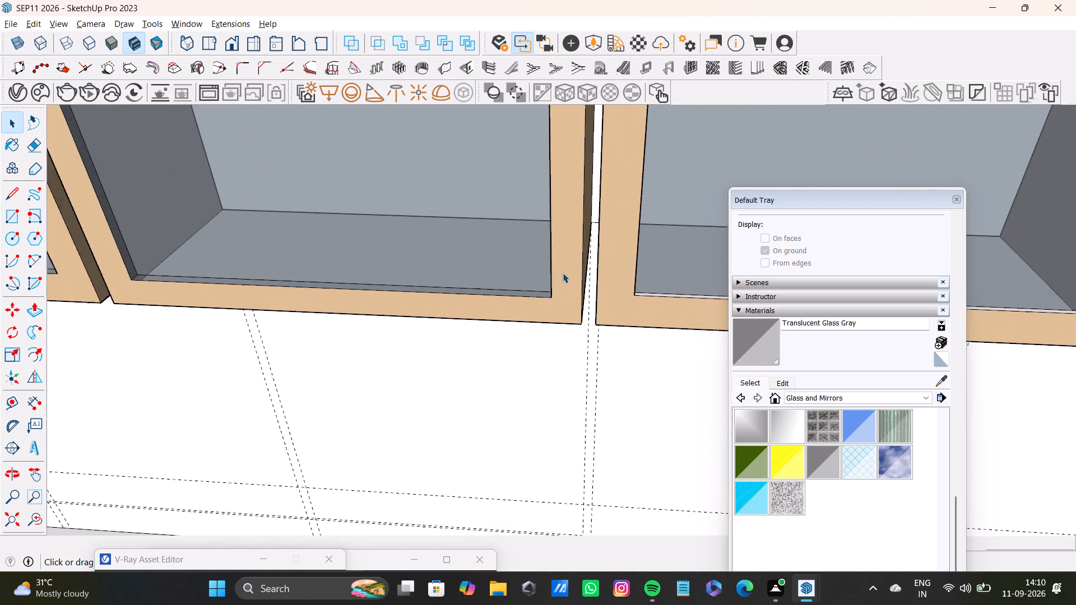
pyautogui.scroll(1, 563, 275)
pyautogui.scroll(7, 636, 292)
pyautogui.keyDown('shift'); pyautogui.moveTo(636, 285); pyautogui.dragTo(474, 245, button='middle'); pyautogui.keyUp('shift')
pyautogui.moveTo(562, 272); pyautogui.dragTo(559, 346, button='middle')
pyautogui.press('space')
pyautogui.click(568, 324)
pyautogui.scroll(-4, 571, 324)
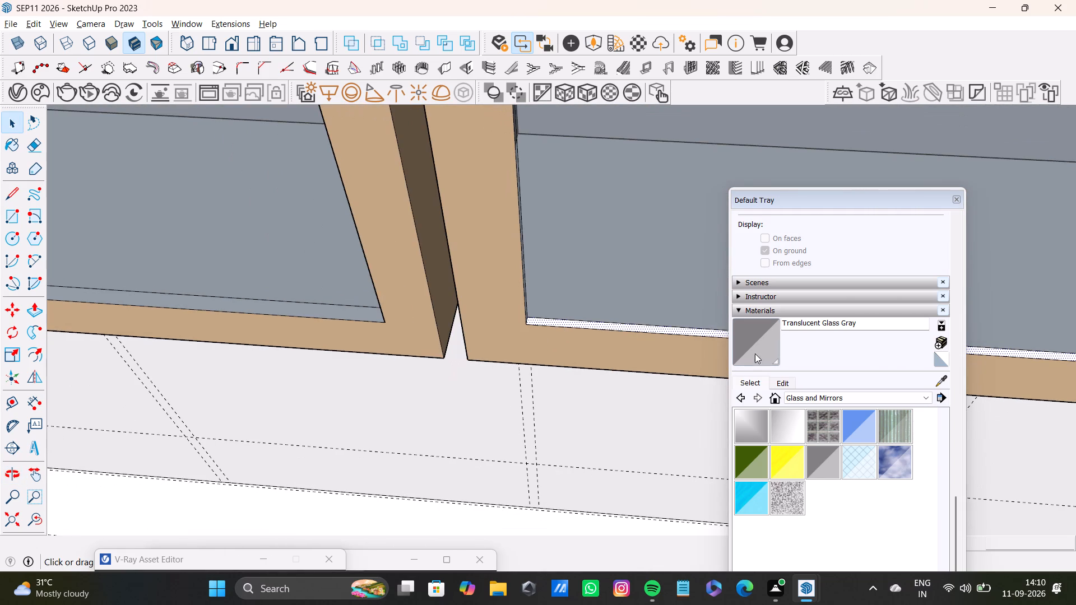
pyautogui.keyDown('shift'); pyautogui.click(763, 353); pyautogui.keyUp('shift')
pyautogui.keyDown('shift'); pyautogui.click(702, 333); pyautogui.keyUp('shift')
# Select the L-shaped kitchen countertop's top face together with its front edge faces and exposed end face.
pyautogui.keyDown('shift'); pyautogui.scroll(-4, 677, 336); pyautogui.keyUp('shift')
pyautogui.keyDown('shift'); pyautogui.moveTo(651, 323); pyautogui.dragTo(86, 286, button='middle'); pyautogui.keyUp('shift')
pyautogui.keyDown('shift'); pyautogui.scroll(-9, 213, 285); pyautogui.keyUp('shift')
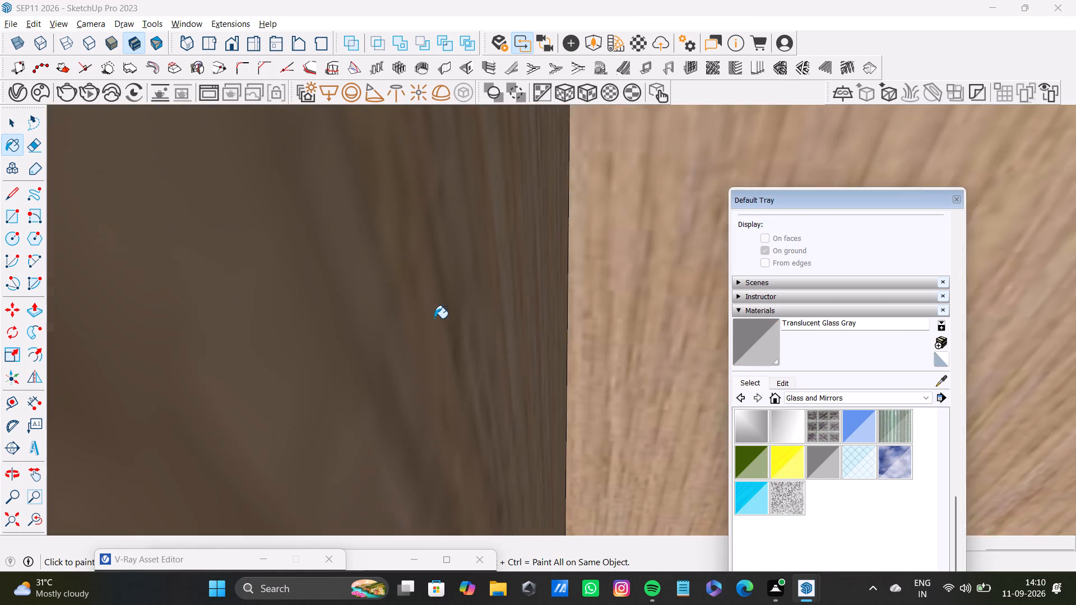
pyautogui.click(35, 523)
pyautogui.click(3, 516)
pyautogui.moveTo(165, 480); pyautogui.dragTo(366, 476, button='middle')
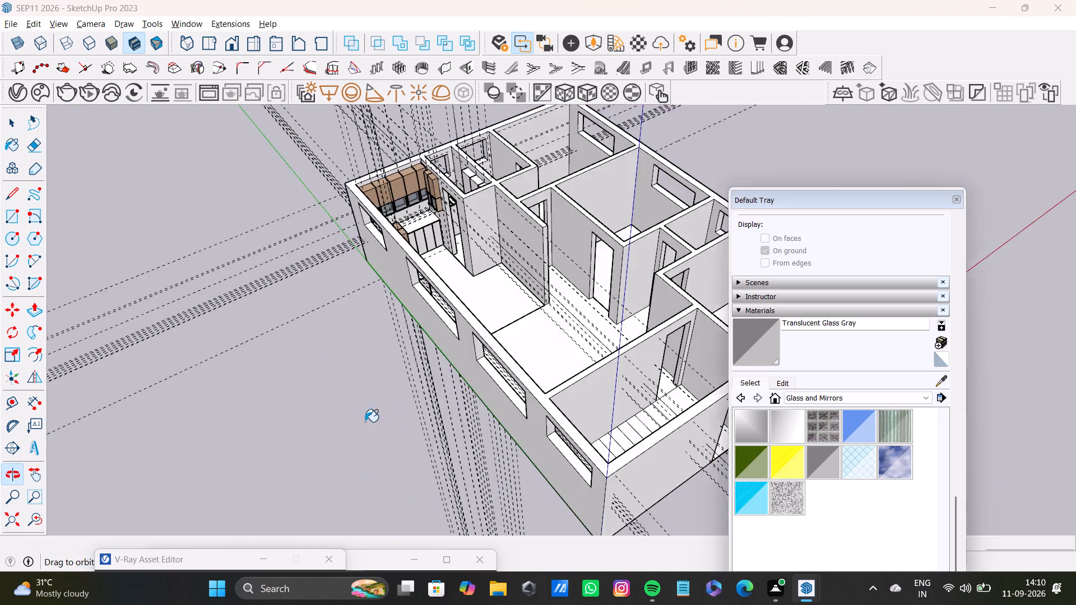
pyautogui.scroll(8, 398, 332)
pyautogui.keyDown('shift'); pyautogui.moveTo(429, 218); pyautogui.dragTo(378, 542, button='middle'); pyautogui.keyUp('shift')
pyautogui.scroll(8, 367, 455)
pyautogui.moveTo(428, 423); pyautogui.dragTo(440, 525, button='middle')
pyautogui.moveTo(481, 497); pyautogui.dragTo(409, 497, button='middle')
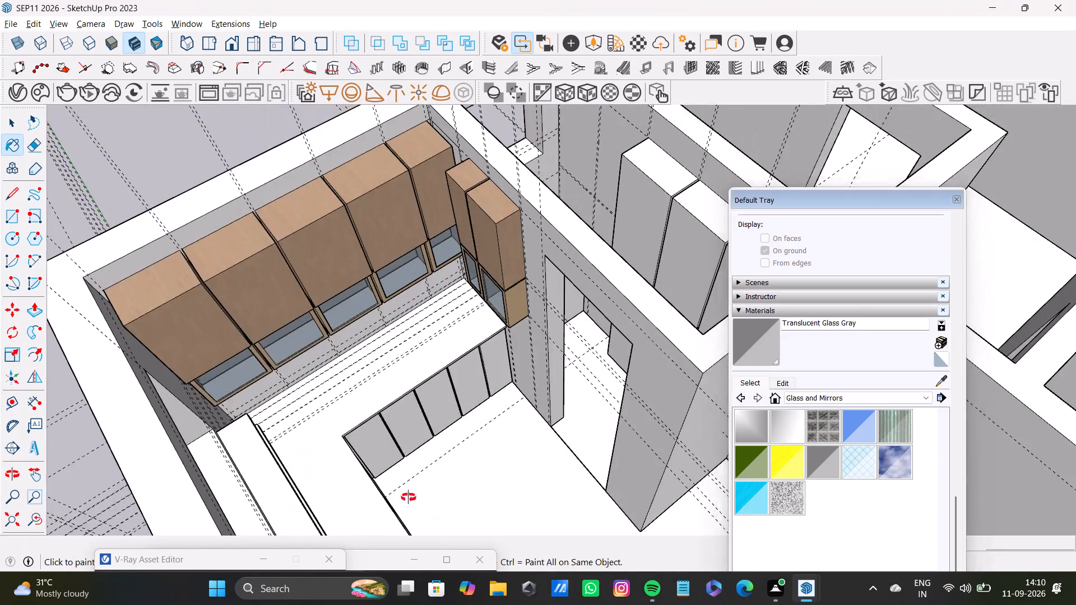
pyautogui.moveTo(409, 497); pyautogui.dragTo(150, 421, button='middle')
pyautogui.keyDown('shift'); pyautogui.moveTo(386, 291); pyautogui.dragTo(484, 480, button='middle'); pyautogui.keyUp('shift')
pyautogui.scroll(8, 429, 432)
pyautogui.moveTo(446, 431); pyautogui.dragTo(448, 473, button='middle')
pyautogui.scroll(-7, 458, 473)
pyautogui.keyDown('shift'); pyautogui.moveTo(463, 478); pyautogui.dragTo(440, 336, button='middle'); pyautogui.keyUp('shift')
pyautogui.scroll(8, 441, 346)
pyautogui.press('space')
pyautogui.doubleClick(457, 399)
pyautogui.scroll(4, 475, 419)
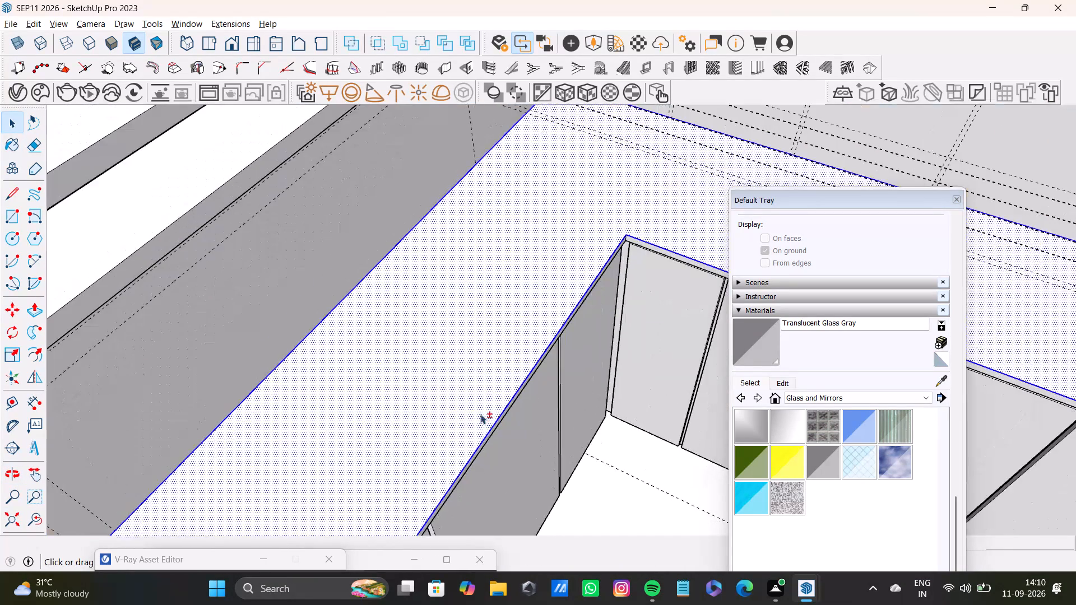
pyautogui.keyDown('shift'); pyautogui.scroll(10, 618, 229); pyautogui.keyUp('shift')
pyautogui.keyDown('shift'); pyautogui.click(658, 248); pyautogui.keyUp('shift')
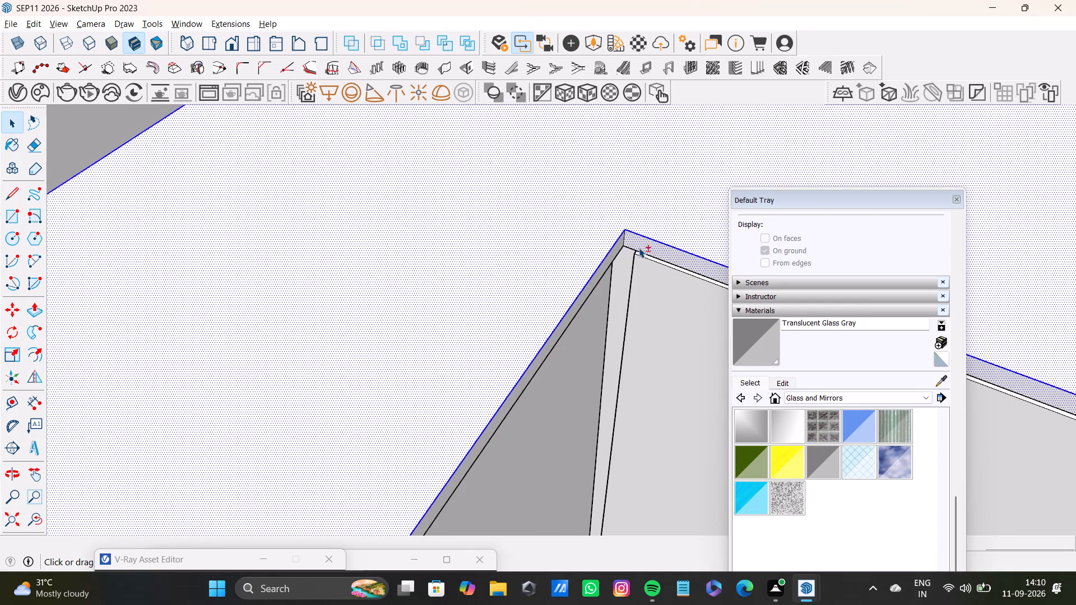
pyautogui.keyDown('shift'); pyautogui.scroll(4, 611, 245); pyautogui.keyUp('shift')
pyautogui.keyDown('shift'); pyautogui.click(619, 249); pyautogui.keyUp('shift')
pyautogui.keyDown('shift'); pyautogui.scroll(-11, 616, 268); pyautogui.keyUp('shift')
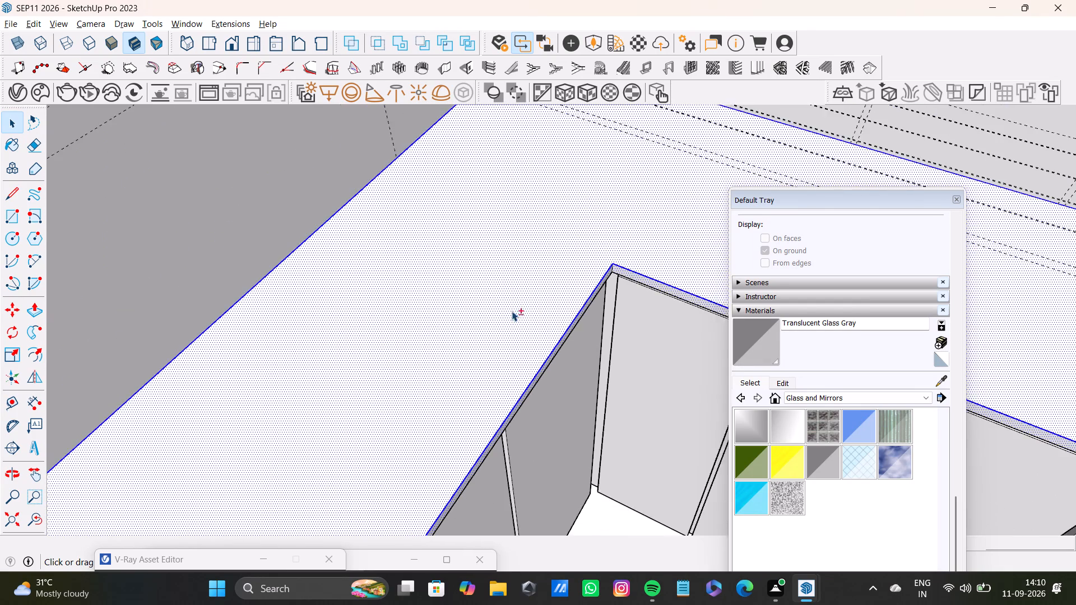
pyautogui.keyDown('shift'); pyautogui.moveTo(517, 292); pyautogui.dragTo(561, 72, button='middle'); pyautogui.keyUp('shift')
pyautogui.keyDown('shift'); pyautogui.scroll(-7, 483, 271); pyautogui.keyUp('shift')
pyautogui.keyDown('shift'); pyautogui.moveTo(383, 370); pyautogui.dragTo(522, 202, button='middle'); pyautogui.keyUp('shift')
pyautogui.keyDown('shift'); pyautogui.scroll(3, 355, 362); pyautogui.keyUp('shift')
pyautogui.keyDown('shift'); pyautogui.scroll(-7, 342, 387); pyautogui.keyUp('shift')
pyautogui.keyDown('shift'); pyautogui.moveTo(337, 393); pyautogui.dragTo(348, 378, button='middle'); pyautogui.keyUp('shift')
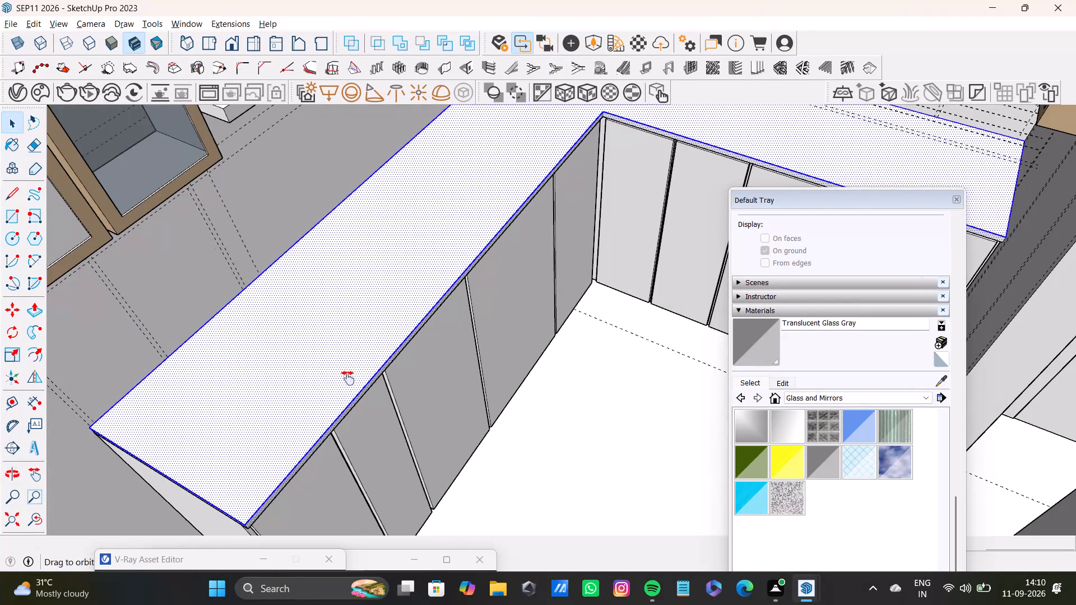
pyautogui.keyDown('shift'); pyautogui.moveTo(348, 378); pyautogui.dragTo(432, 277, button='middle'); pyautogui.keyUp('shift')
pyautogui.keyDown('shift'); pyautogui.scroll(8, 317, 362); pyautogui.keyUp('shift')
pyautogui.keyDown('shift'); pyautogui.moveTo(311, 397); pyautogui.dragTo(415, 317, button='middle'); pyautogui.keyUp('shift')
pyautogui.keyDown('shift'); pyautogui.scroll(3, 432, 403); pyautogui.keyUp('shift')
pyautogui.keyDown('shift'); pyautogui.click(453, 406); pyautogui.keyUp('shift')
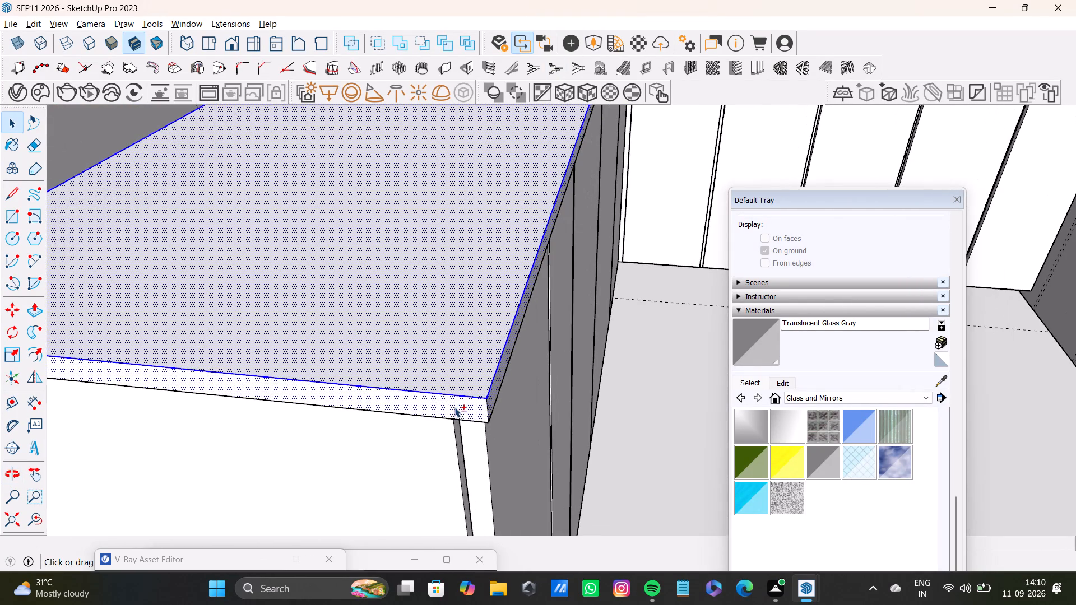
pyautogui.keyDown('shift'); pyautogui.scroll(-13, 454, 407); pyautogui.keyUp('shift')
pyautogui.keyDown('shift'); pyautogui.moveTo(504, 351); pyautogui.dragTo(290, 498, button='middle'); pyautogui.keyUp('shift')
pyautogui.scroll(-3, 508, 379)
pyautogui.keyDown('shift'); pyautogui.moveTo(512, 360); pyautogui.dragTo(466, 405, button='middle'); pyautogui.keyUp('shift')
pyautogui.scroll(3, 555, 351)
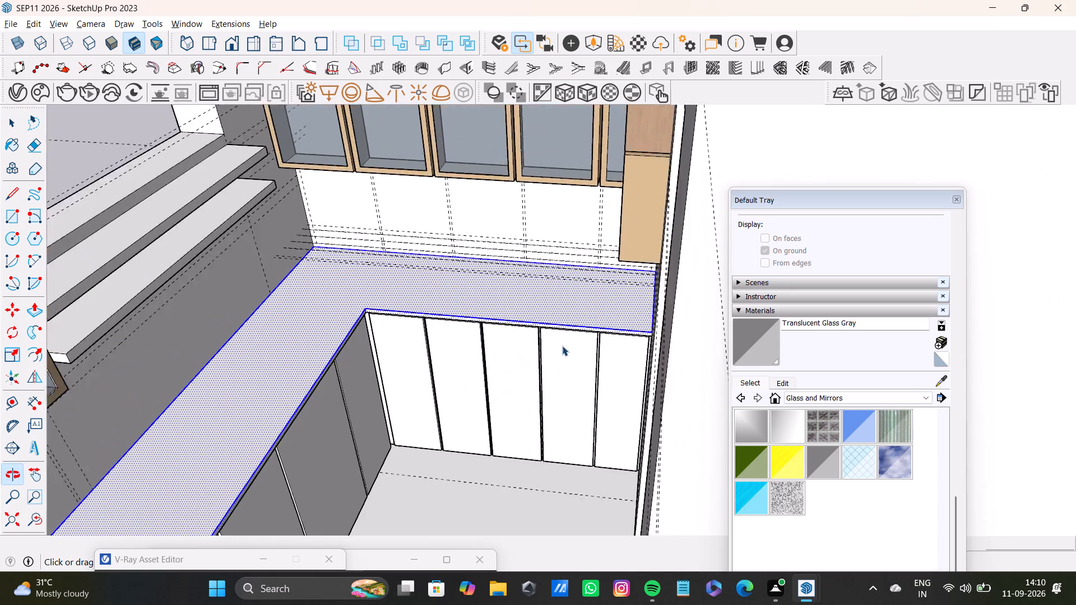
pyautogui.scroll(5, 562, 346)
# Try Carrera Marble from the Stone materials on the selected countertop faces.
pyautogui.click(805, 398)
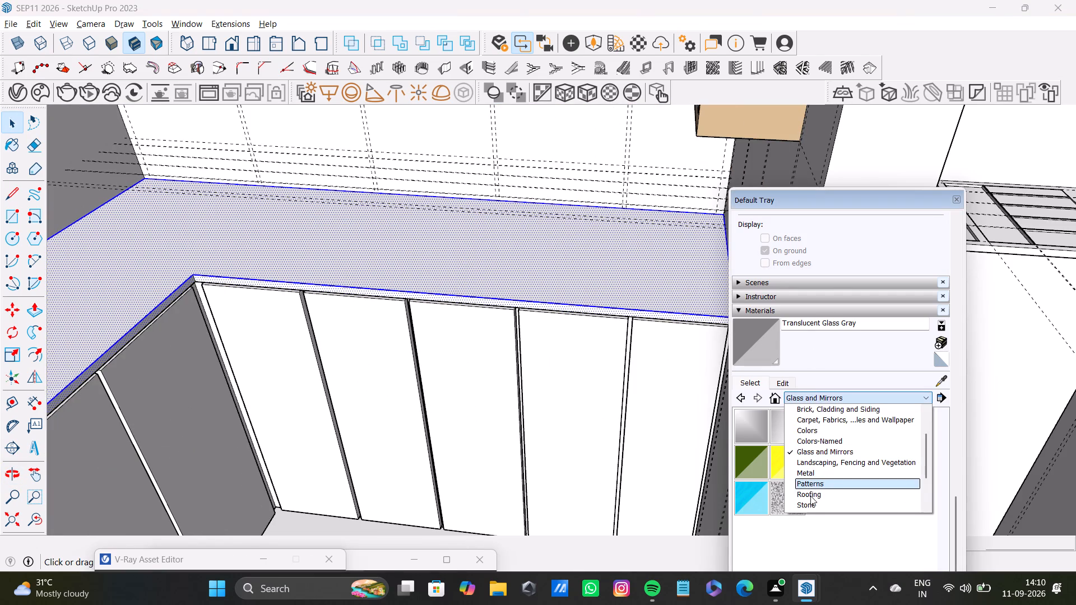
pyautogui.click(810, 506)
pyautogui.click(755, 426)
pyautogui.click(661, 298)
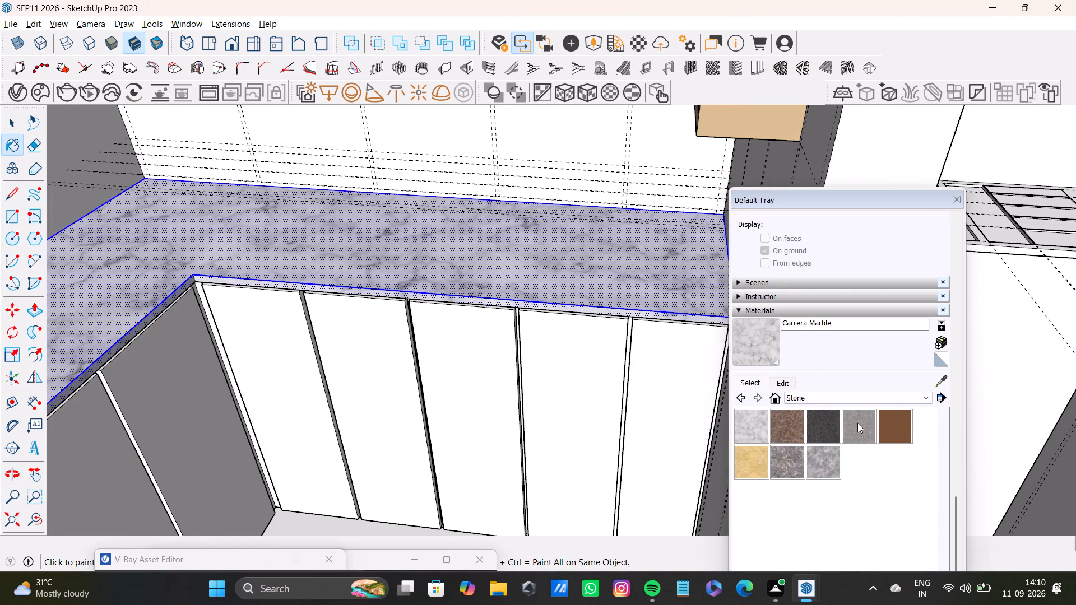
# Paint the selected countertop faces with Granite Light Gray.
pyautogui.click(857, 423)
pyautogui.click(642, 284)
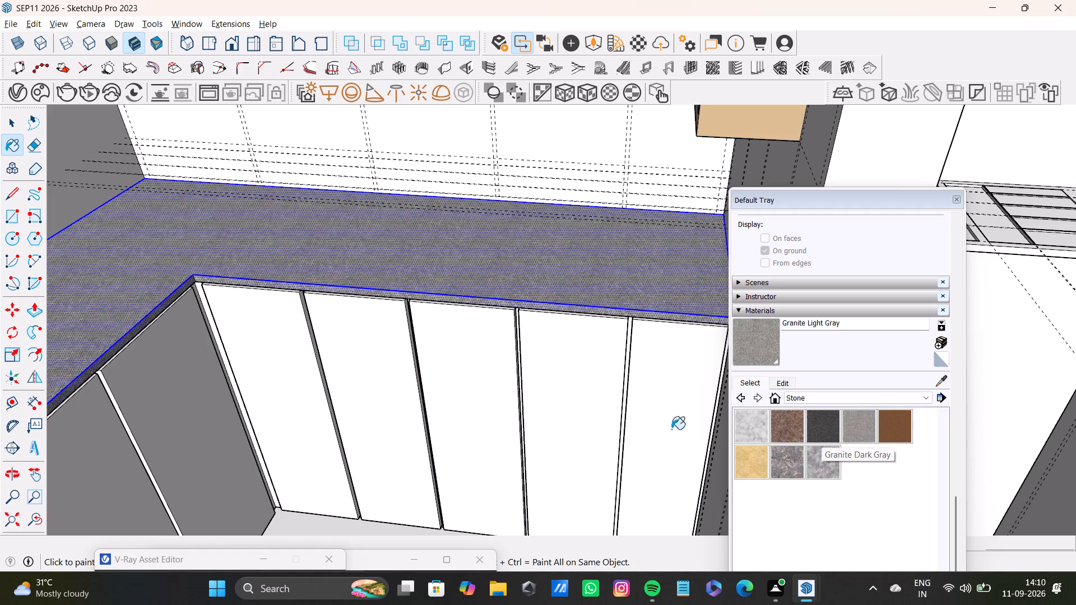
pyautogui.press('space')
# Select the front, top edge and side edge faces of the base cabinet door at the countertop's free end.
pyautogui.scroll(-5, 442, 430)
pyautogui.keyDown('shift'); pyautogui.moveTo(441, 429); pyautogui.dragTo(571, 310, button='middle'); pyautogui.keyUp('shift')
pyautogui.scroll(4, 497, 350)
pyautogui.scroll(-8, 491, 375)
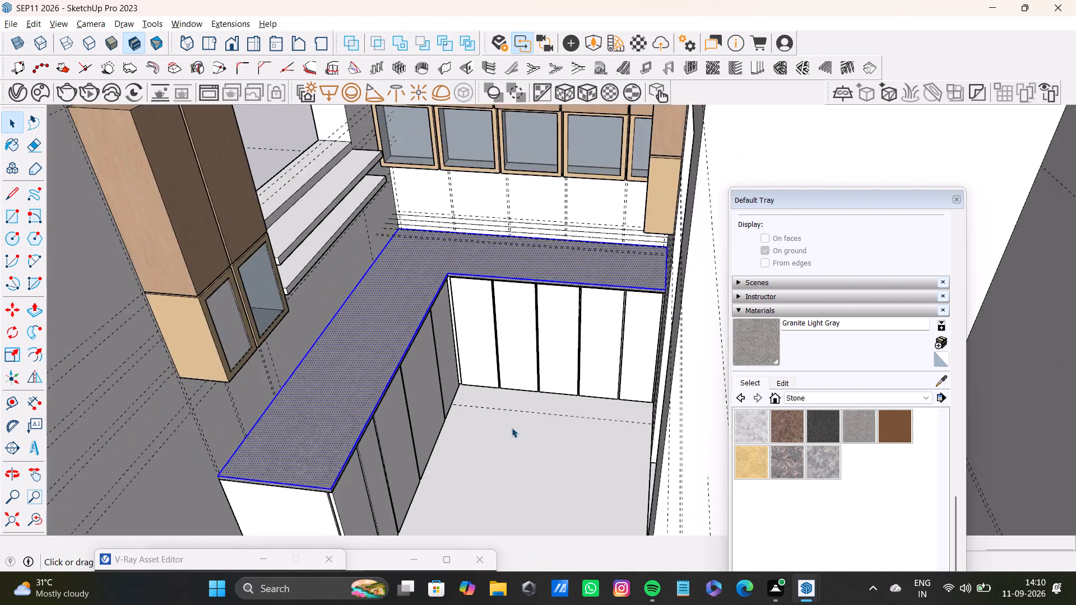
pyautogui.keyDown('shift'); pyautogui.moveTo(512, 429); pyautogui.dragTo(558, 294, button='middle'); pyautogui.keyUp('shift')
pyautogui.moveTo(586, 329); pyautogui.dragTo(497, 339, button='middle')
pyautogui.scroll(7, 428, 291)
pyautogui.press('space')
pyautogui.click(372, 308)
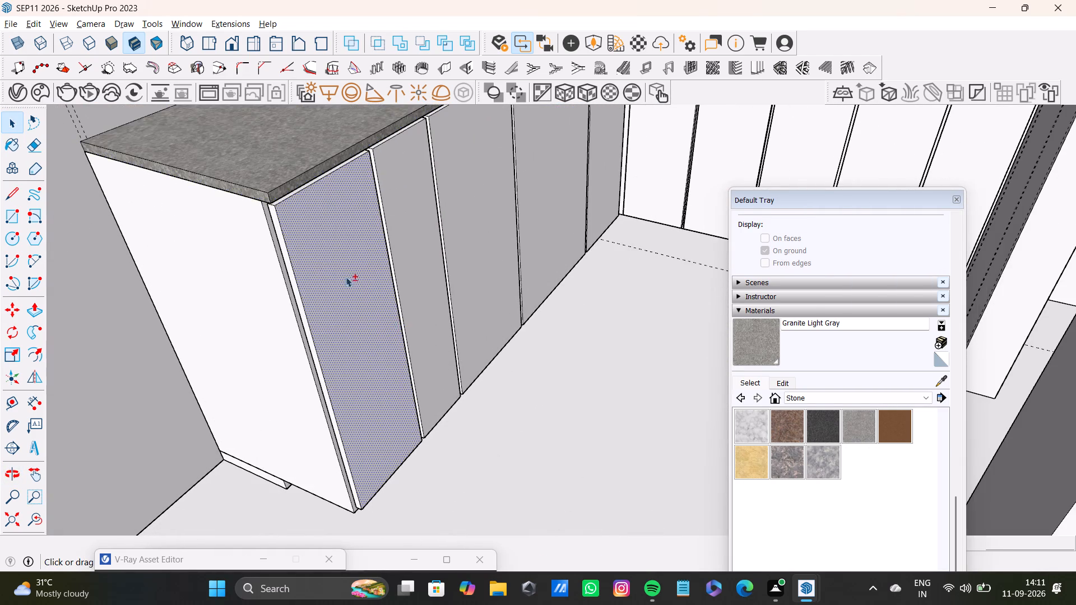
pyautogui.keyDown('shift'); pyautogui.scroll(6, 308, 258); pyautogui.keyUp('shift')
pyautogui.keyDown('shift'); pyautogui.click(253, 183); pyautogui.keyUp('shift')
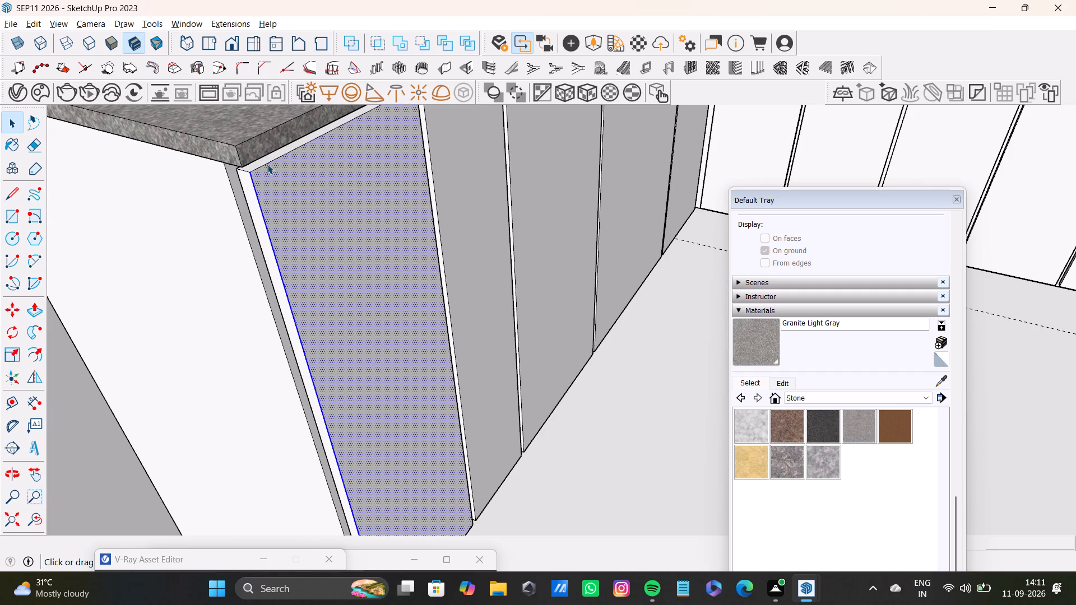
pyautogui.scroll(3, 241, 176)
pyautogui.scroll(-3, 247, 187)
pyautogui.moveTo(273, 217); pyautogui.dragTo(295, 279, button='middle')
pyautogui.keyDown('shift'); pyautogui.scroll(7, 294, 266); pyautogui.keyUp('shift')
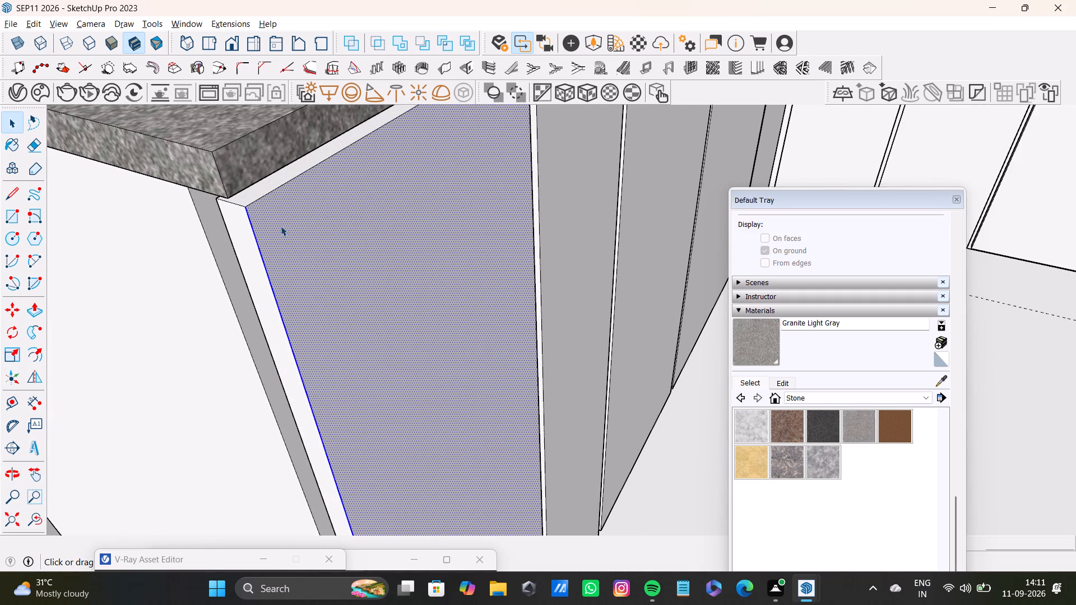
pyautogui.scroll(7, 244, 203)
pyautogui.keyDown('shift'); pyautogui.click(252, 196); pyautogui.keyUp('shift')
pyautogui.keyDown('shift'); pyautogui.click(231, 247); pyautogui.keyUp('shift')
# Add the second base cabinet door's side edge, top edge and front faces to the selection.
pyautogui.keyDown('shift'); pyautogui.scroll(-3, 268, 236); pyautogui.keyUp('shift')
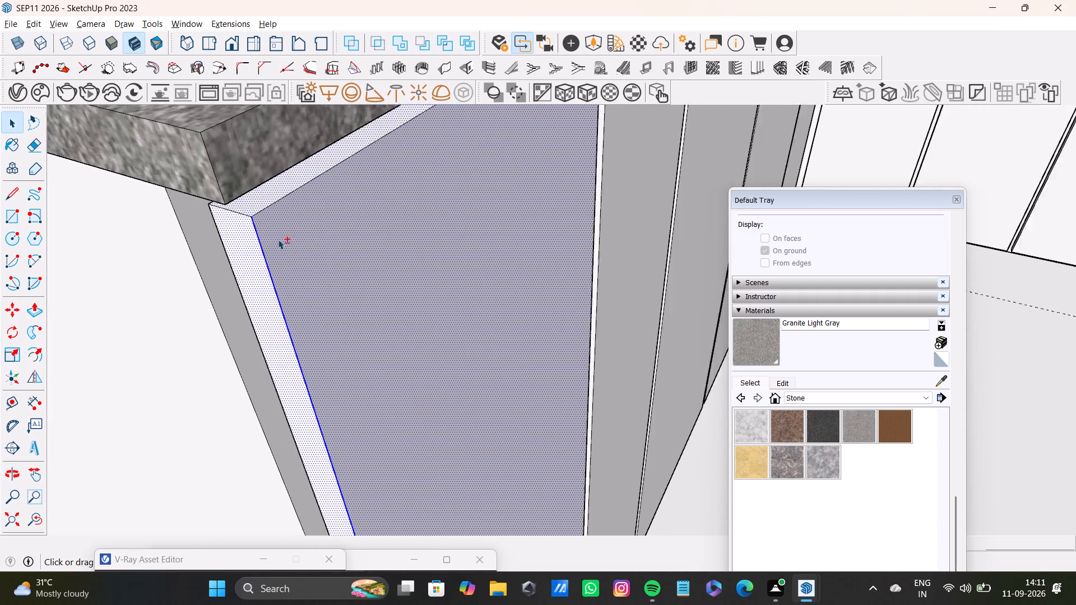
pyautogui.keyDown('shift'); pyautogui.scroll(-7, 278, 239); pyautogui.keyUp('shift')
pyautogui.keyDown('shift'); pyautogui.moveTo(539, 213); pyautogui.dragTo(470, 391, button='middle'); pyautogui.keyUp('shift')
pyautogui.keyDown('shift'); pyautogui.scroll(11, 451, 350); pyautogui.keyUp('shift')
pyautogui.keyDown('shift'); pyautogui.click(387, 245); pyautogui.keyUp('shift')
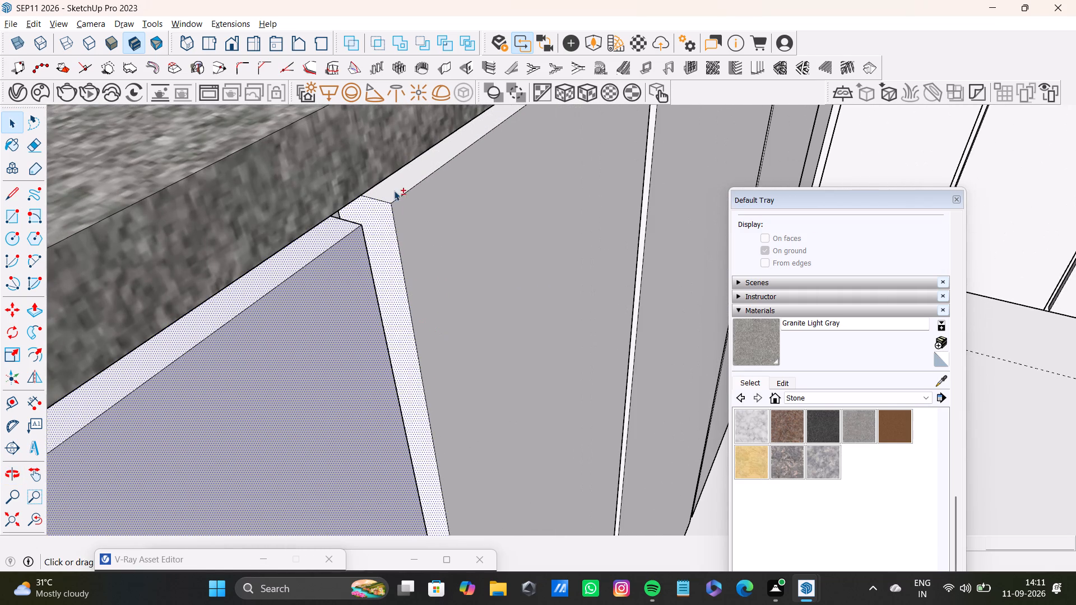
pyautogui.keyDown('shift'); pyautogui.click(397, 190); pyautogui.keyUp('shift')
pyautogui.keyDown('shift'); pyautogui.click(433, 216); pyautogui.keyUp('shift')
# Add the third base cabinet door's front, side edge and top edge faces to the selection.
pyautogui.keyDown('shift'); pyautogui.scroll(-7, 461, 256); pyautogui.keyUp('shift')
pyautogui.keyDown('shift'); pyautogui.scroll(1, 506, 259); pyautogui.keyUp('shift')
pyautogui.keyDown('shift'); pyautogui.moveTo(507, 269); pyautogui.dragTo(483, 460, button='middle'); pyautogui.keyUp('shift')
pyautogui.keyDown('shift'); pyautogui.scroll(-1, 494, 448); pyautogui.keyUp('shift')
pyautogui.keyDown('shift'); pyautogui.scroll(2, 604, 342); pyautogui.keyUp('shift')
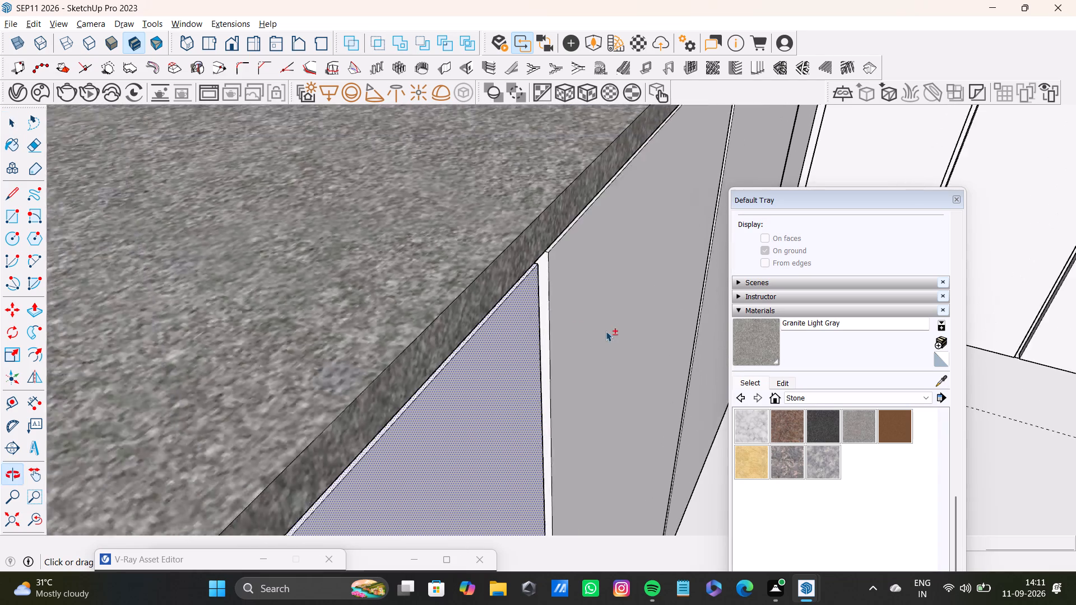
pyautogui.keyDown('shift'); pyautogui.scroll(5, 606, 331); pyautogui.keyUp('shift')
pyautogui.keyDown('shift'); pyautogui.click(532, 246); pyautogui.keyUp('shift')
pyautogui.keyDown('shift'); pyautogui.click(507, 235); pyautogui.keyUp('shift')
pyautogui.keyDown('shift'); pyautogui.moveTo(533, 207); pyautogui.dragTo(467, 318, button='middle'); pyautogui.keyUp('shift')
pyautogui.keyDown('shift'); pyautogui.scroll(3, 454, 296); pyautogui.keyUp('shift')
pyautogui.moveTo(449, 283); pyautogui.dragTo(407, 189, button='middle')
pyautogui.keyDown('shift'); pyautogui.scroll(3, 471, 297); pyautogui.keyUp('shift')
pyautogui.keyDown('shift'); pyautogui.click(465, 272); pyautogui.keyUp('shift')
pyautogui.keyDown('shift'); pyautogui.scroll(-9, 476, 289); pyautogui.keyUp('shift')
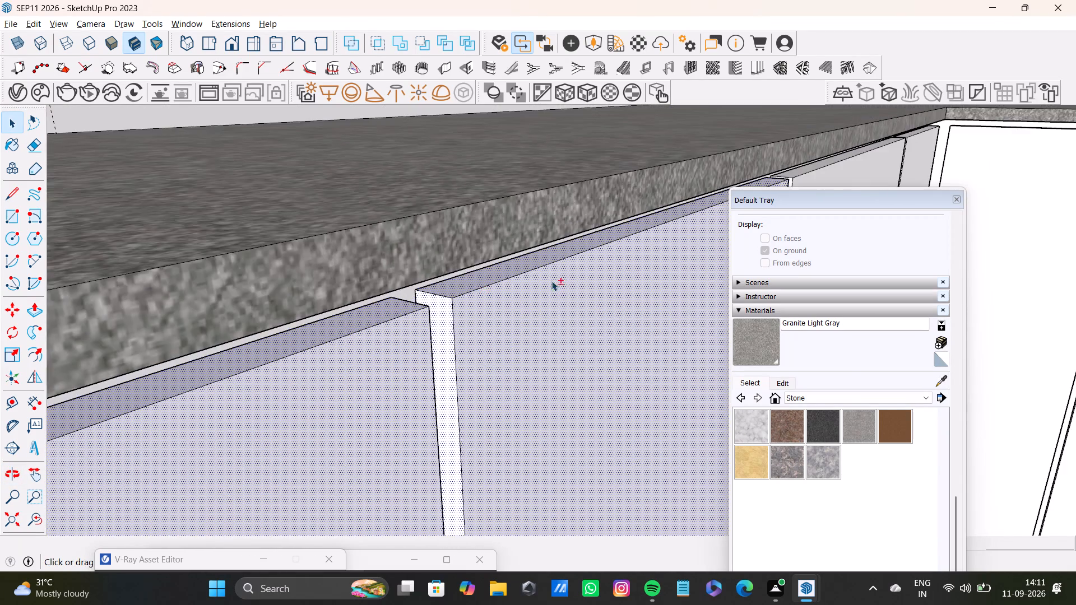
# Add the top edge, front and free-end-facing side edge faces of the fourth base cabinet door to the selection.
pyautogui.keyDown('shift'); pyautogui.moveTo(488, 295); pyautogui.dragTo(259, 382, button='middle'); pyautogui.keyUp('shift')
pyautogui.keyDown('shift'); pyautogui.scroll(3, 708, 318); pyautogui.keyUp('shift')
pyautogui.keyDown('shift'); pyautogui.moveTo(660, 299); pyautogui.dragTo(513, 402, button='middle'); pyautogui.keyUp('shift')
pyautogui.keyDown('shift'); pyautogui.scroll(6, 528, 344); pyautogui.keyUp('shift')
pyautogui.keyDown('shift'); pyautogui.click(539, 232); pyautogui.keyUp('shift')
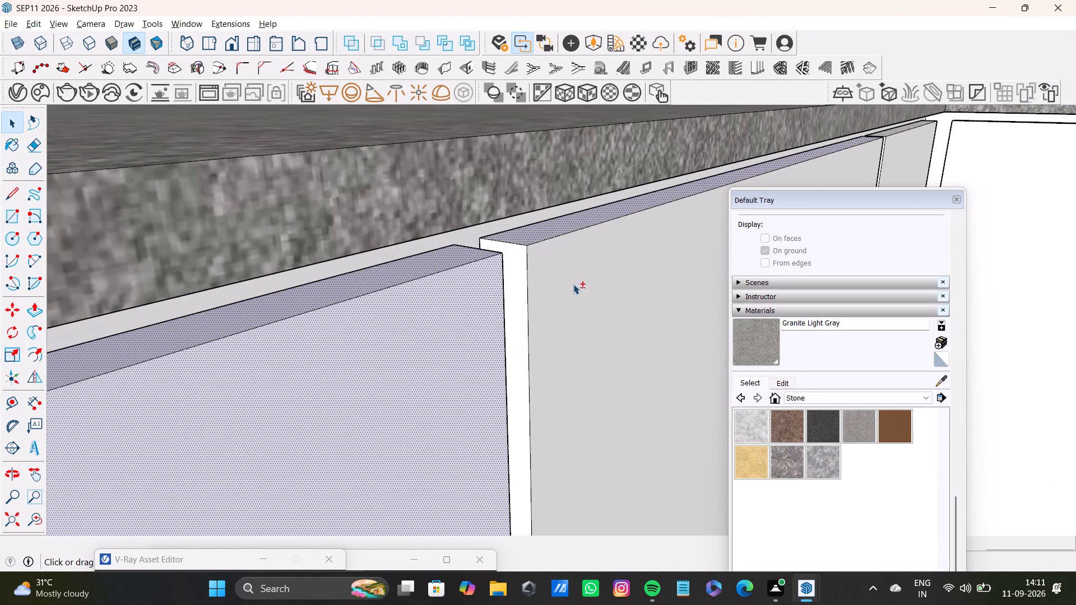
pyautogui.keyDown('shift'); pyautogui.click(573, 284); pyautogui.keyUp('shift')
pyautogui.keyDown('shift'); pyautogui.click(516, 278); pyautogui.keyUp('shift')
# Add the top edge, front and free-end-facing side edge faces of the fifth door, beside the corner, to the selection.
pyautogui.keyDown('shift'); pyautogui.scroll(-4, 527, 282); pyautogui.keyUp('shift')
pyautogui.keyDown('shift'); pyautogui.moveTo(530, 285); pyautogui.dragTo(240, 409, button='middle'); pyautogui.keyUp('shift')
pyautogui.keyDown('shift'); pyautogui.scroll(3, 579, 288); pyautogui.keyUp('shift')
pyautogui.keyDown('shift'); pyautogui.moveTo(593, 282); pyautogui.dragTo(305, 452, button='middle'); pyautogui.keyUp('shift')
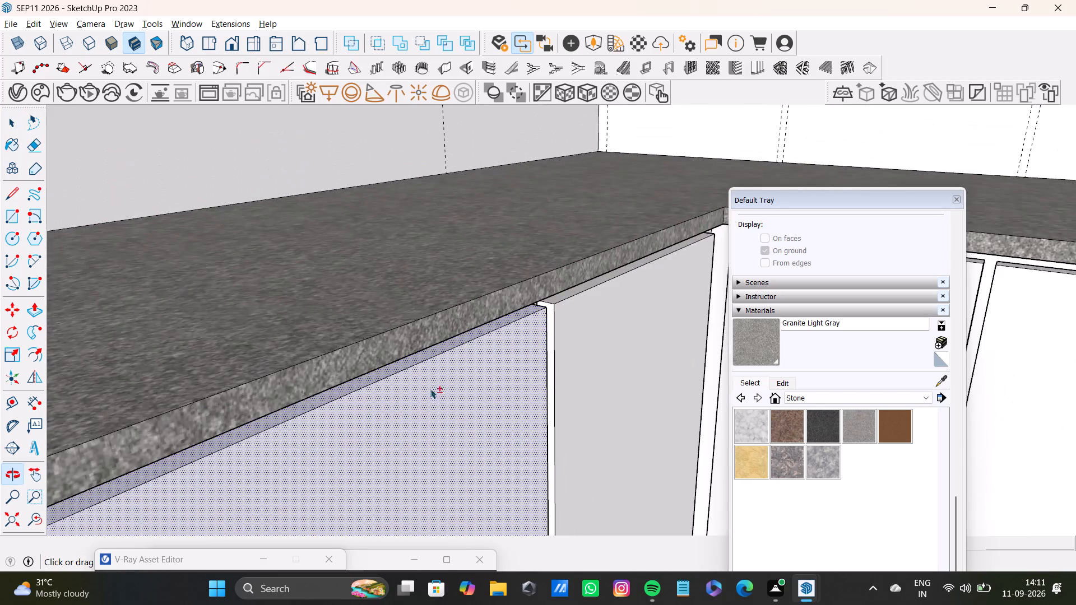
pyautogui.keyDown('shift'); pyautogui.scroll(11, 451, 374); pyautogui.keyUp('shift')
pyautogui.keyDown('shift'); pyautogui.click(586, 266); pyautogui.keyUp('shift')
pyautogui.keyDown('shift'); pyautogui.click(611, 314); pyautogui.keyUp('shift')
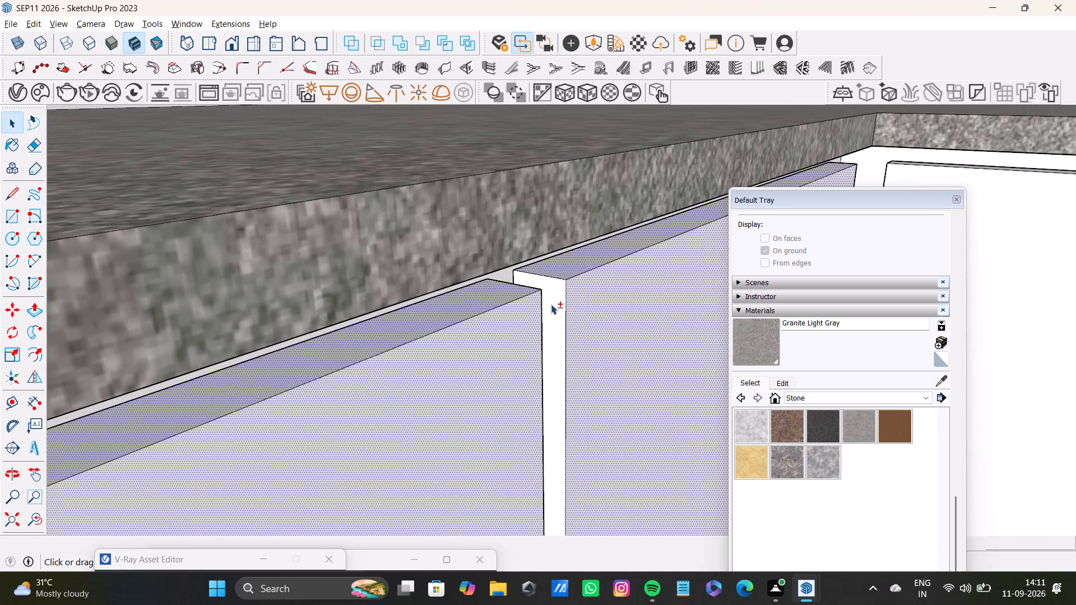
pyautogui.keyDown('shift'); pyautogui.click(553, 304); pyautogui.keyUp('shift')
# Move the Default Tray clear of the adjoining cabinet run and resize it narrower and taller, with the Materials section in view.
pyautogui.keyDown('shift'); pyautogui.moveTo(577, 294); pyautogui.dragTo(259, 477, button='middle'); pyautogui.keyUp('shift')
pyautogui.keyDown('shift'); pyautogui.scroll(-4, 794, 355); pyautogui.keyUp('shift')
pyautogui.keyDown('shift'); pyautogui.scroll(-2, 652, 331); pyautogui.keyUp('shift')
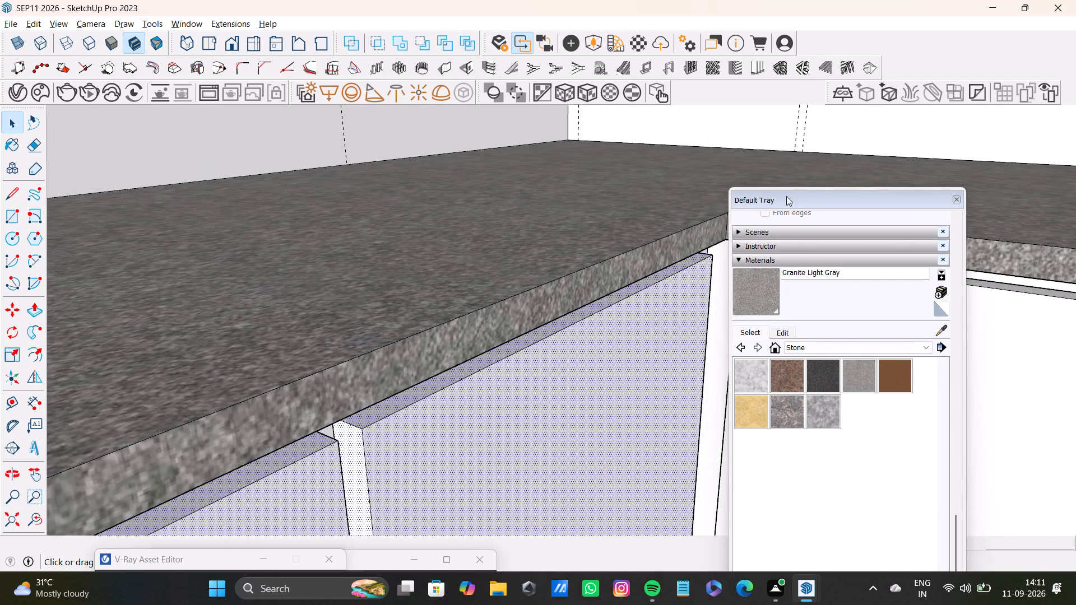
pyautogui.keyDown('shift'); pyautogui.moveTo(792, 201); pyautogui.dragTo(20, 74); pyautogui.keyUp('shift')
pyautogui.keyDown('shift'); pyautogui.scroll(-4, 505, 277); pyautogui.keyUp('shift')
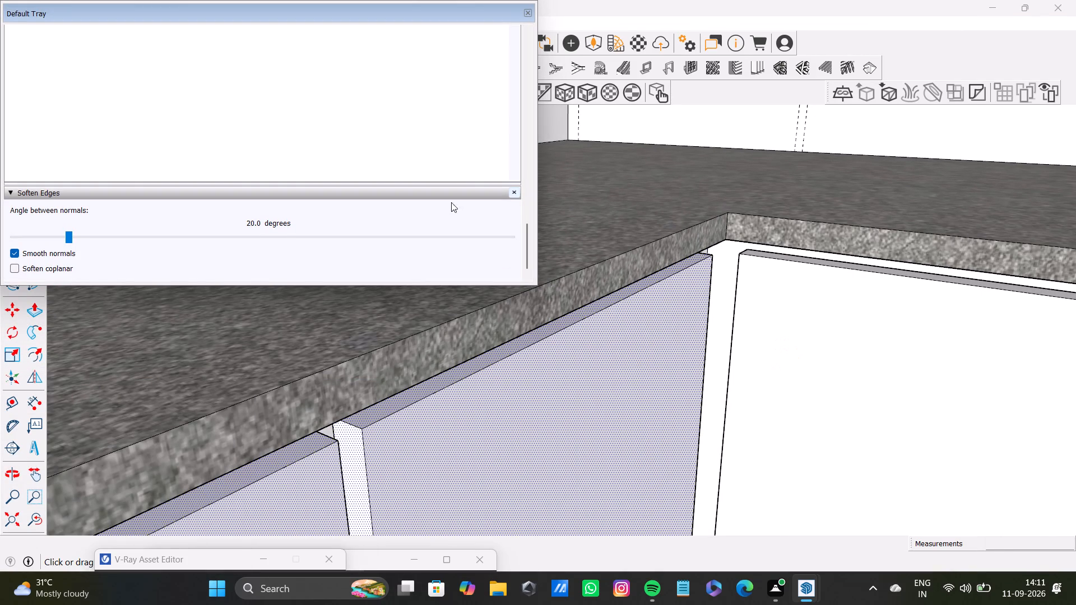
pyautogui.keyDown('shift'); pyautogui.moveTo(537, 264); pyautogui.dragTo(123, 267); pyautogui.keyUp('shift')
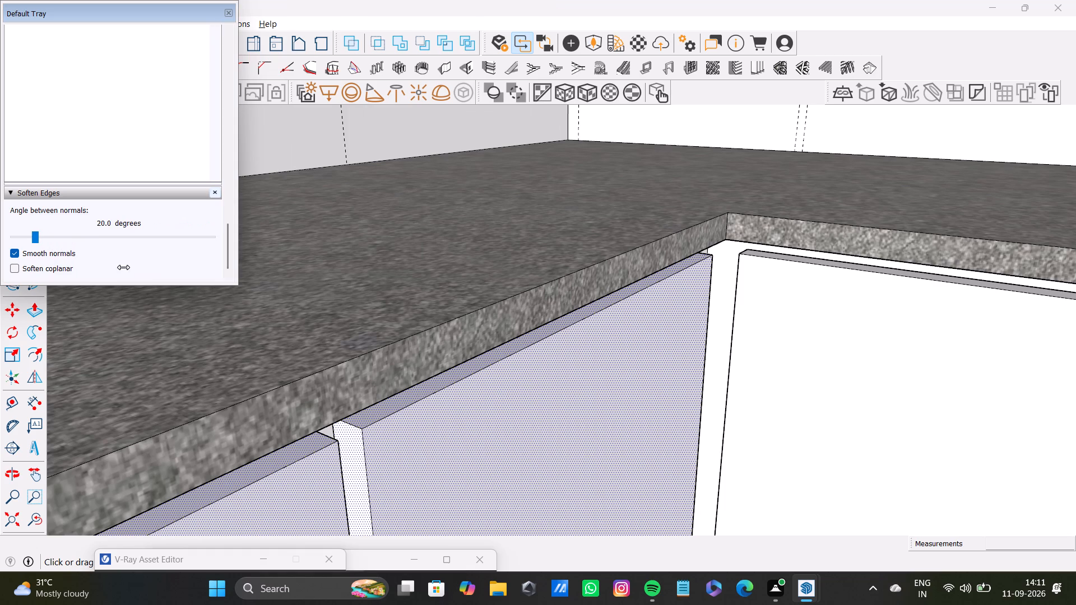
pyautogui.keyDown('shift'); pyautogui.moveTo(123, 267); pyautogui.dragTo(122, 266); pyautogui.keyUp('shift')
pyautogui.keyDown('shift'); pyautogui.moveTo(131, 283); pyautogui.dragTo(120, 356); pyautogui.keyUp('shift')
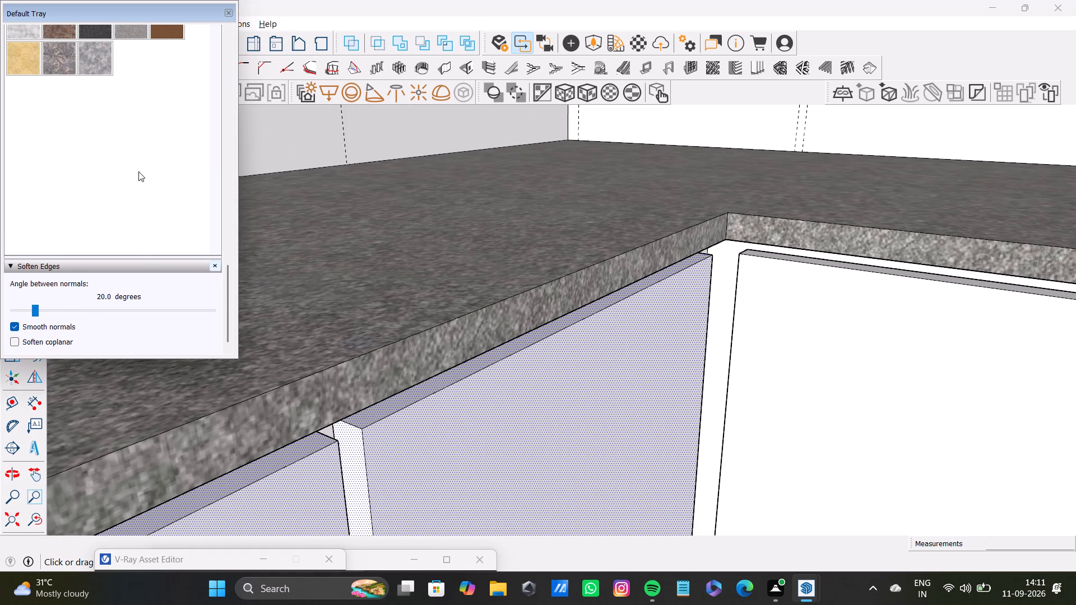
pyautogui.keyDown('shift'); pyautogui.scroll(3, 193, 165); pyautogui.keyUp('shift')
pyautogui.keyDown('shift'); pyautogui.scroll(-2, 168, 212); pyautogui.keyUp('shift')
pyautogui.keyDown('shift'); pyautogui.moveTo(215, 67); pyautogui.dragTo(216, 135); pyautogui.keyUp('shift')
pyautogui.keyDown('shift'); pyautogui.moveTo(219, 214); pyautogui.dragTo(219, 239); pyautogui.keyUp('shift')
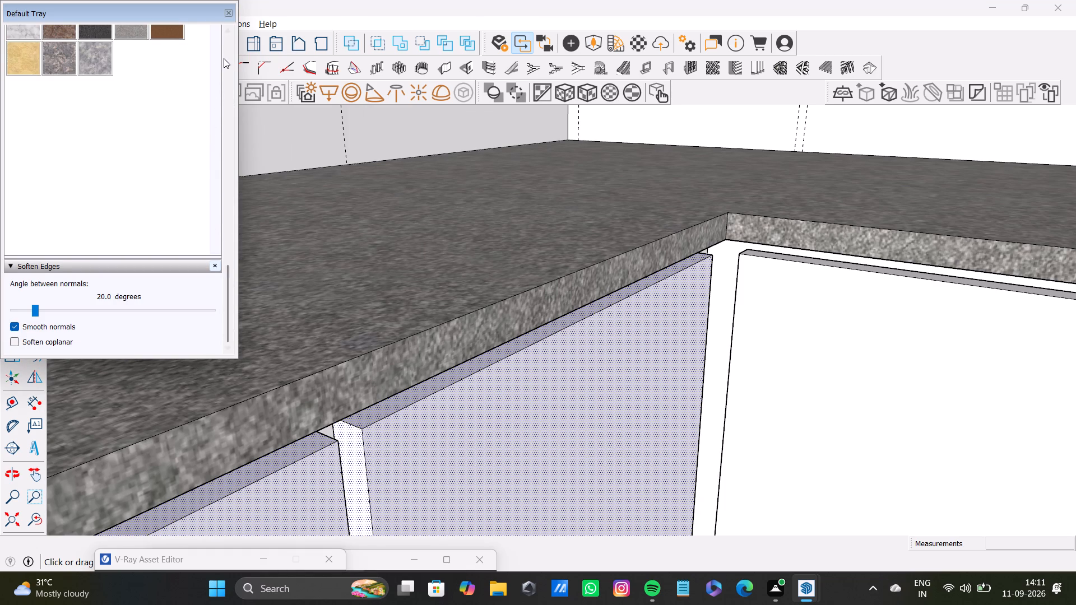
pyautogui.keyDown('shift'); pyautogui.moveTo(219, 35); pyautogui.dragTo(216, 109); pyautogui.keyUp('shift')
pyautogui.keyDown('shift'); pyautogui.scroll(2, 197, 110); pyautogui.keyUp('shift')
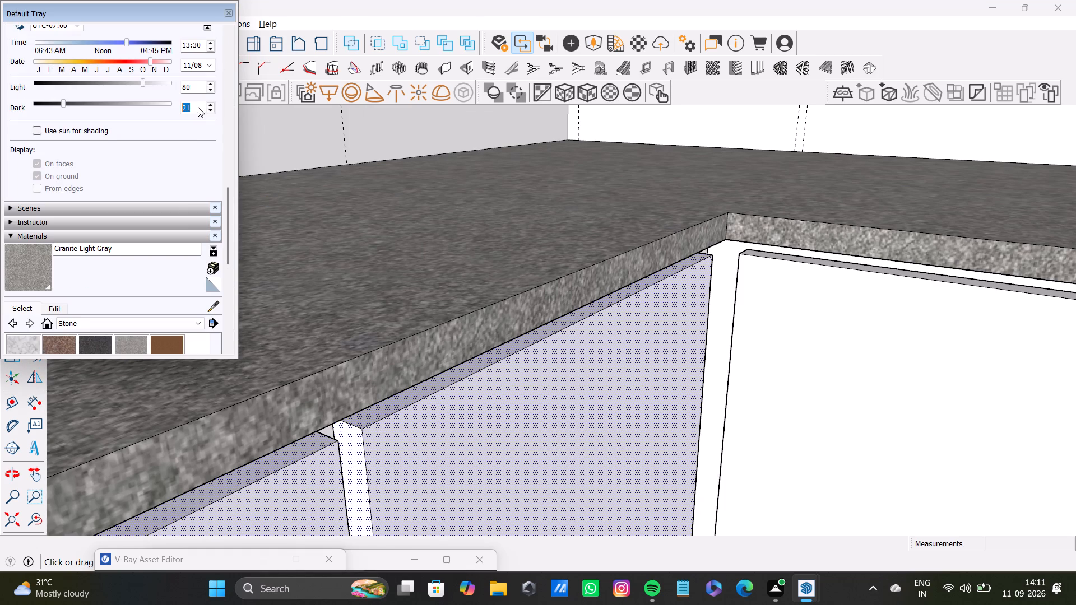
pyautogui.keyDown('shift'); pyautogui.scroll(-8, 520, 280); pyautogui.keyUp('shift')
# On the adjoining run, add the front, top edge and far side edge faces of the door beside the corner to the selection.
pyautogui.keyDown('shift'); pyautogui.moveTo(648, 267); pyautogui.dragTo(542, 310, button='middle'); pyautogui.keyUp('shift')
pyautogui.keyDown('shift'); pyautogui.scroll(6, 533, 337); pyautogui.keyUp('shift')
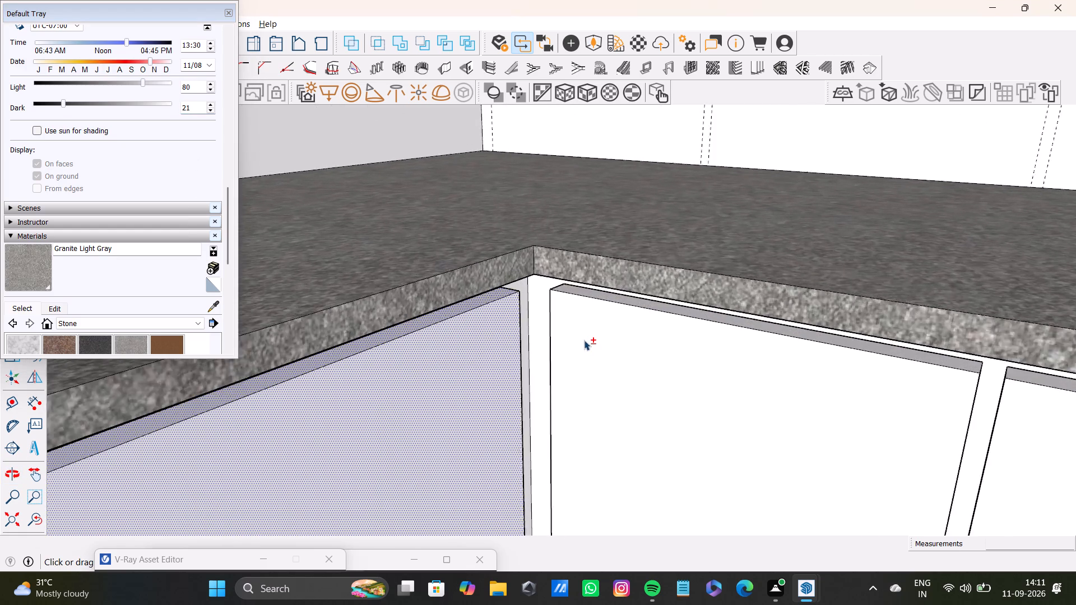
pyautogui.keyDown('shift'); pyautogui.scroll(6, 584, 340); pyautogui.keyUp('shift')
pyautogui.keyDown('shift'); pyautogui.click(579, 302); pyautogui.keyUp('shift')
pyautogui.keyDown('shift'); pyautogui.click(596, 250); pyautogui.keyUp('shift')
pyautogui.keyDown('shift'); pyautogui.scroll(-14, 603, 265); pyautogui.keyUp('shift')
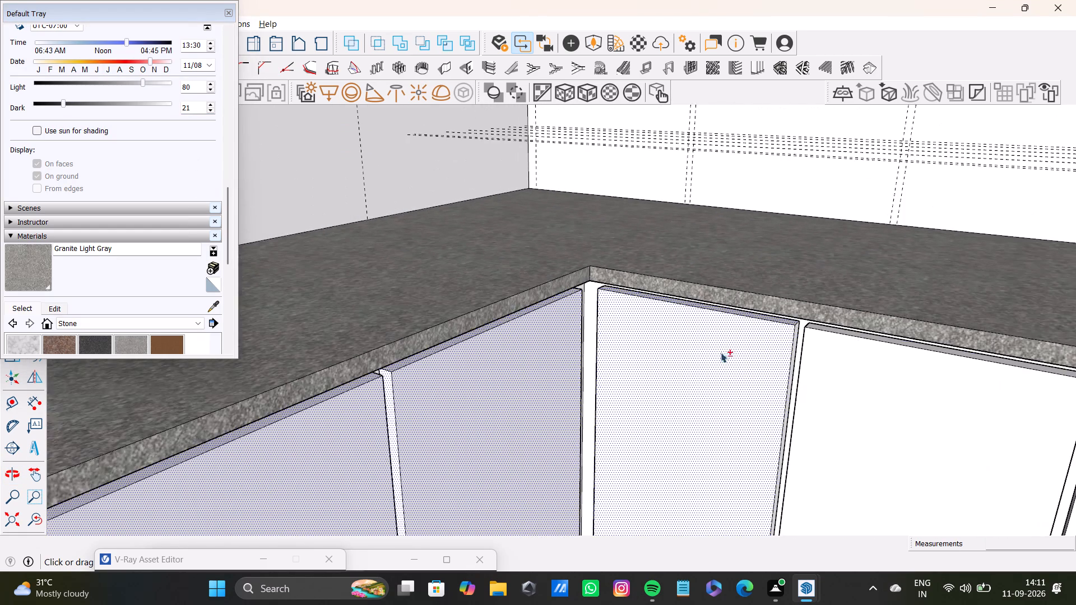
pyautogui.keyDown('shift'); pyautogui.moveTo(736, 352); pyautogui.dragTo(617, 348, button='middle'); pyautogui.keyUp('shift')
pyautogui.keyDown('shift'); pyautogui.scroll(12, 660, 340); pyautogui.keyUp('shift')
pyautogui.keyDown('shift'); pyautogui.click(682, 328); pyautogui.keyUp('shift')
# Add the top edge, front and far side edge faces of the adjoining run's second door to the selection.
pyautogui.keyDown('shift'); pyautogui.click(752, 279); pyautogui.keyUp('shift')
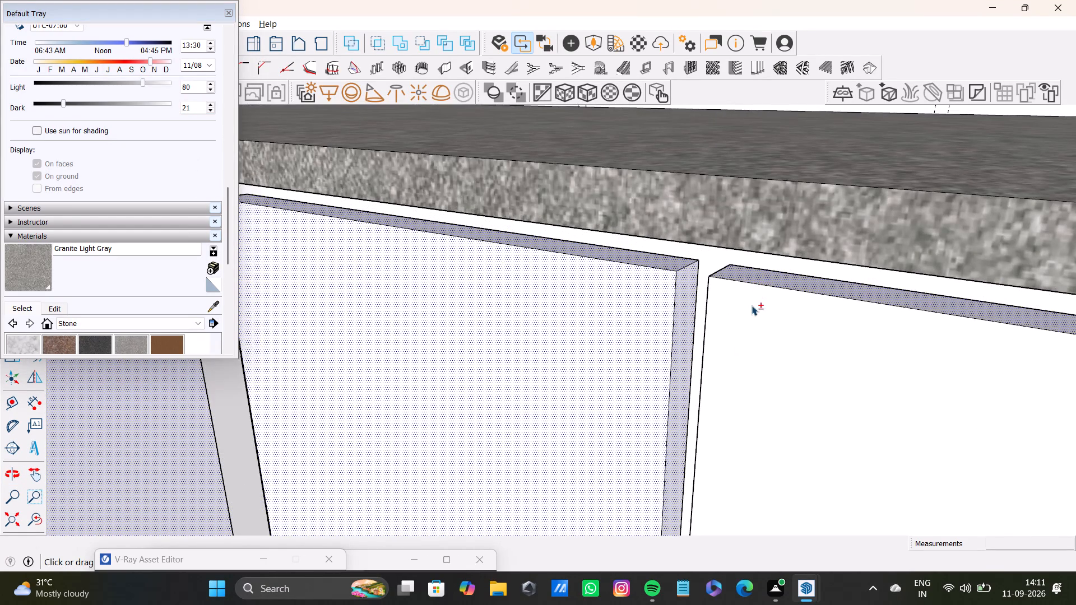
pyautogui.keyDown('shift'); pyautogui.click(752, 305); pyautogui.keyUp('shift')
pyautogui.keyDown('shift'); pyautogui.scroll(-10, 761, 316); pyautogui.keyUp('shift')
pyautogui.keyDown('shift'); pyautogui.moveTo(763, 320); pyautogui.dragTo(391, 173, button='middle'); pyautogui.keyUp('shift')
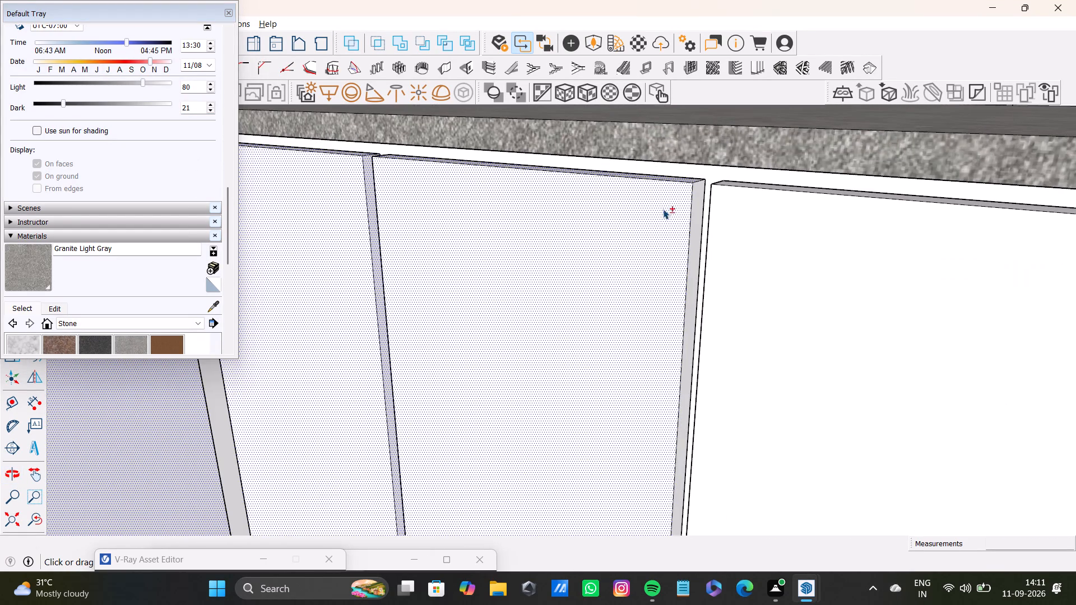
pyautogui.keyDown('shift'); pyautogui.scroll(6, 665, 207); pyautogui.keyUp('shift')
pyautogui.keyDown('shift'); pyautogui.click(708, 202); pyautogui.keyUp('shift')
# Add the top edge, front and far side edge faces of the adjoining run's third door to the selection.
pyautogui.keyDown('shift'); pyautogui.click(780, 165); pyautogui.keyUp('shift')
pyautogui.keyDown('shift'); pyautogui.click(785, 200); pyautogui.keyUp('shift')
pyautogui.keyDown('shift'); pyautogui.moveTo(804, 197); pyautogui.dragTo(513, 246, button='middle'); pyautogui.keyUp('shift')
pyautogui.keyDown('shift'); pyautogui.scroll(6, 553, 229); pyautogui.keyUp('shift')
pyautogui.keyDown('shift'); pyautogui.click(559, 214); pyautogui.keyUp('shift')
pyautogui.keyDown('shift'); pyautogui.scroll(-12, 562, 233); pyautogui.keyUp('shift')
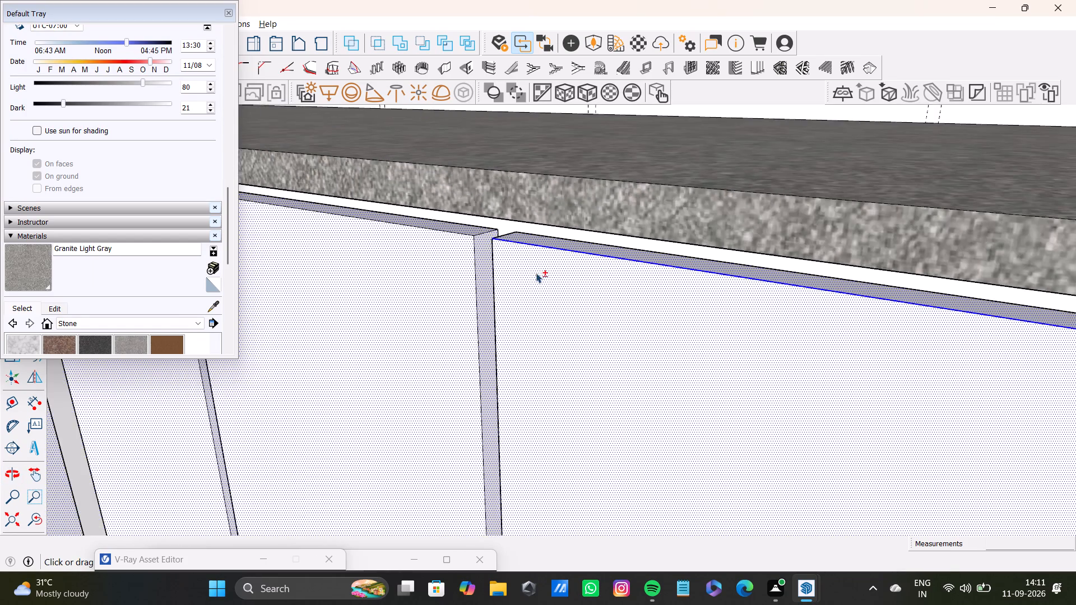
pyautogui.keyDown('shift'); pyautogui.scroll(-4, 536, 273); pyautogui.keyUp('shift')
pyautogui.keyDown('shift'); pyautogui.moveTo(593, 339); pyautogui.dragTo(397, 310, button='middle'); pyautogui.keyUp('shift')
pyautogui.keyDown('shift'); pyautogui.scroll(7, 698, 313); pyautogui.keyUp('shift')
pyautogui.keyDown('shift'); pyautogui.click(695, 301); pyautogui.keyUp('shift')
# Add the top edge, front and far side edge faces of the adjoining run's fourth door to the selection.
pyautogui.keyDown('shift'); pyautogui.click(801, 289); pyautogui.keyUp('shift')
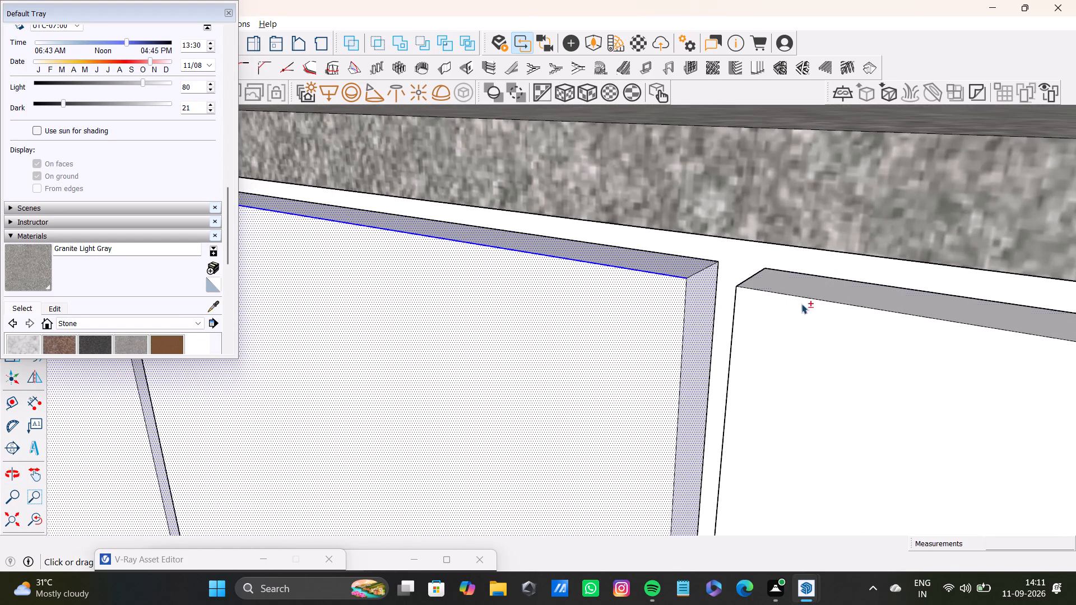
pyautogui.keyDown('shift'); pyautogui.click(801, 327); pyautogui.keyUp('shift')
pyautogui.keyDown('shift'); pyautogui.scroll(-4, 797, 327); pyautogui.keyUp('shift')
pyautogui.keyDown('shift'); pyautogui.moveTo(795, 356); pyautogui.dragTo(301, 199, button='middle'); pyautogui.keyUp('shift')
pyautogui.keyDown('shift'); pyautogui.scroll(-15, 524, 227); pyautogui.keyUp('shift')
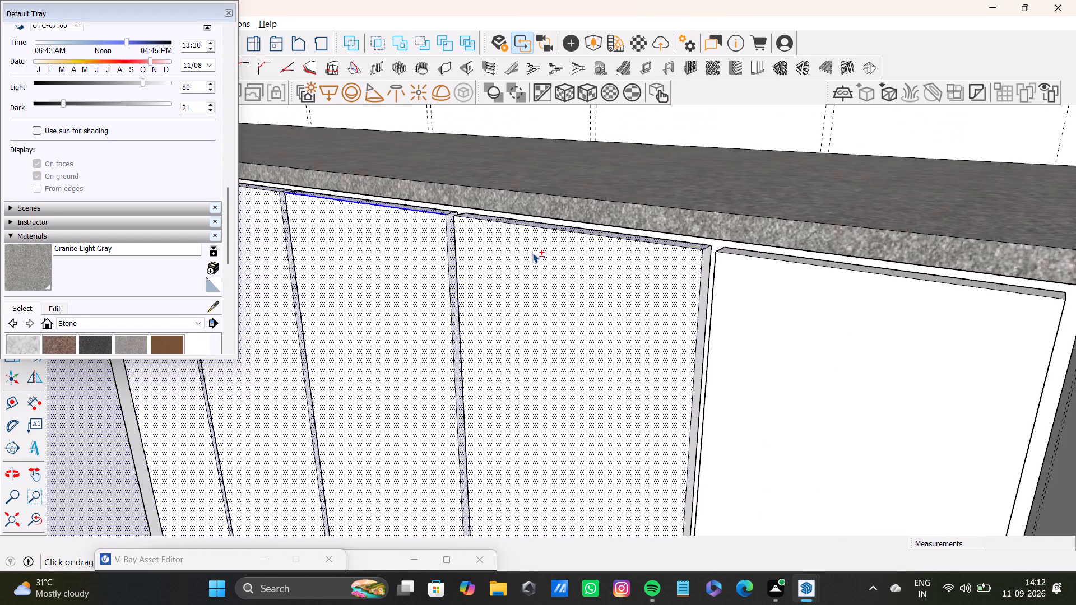
pyautogui.keyDown('shift'); pyautogui.scroll(-3, 532, 253); pyautogui.keyUp('shift')
pyautogui.keyDown('shift'); pyautogui.scroll(14, 671, 268); pyautogui.keyUp('shift')
pyautogui.keyDown('shift'); pyautogui.moveTo(791, 262); pyautogui.dragTo(690, 269, button='middle'); pyautogui.keyUp('shift')
pyautogui.keyDown('shift'); pyautogui.scroll(4, 735, 233); pyautogui.keyUp('shift')
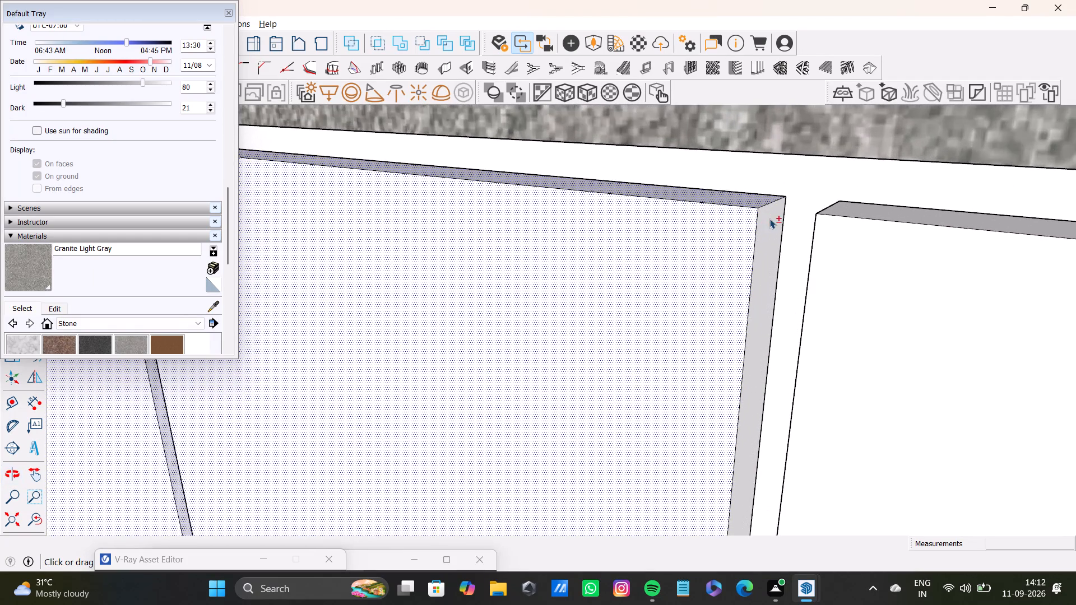
pyautogui.keyDown('shift'); pyautogui.click(769, 218); pyautogui.keyUp('shift')
# Add the top edge and front faces of the adjoining run's fifth door to the selection.
pyautogui.keyDown('shift'); pyautogui.scroll(-4, 770, 219); pyautogui.keyUp('shift')
pyautogui.keyDown('shift'); pyautogui.moveTo(734, 220); pyautogui.dragTo(620, 226, button='middle'); pyautogui.keyUp('shift')
pyautogui.keyDown('shift'); pyautogui.click(746, 222); pyautogui.keyUp('shift')
pyautogui.keyDown('shift'); pyautogui.click(746, 252); pyautogui.keyUp('shift')
# Back at the first run, add the corner-facing side edge of the door at the countertop's free end to the selection.
pyautogui.keyDown('shift'); pyautogui.scroll(-3, 746, 252); pyautogui.keyUp('shift')
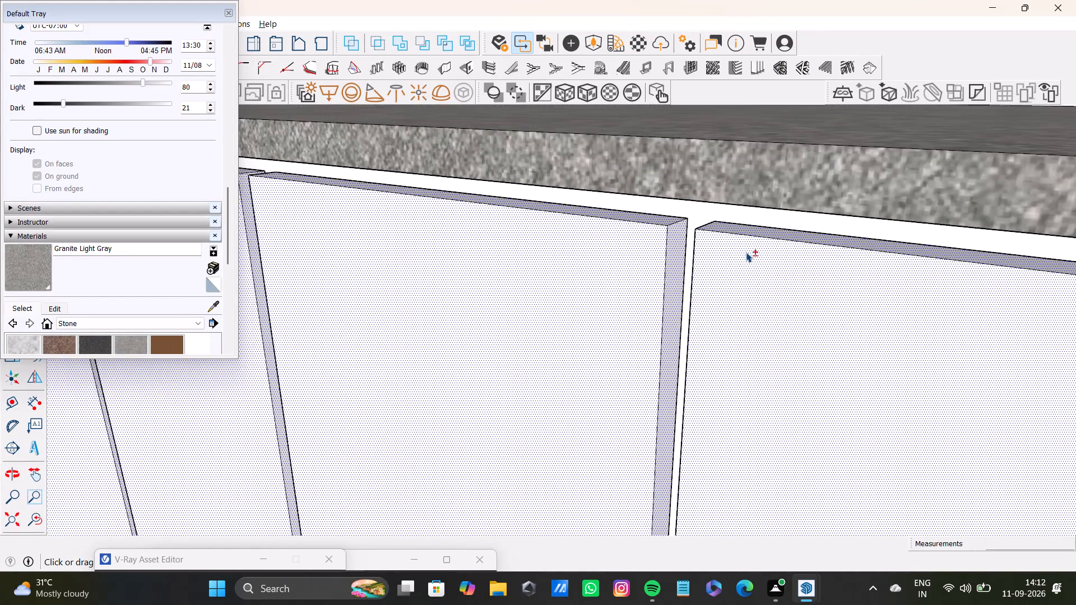
pyautogui.keyDown('shift'); pyautogui.moveTo(698, 240); pyautogui.dragTo(383, 205, button='middle'); pyautogui.keyUp('shift')
pyautogui.keyDown('shift'); pyautogui.moveTo(370, 225); pyautogui.dragTo(196, 195, button='middle'); pyautogui.keyUp('shift')
pyautogui.keyDown('shift'); pyautogui.scroll(-3, 334, 213); pyautogui.keyUp('shift')
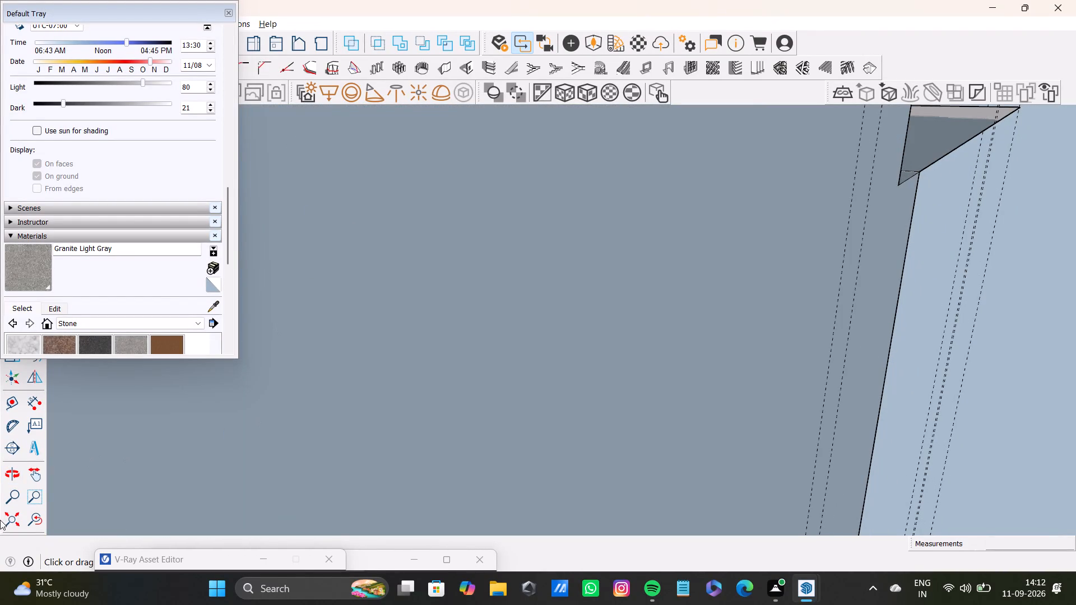
pyautogui.keyDown('shift'); pyautogui.click(29, 518); pyautogui.keyUp('shift')
pyautogui.keyDown('shift'); pyautogui.click(14, 515); pyautogui.keyUp('shift')
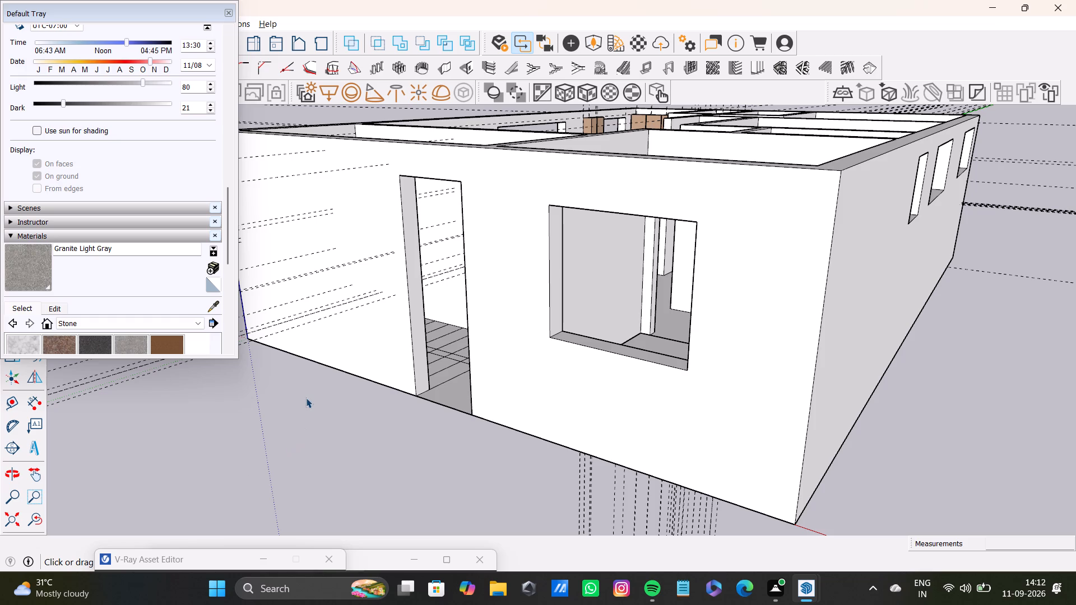
pyautogui.keyDown('shift'); pyautogui.moveTo(322, 327); pyautogui.dragTo(379, 516, button='middle'); pyautogui.keyUp('shift')
pyautogui.scroll(5, 447, 378)
pyautogui.moveTo(654, 334); pyautogui.dragTo(569, 592, button='middle')
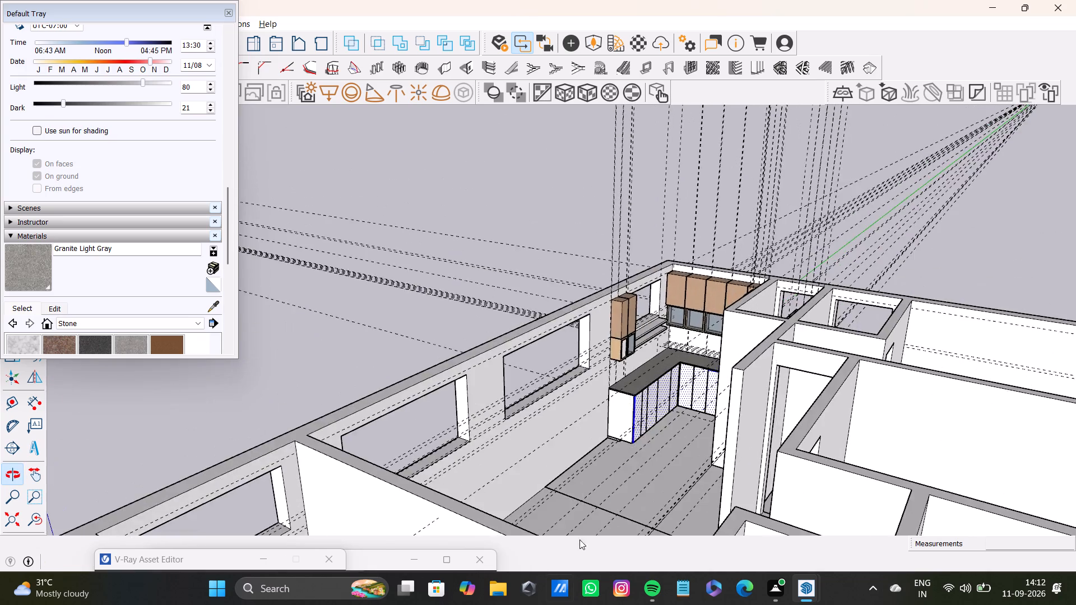
pyautogui.scroll(19, 619, 463)
pyautogui.keyDown('shift'); pyautogui.moveTo(705, 400); pyautogui.dragTo(373, 422, button='middle'); pyautogui.keyUp('shift')
pyautogui.keyDown('shift'); pyautogui.scroll(17, 374, 408); pyautogui.keyUp('shift')
pyautogui.keyDown('shift'); pyautogui.scroll(-7, 470, 395); pyautogui.keyUp('shift')
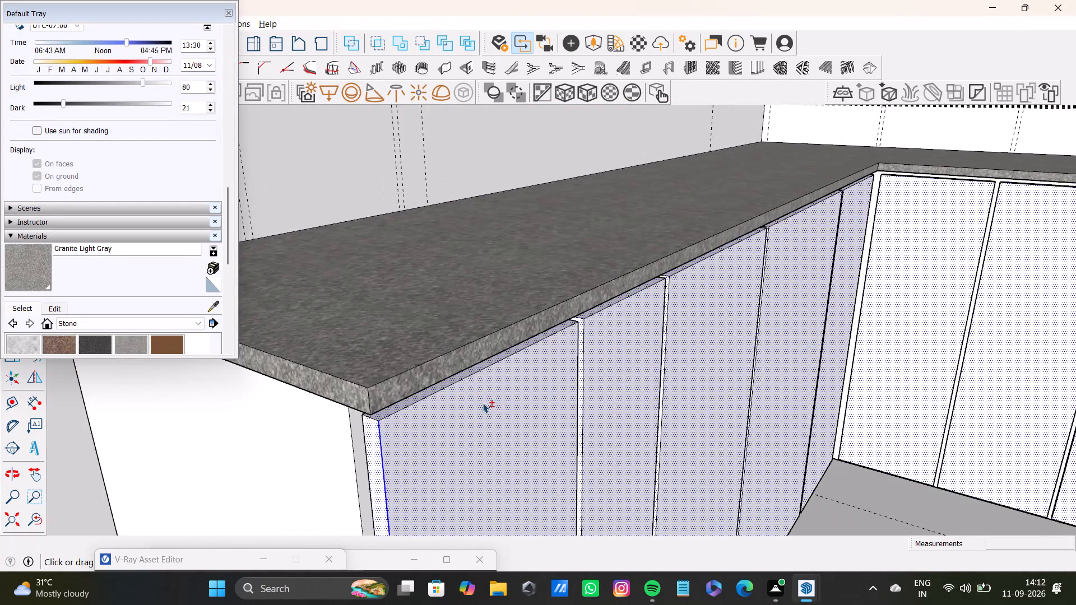
pyautogui.keyDown('shift'); pyautogui.scroll(-6, 483, 403); pyautogui.keyUp('shift')
pyautogui.moveTo(559, 419); pyautogui.dragTo(281, 427, button='middle')
pyautogui.scroll(2, 317, 364)
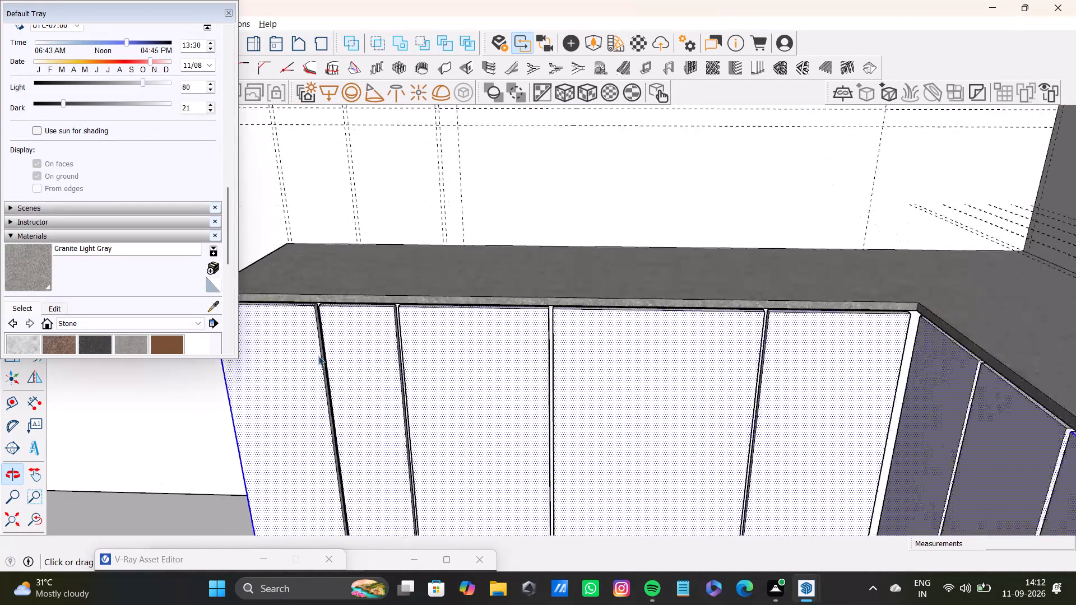
pyautogui.scroll(18, 318, 356)
pyautogui.keyDown('shift'); pyautogui.click(323, 304); pyautogui.keyUp('shift')
# Add the corner-facing side edges of the first run's second and third doors to the selection.
pyautogui.keyDown('shift'); pyautogui.scroll(-8, 332, 311); pyautogui.keyUp('shift')
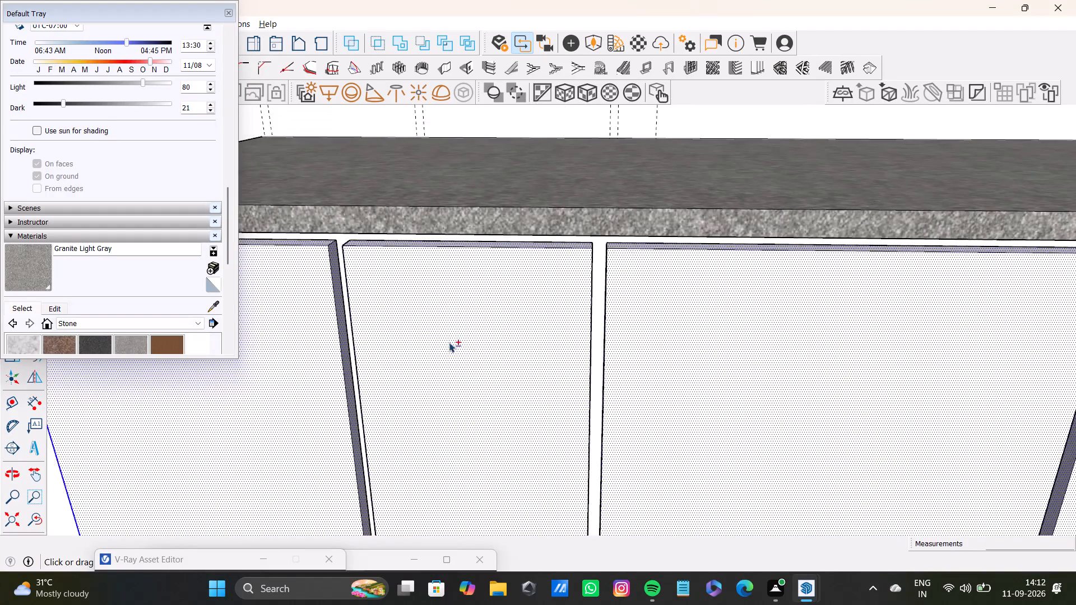
pyautogui.keyDown('shift'); pyautogui.moveTo(466, 341); pyautogui.dragTo(365, 356, button='middle'); pyautogui.keyUp('shift')
pyautogui.keyDown('shift'); pyautogui.scroll(14, 450, 324); pyautogui.keyUp('shift')
pyautogui.keyDown('shift'); pyautogui.moveTo(524, 291); pyautogui.dragTo(495, 311, button='middle'); pyautogui.keyUp('shift')
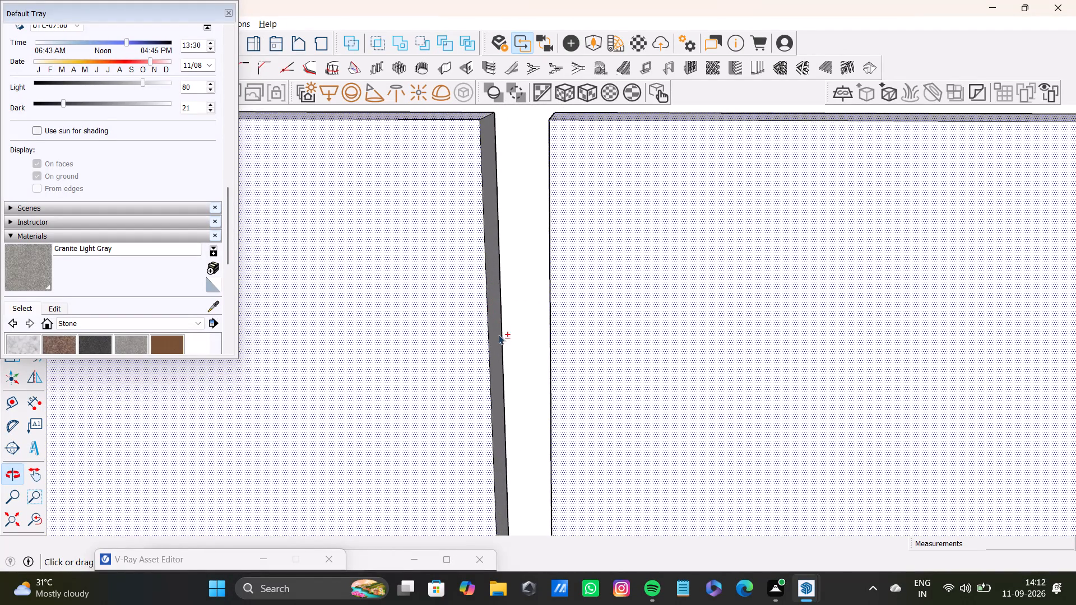
pyautogui.keyDown('shift'); pyautogui.moveTo(489, 342); pyautogui.dragTo(409, 341, button='middle'); pyautogui.keyUp('shift')
pyautogui.keyDown('shift'); pyautogui.click(502, 316); pyautogui.keyUp('shift')
pyautogui.keyDown('shift'); pyautogui.scroll(-12, 503, 323); pyautogui.keyUp('shift')
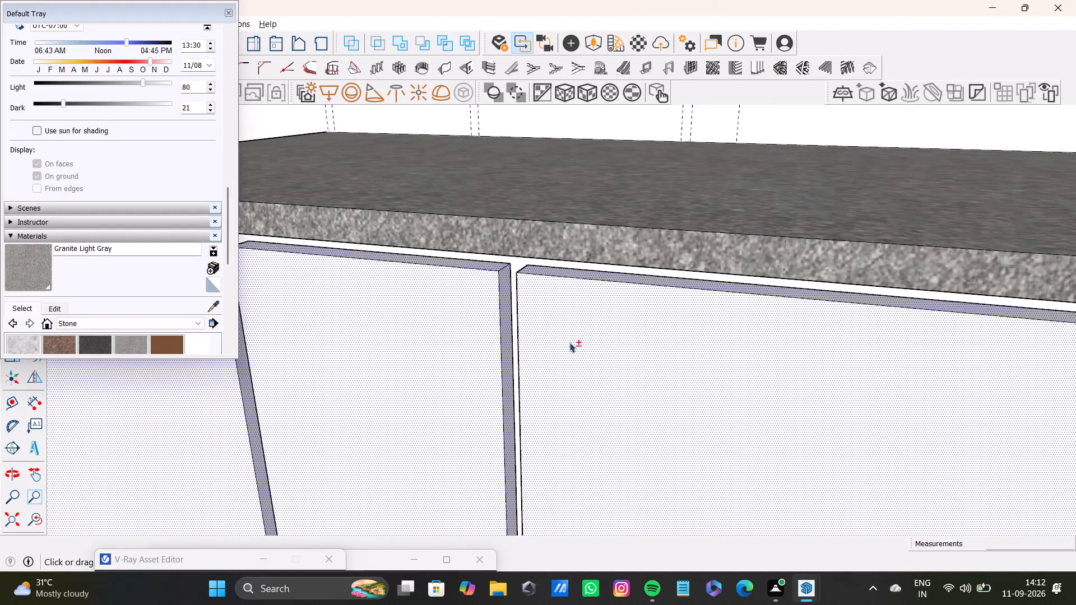
pyautogui.keyDown('shift'); pyautogui.moveTo(582, 342); pyautogui.dragTo(197, 339, button='middle'); pyautogui.keyUp('shift')
pyautogui.keyDown('shift'); pyautogui.scroll(2, 744, 404); pyautogui.keyUp('shift')
pyautogui.keyDown('shift'); pyautogui.moveTo(834, 413); pyautogui.dragTo(457, 406, button='middle'); pyautogui.keyUp('shift')
pyautogui.moveTo(527, 400); pyautogui.dragTo(350, 401, button='middle')
pyautogui.keyDown('shift'); pyautogui.scroll(3, 419, 362); pyautogui.keyUp('shift')
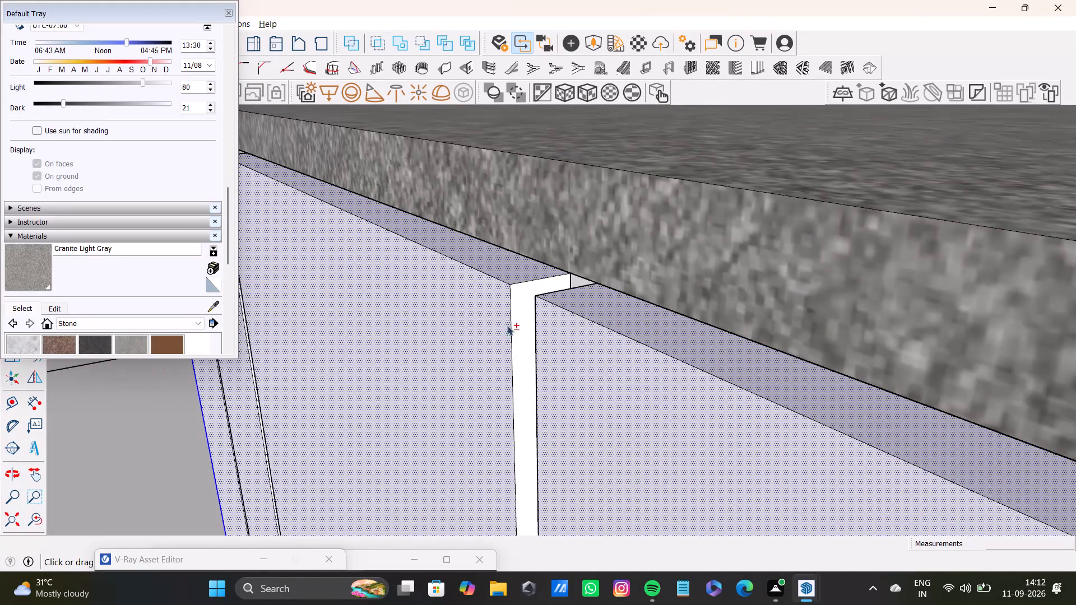
pyautogui.keyDown('shift'); pyautogui.click(517, 320); pyautogui.keyUp('shift')
# Add the corner-facing side edge of the first run's fourth door to the selection.
pyautogui.keyDown('shift'); pyautogui.scroll(-7, 505, 357); pyautogui.keyUp('shift')
pyautogui.keyDown('shift'); pyautogui.moveTo(490, 361); pyautogui.dragTo(412, 219, button='middle'); pyautogui.keyUp('shift')
pyautogui.keyDown('shift'); pyautogui.scroll(-9, 414, 248); pyautogui.keyUp('shift')
pyautogui.keyDown('shift'); pyautogui.scroll(1, 479, 359); pyautogui.keyUp('shift')
pyautogui.keyDown('shift'); pyautogui.moveTo(479, 359); pyautogui.dragTo(479, 350, button='middle'); pyautogui.keyUp('shift')
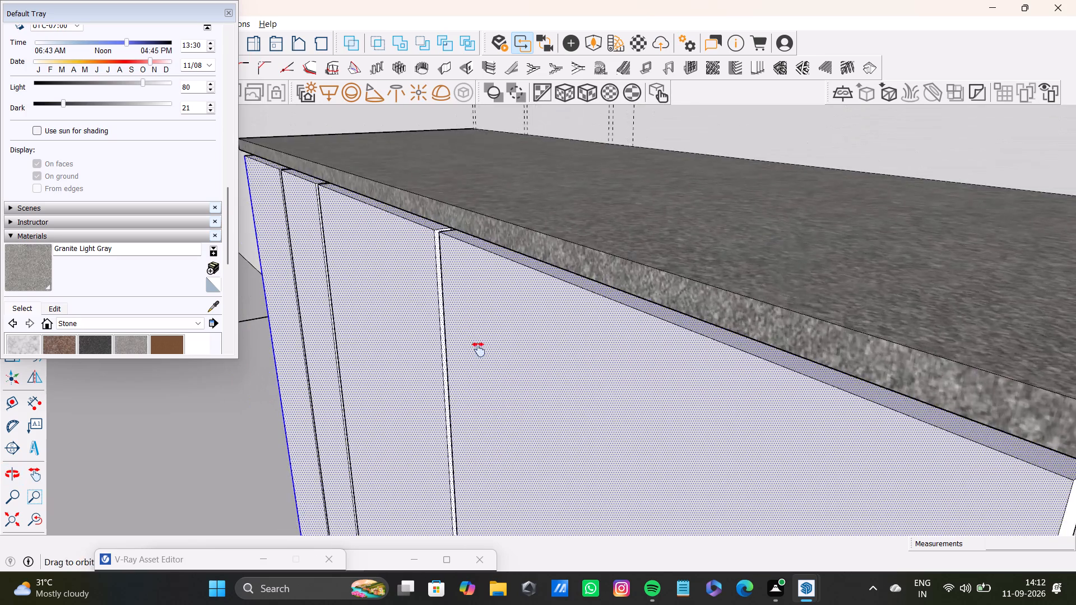
pyautogui.keyDown('shift'); pyautogui.moveTo(479, 350); pyautogui.dragTo(451, 206, button='middle'); pyautogui.keyUp('shift')
pyautogui.keyDown('shift'); pyautogui.moveTo(731, 292); pyautogui.dragTo(607, 319, button='middle'); pyautogui.keyUp('shift')
pyautogui.keyDown('shift'); pyautogui.click(795, 334); pyautogui.keyUp('shift')
# Add the side edge of the first run's last door, facing the inner corner, to the selection.
pyautogui.keyDown('shift'); pyautogui.scroll(-4, 776, 342); pyautogui.keyUp('shift')
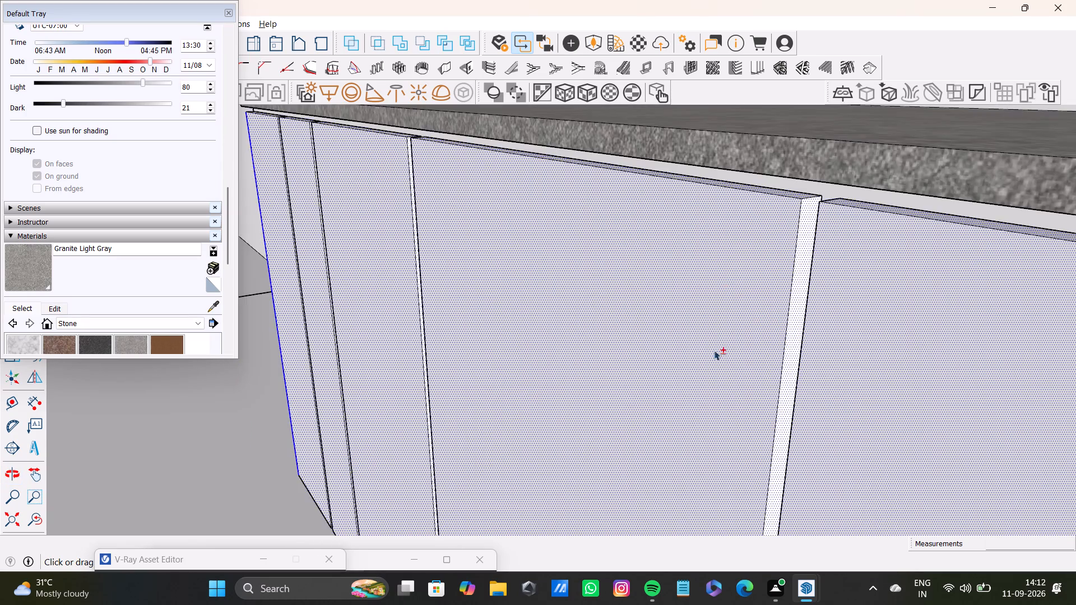
pyautogui.keyDown('shift'); pyautogui.moveTo(707, 352); pyautogui.dragTo(356, 348, button='middle'); pyautogui.keyUp('shift')
pyautogui.scroll(-6, 326, 346)
pyautogui.moveTo(323, 389); pyautogui.dragTo(672, 435, button='middle')
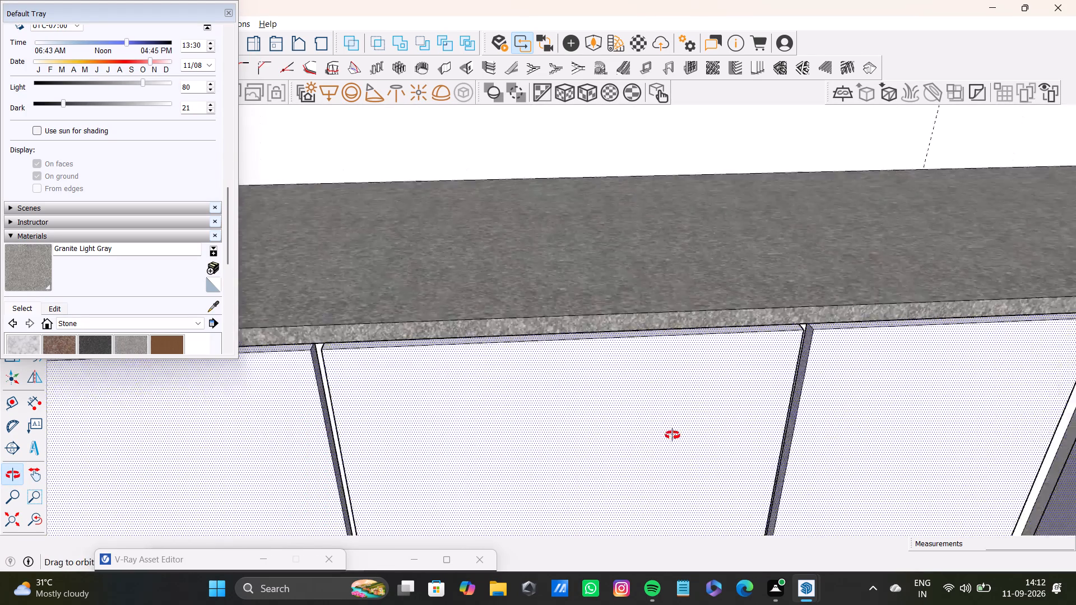
pyautogui.moveTo(672, 435); pyautogui.dragTo(697, 426, button='middle')
pyautogui.keyDown('shift'); pyautogui.moveTo(779, 363); pyautogui.dragTo(405, 372, button='middle'); pyautogui.keyUp('shift')
pyautogui.scroll(4, 657, 339)
pyautogui.moveTo(666, 282); pyautogui.dragTo(571, 398, button='middle')
pyautogui.scroll(3, 750, 333)
pyautogui.keyDown('shift'); pyautogui.moveTo(748, 300); pyautogui.dragTo(417, 355, button='middle'); pyautogui.keyUp('shift')
pyautogui.keyDown('shift'); pyautogui.scroll(15, 484, 308); pyautogui.keyUp('shift')
pyautogui.keyDown('shift'); pyautogui.click(491, 241); pyautogui.keyUp('shift')
# Add the corner-facing side edge of the adjoining run's first door to the selection.
pyautogui.keyDown('shift'); pyautogui.scroll(-2, 491, 241); pyautogui.keyUp('shift')
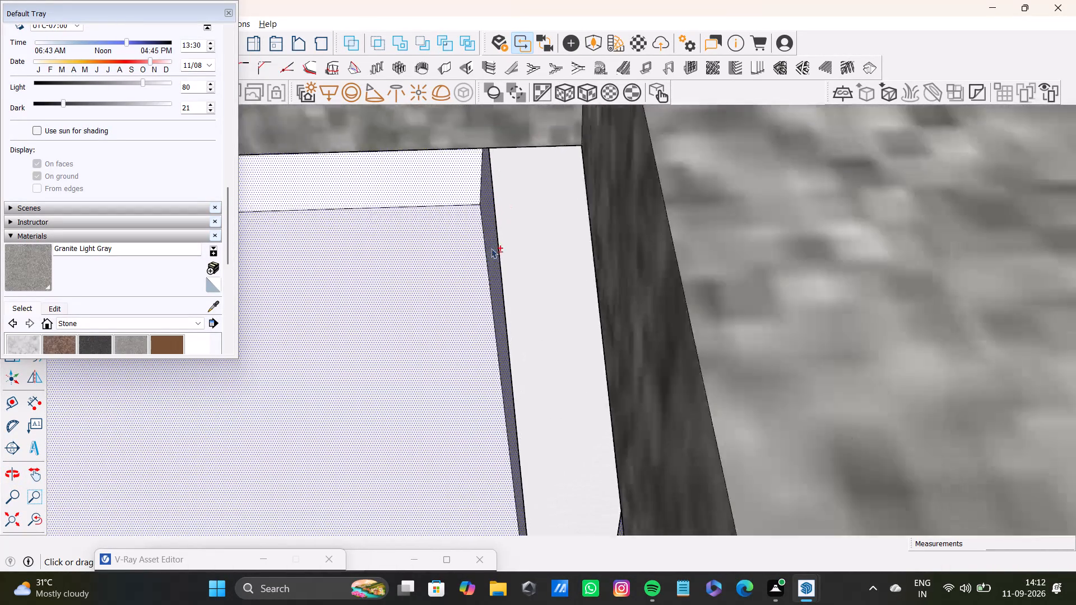
pyautogui.keyDown('shift'); pyautogui.scroll(-17, 491, 248); pyautogui.keyUp('shift')
pyautogui.moveTo(280, 520); pyautogui.dragTo(684, 396, button='middle')
pyautogui.keyDown('shift'); pyautogui.moveTo(670, 367); pyautogui.dragTo(528, 425, button='middle'); pyautogui.keyUp('shift')
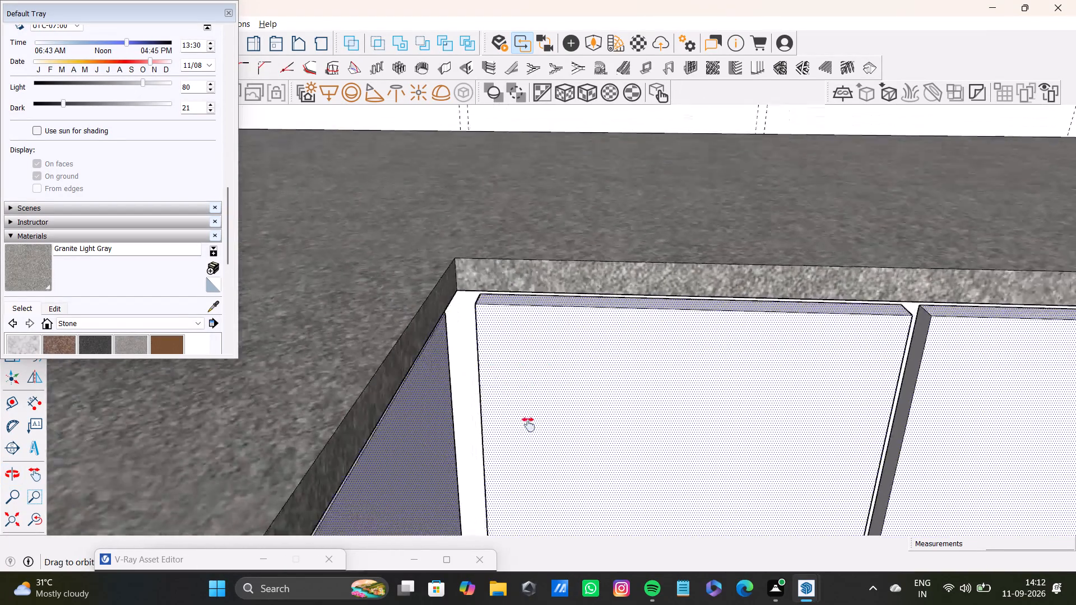
pyautogui.keyDown('shift'); pyautogui.moveTo(528, 425); pyautogui.dragTo(498, 443, button='middle'); pyautogui.keyUp('shift')
pyautogui.moveTo(469, 380); pyautogui.dragTo(490, 382, button='middle')
pyautogui.scroll(12, 437, 361)
pyautogui.moveTo(391, 353); pyautogui.dragTo(462, 353, button='middle')
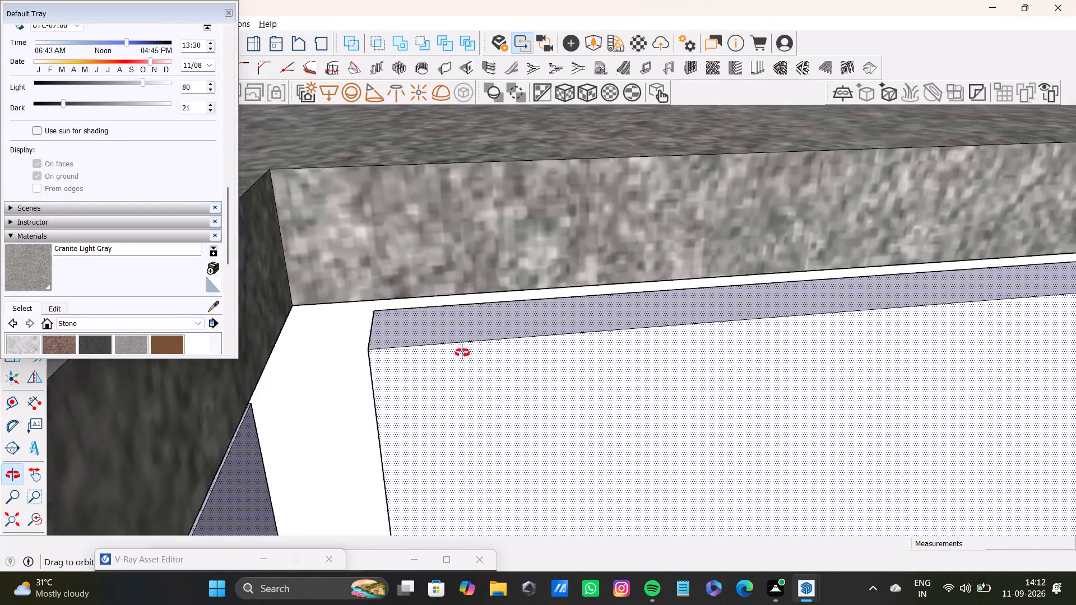
pyautogui.moveTo(462, 353); pyautogui.dragTo(508, 359, button='middle')
pyautogui.keyDown('shift'); pyautogui.scroll(7, 413, 376); pyautogui.keyUp('shift')
pyautogui.keyDown('shift'); pyautogui.click(345, 370); pyautogui.keyUp('shift')
pyautogui.keyDown('shift'); pyautogui.scroll(-8, 352, 377); pyautogui.keyUp('shift')
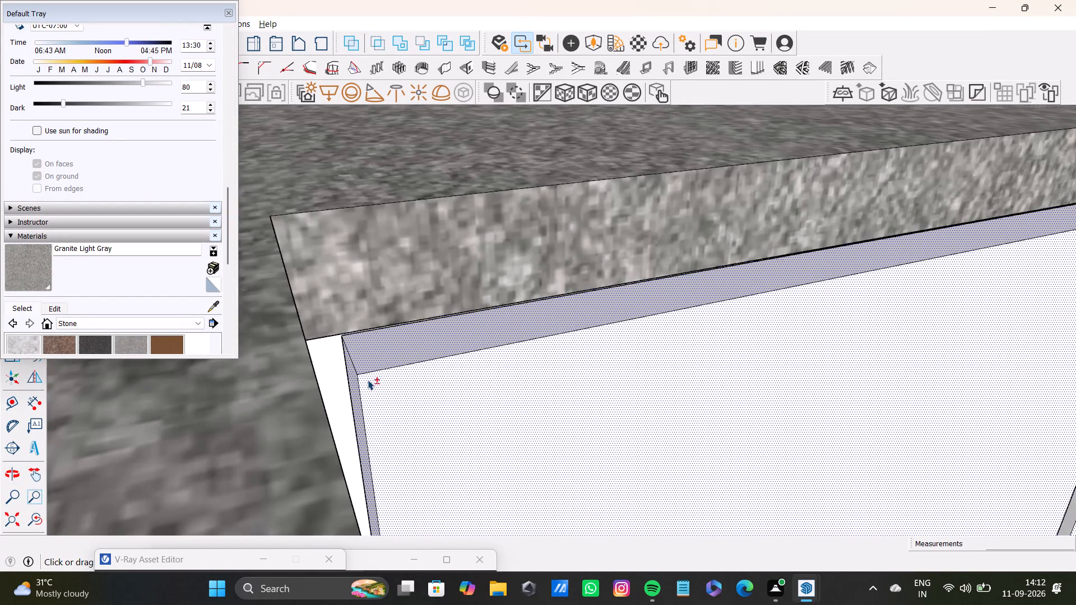
# Add the corner-facing side edge of the adjoining run's second door to the selection.
pyautogui.keyDown('shift'); pyautogui.scroll(-6, 368, 380); pyautogui.keyUp('shift')
pyautogui.keyDown('shift'); pyautogui.scroll(-7, 571, 125); pyautogui.keyUp('shift')
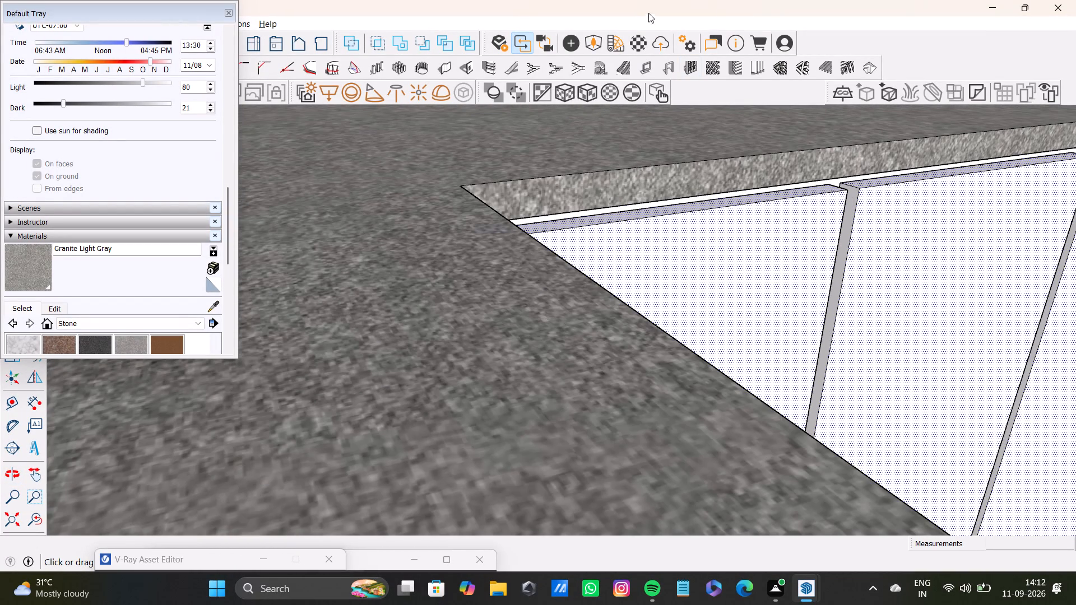
pyautogui.keyDown('shift'); pyautogui.moveTo(672, 276); pyautogui.dragTo(305, 417, button='middle'); pyautogui.keyUp('shift')
pyautogui.scroll(8, 498, 388)
pyautogui.moveTo(502, 374); pyautogui.dragTo(325, 346, button='middle')
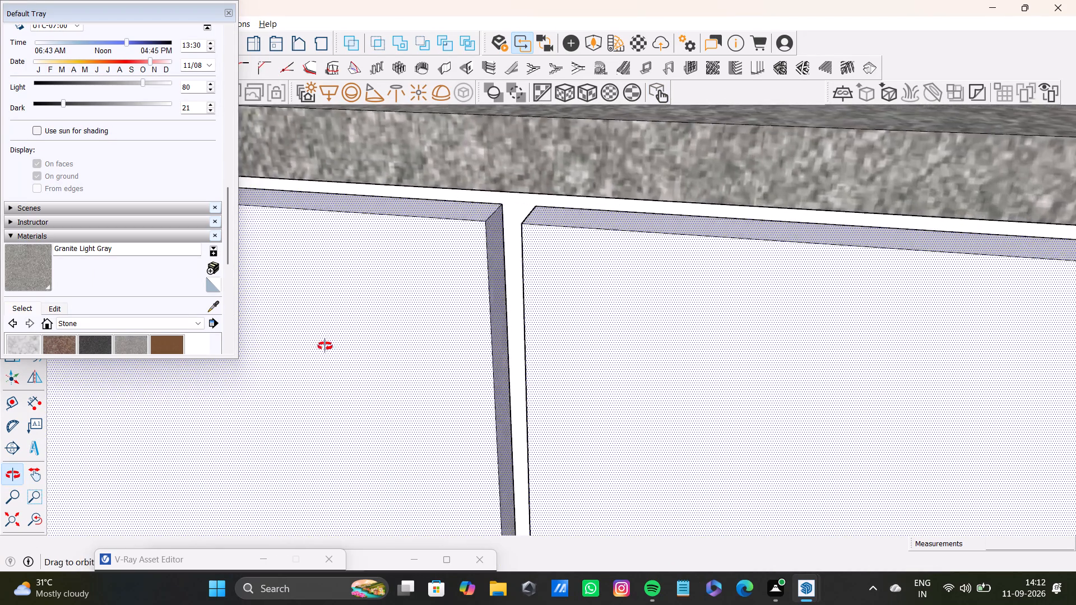
pyautogui.moveTo(325, 346); pyautogui.dragTo(321, 356, button='middle')
pyautogui.keyDown('shift'); pyautogui.scroll(3, 591, 217); pyautogui.keyUp('shift')
pyautogui.keyDown('shift'); pyautogui.scroll(1, 489, 272); pyautogui.keyUp('shift')
pyautogui.moveTo(502, 297); pyautogui.dragTo(683, 305, button='middle')
pyautogui.keyDown('shift'); pyautogui.scroll(3, 467, 245); pyautogui.keyUp('shift')
pyautogui.keyDown('shift'); pyautogui.click(521, 243); pyautogui.keyUp('shift')
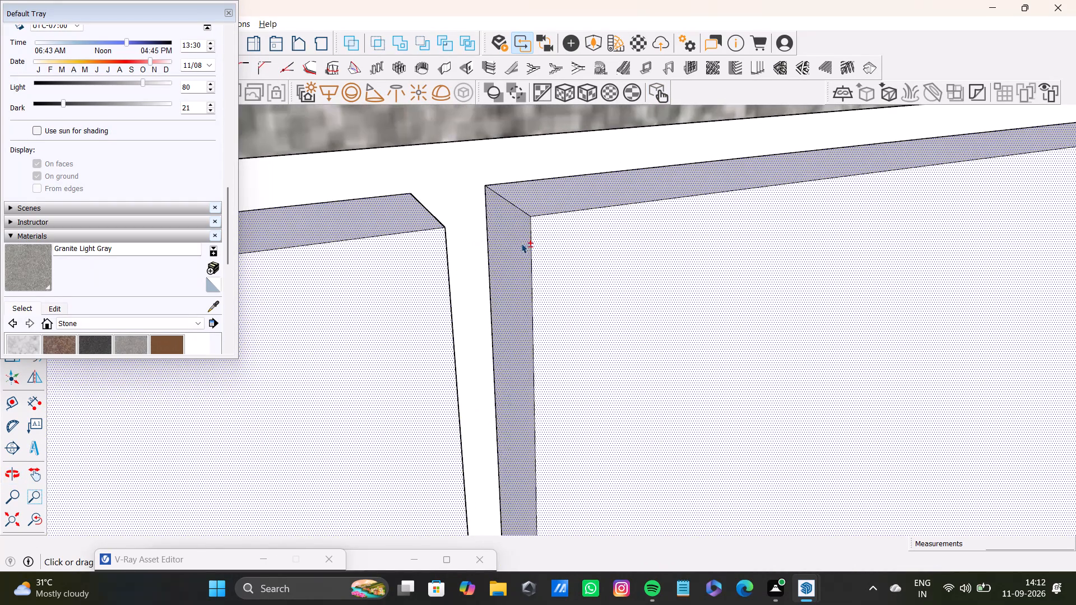
# Add the corner-facing side edge of the adjoining run's third door to the selection.
pyautogui.keyDown('shift'); pyautogui.scroll(-14, 520, 250); pyautogui.keyUp('shift')
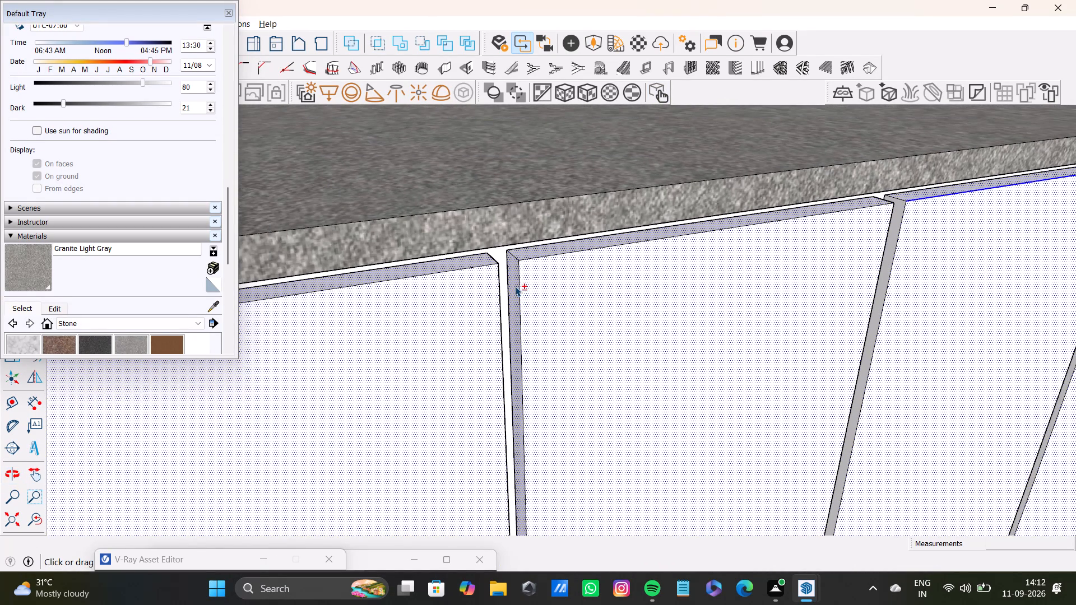
pyautogui.keyDown('shift'); pyautogui.scroll(-4, 537, 278); pyautogui.keyUp('shift')
pyautogui.keyDown('shift'); pyautogui.moveTo(684, 272); pyautogui.dragTo(599, 332, button='middle'); pyautogui.keyUp('shift')
pyautogui.keyDown('shift'); pyautogui.scroll(12, 709, 302); pyautogui.keyUp('shift')
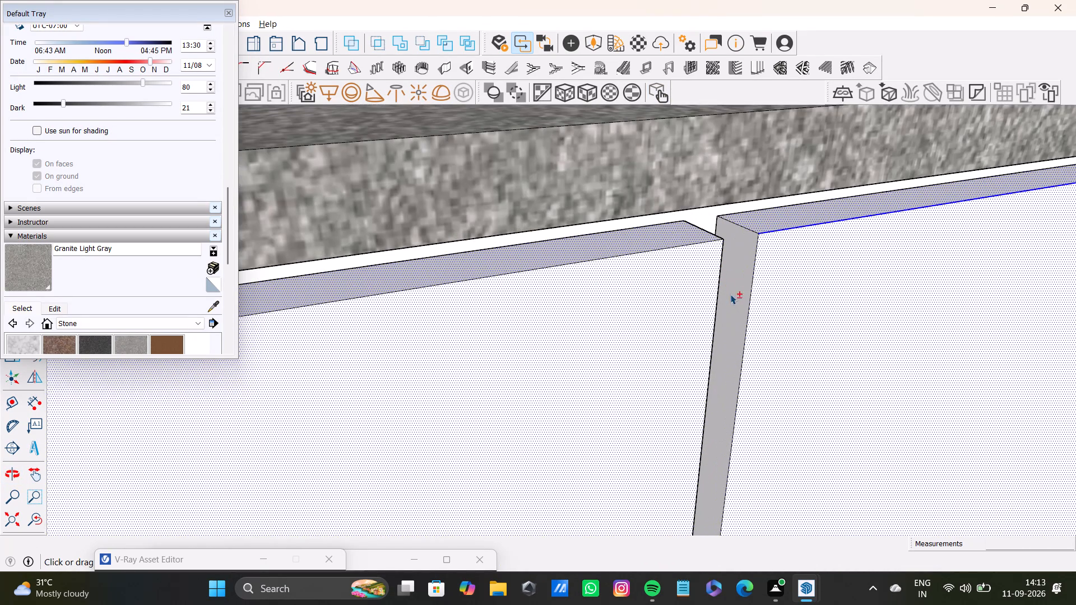
pyautogui.keyDown('shift'); pyautogui.click(745, 280); pyautogui.keyUp('shift')
# Add the corner-facing side edge of the adjoining run's fourth door to the selection.
pyautogui.moveTo(741, 336); pyautogui.dragTo(587, 343, button='middle')
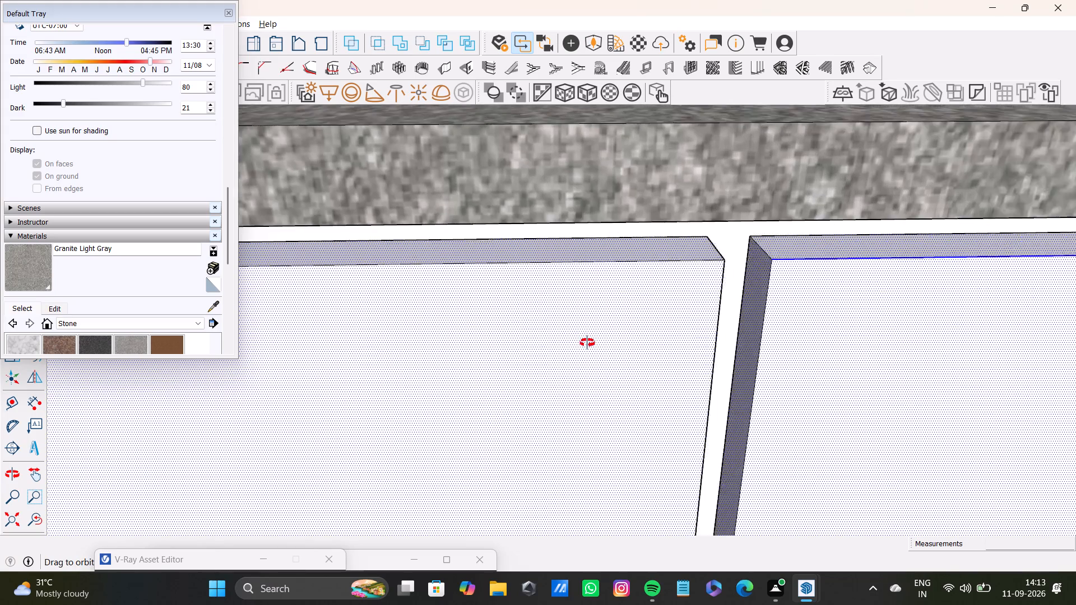
pyautogui.moveTo(587, 343); pyautogui.dragTo(810, 385, button='middle')
pyautogui.keyDown('shift'); pyautogui.moveTo(786, 283); pyautogui.dragTo(528, 411, button='middle'); pyautogui.keyUp('shift')
pyautogui.keyDown('shift'); pyautogui.moveTo(854, 245); pyautogui.dragTo(550, 417, button='middle'); pyautogui.keyUp('shift')
pyautogui.keyDown('shift'); pyautogui.scroll(8, 638, 369); pyautogui.keyUp('shift')
pyautogui.keyDown('shift'); pyautogui.click(643, 329); pyautogui.keyUp('shift')
# Add the corner-facing side edge of the adjoining run's last door to the selection.
pyautogui.keyDown('shift'); pyautogui.scroll(-7, 643, 330); pyautogui.keyUp('shift')
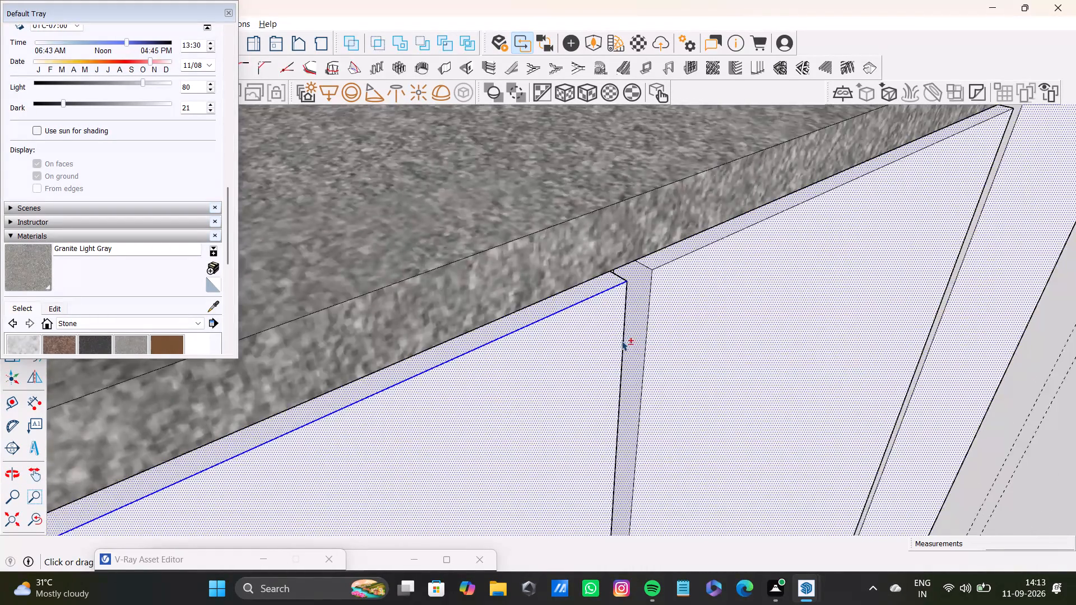
pyautogui.keyDown('shift'); pyautogui.scroll(-2, 622, 341); pyautogui.keyUp('shift')
pyautogui.keyDown('shift'); pyautogui.moveTo(711, 341); pyautogui.dragTo(504, 422, button='middle'); pyautogui.keyUp('shift')
pyautogui.keyDown('shift'); pyautogui.scroll(7, 735, 300); pyautogui.keyUp('shift')
pyautogui.keyDown('shift'); pyautogui.scroll(-1, 752, 260); pyautogui.keyUp('shift')
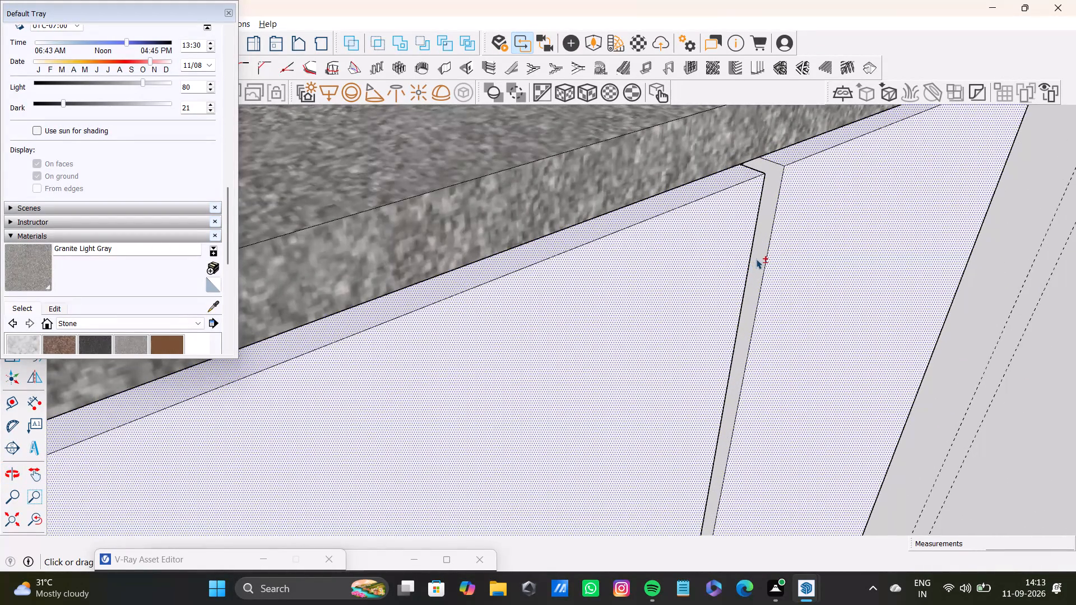
pyautogui.keyDown('shift'); pyautogui.click(756, 259); pyautogui.keyUp('shift')
# Add the outer side edge of the adjoining run's last door, at the countertop's end, to the selection.
pyautogui.keyDown('shift'); pyautogui.scroll(-9, 754, 270); pyautogui.keyUp('shift')
pyautogui.keyDown('shift'); pyautogui.scroll(1, 760, 278); pyautogui.keyUp('shift')
pyautogui.keyDown('shift'); pyautogui.moveTo(760, 278); pyautogui.dragTo(692, 372, button='middle'); pyautogui.keyUp('shift')
pyautogui.keyDown('shift'); pyautogui.scroll(-1, 692, 373); pyautogui.keyUp('shift')
pyautogui.keyDown('shift'); pyautogui.scroll(4, 750, 350); pyautogui.keyUp('shift')
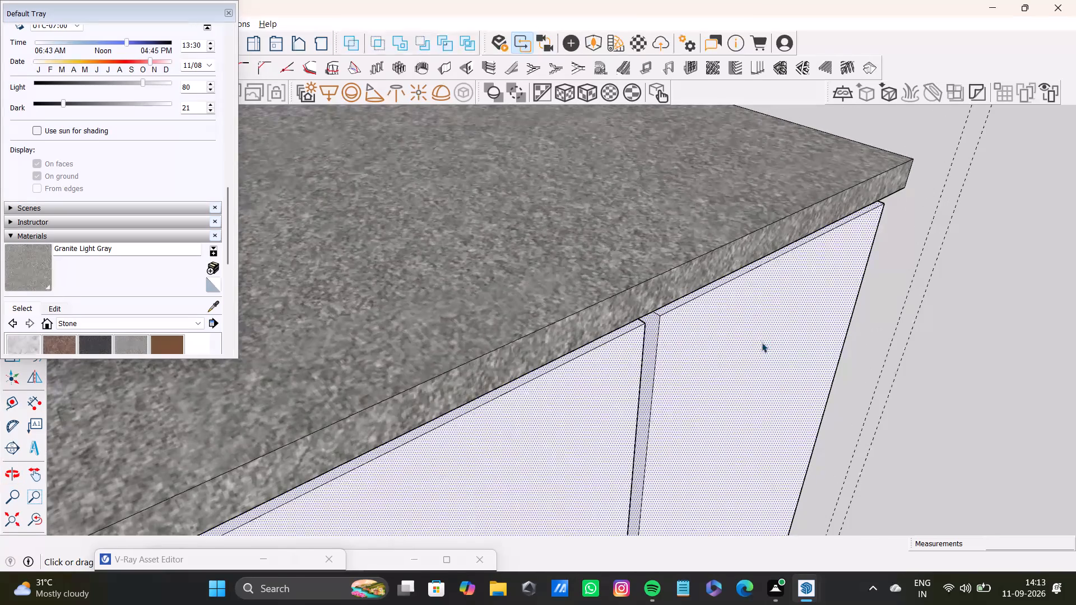
pyautogui.moveTo(762, 342); pyautogui.dragTo(327, 177, button='middle')
pyautogui.keyDown('shift'); pyautogui.scroll(4, 602, 253); pyautogui.keyUp('shift')
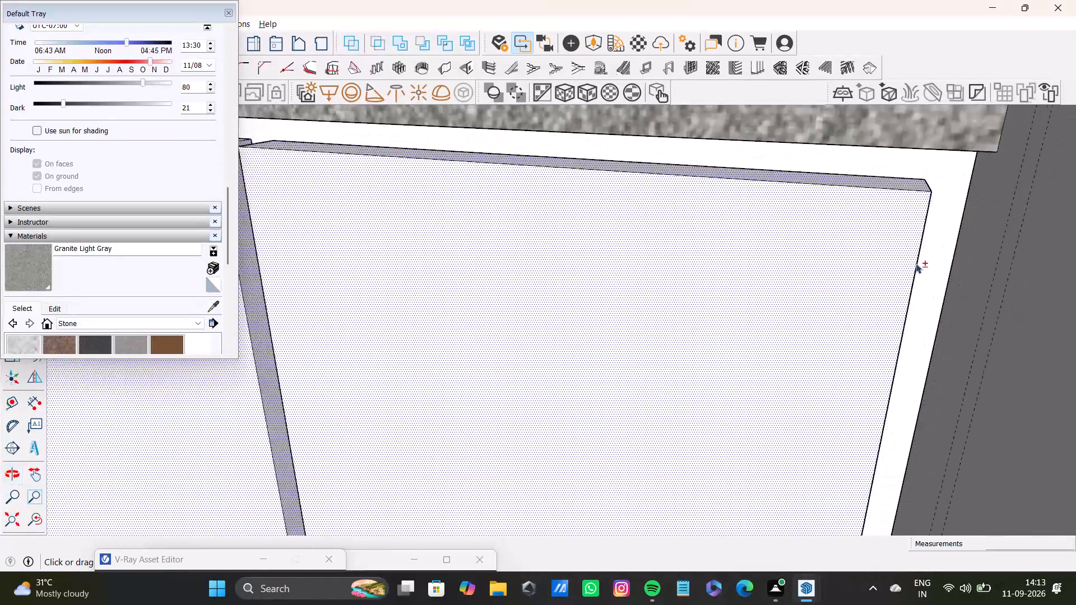
pyautogui.keyDown('shift'); pyautogui.scroll(3, 916, 263); pyautogui.keyUp('shift')
pyautogui.keyDown('shift'); pyautogui.moveTo(917, 263); pyautogui.dragTo(830, 299, button='middle'); pyautogui.keyUp('shift')
pyautogui.scroll(6, 884, 280)
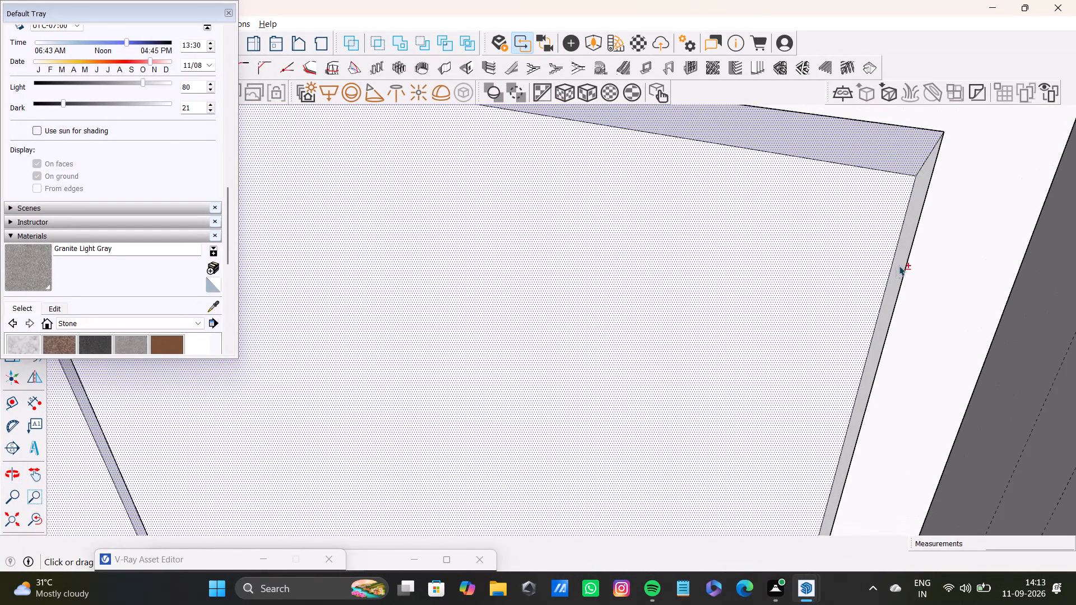
pyautogui.keyDown('shift'); pyautogui.click(903, 256); pyautogui.keyUp('shift')
# Check the selected door faces across both base cabinet runs, down to the foot of the first run's free end.
pyautogui.keyDown('shift'); pyautogui.scroll(-12, 894, 287); pyautogui.keyUp('shift')
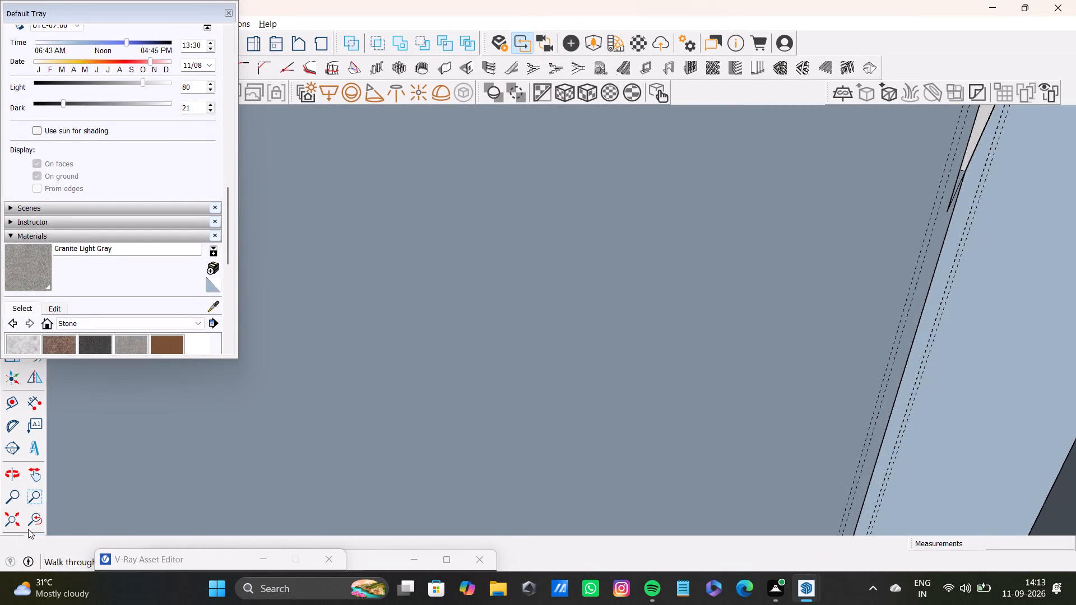
pyautogui.keyDown('shift'); pyautogui.click(29, 523); pyautogui.keyUp('shift')
pyautogui.keyDown('shift'); pyautogui.click(3, 518); pyautogui.keyUp('shift')
pyautogui.keyDown('shift'); pyautogui.moveTo(236, 448); pyautogui.dragTo(537, 512, button='middle'); pyautogui.keyUp('shift')
pyautogui.keyDown('shift'); pyautogui.scroll(10, 938, 280); pyautogui.keyUp('shift')
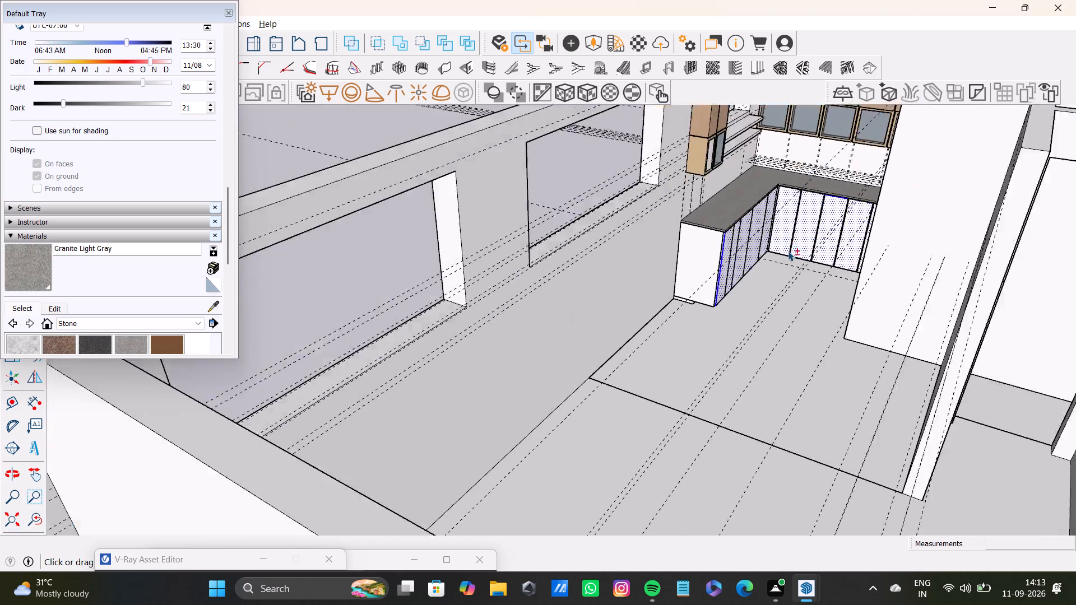
pyautogui.keyDown('shift'); pyautogui.scroll(10, 788, 251); pyautogui.keyUp('shift')
pyautogui.keyDown('shift'); pyautogui.moveTo(711, 229); pyautogui.dragTo(628, 276, button='middle'); pyautogui.keyUp('shift')
pyautogui.keyDown('shift'); pyautogui.scroll(3, 527, 274); pyautogui.keyUp('shift')
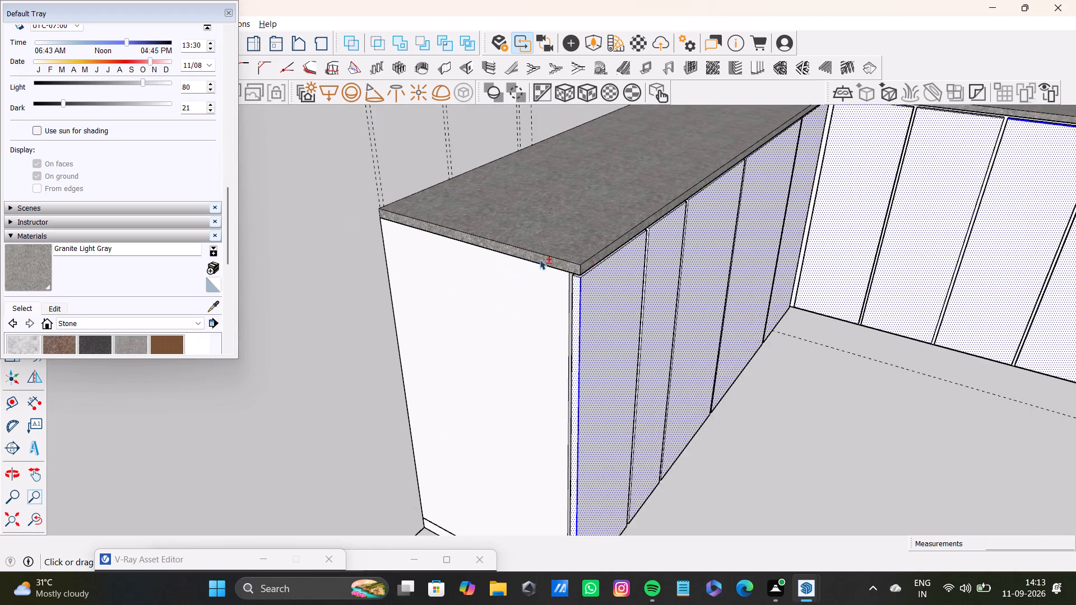
pyautogui.keyDown('shift'); pyautogui.scroll(10, 540, 259); pyautogui.keyUp('shift')
pyautogui.keyDown('shift'); pyautogui.scroll(-10, 610, 286); pyautogui.keyUp('shift')
pyautogui.keyDown('shift'); pyautogui.moveTo(601, 380); pyautogui.dragTo(592, 203, button='middle'); pyautogui.keyUp('shift')
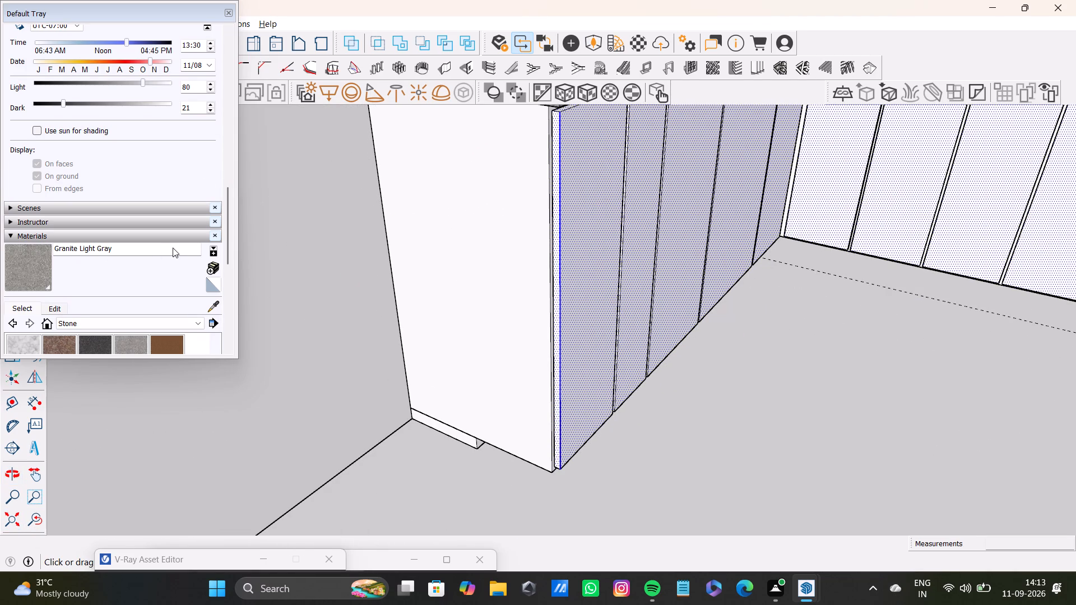
# Paint all selected base cabinet door faces with 0048_PaleGoldenrod from the Colors-Named material library.
pyautogui.click(194, 324)
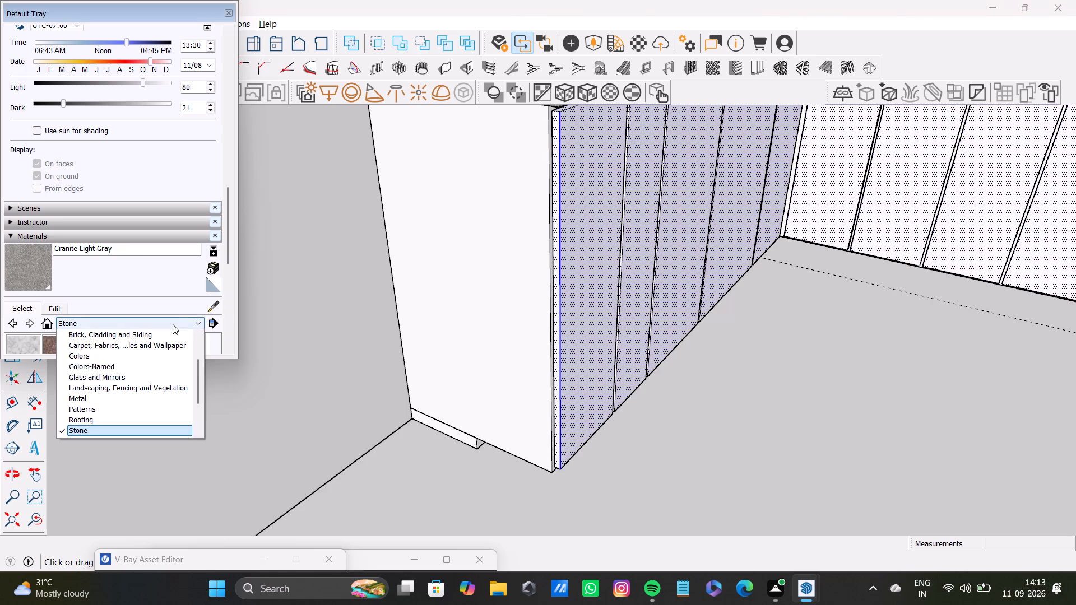
pyautogui.click(136, 367)
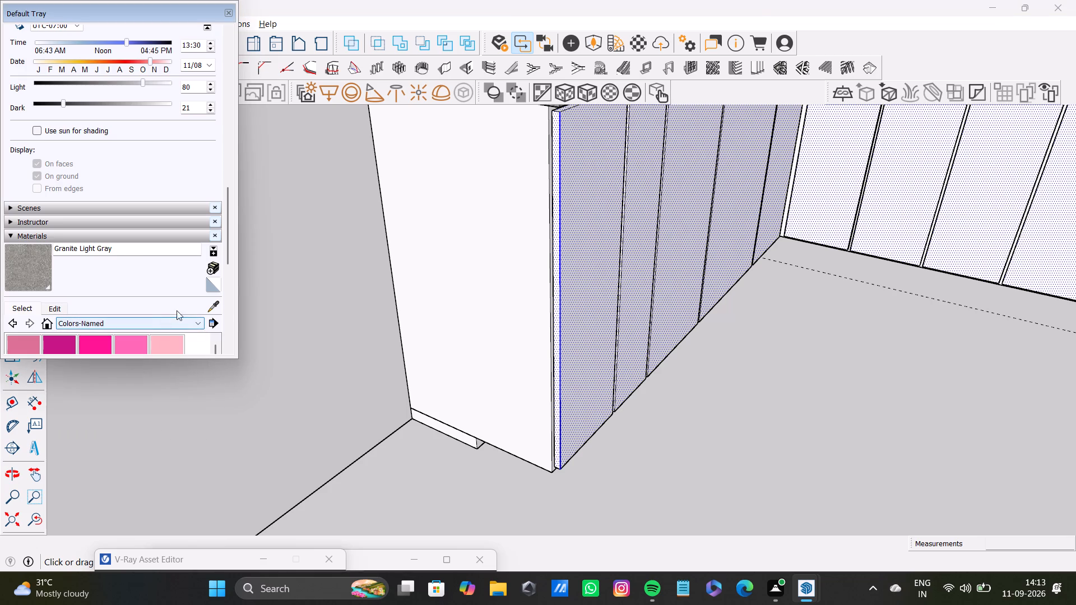
pyautogui.scroll(-6, 182, 324)
pyautogui.scroll(2, 164, 338)
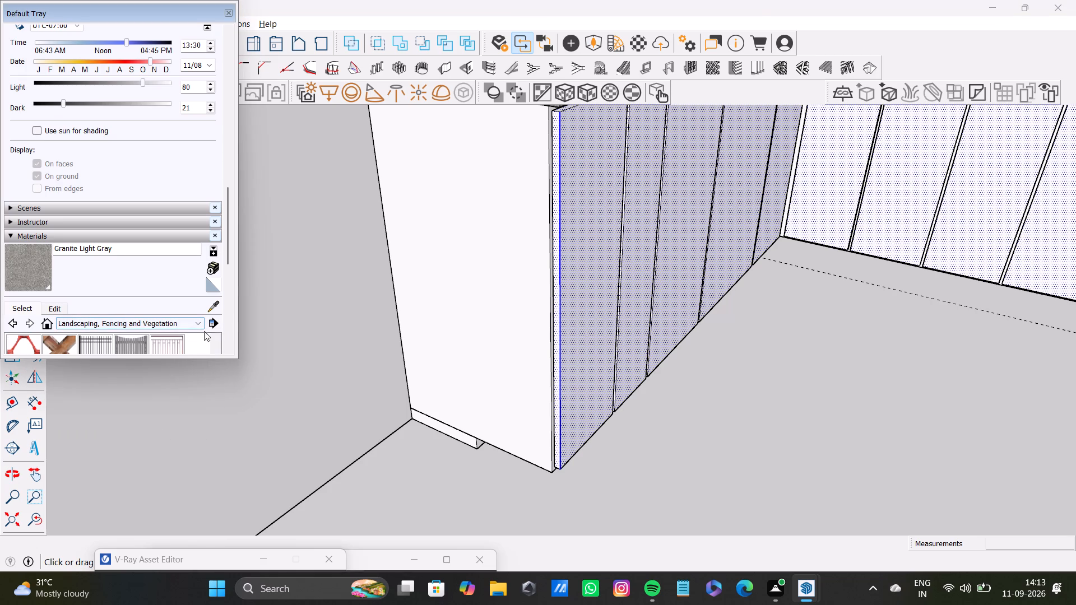
pyautogui.moveTo(231, 253); pyautogui.dragTo(231, 310)
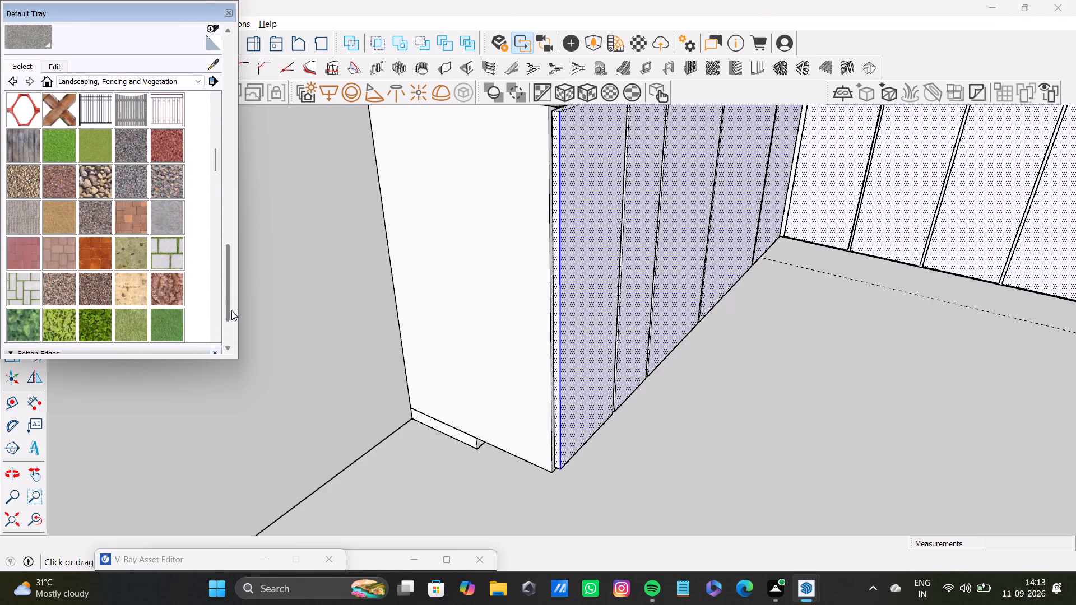
pyautogui.moveTo(231, 310); pyautogui.dragTo(231, 309)
pyautogui.click(180, 89)
pyautogui.click(127, 126)
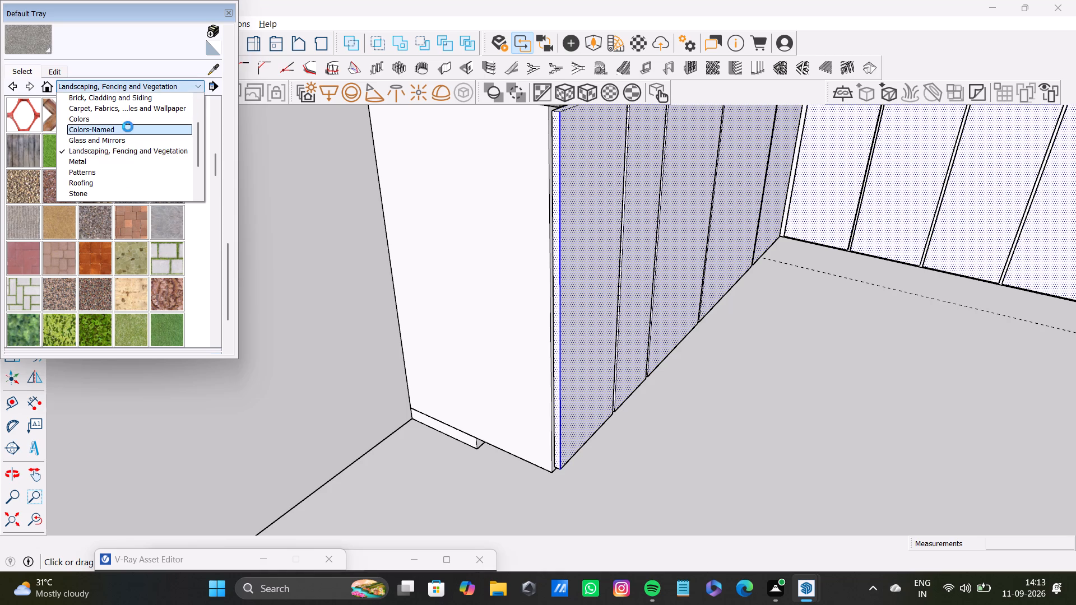
pyautogui.scroll(-1, 146, 207)
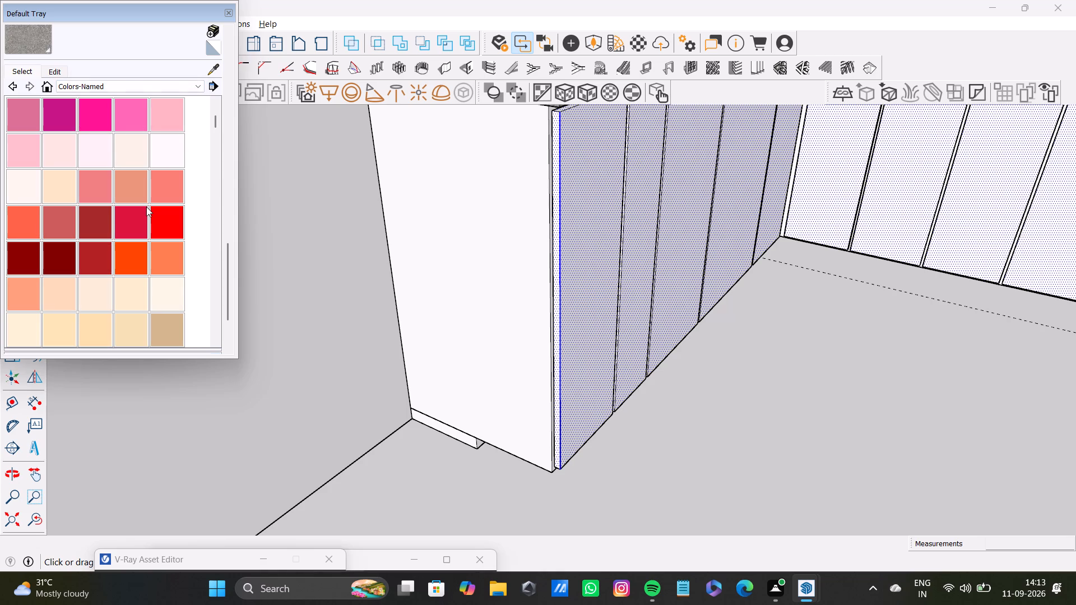
pyautogui.scroll(-2, 146, 208)
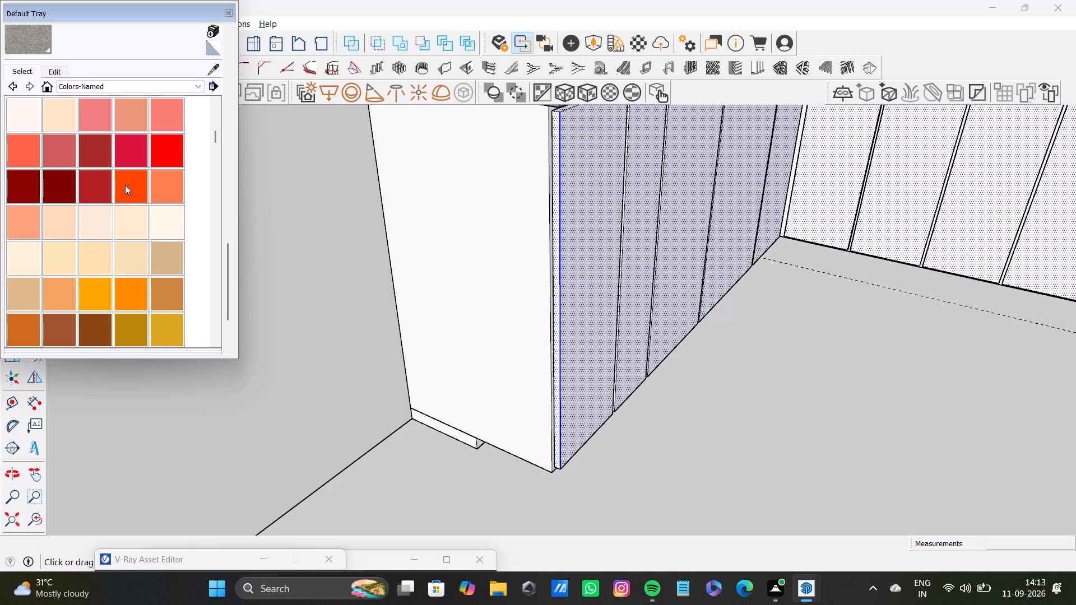
pyautogui.scroll(-1, 125, 185)
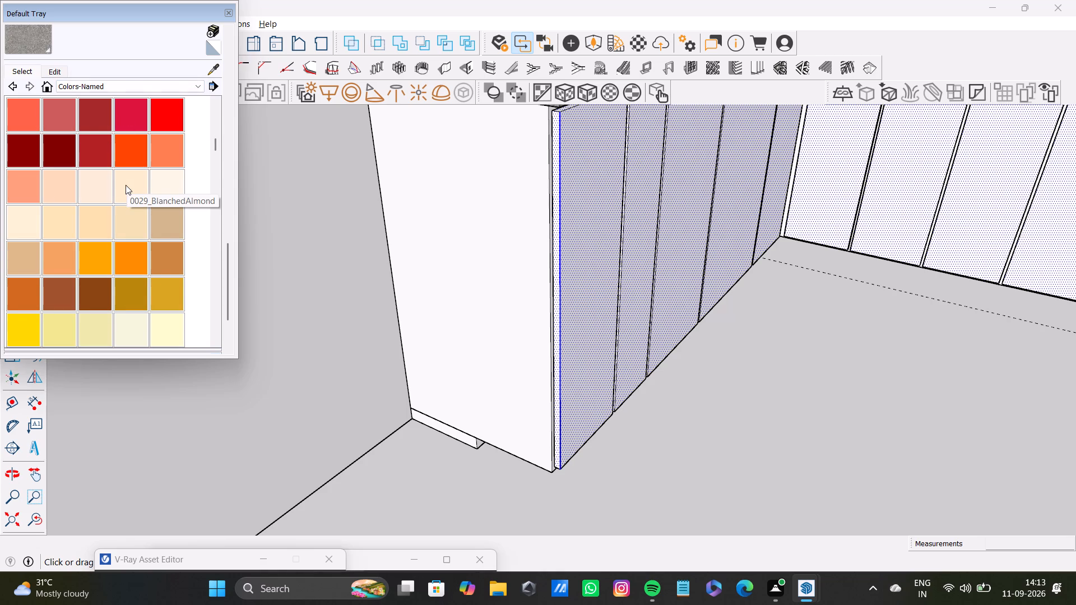
pyautogui.scroll(-3, 126, 185)
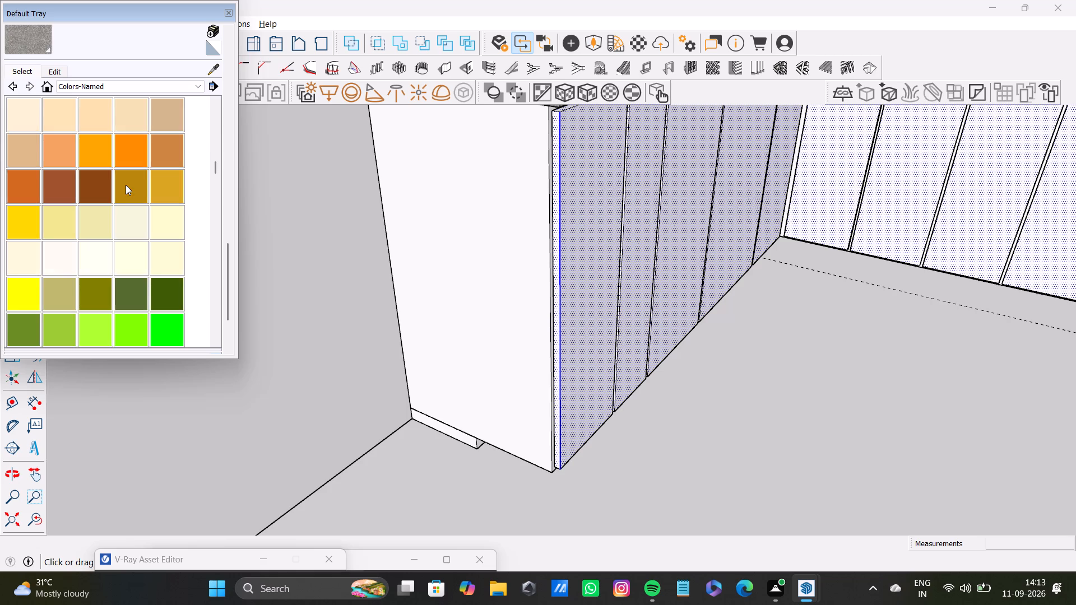
pyautogui.scroll(-2, 127, 185)
pyautogui.click(96, 156)
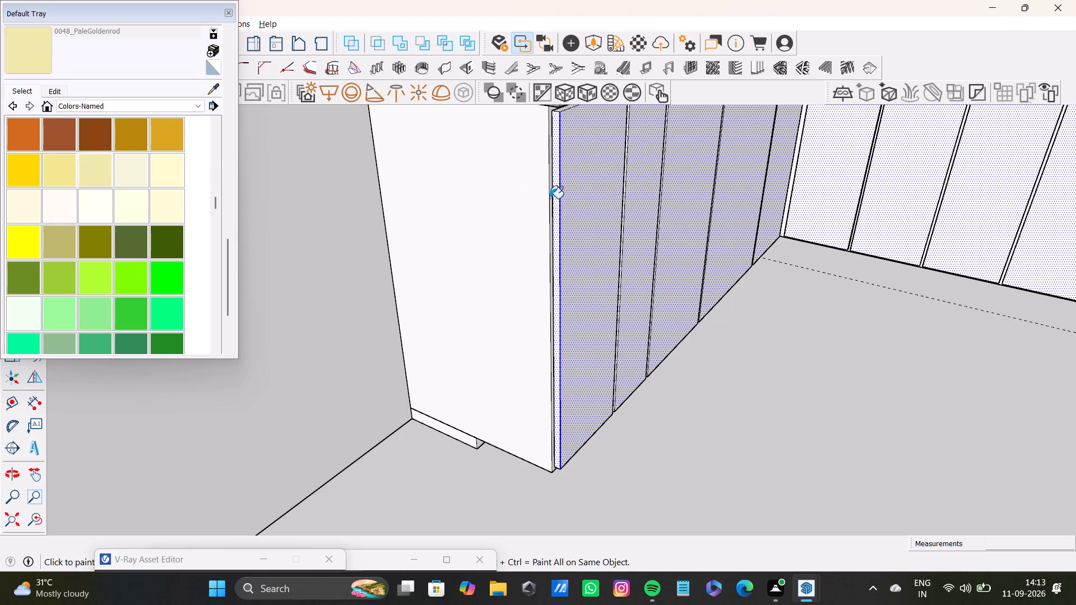
pyautogui.click(572, 198)
# Review the painted doors of both base cabinet runs together with the countertop and upper cabinets.
pyautogui.scroll(-17, 588, 248)
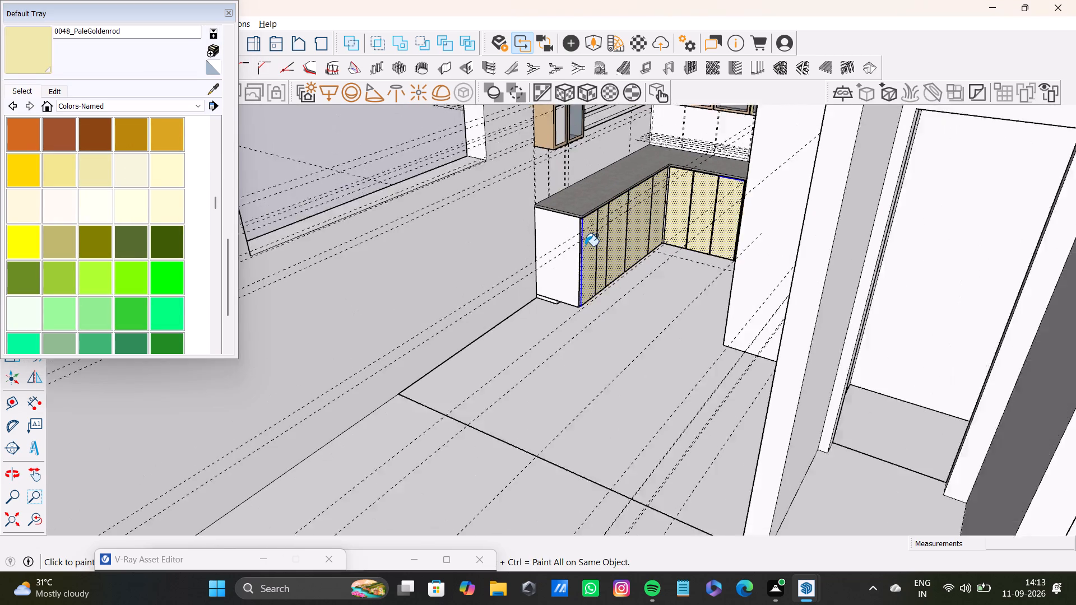
pyautogui.scroll(-1, 585, 246)
pyautogui.moveTo(584, 246); pyautogui.dragTo(660, 324, button='middle')
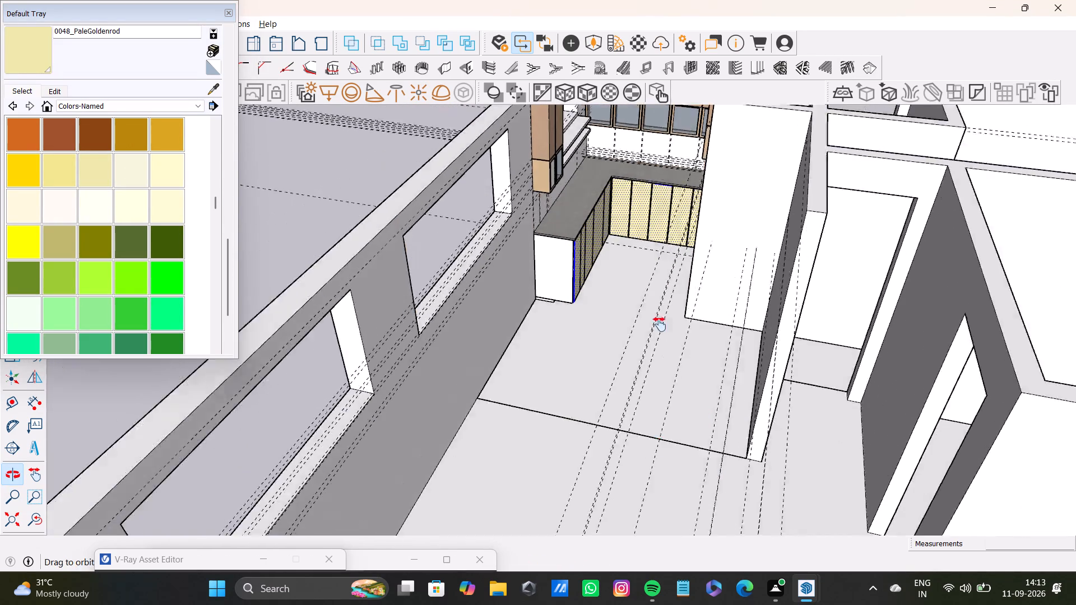
pyautogui.moveTo(660, 324); pyautogui.dragTo(657, 477, button='middle')
pyautogui.moveTo(655, 446); pyautogui.dragTo(513, 428, button='middle')
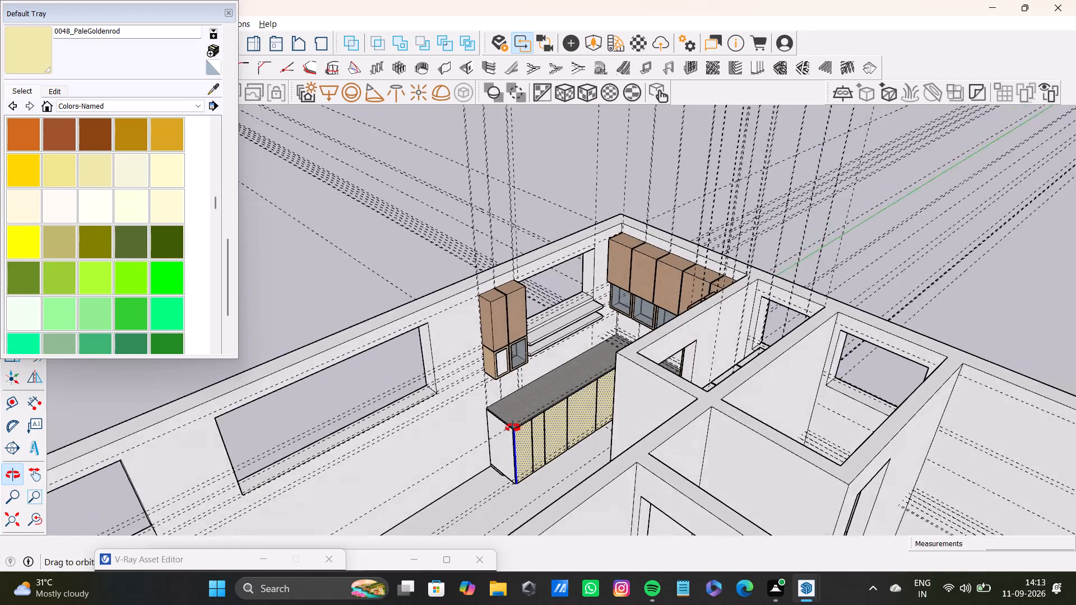
pyautogui.moveTo(513, 428); pyautogui.dragTo(506, 443, button='middle')
pyautogui.scroll(17, 524, 436)
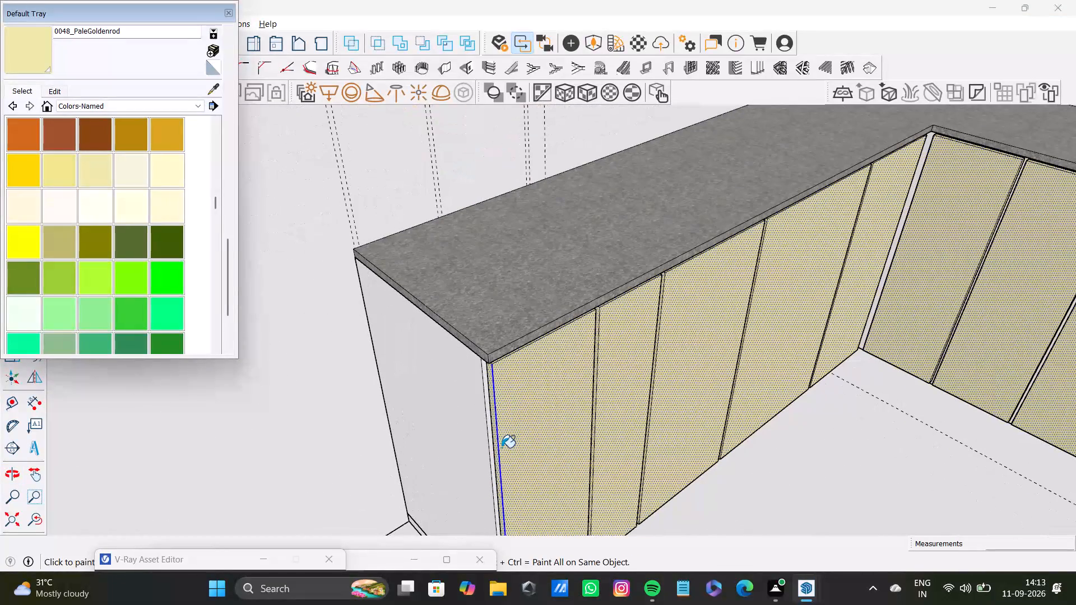
pyautogui.scroll(-8, 497, 436)
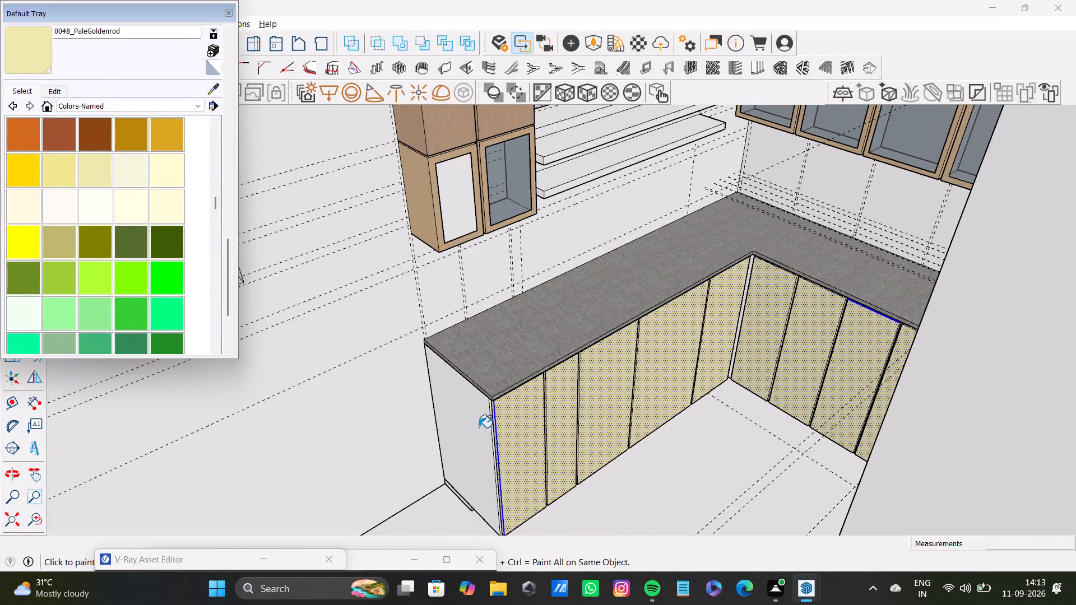
# Sample the 0035_Tan material from the upper cabinet's side and paint the base cabinet carcass, including its end panel, with it.
pyautogui.click(214, 88)
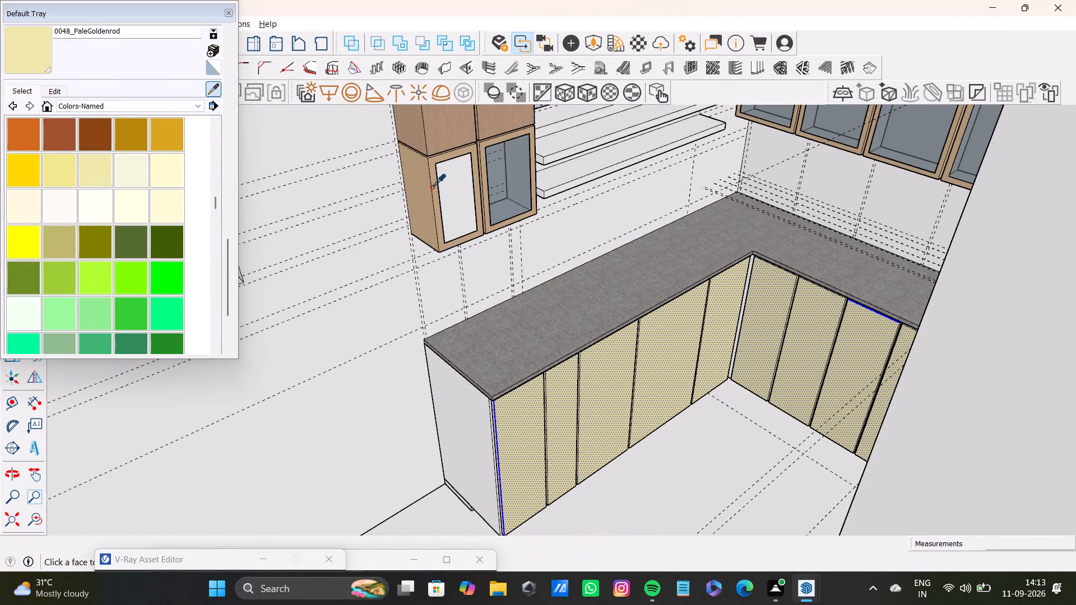
pyautogui.click(426, 184)
pyautogui.press('space')
pyautogui.click(462, 404)
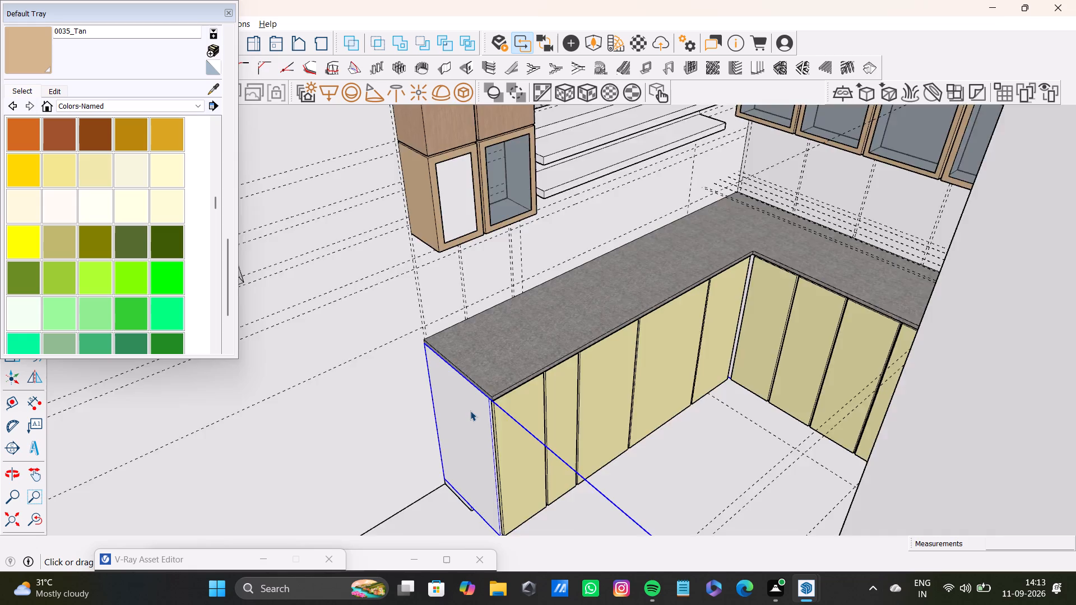
pyautogui.scroll(4, 470, 411)
pyautogui.tripleClick(472, 409)
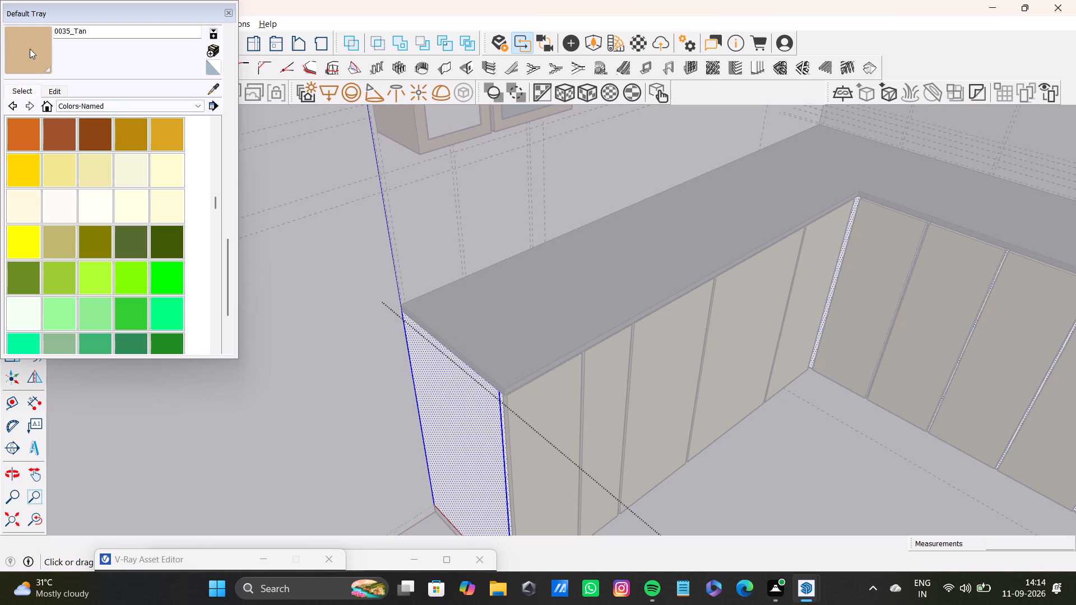
pyautogui.keyDown('shift'); pyautogui.click(28, 48); pyautogui.keyUp('shift')
pyautogui.keyDown('shift'); pyautogui.click(460, 431); pyautogui.keyUp('shift')
pyautogui.keyDown('shift'); pyautogui.scroll(-4, 474, 426); pyautogui.keyUp('shift')
pyautogui.keyDown('shift'); pyautogui.moveTo(539, 459); pyautogui.dragTo(536, 375, button='middle'); pyautogui.keyUp('shift')
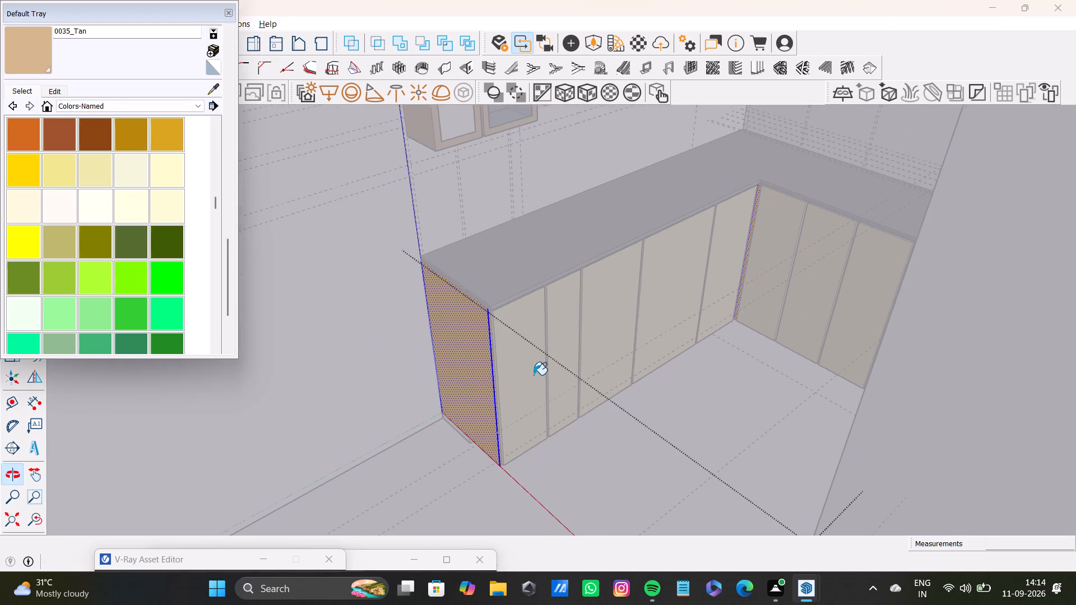
pyautogui.press('space')
# Paint the recessed plinth faces under the base cabinet's end panel with Granite Light Gray sampled from the countertop.
pyautogui.scroll(8, 478, 402)
pyautogui.moveTo(460, 413); pyautogui.dragTo(497, 342, button='middle')
pyautogui.scroll(8, 486, 439)
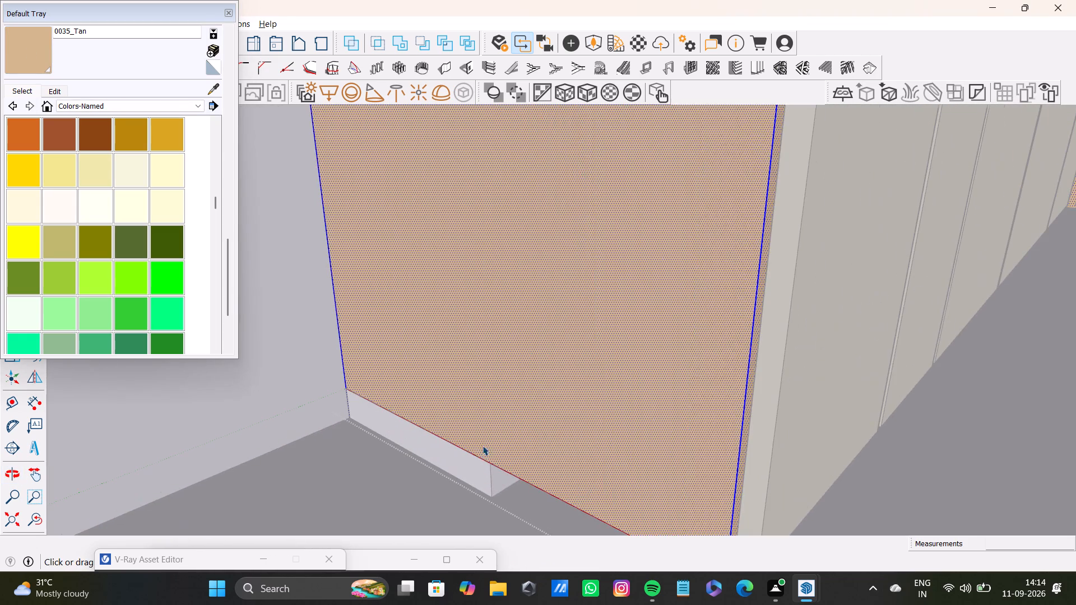
pyautogui.press('space')
pyautogui.click(474, 465)
pyautogui.keyDown('shift'); pyautogui.doubleClick(476, 471); pyautogui.keyUp('shift')
pyautogui.keyDown('shift'); pyautogui.doubleClick(500, 478); pyautogui.keyUp('shift')
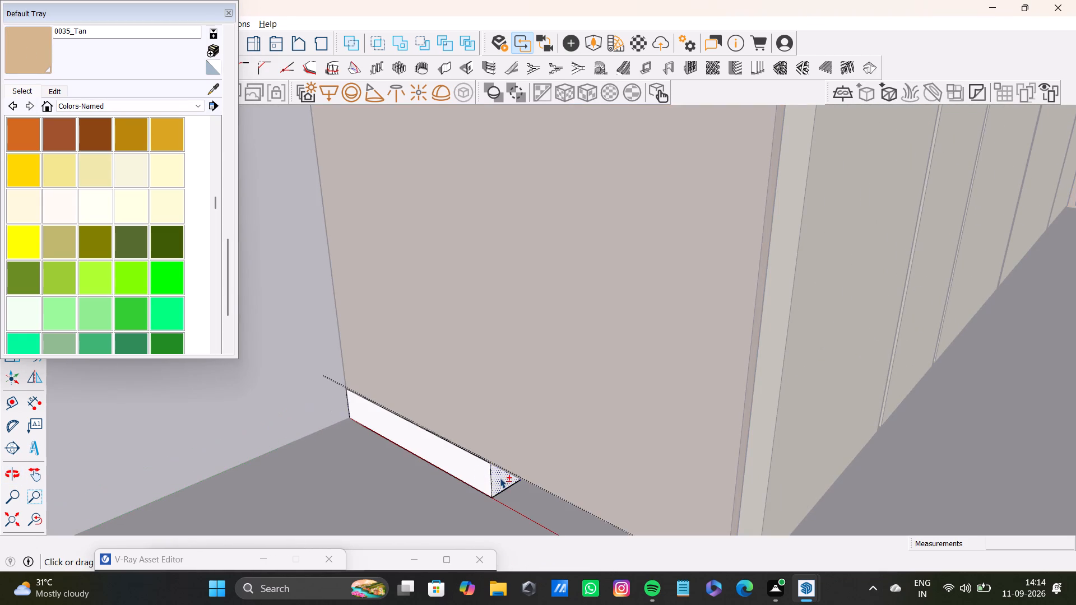
pyautogui.keyDown('shift'); pyautogui.doubleClick(480, 477); pyautogui.keyUp('shift')
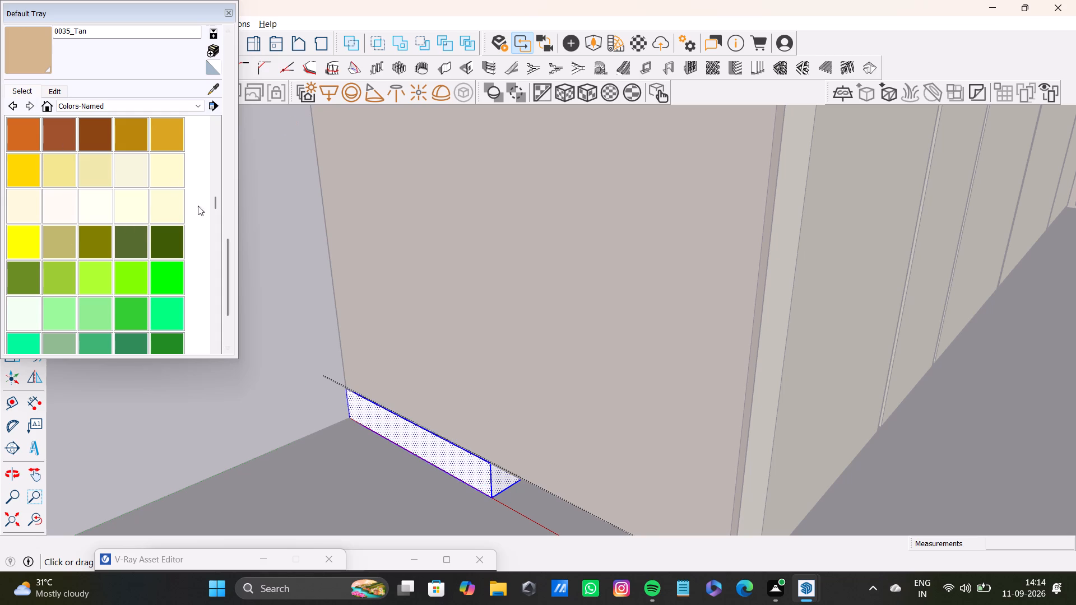
pyautogui.keyDown('shift'); pyautogui.moveTo(217, 204); pyautogui.dragTo(224, 292); pyautogui.keyUp('shift')
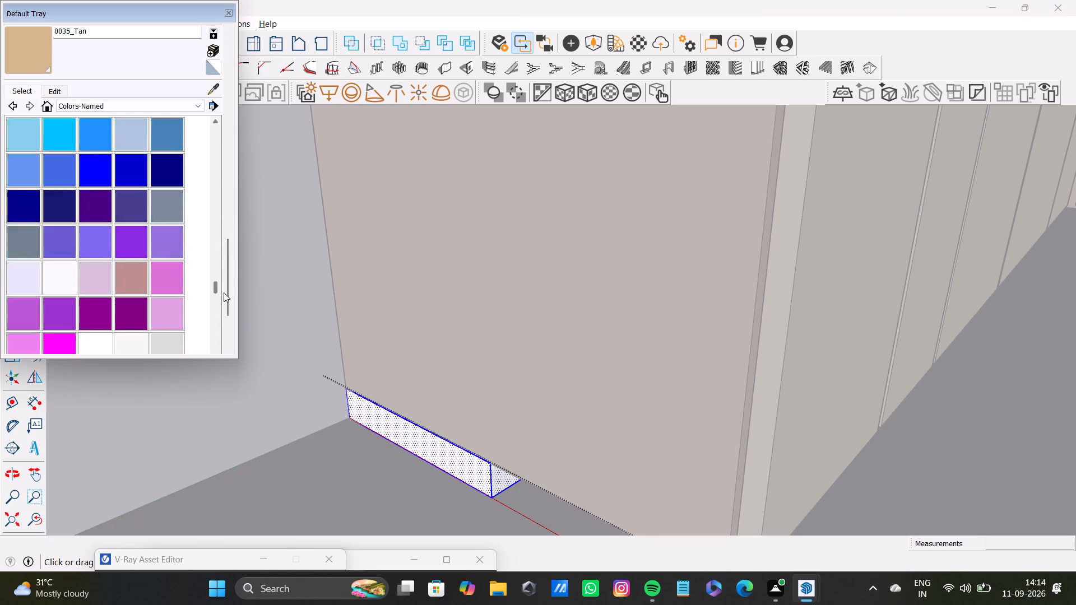
pyautogui.keyDown('shift'); pyautogui.moveTo(224, 292); pyautogui.dragTo(220, 199); pyautogui.keyUp('shift')
pyautogui.keyDown('shift'); pyautogui.scroll(-13, 280, 286); pyautogui.keyUp('shift')
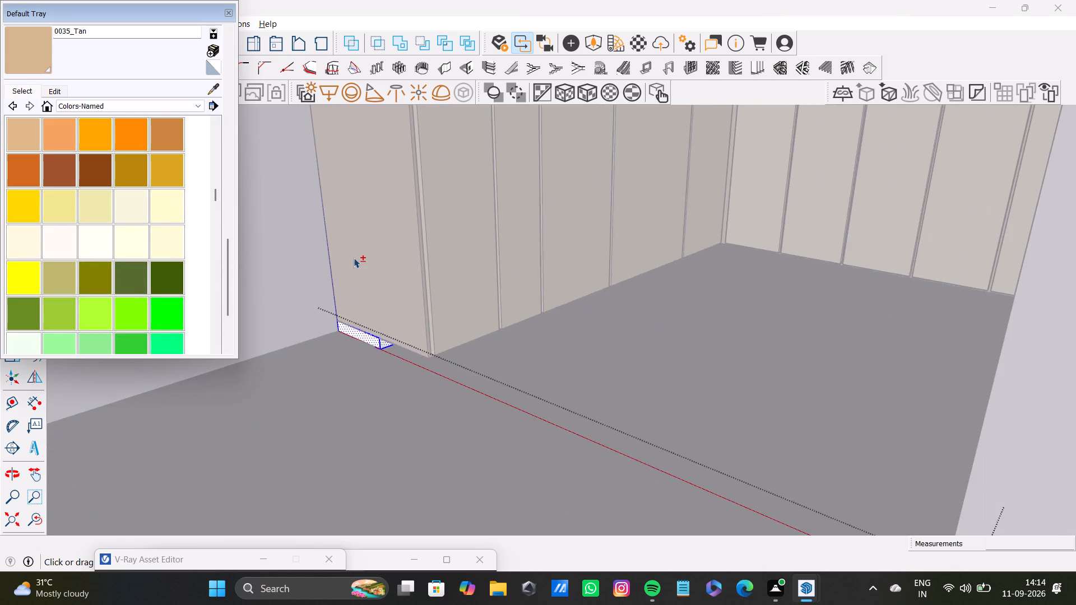
pyautogui.keyDown('shift'); pyautogui.moveTo(359, 233); pyautogui.dragTo(379, 428, button='middle'); pyautogui.keyUp('shift')
pyautogui.keyDown('shift'); pyautogui.moveTo(215, 88); pyautogui.dragTo(230, 103); pyautogui.keyUp('shift')
pyautogui.keyDown('shift'); pyautogui.moveTo(349, 187); pyautogui.dragTo(356, 196); pyautogui.keyUp('shift')
pyautogui.keyDown('shift'); pyautogui.click(381, 212); pyautogui.keyUp('shift')
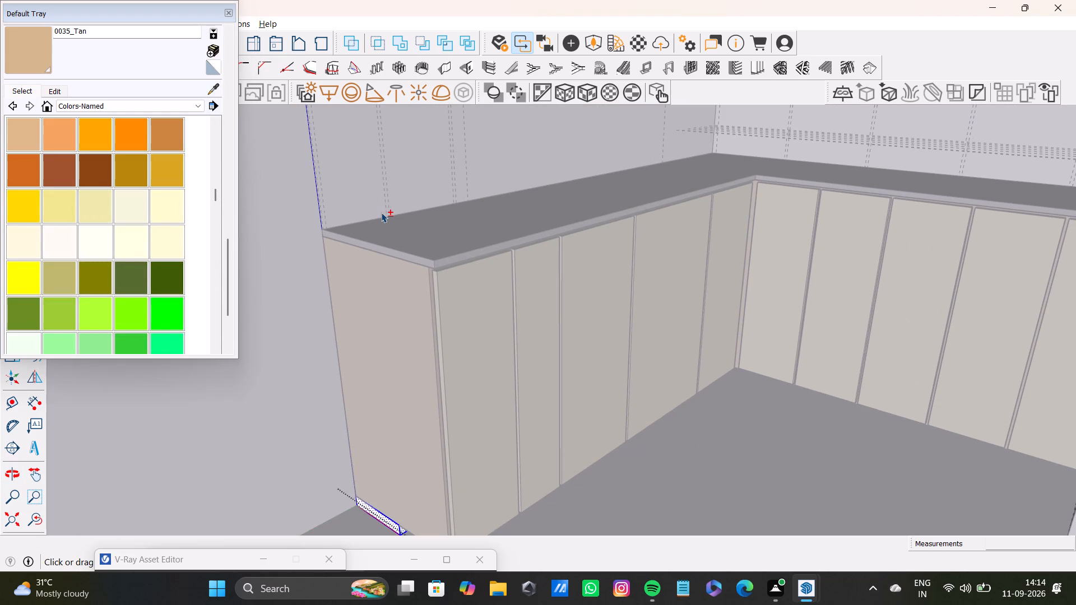
pyautogui.keyDown('shift'); pyautogui.click(216, 92); pyautogui.keyUp('shift')
pyautogui.keyDown('shift'); pyautogui.click(418, 219); pyautogui.keyUp('shift')
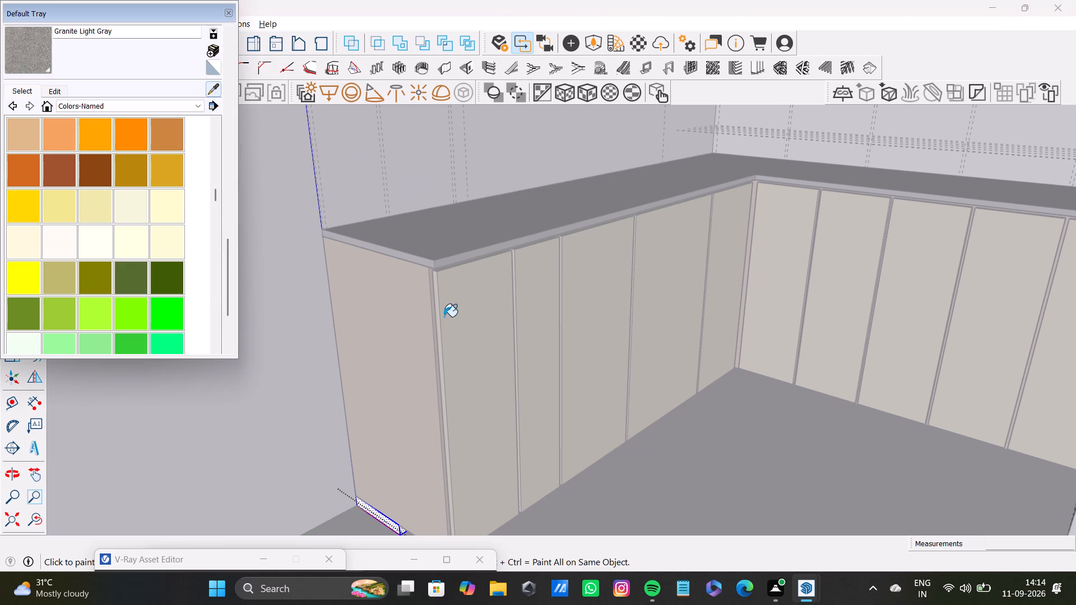
pyautogui.keyDown('shift'); pyautogui.scroll(-2, 445, 320); pyautogui.keyUp('shift')
pyautogui.keyDown('shift'); pyautogui.moveTo(417, 300); pyautogui.dragTo(410, 149, button='middle'); pyautogui.keyUp('shift')
pyautogui.keyDown('shift'); pyautogui.scroll(6, 398, 324); pyautogui.keyUp('shift')
pyautogui.keyDown('shift'); pyautogui.moveTo(34, 58); pyautogui.dragTo(41, 59); pyautogui.keyUp('shift')
pyautogui.keyDown('shift'); pyautogui.scroll(3, 364, 350); pyautogui.keyUp('shift')
pyautogui.keyDown('shift'); pyautogui.moveTo(358, 348); pyautogui.dragTo(364, 225, button='middle'); pyautogui.keyUp('shift')
pyautogui.keyDown('shift'); pyautogui.scroll(8, 361, 259); pyautogui.keyUp('shift')
pyautogui.keyDown('shift'); pyautogui.moveTo(455, 309); pyautogui.dragTo(463, 311); pyautogui.keyUp('shift')
pyautogui.keyDown('shift'); pyautogui.scroll(-2, 486, 352); pyautogui.keyUp('shift')
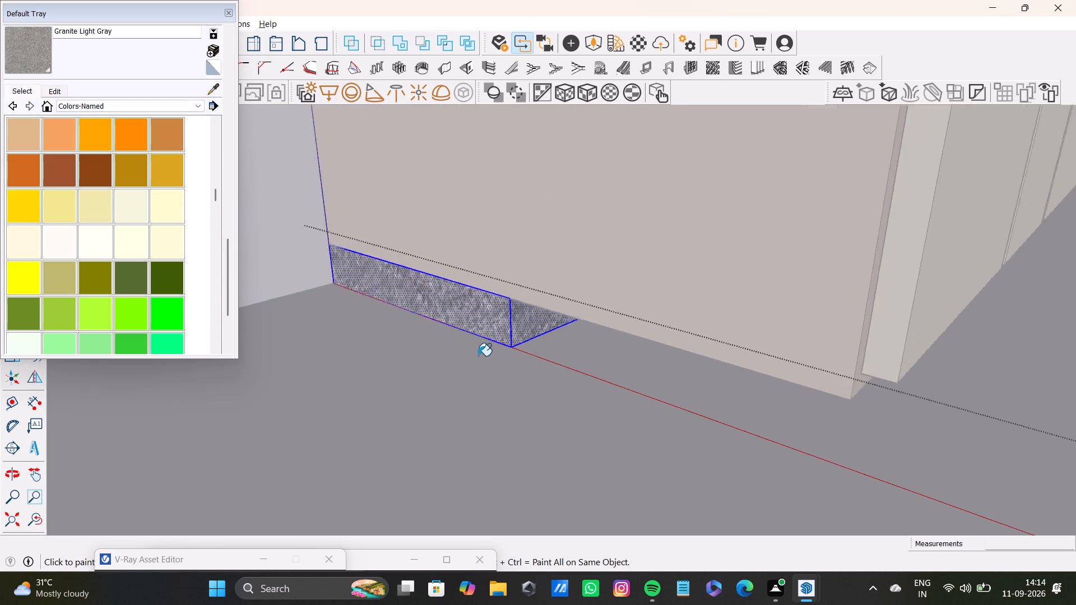
pyautogui.keyDown('shift'); pyautogui.scroll(-20, 478, 356); pyautogui.keyUp('shift')
pyautogui.keyDown('shift'); pyautogui.scroll(-4, 478, 356); pyautogui.keyUp('shift')
pyautogui.keyDown('shift'); pyautogui.moveTo(477, 297); pyautogui.dragTo(463, 430, button='middle'); pyautogui.keyUp('shift')
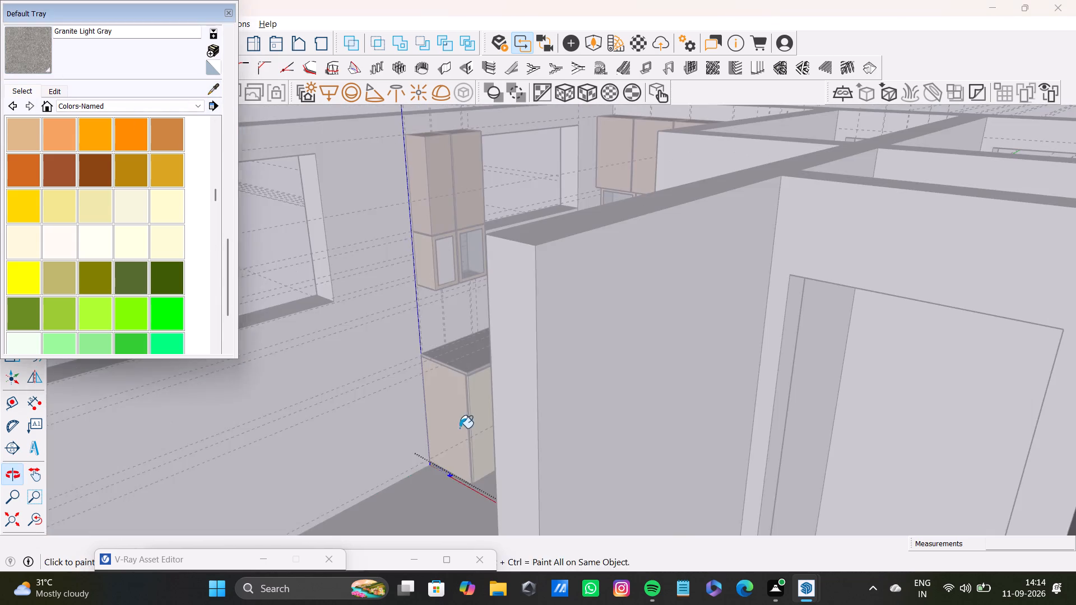
pyautogui.moveTo(458, 427); pyautogui.dragTo(718, 528, button='middle')
pyautogui.press('space')
pyautogui.click(321, 292)
# Select the blank panel and the lower inner frame edges of the two framed upper cabinet doors beside the window.
pyautogui.scroll(3, 591, 308)
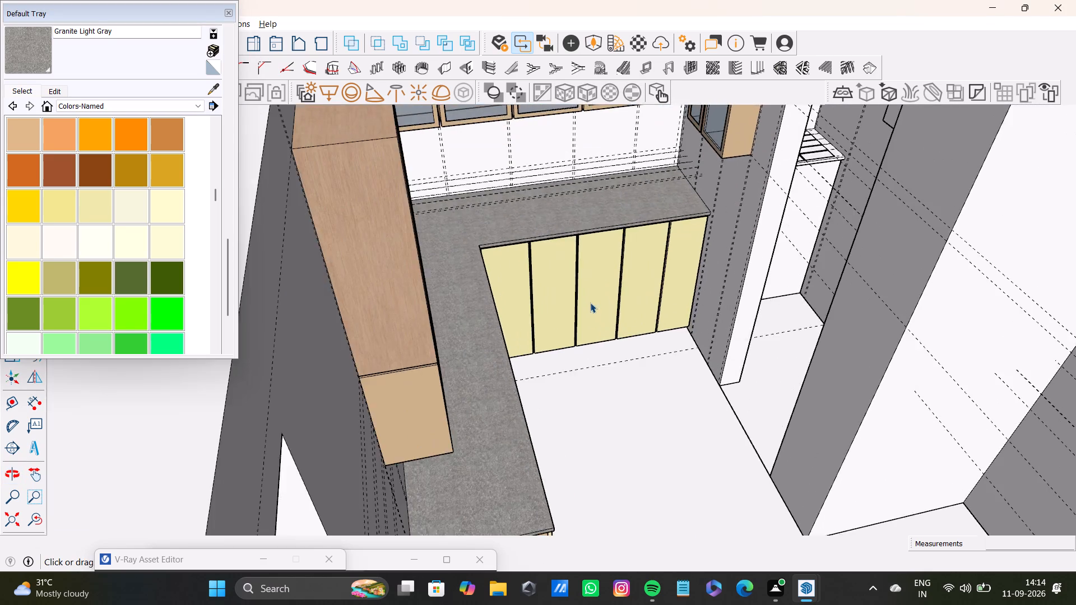
pyautogui.scroll(2, 590, 302)
pyautogui.keyDown('shift'); pyautogui.moveTo(590, 312); pyautogui.dragTo(576, 450, button='middle'); pyautogui.keyUp('shift')
pyautogui.moveTo(522, 403); pyautogui.dragTo(345, 443, button='middle')
pyautogui.keyDown('shift'); pyautogui.moveTo(318, 276); pyautogui.dragTo(516, 333, button='middle'); pyautogui.keyUp('shift')
pyautogui.moveTo(637, 356); pyautogui.dragTo(495, 432, button='middle')
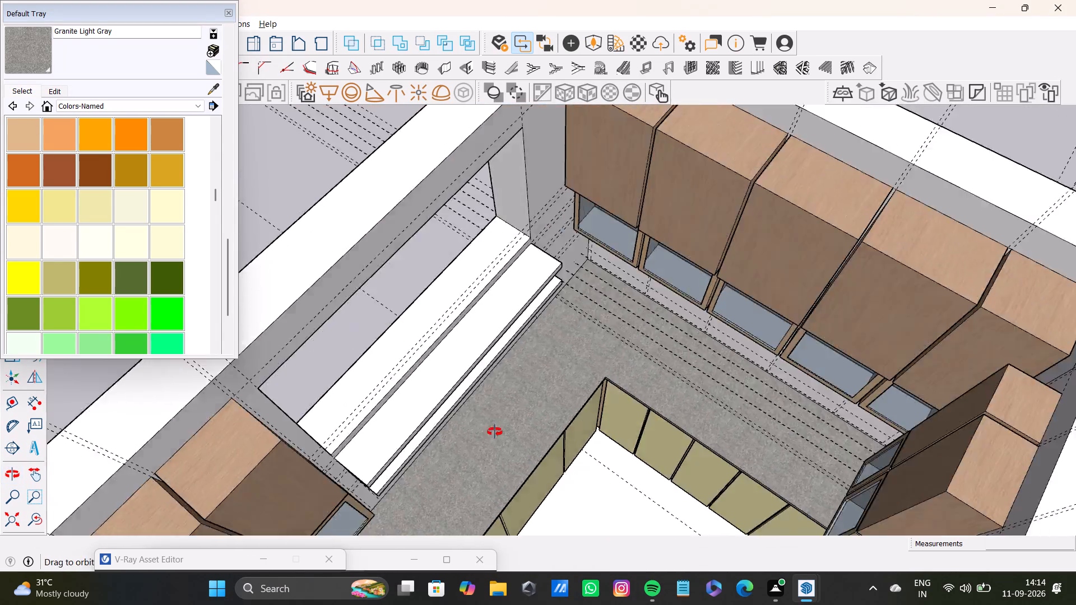
pyautogui.moveTo(495, 432); pyautogui.dragTo(398, 422, button='middle')
pyautogui.scroll(3, 442, 356)
pyautogui.keyDown('shift'); pyautogui.moveTo(448, 338); pyautogui.dragTo(496, 400, button='middle'); pyautogui.keyUp('shift')
pyautogui.scroll(3, 498, 397)
pyautogui.moveTo(449, 368); pyautogui.dragTo(358, 283, button='middle')
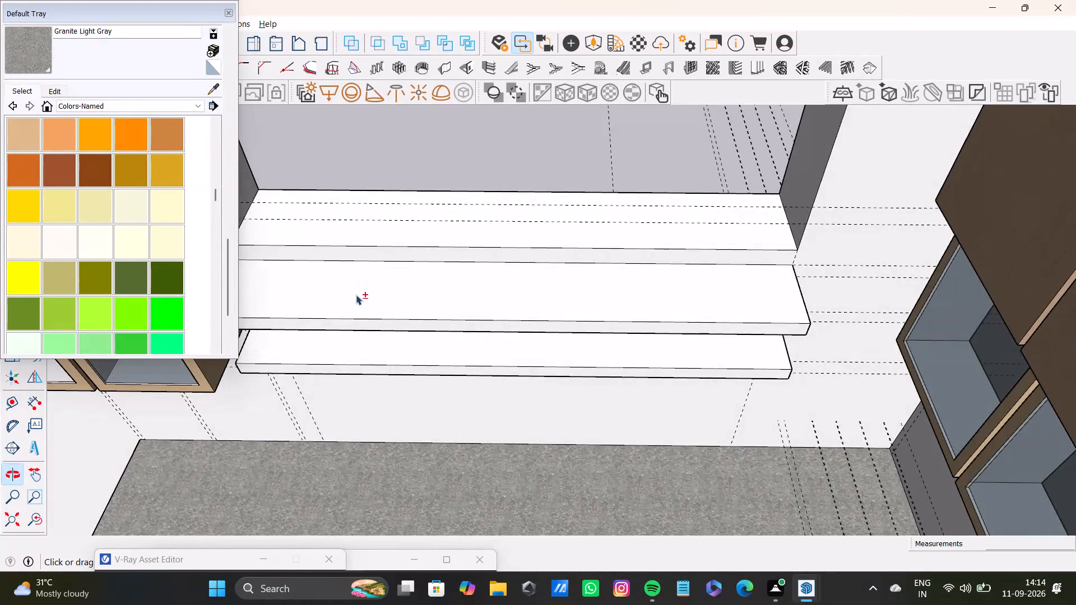
pyautogui.keyDown('shift'); pyautogui.moveTo(347, 286); pyautogui.dragTo(584, 391, button='middle'); pyautogui.keyUp('shift')
pyautogui.keyDown('shift'); pyautogui.scroll(7, 321, 351); pyautogui.keyUp('shift')
pyautogui.keyDown('shift'); pyautogui.moveTo(344, 371); pyautogui.dragTo(347, 256, button='middle'); pyautogui.keyUp('shift')
pyautogui.scroll(3, 411, 478)
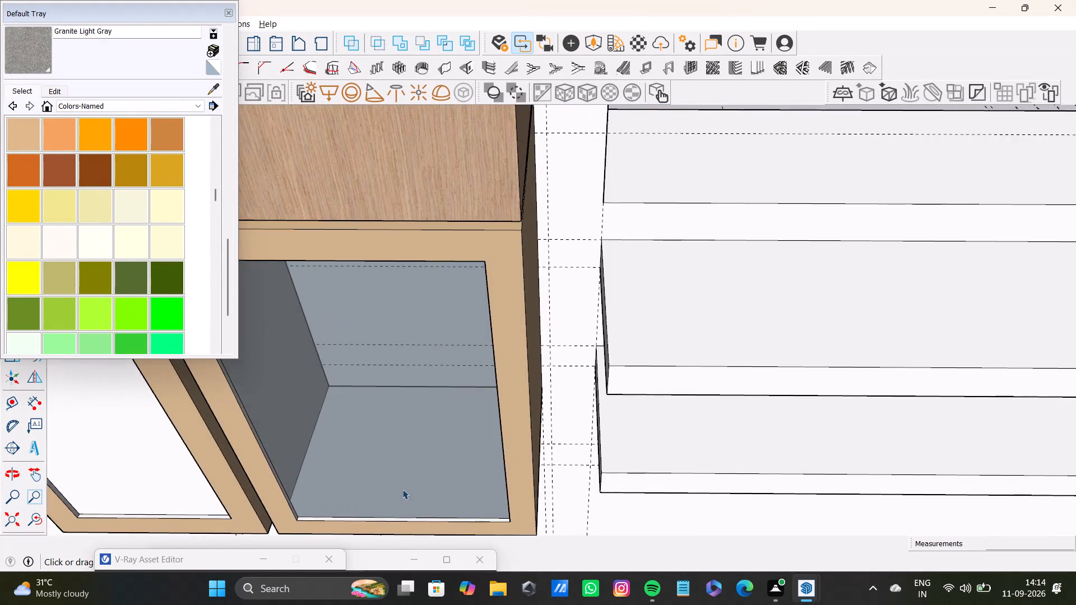
pyautogui.keyDown('shift'); pyautogui.moveTo(394, 470); pyautogui.dragTo(448, 333, button='middle'); pyautogui.keyUp('shift')
pyautogui.keyDown('shift'); pyautogui.scroll(5, 413, 355); pyautogui.keyUp('shift')
pyautogui.keyDown('shift'); pyautogui.moveTo(328, 355); pyautogui.dragTo(421, 323, button='middle'); pyautogui.keyUp('shift')
pyautogui.keyDown('shift'); pyautogui.scroll(10, 435, 359); pyautogui.keyUp('shift')
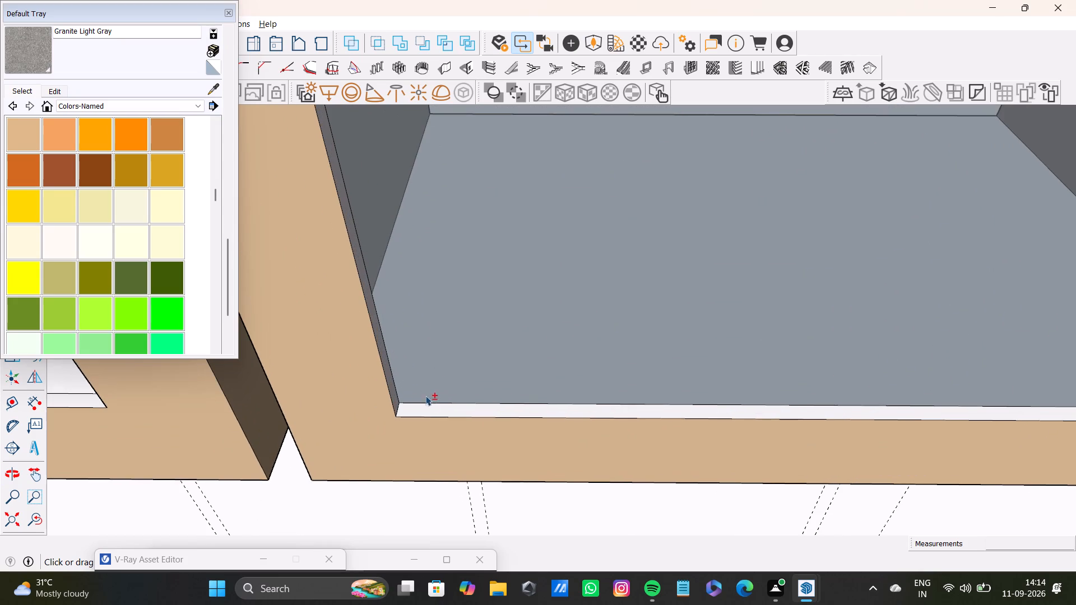
pyautogui.keyDown('shift'); pyautogui.click(430, 406); pyautogui.keyUp('shift')
pyautogui.keyDown('shift'); pyautogui.scroll(-13, 429, 407); pyautogui.keyUp('shift')
pyautogui.keyDown('shift'); pyautogui.moveTo(565, 373); pyautogui.dragTo(684, 373, button='middle'); pyautogui.keyUp('shift')
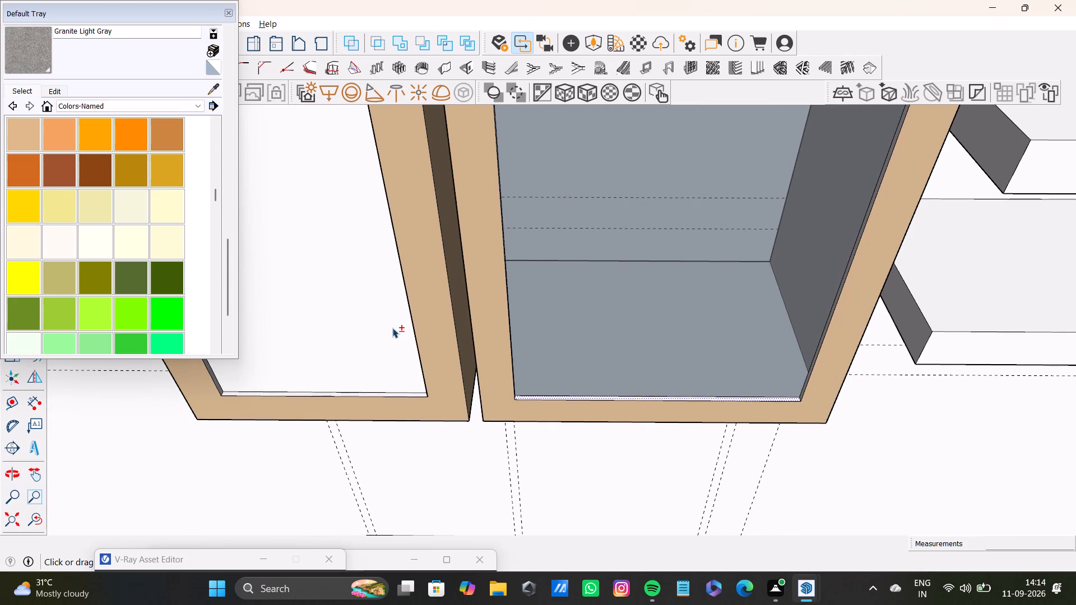
pyautogui.keyDown('shift'); pyautogui.click(392, 328); pyautogui.keyUp('shift')
pyautogui.keyDown('shift'); pyautogui.scroll(-4, 389, 329); pyautogui.keyUp('shift')
pyautogui.keyDown('shift'); pyautogui.moveTo(391, 336); pyautogui.dragTo(595, 371, button='middle'); pyautogui.keyUp('shift')
pyautogui.keyDown('shift'); pyautogui.scroll(16, 604, 381); pyautogui.keyUp('shift')
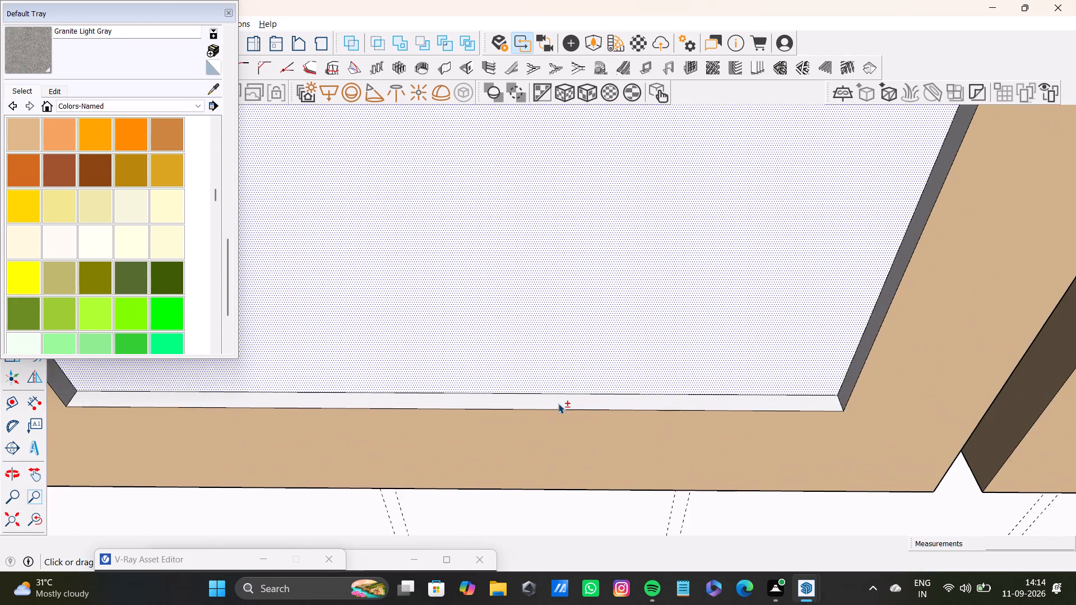
pyautogui.keyDown('shift'); pyautogui.click(558, 403); pyautogui.keyUp('shift')
pyautogui.keyDown('shift'); pyautogui.scroll(-8, 558, 403); pyautogui.keyUp('shift')
pyautogui.keyDown('shift'); pyautogui.moveTo(555, 421); pyautogui.dragTo(545, 433, button='middle'); pyautogui.keyUp('shift')
pyautogui.keyDown('shift'); pyautogui.scroll(-1, 543, 436); pyautogui.keyUp('shift')
pyautogui.moveTo(549, 438); pyautogui.dragTo(679, 454, button='middle')
pyautogui.scroll(6, 730, 402)
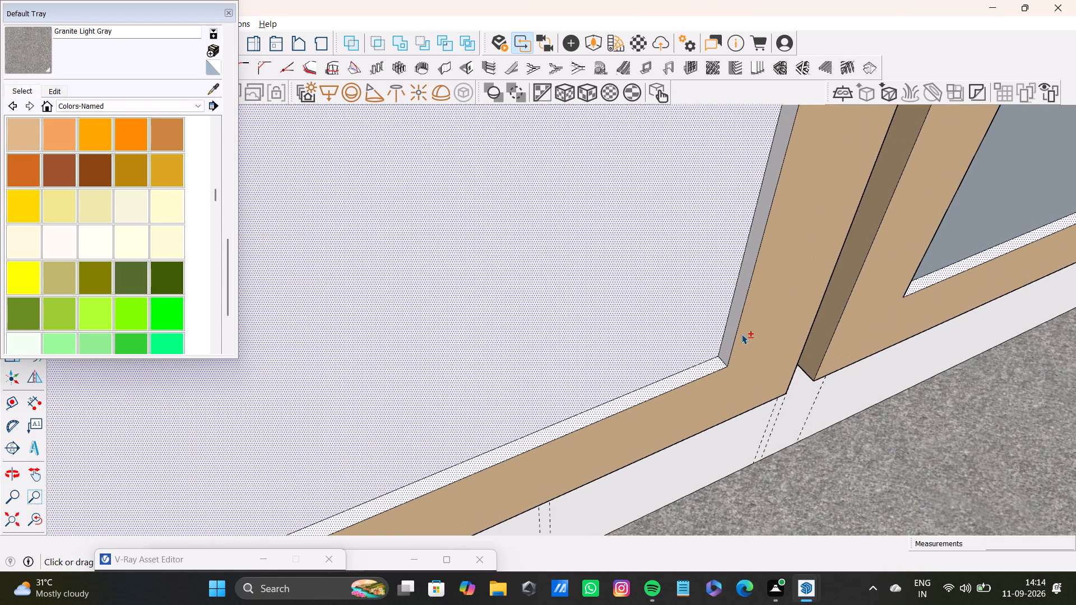
pyautogui.keyDown('shift'); pyautogui.click(729, 332); pyautogui.keyUp('shift')
pyautogui.keyDown('shift'); pyautogui.scroll(-12, 725, 343); pyautogui.keyUp('shift')
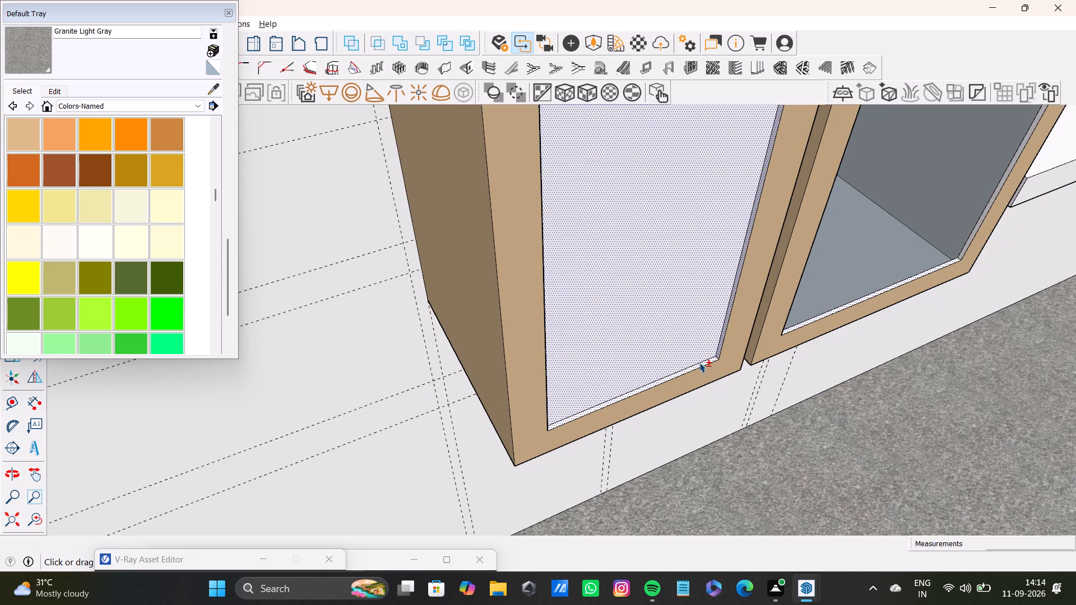
pyautogui.keyDown('shift'); pyautogui.scroll(-3, 699, 362); pyautogui.keyUp('shift')
# Add the two frames' upper inner edges to the selection and paint all selected faces with Translucent Glass Gray from Glass and Mirrors.
pyautogui.keyDown('shift'); pyautogui.moveTo(705, 364); pyautogui.dragTo(734, 369, button='middle'); pyautogui.keyUp('shift')
pyautogui.moveTo(708, 373); pyautogui.dragTo(508, 384, button='middle')
pyautogui.scroll(6, 518, 352)
pyautogui.moveTo(537, 350); pyautogui.dragTo(428, 354, button='middle')
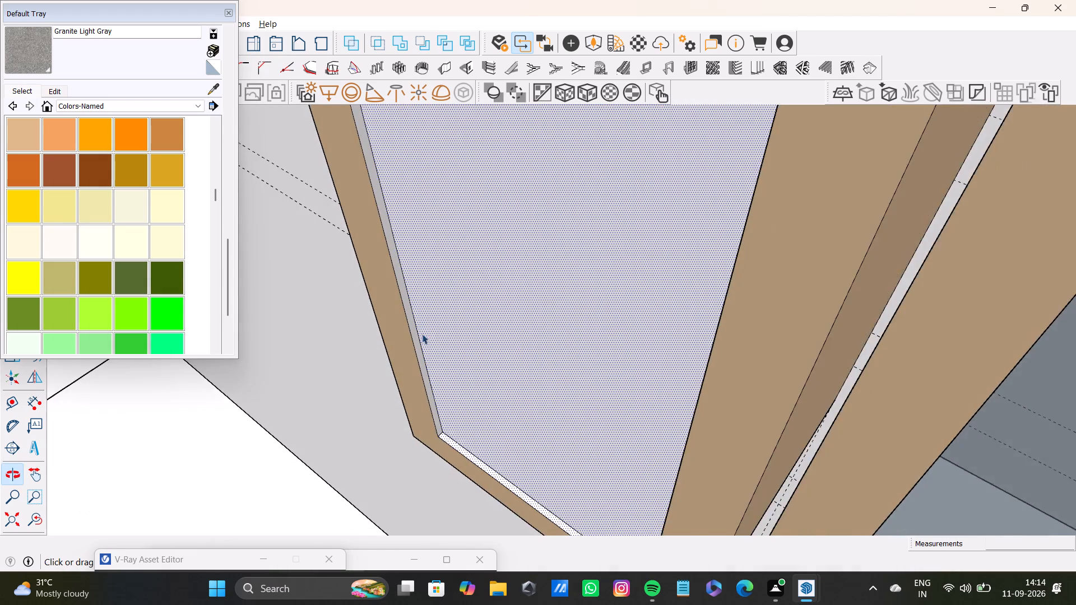
pyautogui.keyDown('shift'); pyautogui.scroll(3, 422, 333); pyautogui.keyUp('shift')
pyautogui.keyDown('shift'); pyautogui.click(418, 343); pyautogui.keyUp('shift')
pyautogui.keyDown('shift'); pyautogui.scroll(7, 426, 347); pyautogui.keyUp('shift')
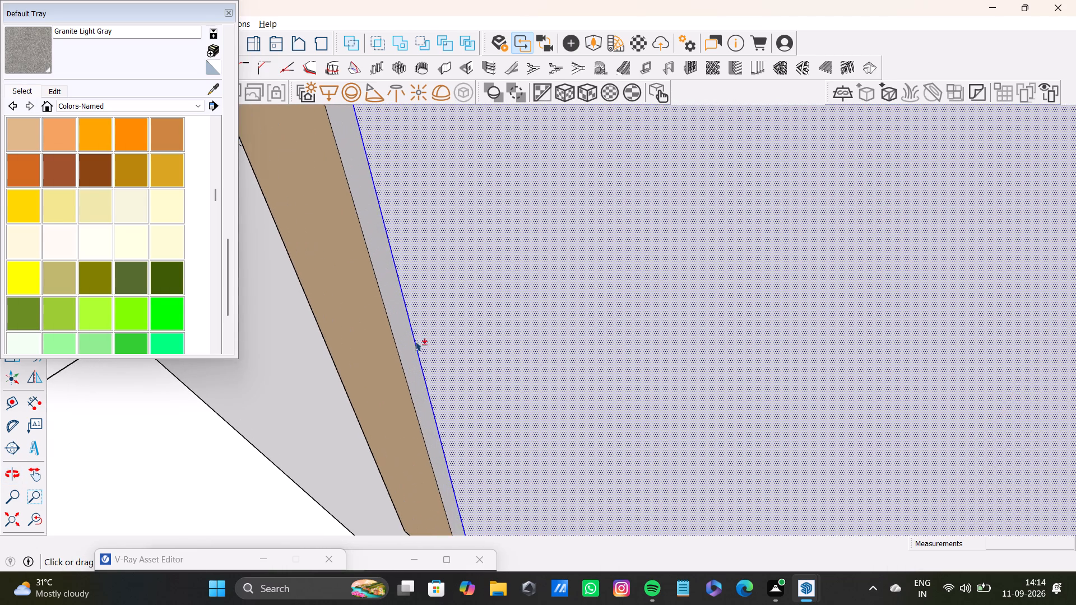
pyautogui.keyDown('shift'); pyautogui.click(415, 341); pyautogui.keyUp('shift')
pyautogui.keyDown('shift'); pyautogui.scroll(-15, 417, 341); pyautogui.keyUp('shift')
pyautogui.keyDown('shift'); pyautogui.moveTo(429, 354); pyautogui.dragTo(426, 453, button='middle'); pyautogui.keyUp('shift')
pyautogui.keyDown('shift'); pyautogui.scroll(-1, 426, 453); pyautogui.keyUp('shift')
pyautogui.moveTo(452, 434); pyautogui.dragTo(586, 430, button='middle')
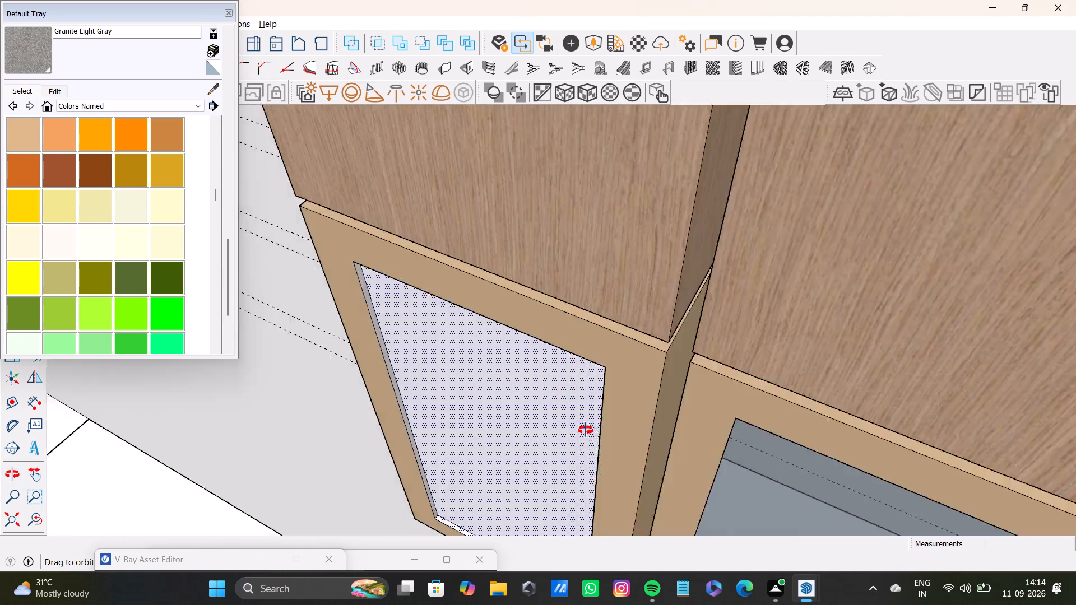
pyautogui.moveTo(586, 430); pyautogui.dragTo(620, 502, button='middle')
pyautogui.moveTo(569, 460); pyautogui.dragTo(555, 259, button='middle')
pyautogui.keyDown('shift'); pyautogui.moveTo(526, 253); pyautogui.dragTo(518, 436, button='middle'); pyautogui.keyUp('shift')
pyautogui.keyDown('shift'); pyautogui.scroll(-1, 517, 435); pyautogui.keyUp('shift')
pyautogui.moveTo(489, 409); pyautogui.dragTo(489, 312, button='middle')
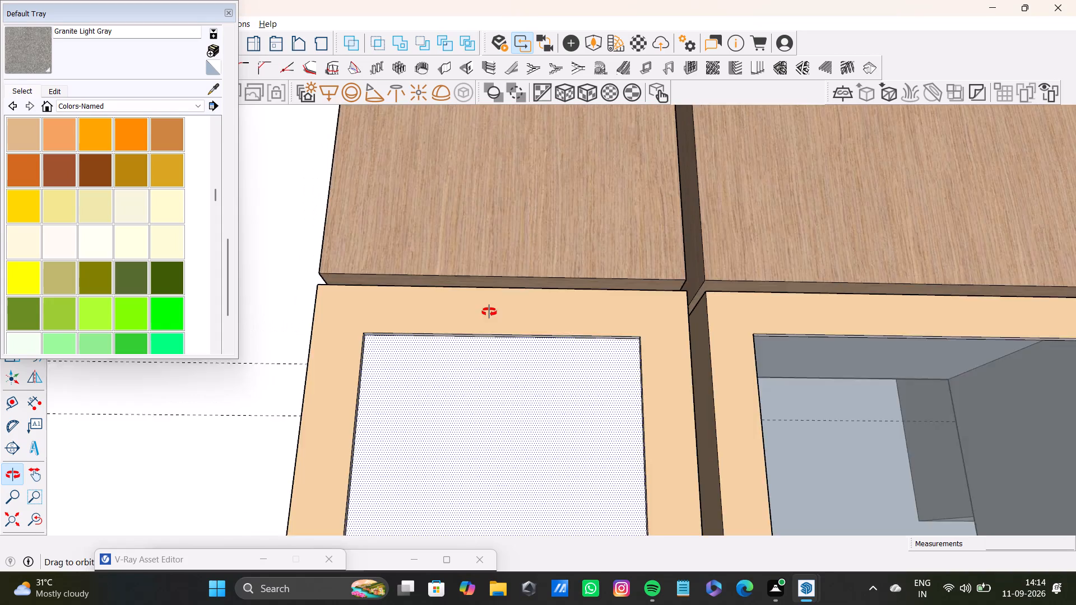
pyautogui.moveTo(489, 312); pyautogui.dragTo(491, 268, button='middle')
pyautogui.keyDown('shift'); pyautogui.scroll(4, 478, 367); pyautogui.keyUp('shift')
pyautogui.keyDown('shift'); pyautogui.moveTo(479, 309); pyautogui.dragTo(474, 420, button='middle'); pyautogui.keyUp('shift')
pyautogui.moveTo(465, 394); pyautogui.dragTo(465, 308, button='middle')
pyautogui.keyDown('shift'); pyautogui.scroll(3, 458, 308); pyautogui.keyUp('shift')
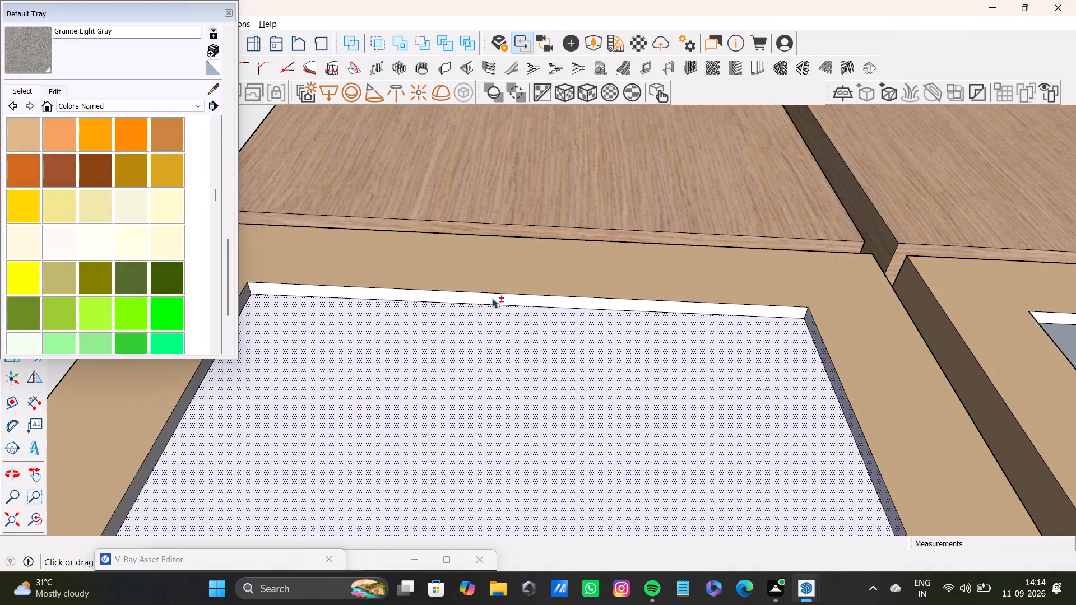
pyautogui.keyDown('shift'); pyautogui.click(492, 298); pyautogui.keyUp('shift')
pyautogui.keyDown('shift'); pyautogui.scroll(-3, 830, 355); pyautogui.keyUp('shift')
pyautogui.keyDown('shift'); pyautogui.moveTo(720, 317); pyautogui.dragTo(375, 315, button='middle'); pyautogui.keyUp('shift')
pyautogui.keyDown('shift'); pyautogui.scroll(5, 593, 323); pyautogui.keyUp('shift')
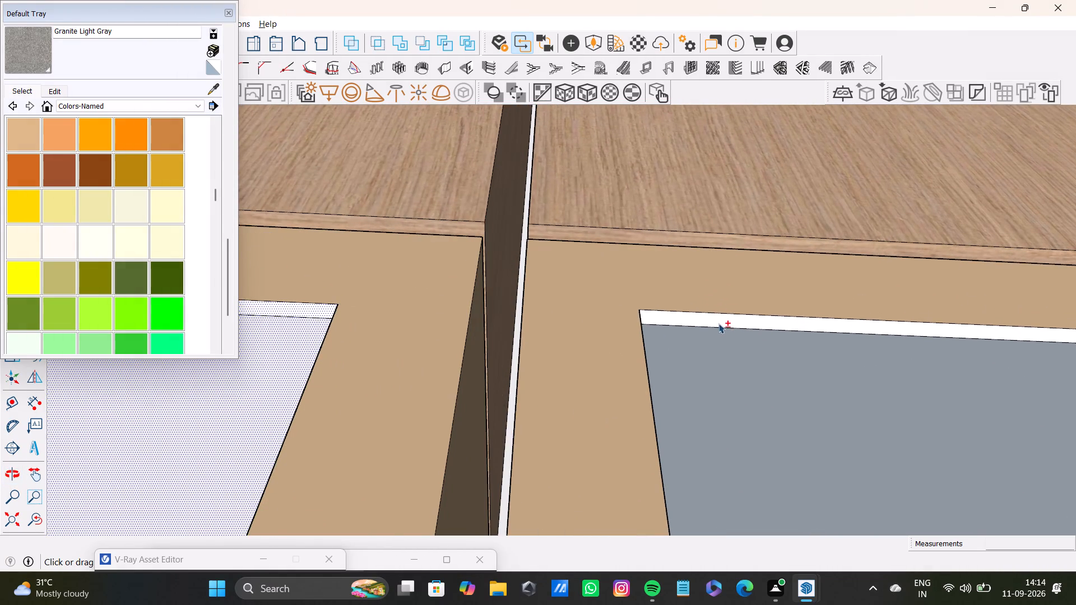
pyautogui.keyDown('shift'); pyautogui.click(719, 323); pyautogui.keyUp('shift')
pyautogui.keyDown('shift'); pyautogui.scroll(-4, 720, 323); pyautogui.keyUp('shift')
pyautogui.keyDown('shift'); pyautogui.moveTo(739, 340); pyautogui.dragTo(299, 338, button='middle'); pyautogui.keyUp('shift')
pyautogui.keyDown('shift'); pyautogui.scroll(-13, 427, 342); pyautogui.keyUp('shift')
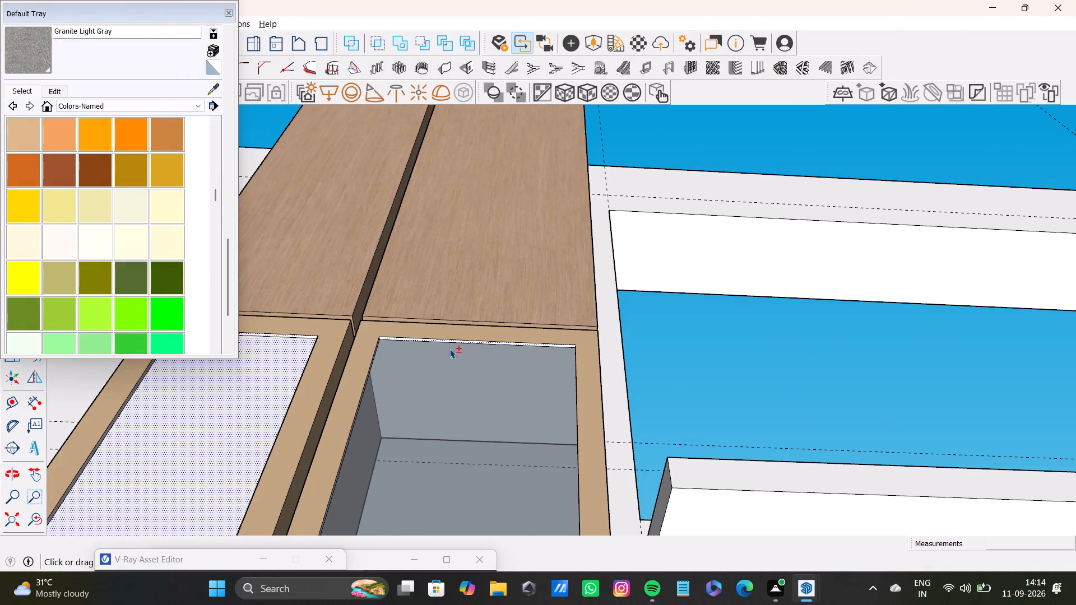
pyautogui.keyDown('shift'); pyautogui.moveTo(452, 348); pyautogui.dragTo(492, 348, button='middle'); pyautogui.keyUp('shift')
pyautogui.keyDown('shift'); pyautogui.click(160, 107); pyautogui.keyUp('shift')
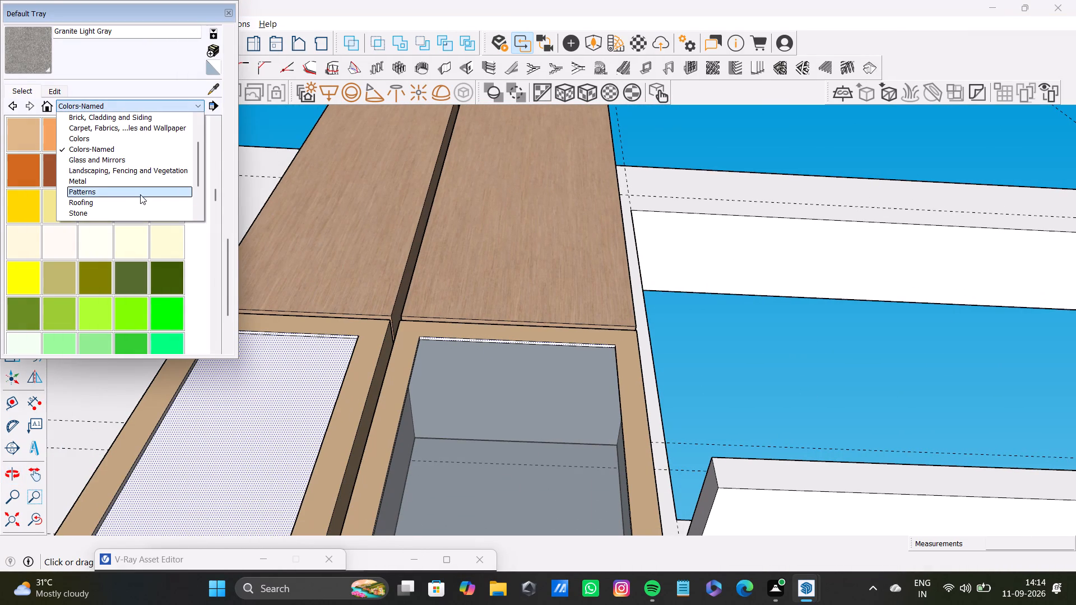
pyautogui.keyDown('shift'); pyautogui.click(145, 161); pyautogui.keyUp('shift')
pyautogui.keyDown('shift'); pyautogui.click(50, 129); pyautogui.keyUp('shift')
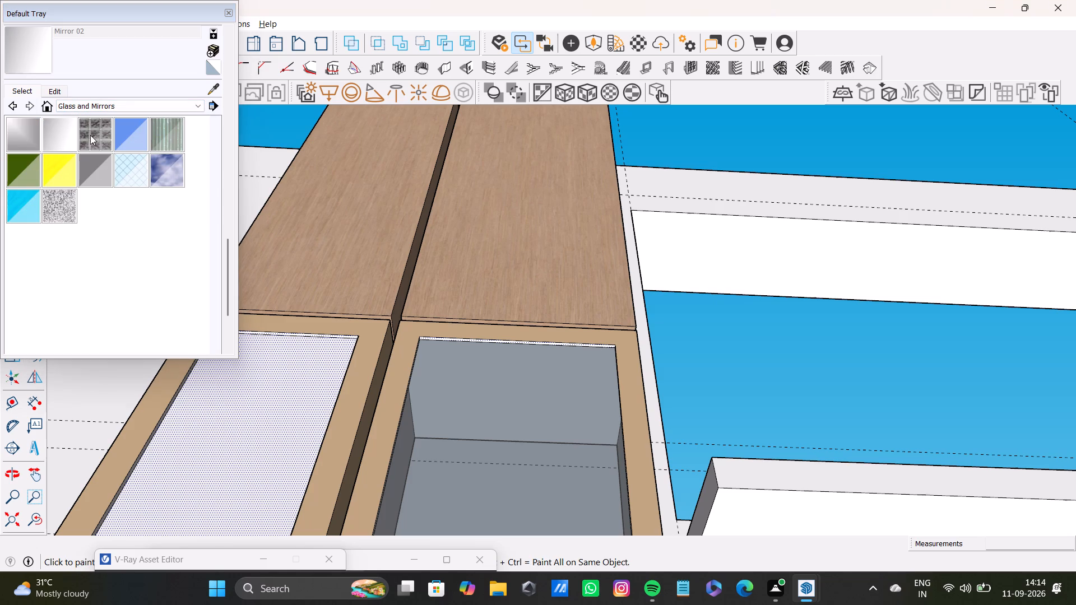
pyautogui.keyDown('shift'); pyautogui.click(84, 178); pyautogui.keyUp('shift')
pyautogui.keyDown('shift'); pyautogui.click(348, 342); pyautogui.keyUp('shift')
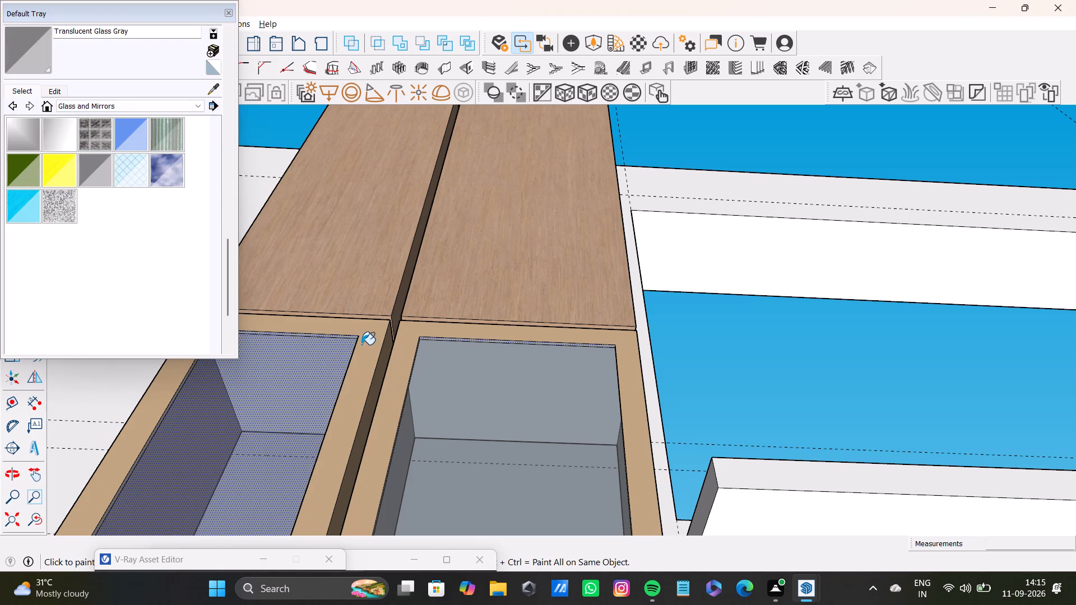
# Check the glass panels and inner frame edges of the framed doors along the other upper cabinet run.
pyautogui.press('space')
pyautogui.scroll(-5, 424, 362)
pyautogui.moveTo(425, 365); pyautogui.dragTo(590, 500, button='middle')
pyautogui.keyDown('shift'); pyautogui.scroll(-3, 600, 475); pyautogui.keyUp('shift')
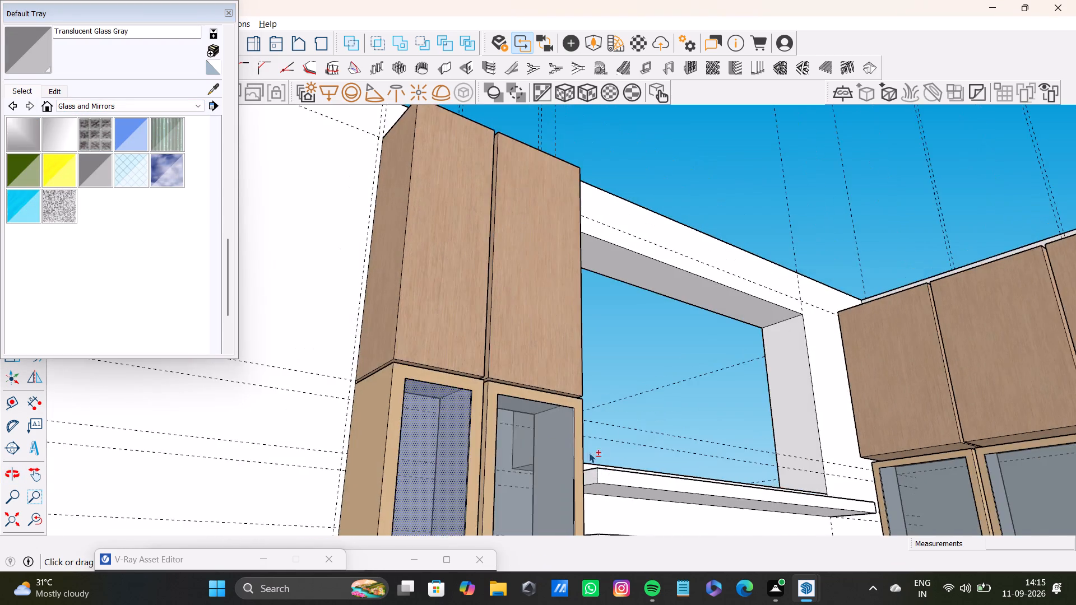
pyautogui.keyDown('shift'); pyautogui.moveTo(579, 450); pyautogui.dragTo(246, 409, button='middle'); pyautogui.keyUp('shift')
pyautogui.moveTo(336, 410); pyautogui.dragTo(515, 507, button='middle')
pyautogui.scroll(13, 595, 411)
pyautogui.keyDown('shift'); pyautogui.moveTo(571, 369); pyautogui.dragTo(560, 370, button='middle'); pyautogui.keyUp('shift')
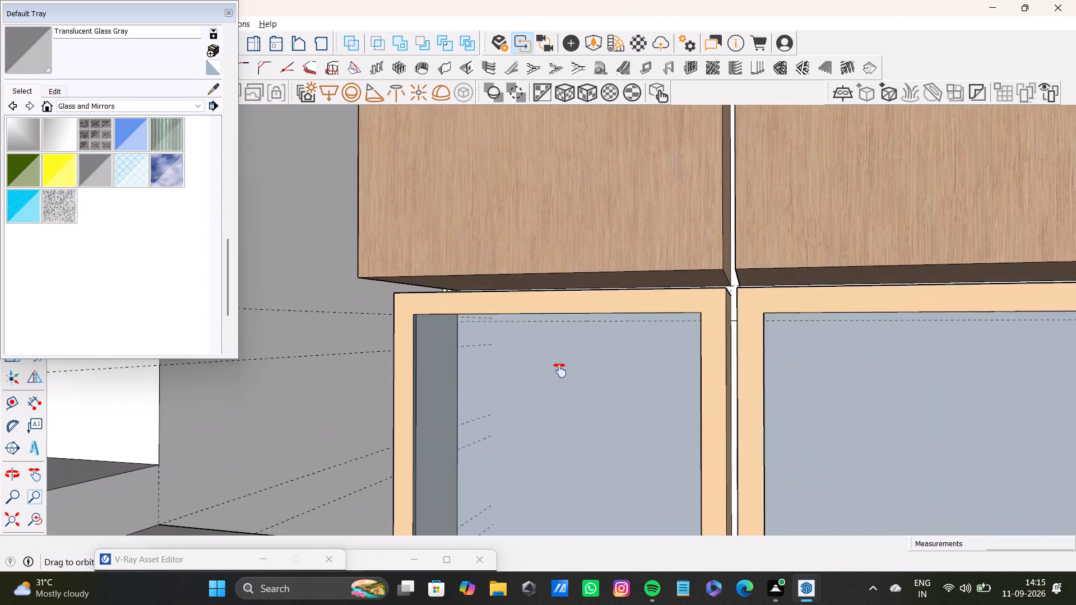
pyautogui.keyDown('shift'); pyautogui.moveTo(560, 370); pyautogui.dragTo(494, 397, button='middle'); pyautogui.keyUp('shift')
pyautogui.moveTo(484, 394); pyautogui.dragTo(98, 238, button='middle')
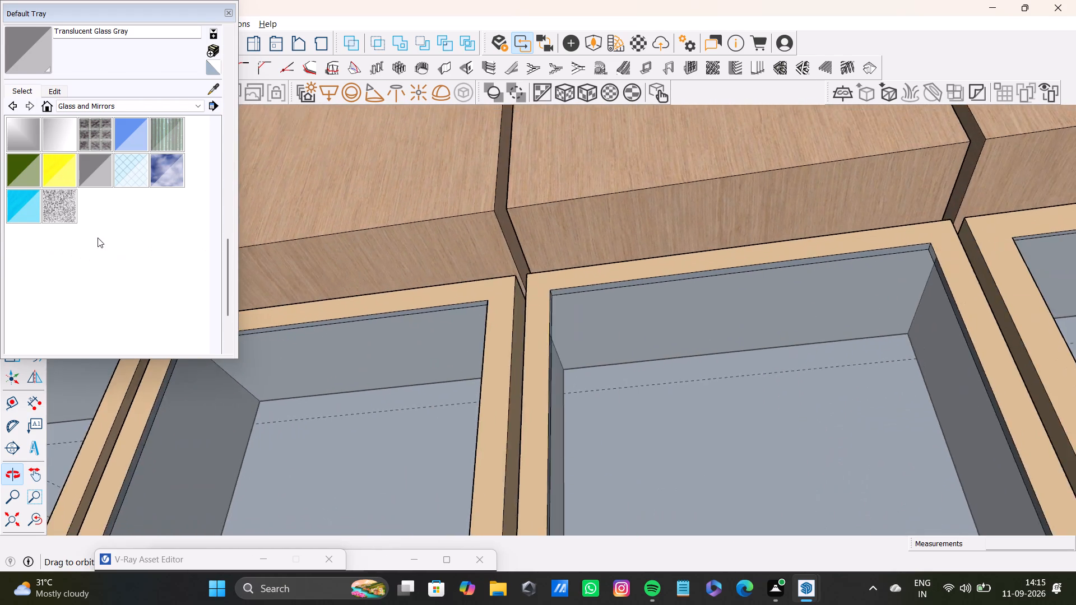
pyautogui.moveTo(98, 238); pyautogui.dragTo(54, 248, button='middle')
pyautogui.keyDown('shift'); pyautogui.moveTo(924, 266); pyautogui.dragTo(312, 264, button='middle'); pyautogui.keyUp('shift')
pyautogui.keyDown('shift'); pyautogui.moveTo(1075, 287); pyautogui.dragTo(586, 333, button='middle'); pyautogui.keyUp('shift')
pyautogui.keyDown('shift'); pyautogui.moveTo(602, 228); pyautogui.dragTo(613, 224, button='middle'); pyautogui.keyUp('shift')
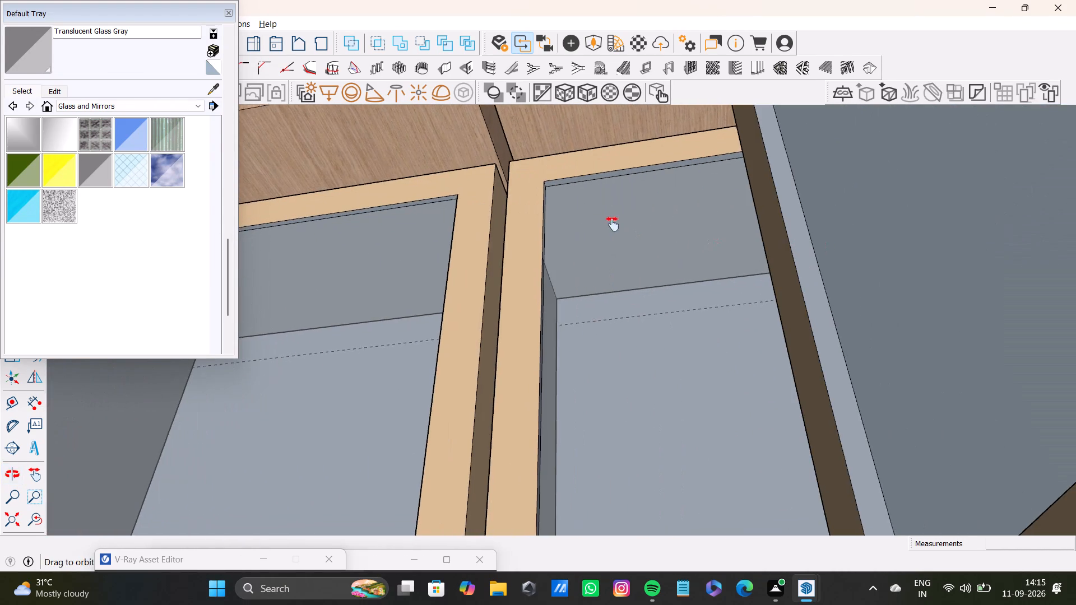
pyautogui.keyDown('shift'); pyautogui.moveTo(613, 224); pyautogui.dragTo(974, 223, button='middle'); pyautogui.keyUp('shift')
# Close the Default Tray.
pyautogui.click(233, 15)
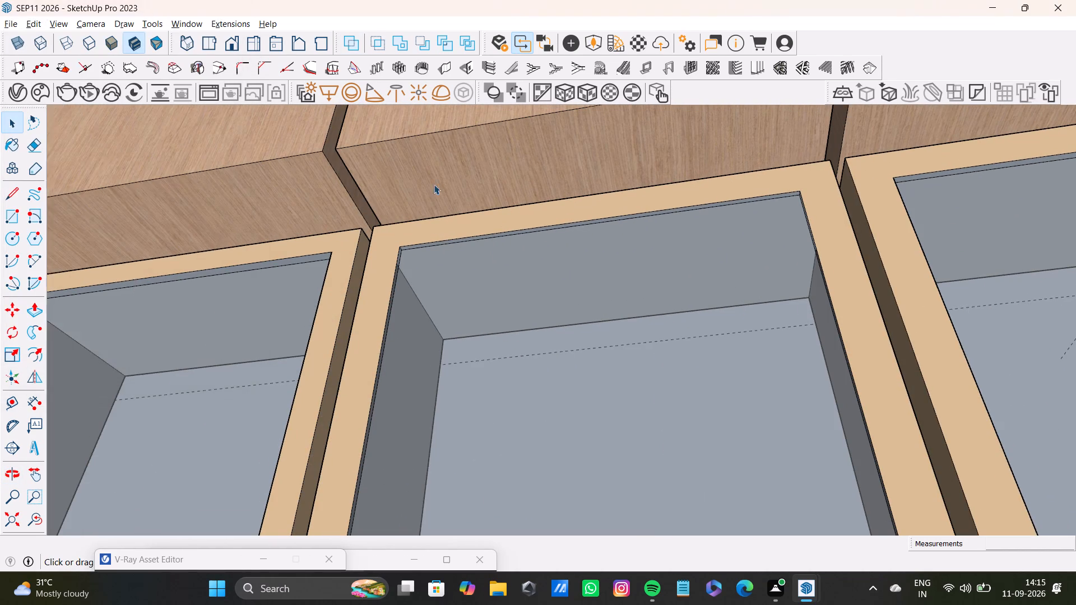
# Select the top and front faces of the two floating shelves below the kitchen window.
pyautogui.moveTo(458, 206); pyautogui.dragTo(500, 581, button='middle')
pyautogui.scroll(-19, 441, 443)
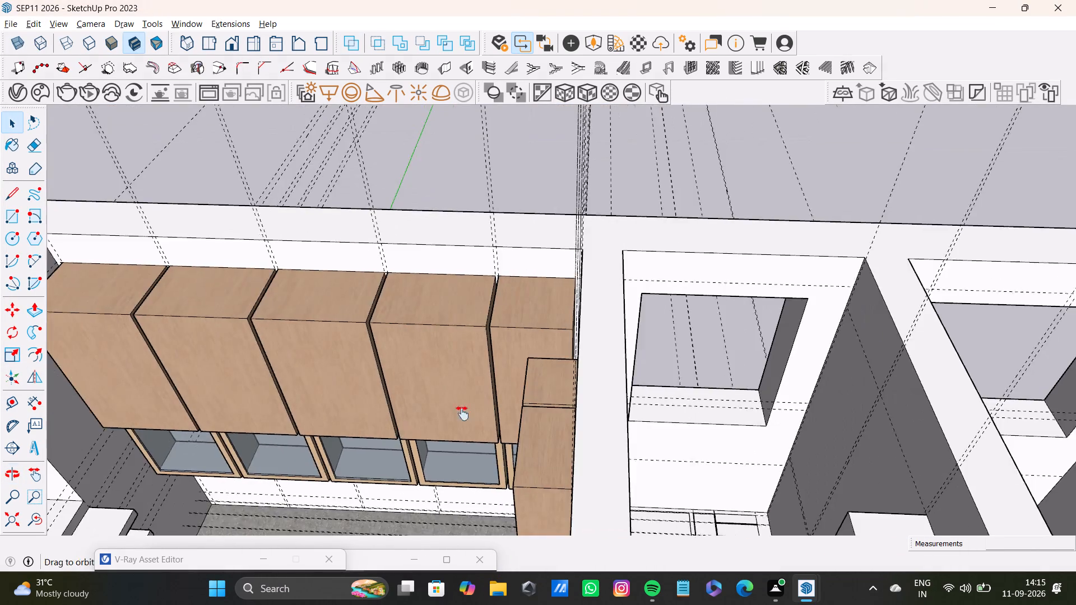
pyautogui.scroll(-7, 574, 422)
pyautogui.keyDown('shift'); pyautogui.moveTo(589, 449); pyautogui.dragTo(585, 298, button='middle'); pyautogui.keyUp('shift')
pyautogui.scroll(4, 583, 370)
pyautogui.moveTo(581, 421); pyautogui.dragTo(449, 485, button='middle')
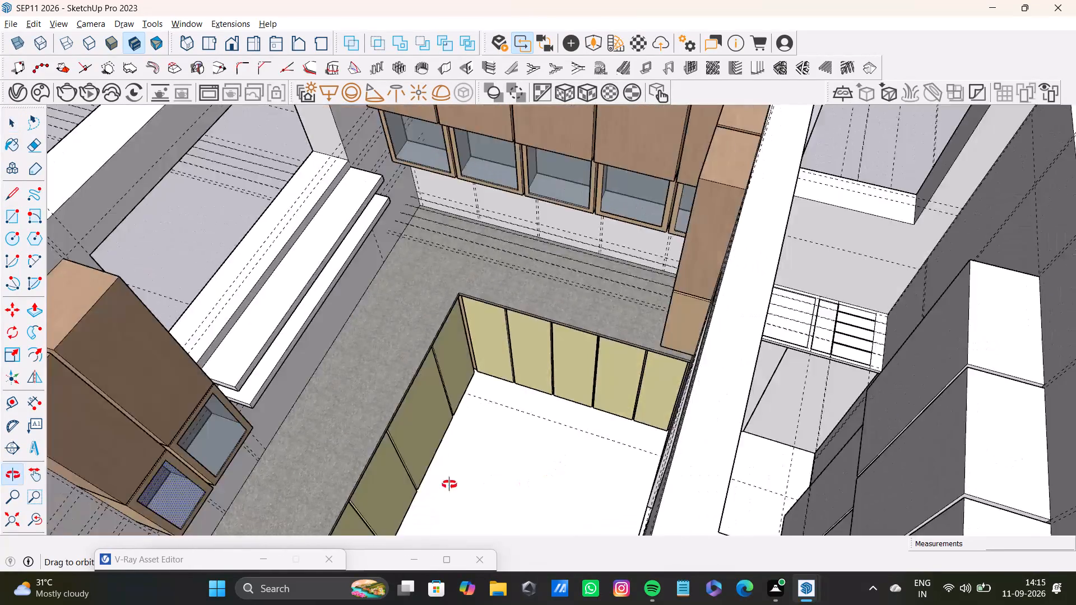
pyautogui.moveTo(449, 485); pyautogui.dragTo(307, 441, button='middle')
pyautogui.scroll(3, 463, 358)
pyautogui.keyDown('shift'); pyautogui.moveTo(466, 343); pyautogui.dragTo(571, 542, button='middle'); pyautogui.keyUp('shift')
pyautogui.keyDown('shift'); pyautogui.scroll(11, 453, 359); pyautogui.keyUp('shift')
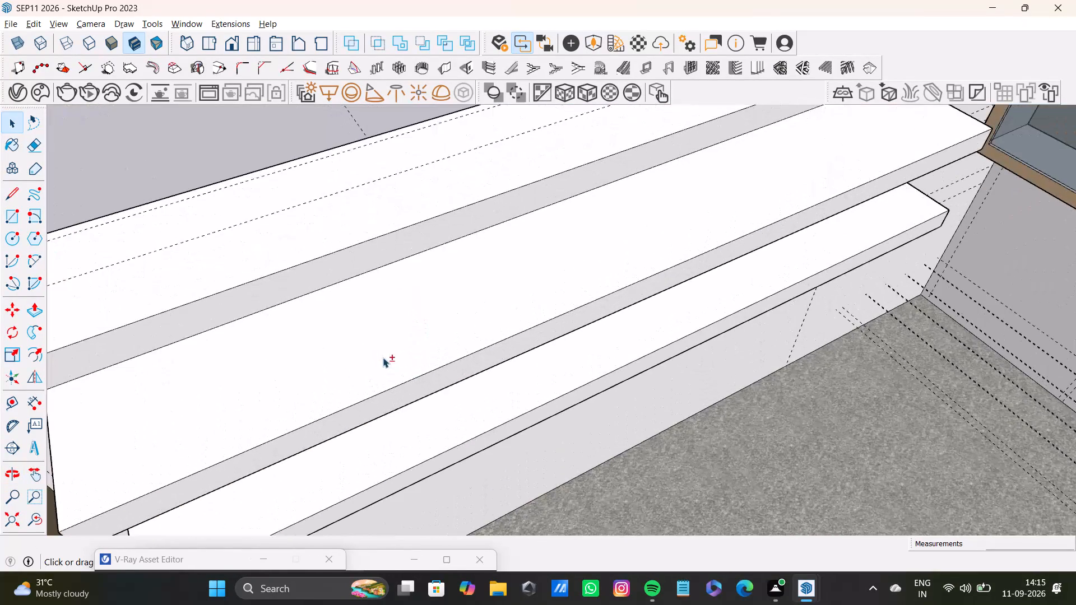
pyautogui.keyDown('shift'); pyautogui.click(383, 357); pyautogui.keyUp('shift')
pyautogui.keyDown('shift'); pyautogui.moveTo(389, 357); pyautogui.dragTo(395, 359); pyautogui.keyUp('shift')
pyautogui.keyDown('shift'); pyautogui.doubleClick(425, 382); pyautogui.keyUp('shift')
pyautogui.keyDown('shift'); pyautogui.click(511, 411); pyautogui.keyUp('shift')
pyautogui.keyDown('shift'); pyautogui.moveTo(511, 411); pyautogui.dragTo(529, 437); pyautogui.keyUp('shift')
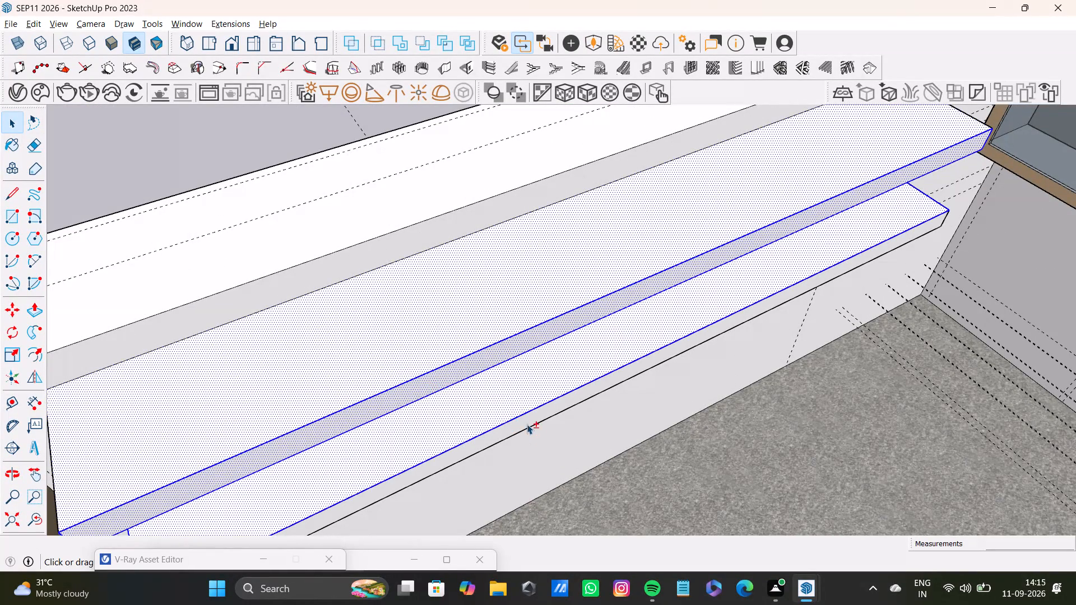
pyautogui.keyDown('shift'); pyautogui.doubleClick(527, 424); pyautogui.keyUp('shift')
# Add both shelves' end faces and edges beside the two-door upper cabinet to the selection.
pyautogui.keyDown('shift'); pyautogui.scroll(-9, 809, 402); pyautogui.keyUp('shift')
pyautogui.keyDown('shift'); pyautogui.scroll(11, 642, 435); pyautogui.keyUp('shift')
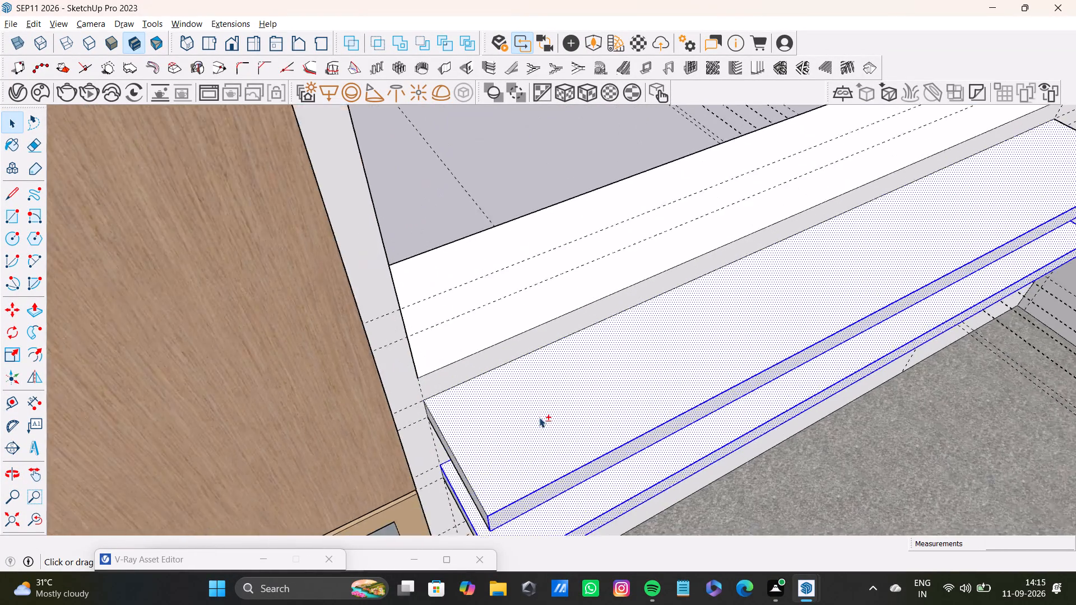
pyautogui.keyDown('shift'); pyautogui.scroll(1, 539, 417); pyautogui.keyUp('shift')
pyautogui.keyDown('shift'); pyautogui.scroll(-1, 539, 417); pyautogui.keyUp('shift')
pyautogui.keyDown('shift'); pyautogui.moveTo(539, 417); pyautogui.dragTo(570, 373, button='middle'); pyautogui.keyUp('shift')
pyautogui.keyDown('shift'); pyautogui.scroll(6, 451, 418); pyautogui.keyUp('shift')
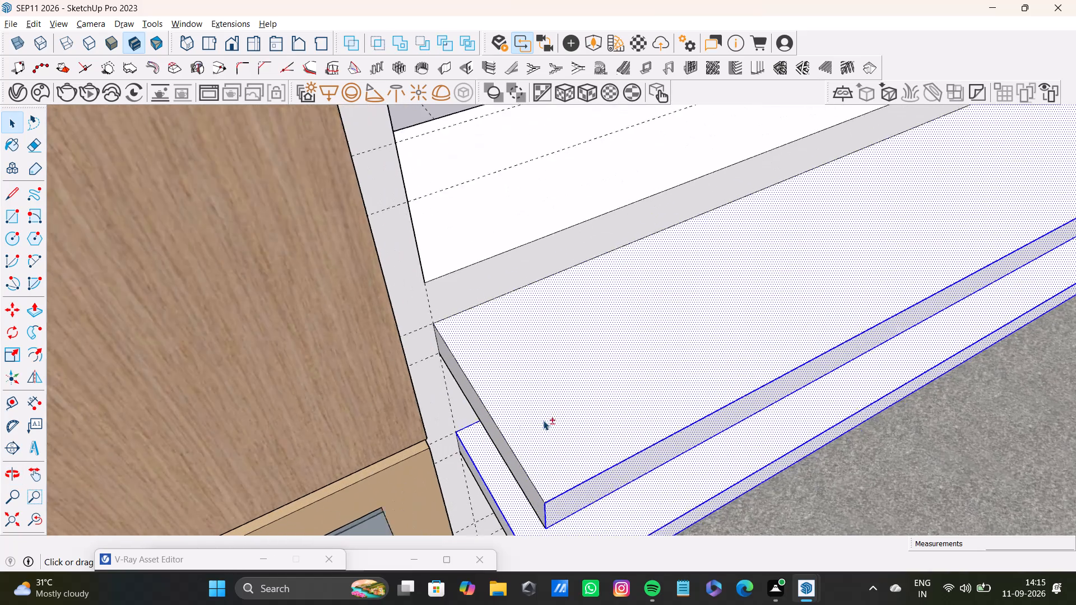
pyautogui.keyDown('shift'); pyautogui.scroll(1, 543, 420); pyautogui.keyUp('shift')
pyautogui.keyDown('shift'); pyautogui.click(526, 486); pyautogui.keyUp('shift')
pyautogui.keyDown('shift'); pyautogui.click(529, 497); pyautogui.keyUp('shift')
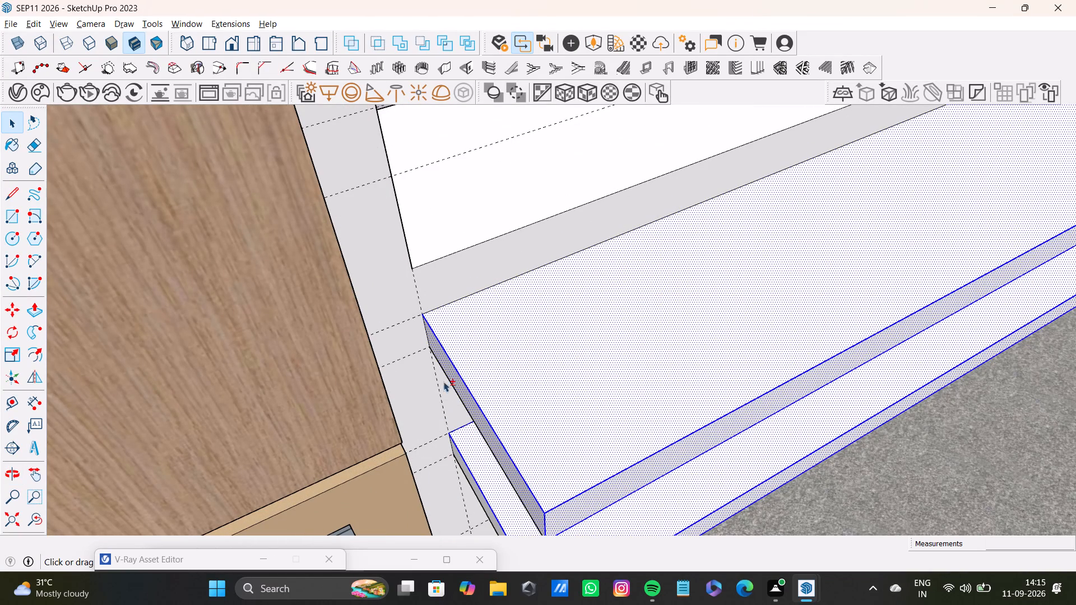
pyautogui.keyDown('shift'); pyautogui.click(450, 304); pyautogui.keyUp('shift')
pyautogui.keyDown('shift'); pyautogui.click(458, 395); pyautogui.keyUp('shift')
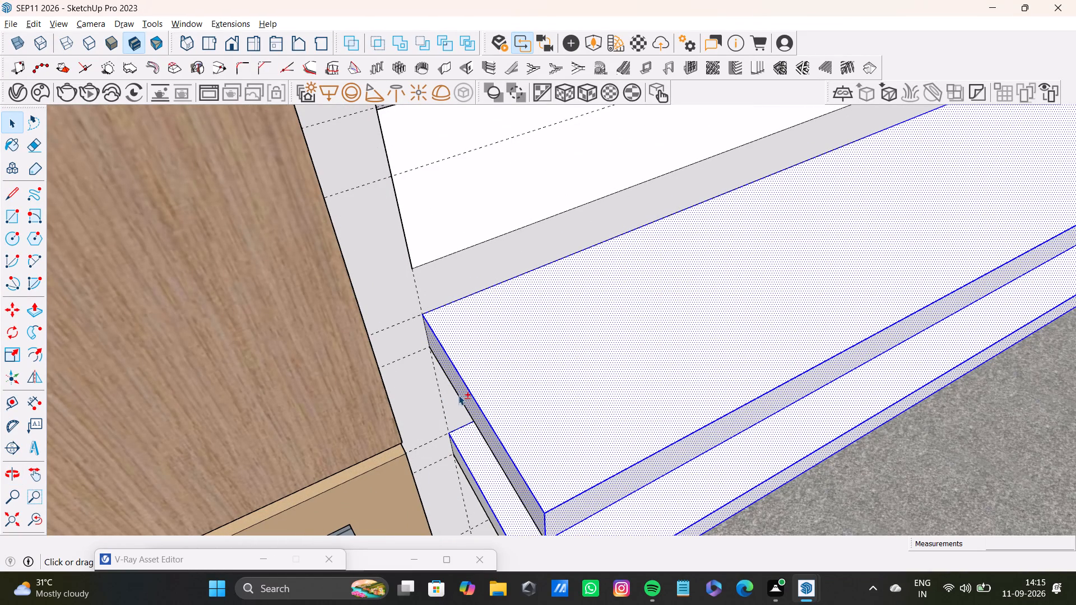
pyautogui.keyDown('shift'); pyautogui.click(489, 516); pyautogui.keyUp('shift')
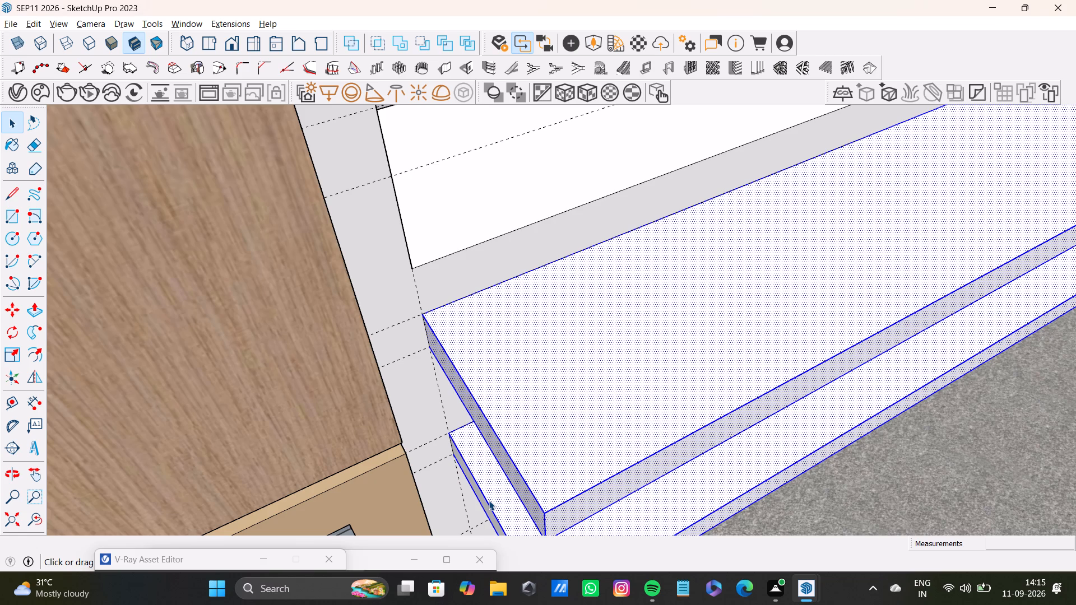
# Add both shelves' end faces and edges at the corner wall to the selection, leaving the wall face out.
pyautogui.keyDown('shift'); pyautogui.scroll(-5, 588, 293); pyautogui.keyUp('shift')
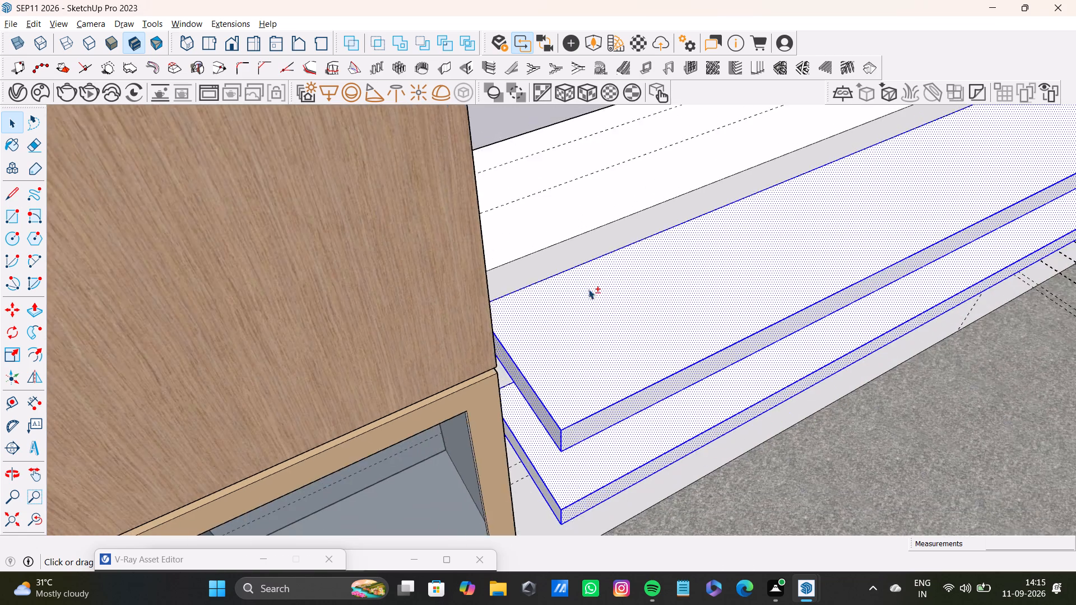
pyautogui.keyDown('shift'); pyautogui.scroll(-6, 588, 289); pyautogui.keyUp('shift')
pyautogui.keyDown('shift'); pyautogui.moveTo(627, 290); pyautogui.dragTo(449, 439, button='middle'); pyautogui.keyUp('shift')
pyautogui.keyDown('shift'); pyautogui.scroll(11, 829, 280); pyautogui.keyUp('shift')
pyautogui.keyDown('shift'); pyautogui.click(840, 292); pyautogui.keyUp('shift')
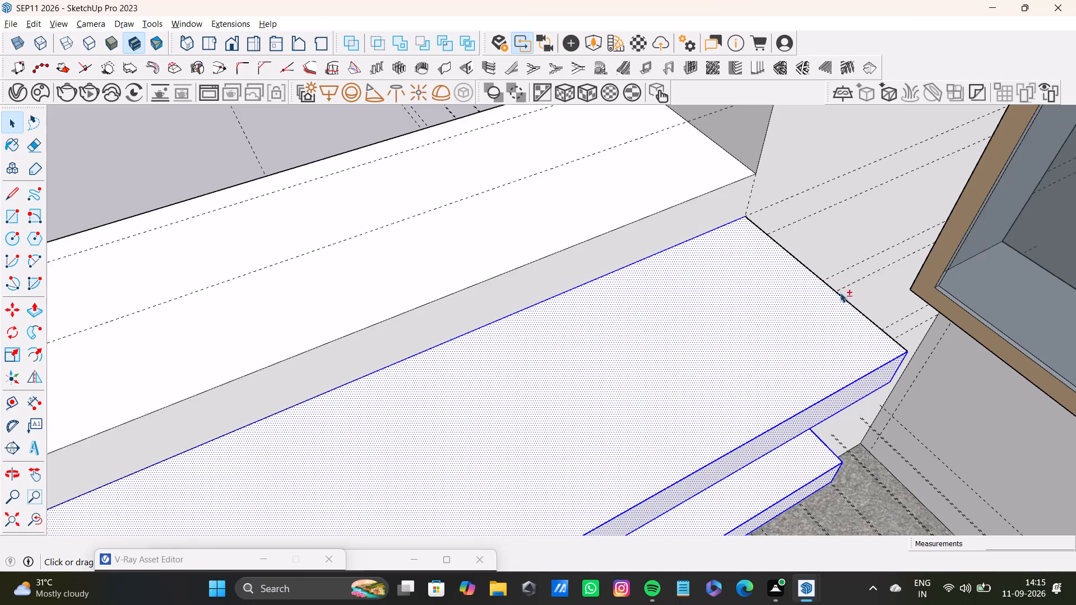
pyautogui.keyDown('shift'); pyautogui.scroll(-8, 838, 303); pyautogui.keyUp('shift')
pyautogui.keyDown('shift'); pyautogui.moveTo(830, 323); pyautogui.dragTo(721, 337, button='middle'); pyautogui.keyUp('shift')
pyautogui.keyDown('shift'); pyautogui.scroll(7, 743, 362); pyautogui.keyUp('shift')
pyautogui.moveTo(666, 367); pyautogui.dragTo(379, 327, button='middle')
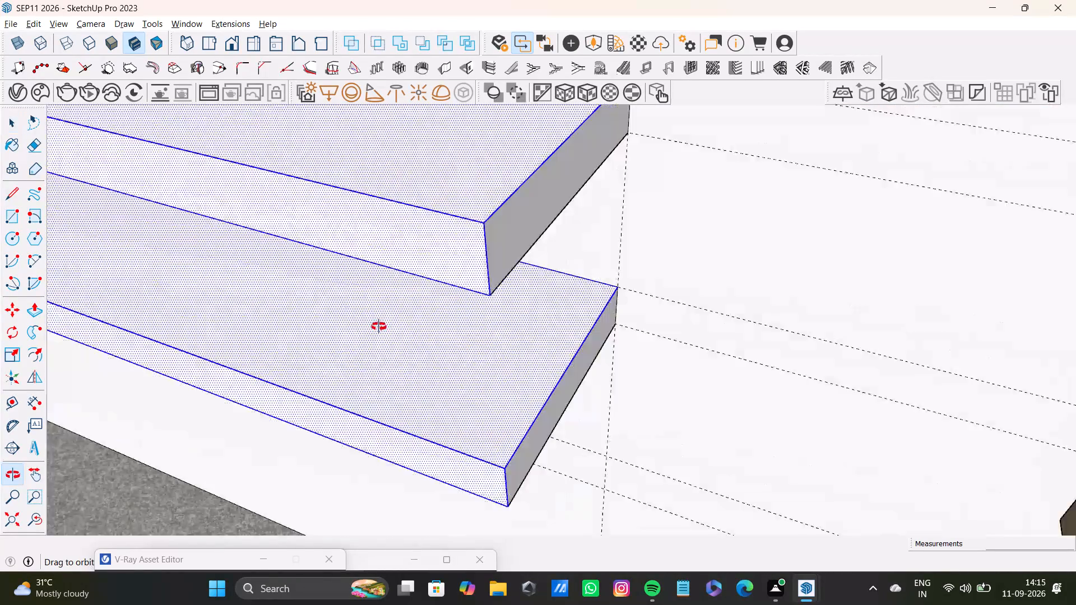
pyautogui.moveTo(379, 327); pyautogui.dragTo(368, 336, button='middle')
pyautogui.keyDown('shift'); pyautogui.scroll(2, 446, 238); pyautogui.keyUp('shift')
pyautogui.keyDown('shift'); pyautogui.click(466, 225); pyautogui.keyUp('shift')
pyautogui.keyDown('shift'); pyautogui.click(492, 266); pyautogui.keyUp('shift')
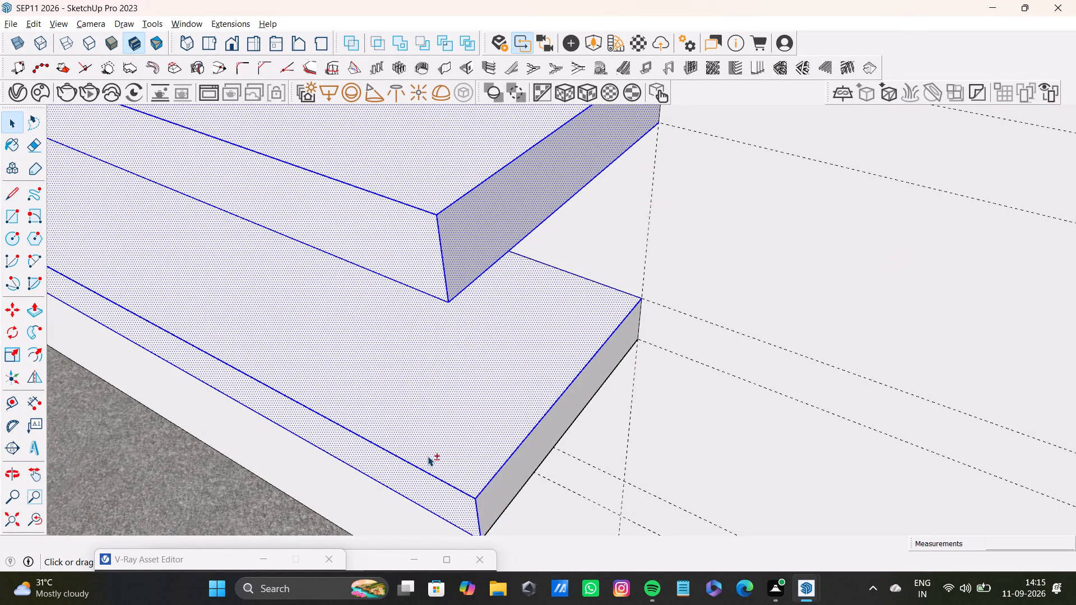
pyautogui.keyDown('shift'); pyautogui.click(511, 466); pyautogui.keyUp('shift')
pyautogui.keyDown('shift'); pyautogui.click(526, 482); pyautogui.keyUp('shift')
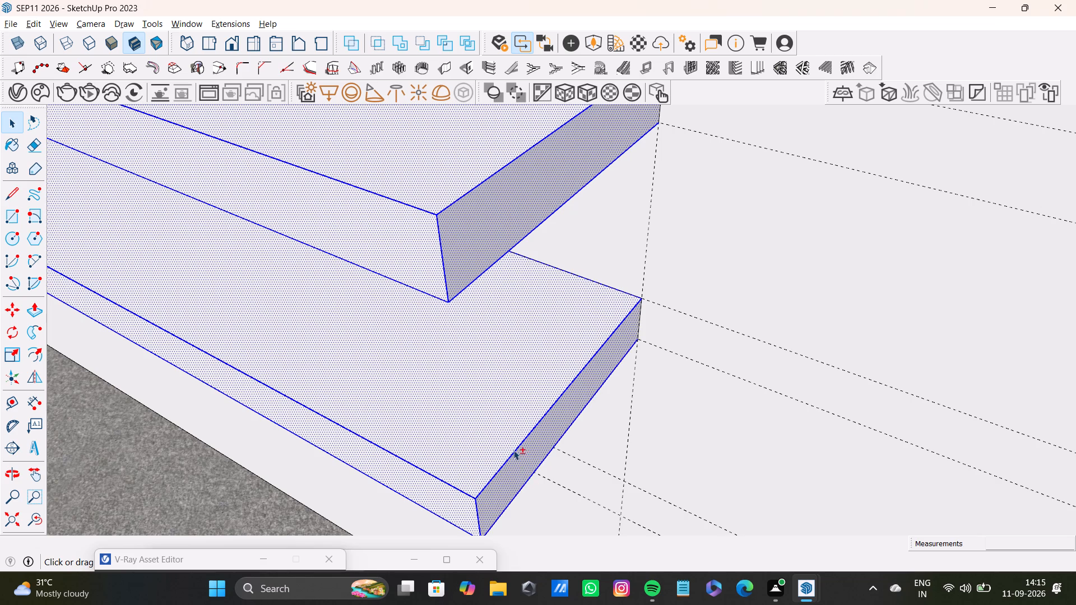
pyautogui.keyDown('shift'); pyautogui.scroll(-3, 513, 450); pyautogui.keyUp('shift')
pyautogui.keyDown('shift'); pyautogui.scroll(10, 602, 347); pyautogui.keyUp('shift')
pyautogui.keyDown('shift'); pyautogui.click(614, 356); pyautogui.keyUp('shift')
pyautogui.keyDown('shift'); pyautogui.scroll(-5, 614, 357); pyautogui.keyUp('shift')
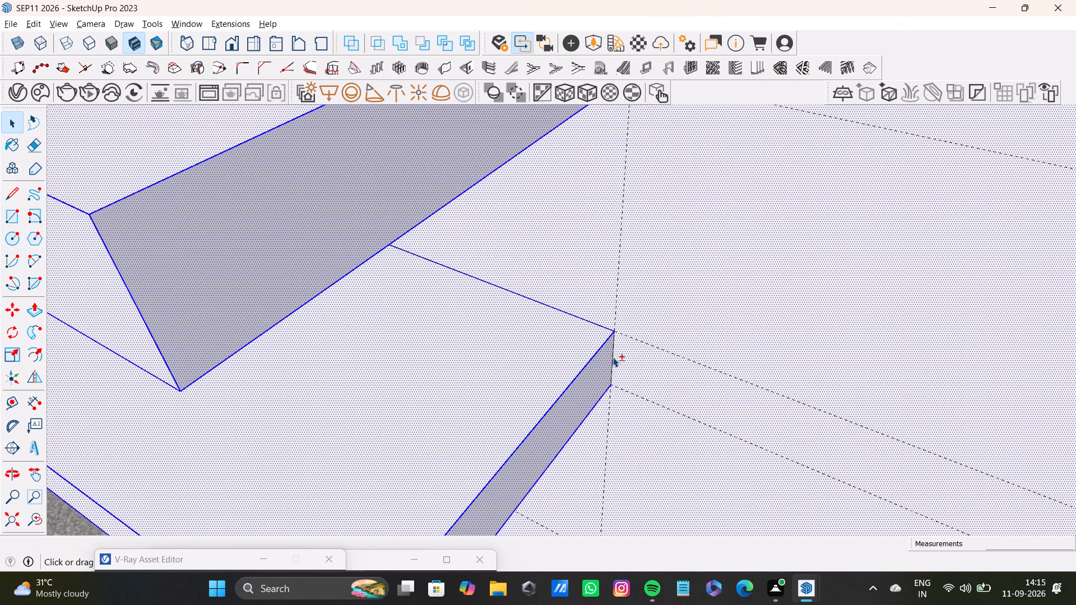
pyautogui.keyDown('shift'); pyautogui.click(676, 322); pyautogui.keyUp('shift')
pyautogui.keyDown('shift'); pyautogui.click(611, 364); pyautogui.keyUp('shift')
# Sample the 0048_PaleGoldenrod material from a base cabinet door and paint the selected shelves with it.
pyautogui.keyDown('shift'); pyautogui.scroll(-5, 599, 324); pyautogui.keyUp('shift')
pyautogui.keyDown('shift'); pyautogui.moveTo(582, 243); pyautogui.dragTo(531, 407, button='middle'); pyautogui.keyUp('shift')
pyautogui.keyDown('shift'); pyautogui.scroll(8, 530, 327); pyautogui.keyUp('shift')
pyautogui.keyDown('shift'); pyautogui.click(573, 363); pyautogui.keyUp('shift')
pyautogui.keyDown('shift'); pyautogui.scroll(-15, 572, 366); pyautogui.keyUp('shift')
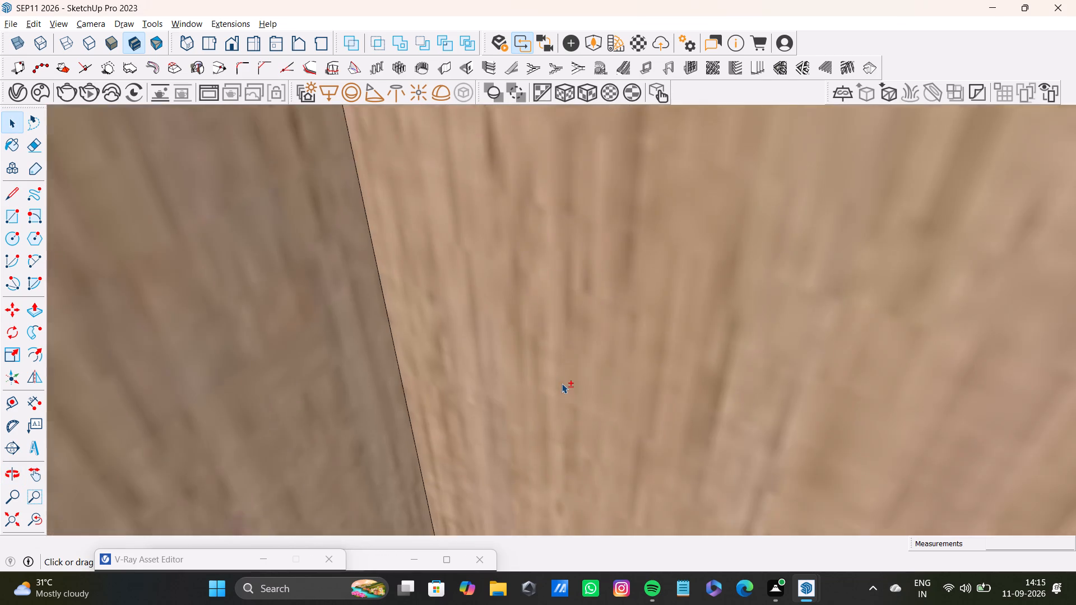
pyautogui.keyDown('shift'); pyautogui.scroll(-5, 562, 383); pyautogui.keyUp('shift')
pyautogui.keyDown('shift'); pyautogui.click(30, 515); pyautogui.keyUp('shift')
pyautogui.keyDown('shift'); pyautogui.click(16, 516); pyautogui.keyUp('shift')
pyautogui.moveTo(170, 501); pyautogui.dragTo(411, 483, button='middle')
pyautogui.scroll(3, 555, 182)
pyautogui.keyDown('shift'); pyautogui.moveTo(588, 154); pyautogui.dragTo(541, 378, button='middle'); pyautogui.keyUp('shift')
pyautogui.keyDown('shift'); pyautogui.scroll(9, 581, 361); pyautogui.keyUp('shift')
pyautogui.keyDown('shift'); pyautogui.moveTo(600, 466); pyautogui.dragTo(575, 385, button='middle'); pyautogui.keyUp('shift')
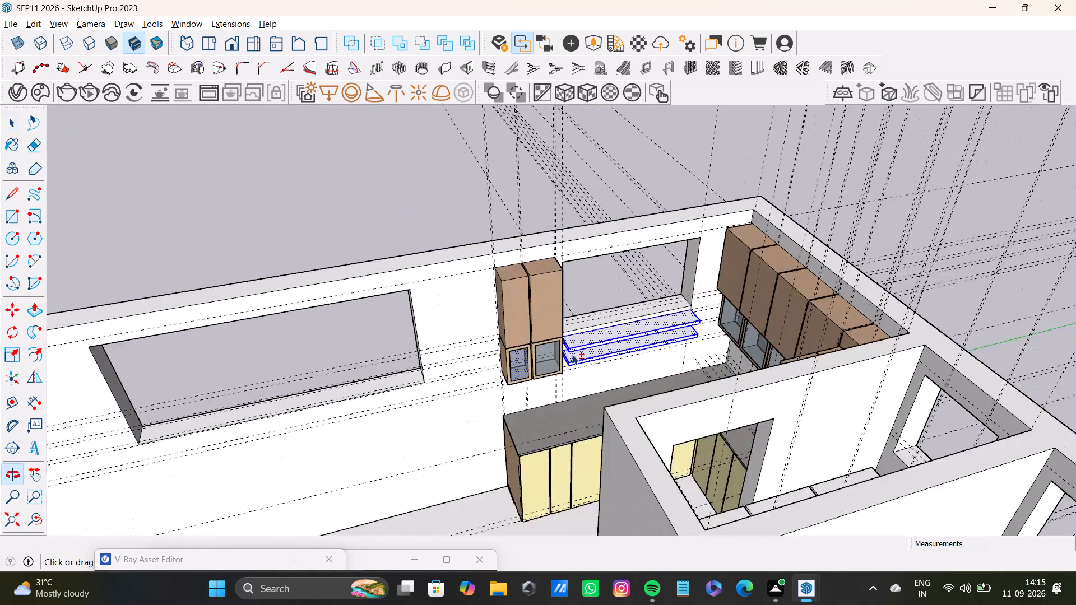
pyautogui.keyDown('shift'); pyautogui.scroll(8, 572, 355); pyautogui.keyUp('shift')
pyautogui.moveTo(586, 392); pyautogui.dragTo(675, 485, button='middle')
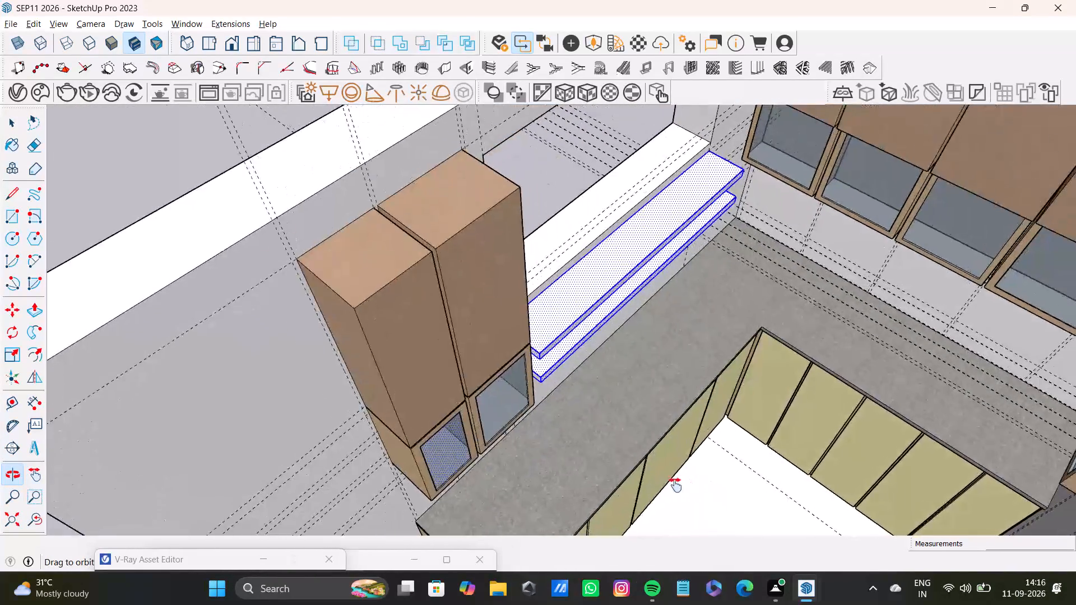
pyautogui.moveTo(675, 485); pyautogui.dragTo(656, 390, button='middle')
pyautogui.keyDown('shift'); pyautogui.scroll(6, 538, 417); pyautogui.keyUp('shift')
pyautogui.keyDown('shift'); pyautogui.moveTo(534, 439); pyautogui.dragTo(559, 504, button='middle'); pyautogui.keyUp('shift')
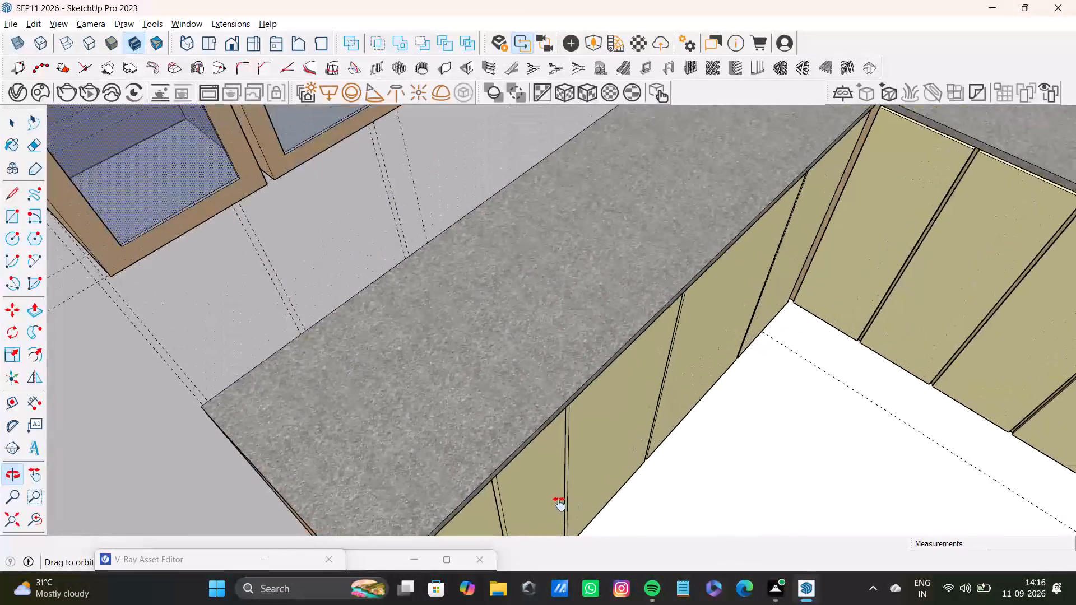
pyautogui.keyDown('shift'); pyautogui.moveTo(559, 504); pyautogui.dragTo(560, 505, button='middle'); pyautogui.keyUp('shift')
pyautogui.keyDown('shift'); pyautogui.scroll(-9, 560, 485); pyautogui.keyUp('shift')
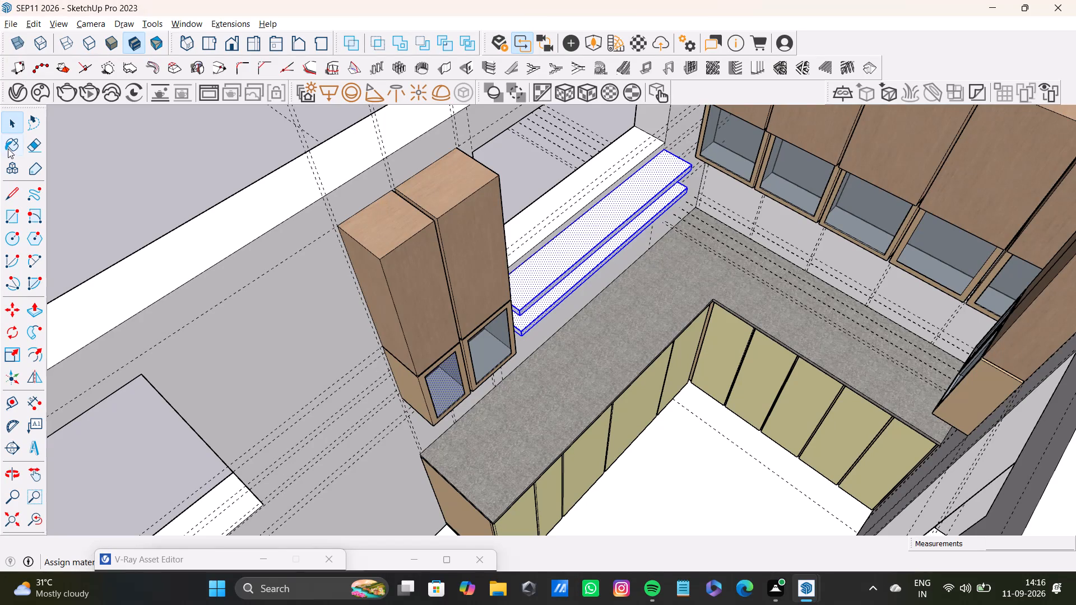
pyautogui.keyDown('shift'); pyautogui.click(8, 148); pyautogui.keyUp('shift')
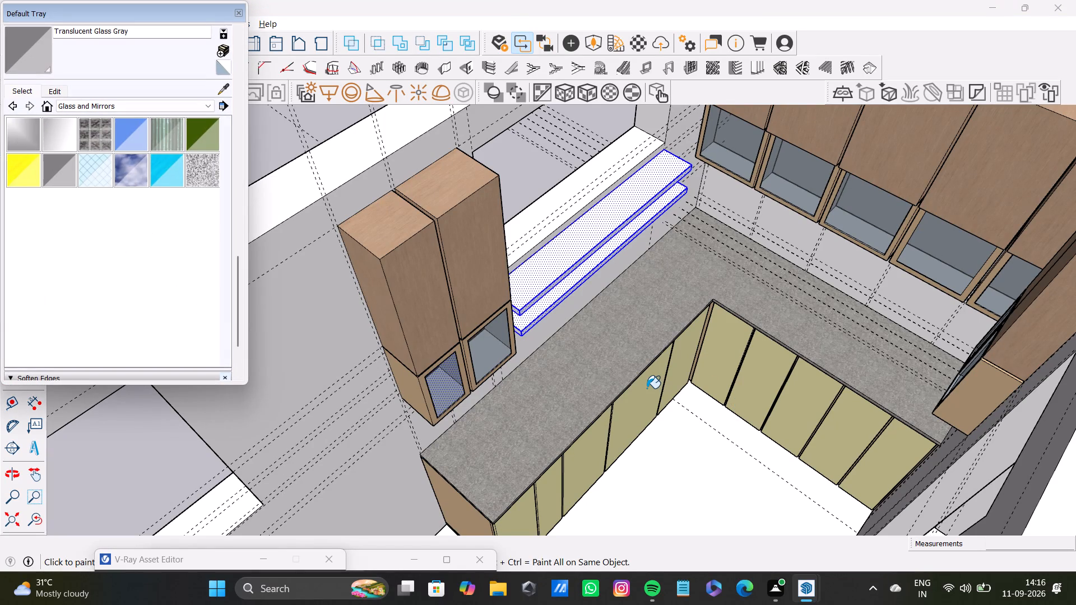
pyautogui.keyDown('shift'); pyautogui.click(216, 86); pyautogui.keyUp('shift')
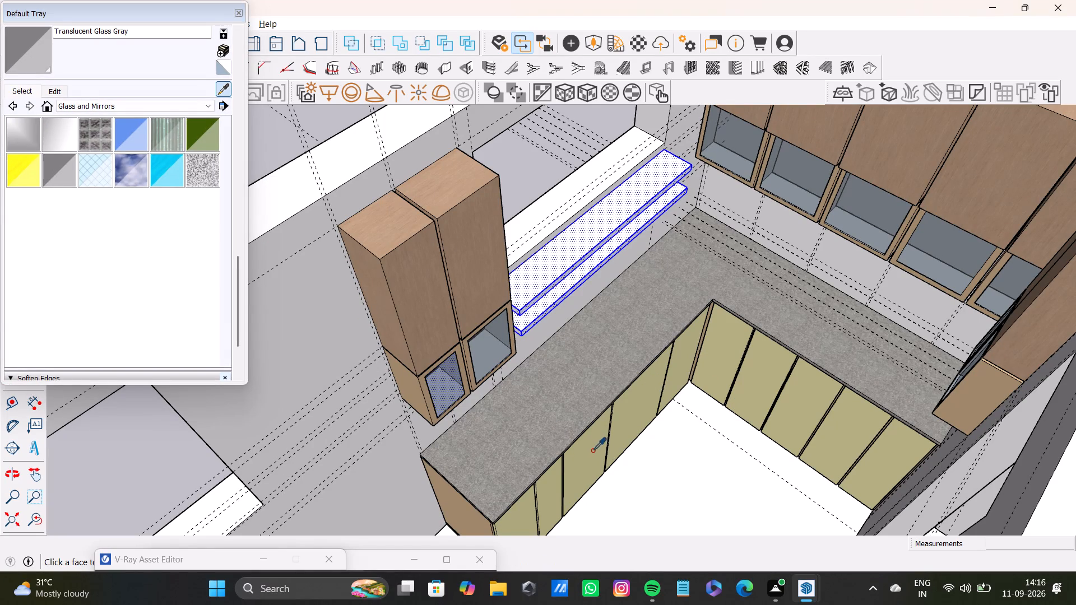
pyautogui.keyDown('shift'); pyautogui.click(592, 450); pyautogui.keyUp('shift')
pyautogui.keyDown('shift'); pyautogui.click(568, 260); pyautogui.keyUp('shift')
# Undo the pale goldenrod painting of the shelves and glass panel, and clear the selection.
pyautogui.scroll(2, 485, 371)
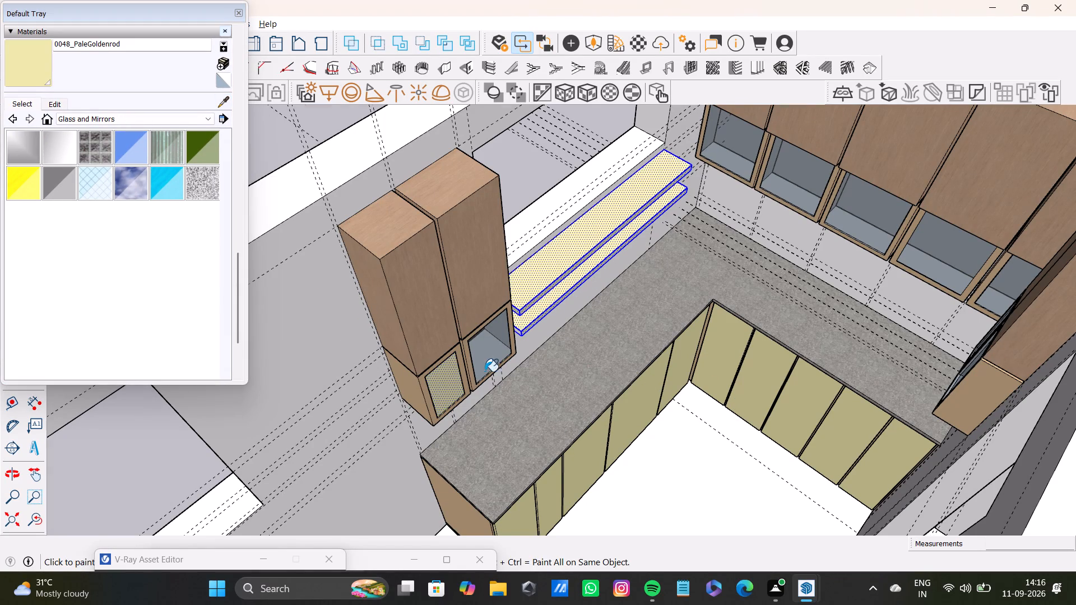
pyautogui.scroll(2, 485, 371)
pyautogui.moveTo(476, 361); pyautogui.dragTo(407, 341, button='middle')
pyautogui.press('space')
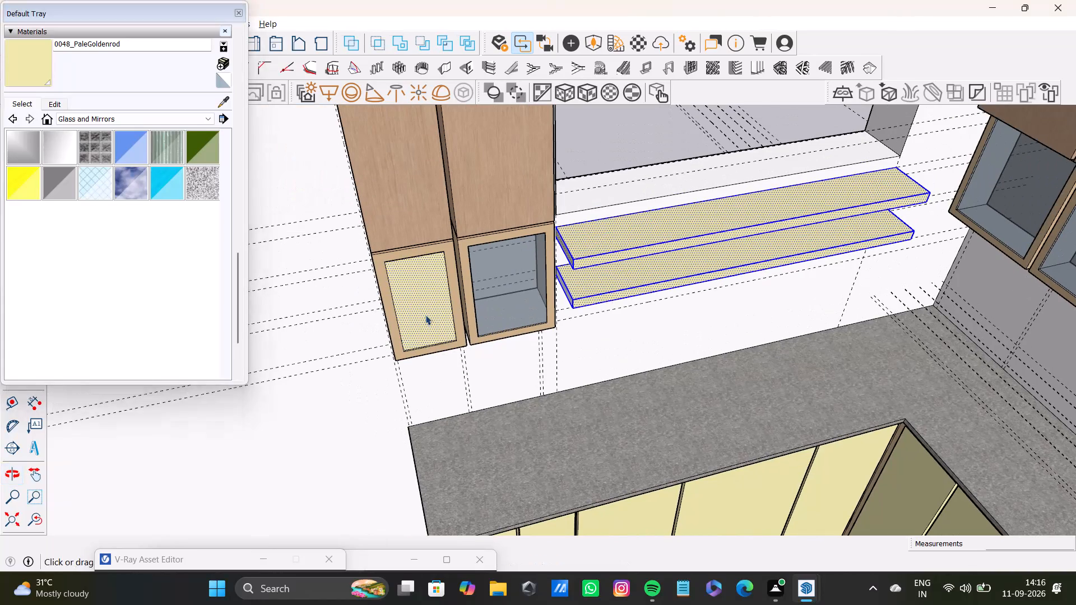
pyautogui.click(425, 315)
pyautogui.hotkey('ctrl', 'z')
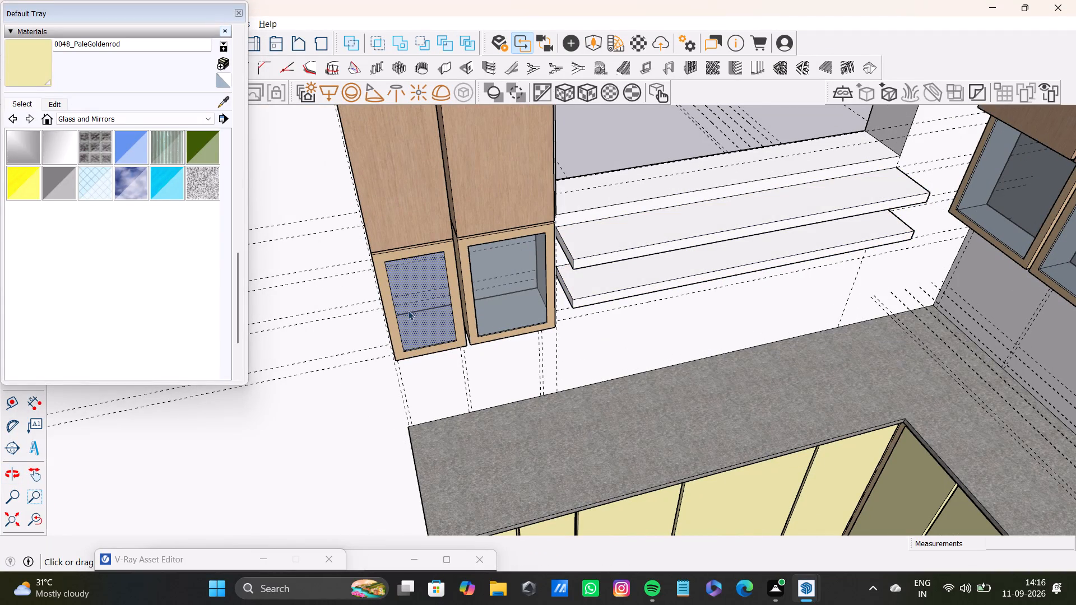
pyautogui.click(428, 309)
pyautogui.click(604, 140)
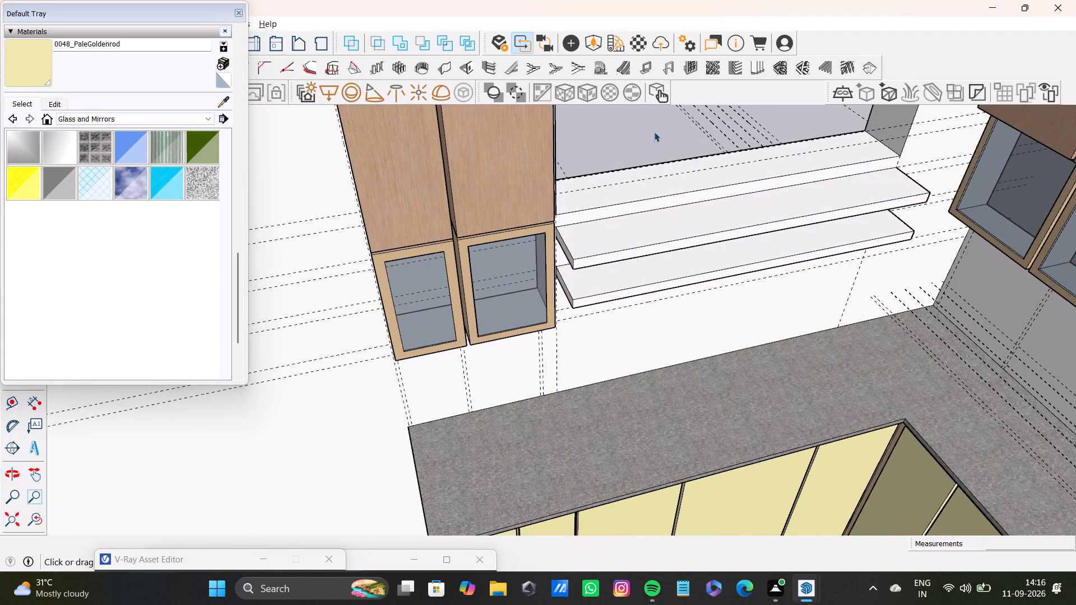
# Select the top, front and cabinet-side end faces of both floating shelves, without the glass panel.
pyautogui.keyDown('shift'); pyautogui.scroll(11, 604, 209); pyautogui.keyUp('shift')
pyautogui.keyDown('shift'); pyautogui.click(613, 253); pyautogui.keyUp('shift')
pyautogui.keyDown('shift'); pyautogui.click(616, 317); pyautogui.keyUp('shift')
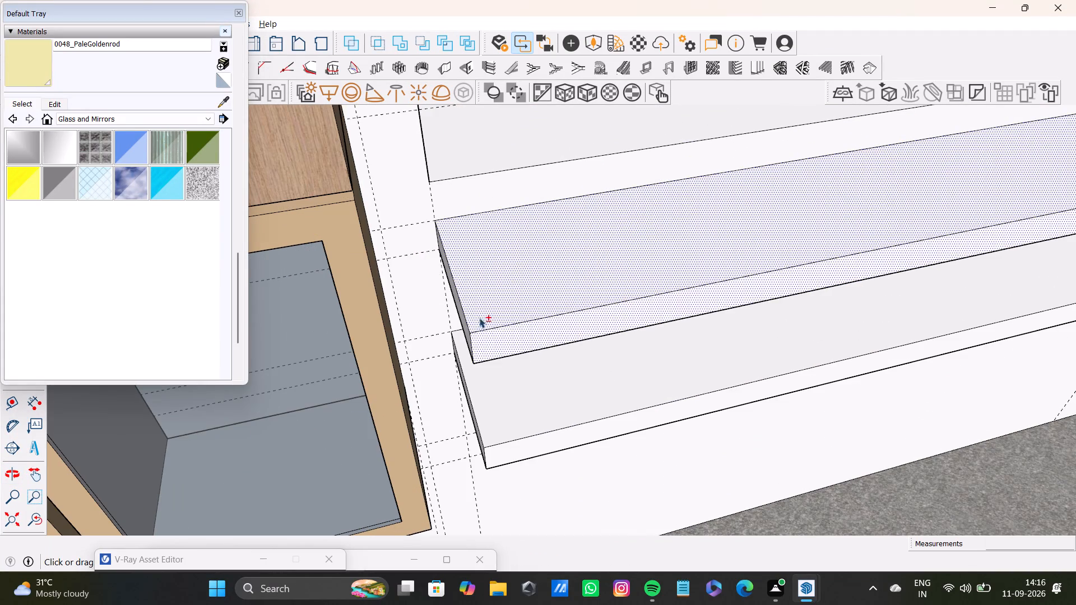
pyautogui.keyDown('shift'); pyautogui.moveTo(502, 318); pyautogui.dragTo(578, 278, button='middle'); pyautogui.keyUp('shift')
pyautogui.keyDown('shift'); pyautogui.scroll(3, 556, 281); pyautogui.keyUp('shift')
pyautogui.keyDown('shift'); pyautogui.click(535, 297); pyautogui.keyUp('shift')
pyautogui.keyDown('shift'); pyautogui.click(617, 371); pyautogui.keyUp('shift')
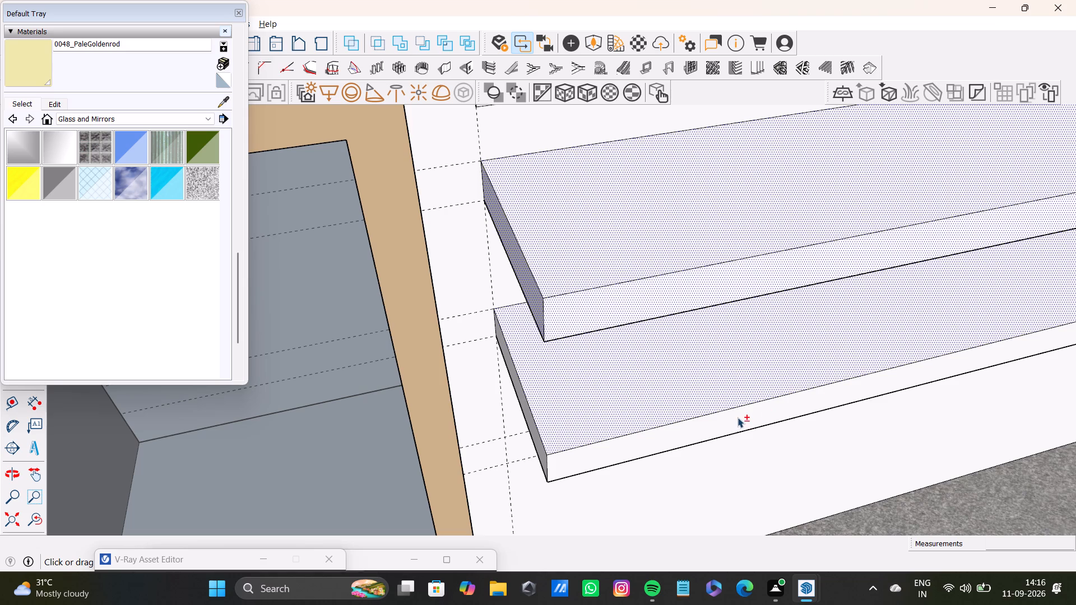
pyautogui.keyDown('shift'); pyautogui.click(740, 421); pyautogui.keyUp('shift')
pyautogui.keyDown('shift'); pyautogui.click(539, 445); pyautogui.keyUp('shift')
pyautogui.keyDown('shift'); pyautogui.scroll(-4, 569, 404); pyautogui.keyUp('shift')
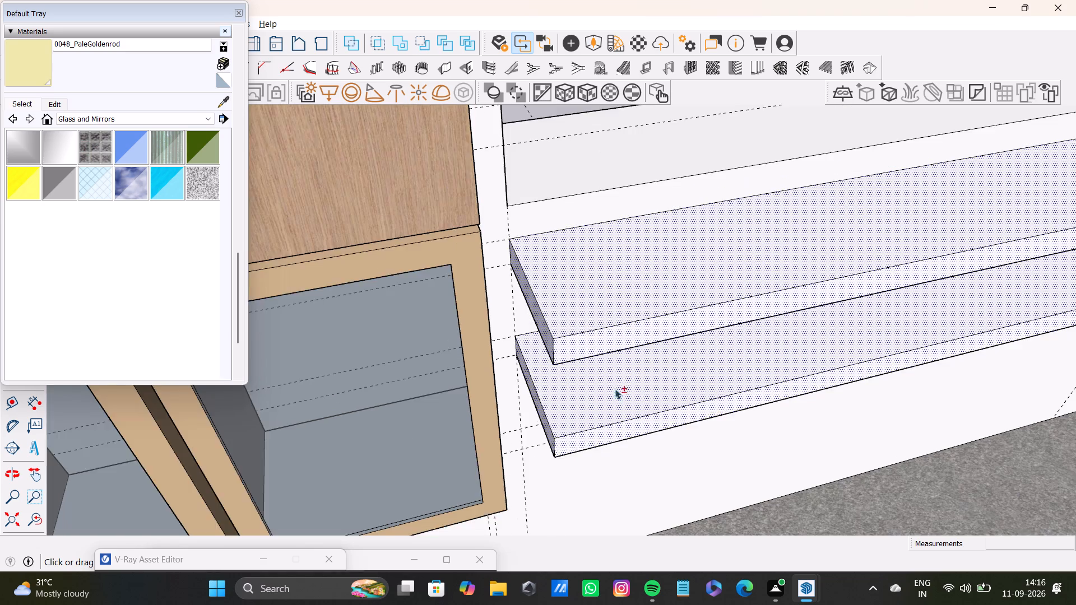
# Add both shelves' end faces at the corner wall to the selection.
pyautogui.keyDown('shift'); pyautogui.moveTo(619, 380); pyautogui.dragTo(397, 449, button='middle'); pyautogui.keyUp('shift')
pyautogui.keyDown('shift'); pyautogui.moveTo(768, 300); pyautogui.dragTo(318, 386, button='middle'); pyautogui.keyUp('shift')
pyautogui.moveTo(858, 296); pyautogui.dragTo(578, 329, button='middle')
pyautogui.scroll(2, 692, 373)
pyautogui.keyDown('shift'); pyautogui.moveTo(672, 360); pyautogui.dragTo(656, 216, button='middle'); pyautogui.keyUp('shift')
pyautogui.keyDown('shift'); pyautogui.scroll(5, 648, 277); pyautogui.keyUp('shift')
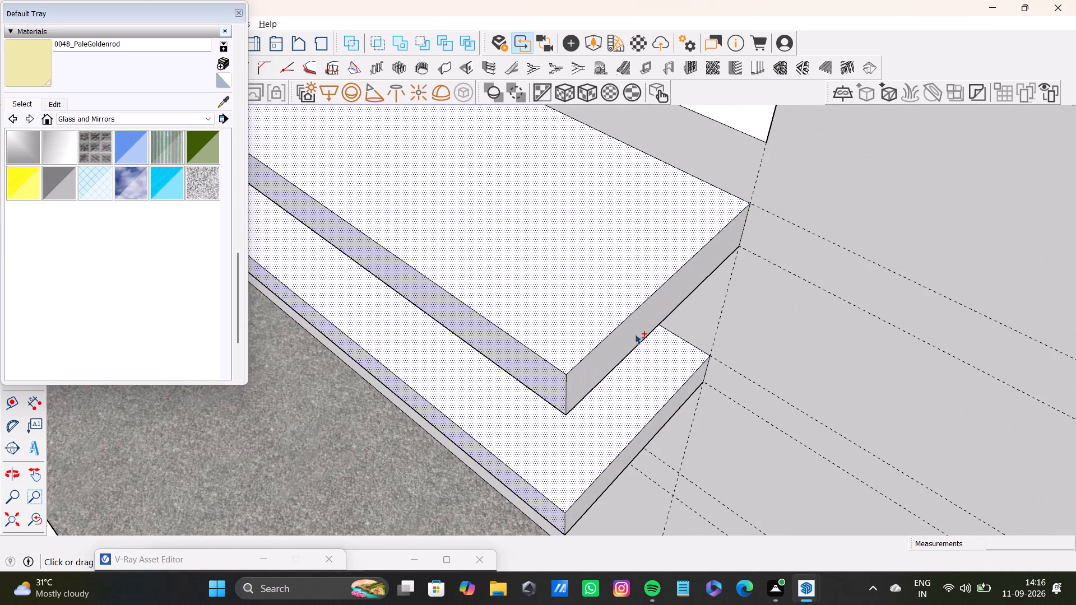
pyautogui.keyDown('shift'); pyautogui.click(633, 328); pyautogui.keyUp('shift')
pyautogui.keyDown('shift'); pyautogui.click(655, 431); pyautogui.keyUp('shift')
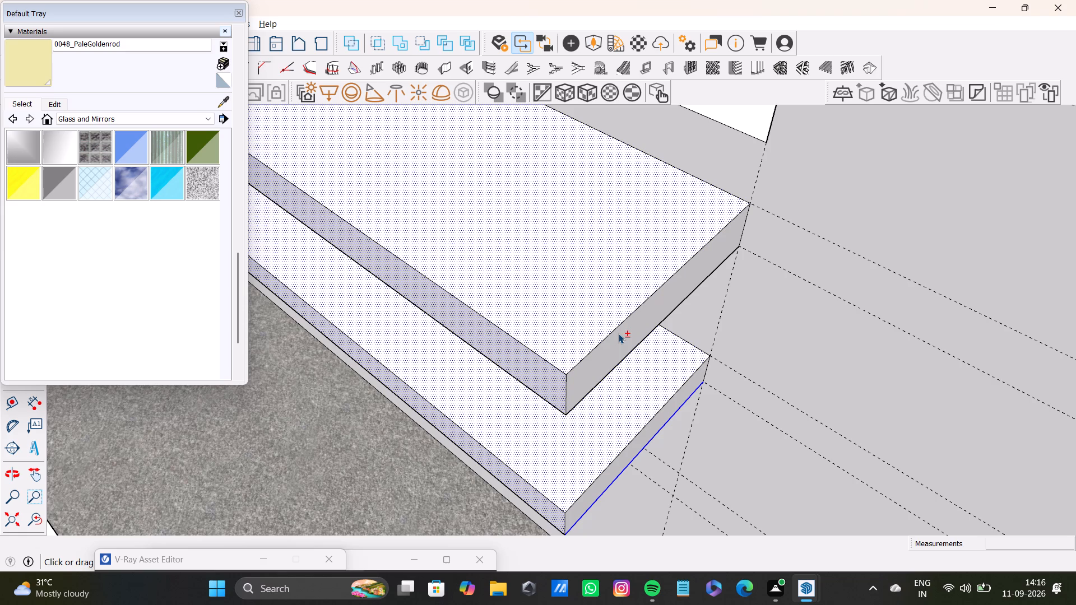
pyautogui.keyDown('shift'); pyautogui.click(618, 333); pyautogui.keyUp('shift')
pyautogui.keyDown('shift'); pyautogui.click(638, 449); pyautogui.keyUp('shift')
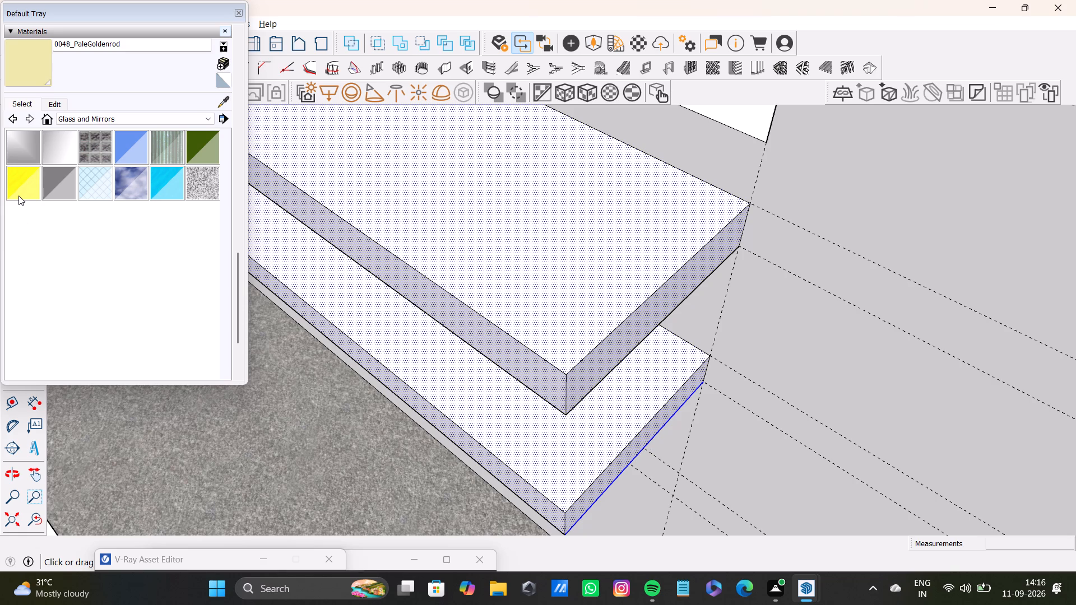
# Paint the selected shelf faces with Translucent Glass Gold from Glass and Mirrors.
pyautogui.keyDown('shift'); pyautogui.click(18, 194); pyautogui.keyUp('shift')
pyautogui.keyDown('shift'); pyautogui.click(484, 287); pyautogui.keyUp('shift')
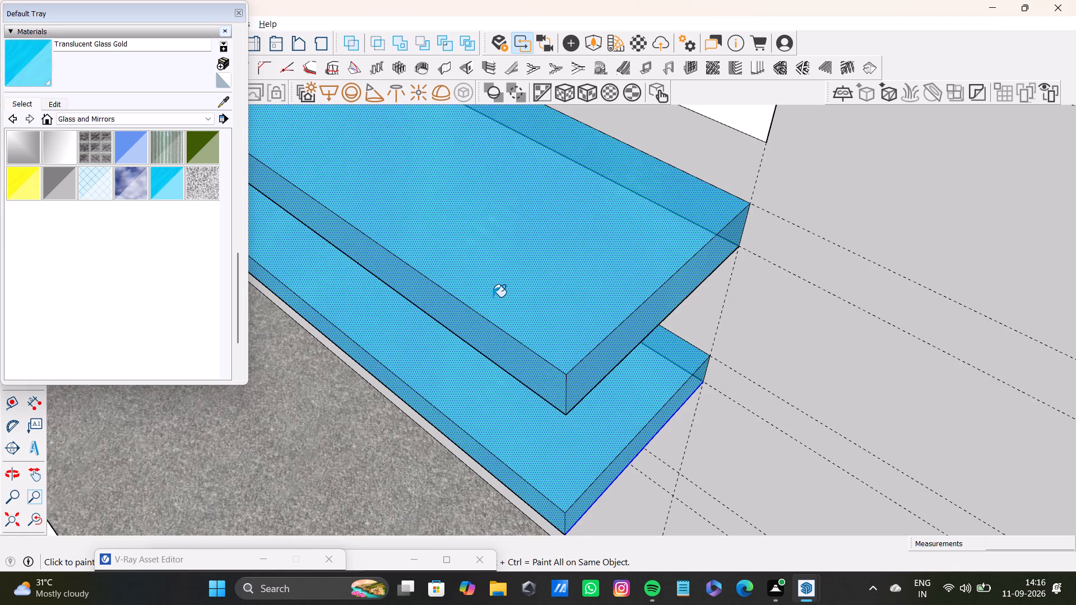
pyautogui.keyDown('shift'); pyautogui.click(35, 181); pyautogui.keyUp('shift')
pyautogui.keyDown('shift'); pyautogui.click(520, 269); pyautogui.keyUp('shift')
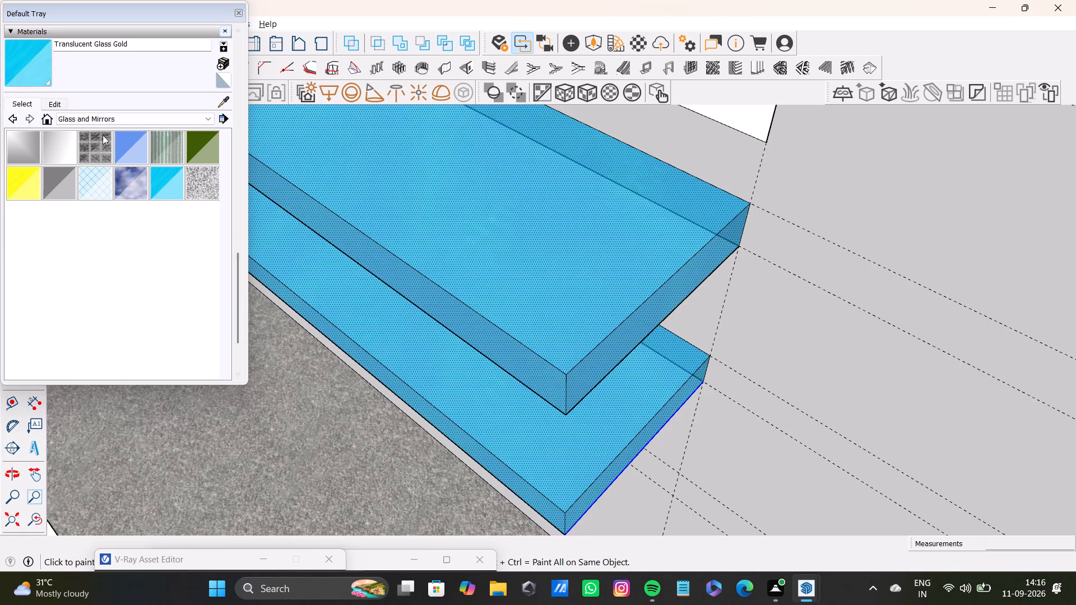
# Sample the pale goldenrod material from a base cabinet door and repaint the selected floating shelf faces with it.
pyautogui.keyDown('shift'); pyautogui.click(133, 123); pyautogui.keyUp('shift')
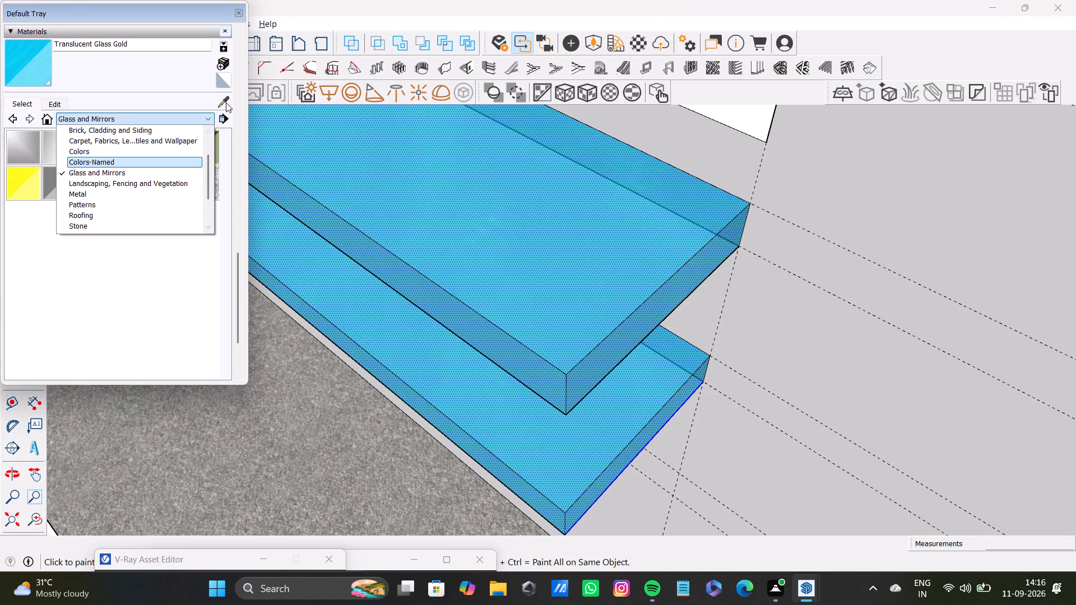
pyautogui.keyDown('shift'); pyautogui.click(226, 103); pyautogui.keyUp('shift')
pyautogui.keyDown('shift'); pyautogui.scroll(-5, 293, 325); pyautogui.keyUp('shift')
pyautogui.keyDown('shift'); pyautogui.moveTo(305, 344); pyautogui.dragTo(403, 227, button='middle'); pyautogui.keyUp('shift')
pyautogui.keyDown('shift'); pyautogui.scroll(-10, 356, 293); pyautogui.keyUp('shift')
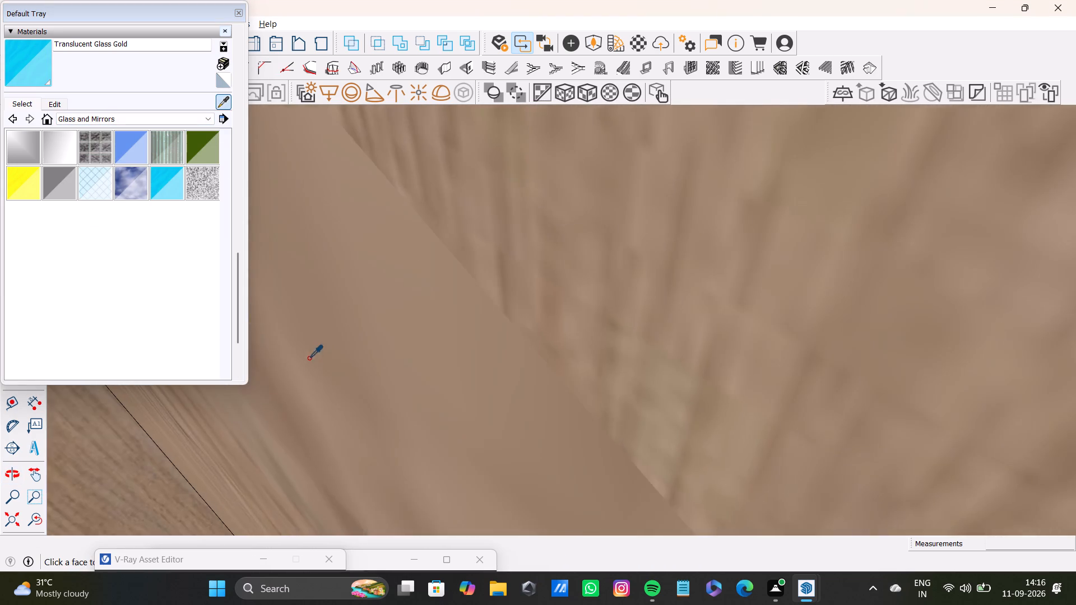
pyautogui.keyDown('shift'); pyautogui.scroll(-15, 309, 358); pyautogui.keyUp('shift')
pyautogui.keyDown('shift'); pyautogui.click(22, 510); pyautogui.keyUp('shift')
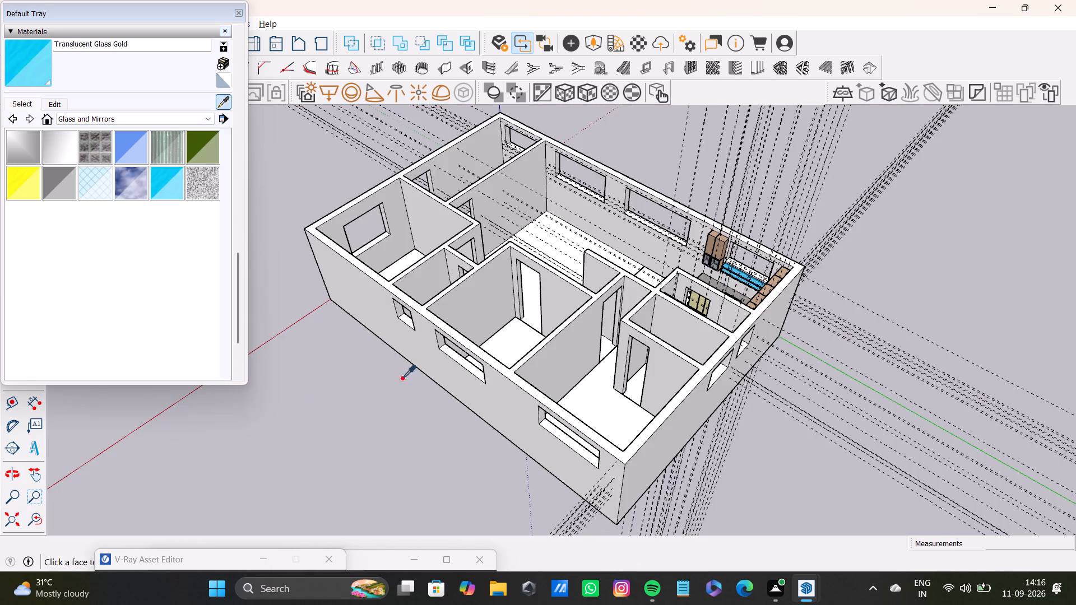
pyautogui.keyDown('shift'); pyautogui.moveTo(460, 331); pyautogui.dragTo(472, 448, button='middle'); pyautogui.keyUp('shift')
pyautogui.keyDown('shift'); pyautogui.scroll(20, 679, 417); pyautogui.keyUp('shift')
pyautogui.keyDown('shift'); pyautogui.scroll(4, 679, 417); pyautogui.keyUp('shift')
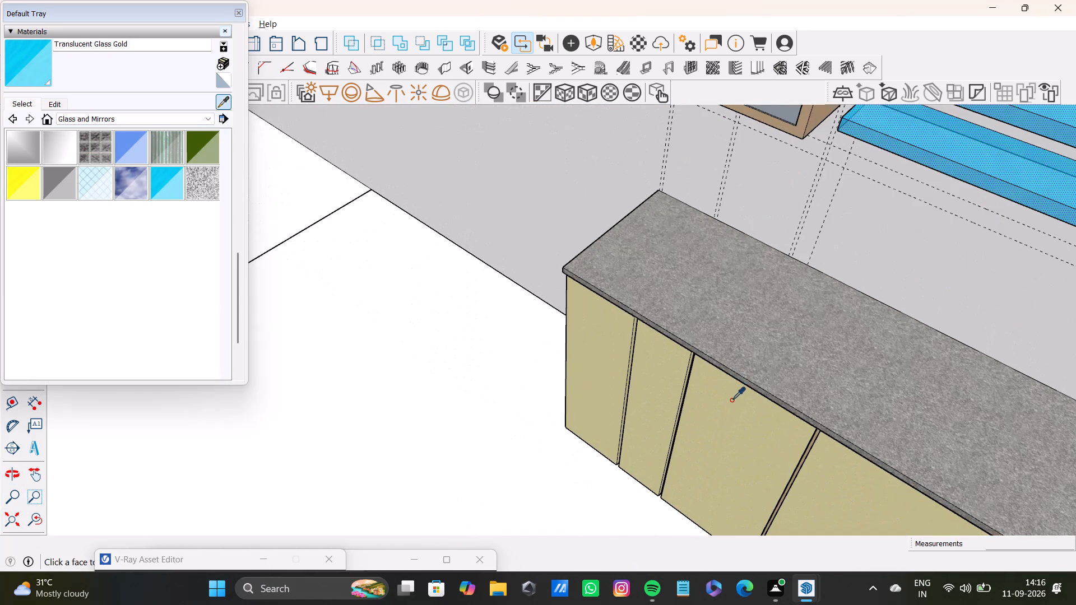
pyautogui.keyDown('shift'); pyautogui.click(731, 401); pyautogui.keyUp('shift')
pyautogui.keyDown('shift'); pyautogui.moveTo(20, 60); pyautogui.dragTo(37, 59); pyautogui.keyUp('shift')
pyautogui.keyDown('shift'); pyautogui.click(905, 131); pyautogui.keyUp('shift')
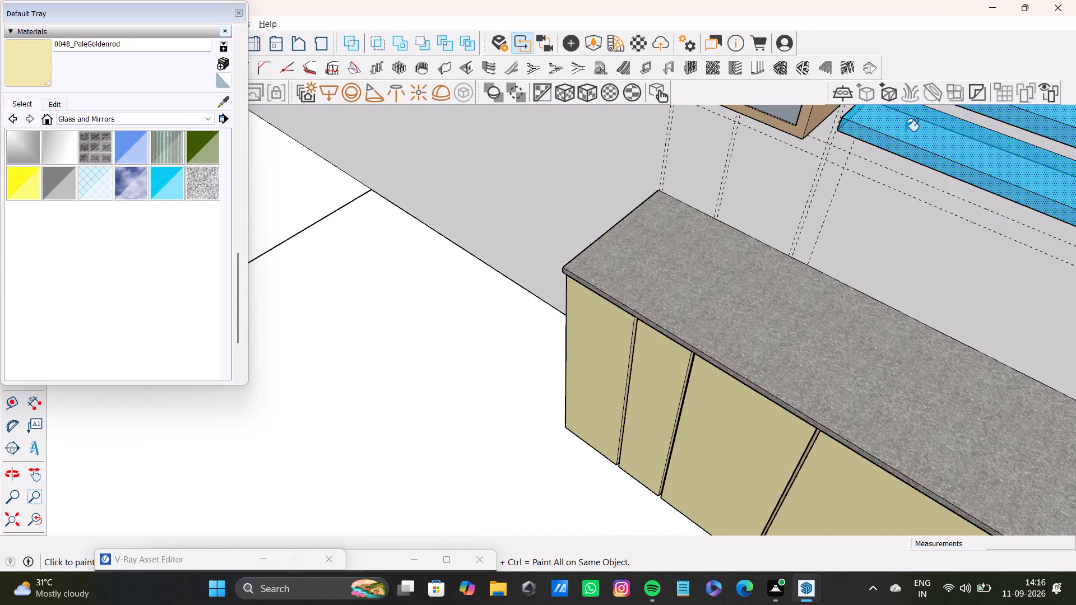
pyautogui.keyDown('shift'); pyautogui.moveTo(929, 144); pyautogui.dragTo(439, 291, button='middle'); pyautogui.keyUp('shift')
pyautogui.keyDown('shift'); pyautogui.moveTo(439, 323); pyautogui.dragTo(607, 313, button='middle'); pyautogui.keyUp('shift')
pyautogui.press('space')
pyautogui.click(846, 115)
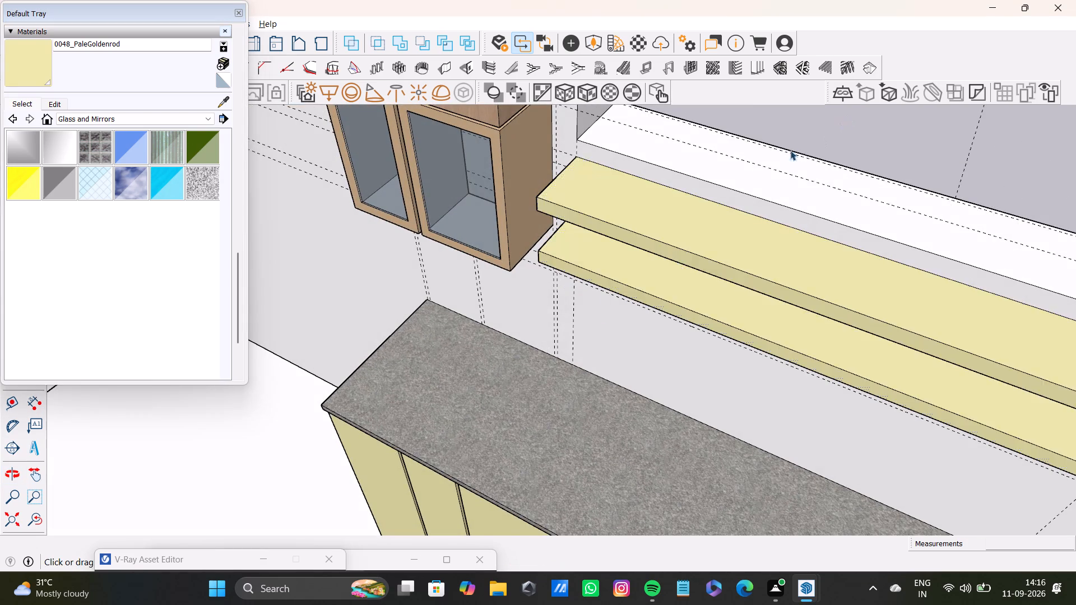
# Examine the repainted shelves and the surrounding kitchen cabinets from several sides.
pyautogui.scroll(-11, 676, 262)
pyautogui.moveTo(585, 306); pyautogui.dragTo(864, 340, button='middle')
pyautogui.moveTo(487, 286); pyautogui.dragTo(749, 313, button='middle')
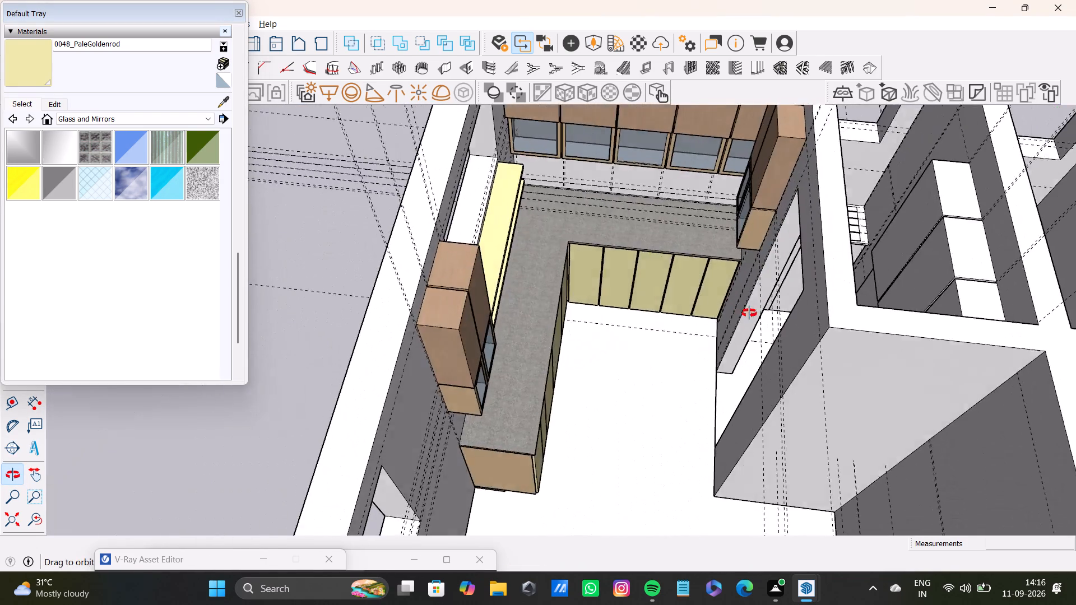
pyautogui.moveTo(749, 313); pyautogui.dragTo(715, 406, button='middle')
pyautogui.moveTo(707, 397); pyautogui.dragTo(321, 454, button='middle')
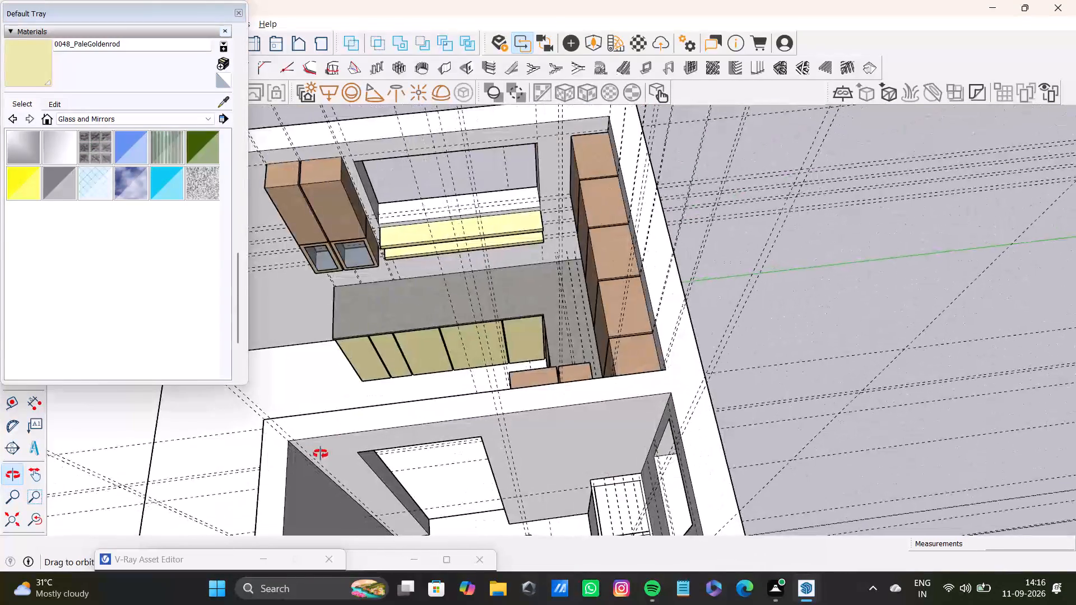
pyautogui.moveTo(321, 454); pyautogui.dragTo(321, 449, button='middle')
pyautogui.scroll(-5, 386, 356)
pyautogui.keyDown('shift'); pyautogui.scroll(1, 471, 370); pyautogui.keyUp('shift')
pyautogui.press('space')
pyautogui.click(697, 304)
pyautogui.scroll(4, 490, 411)
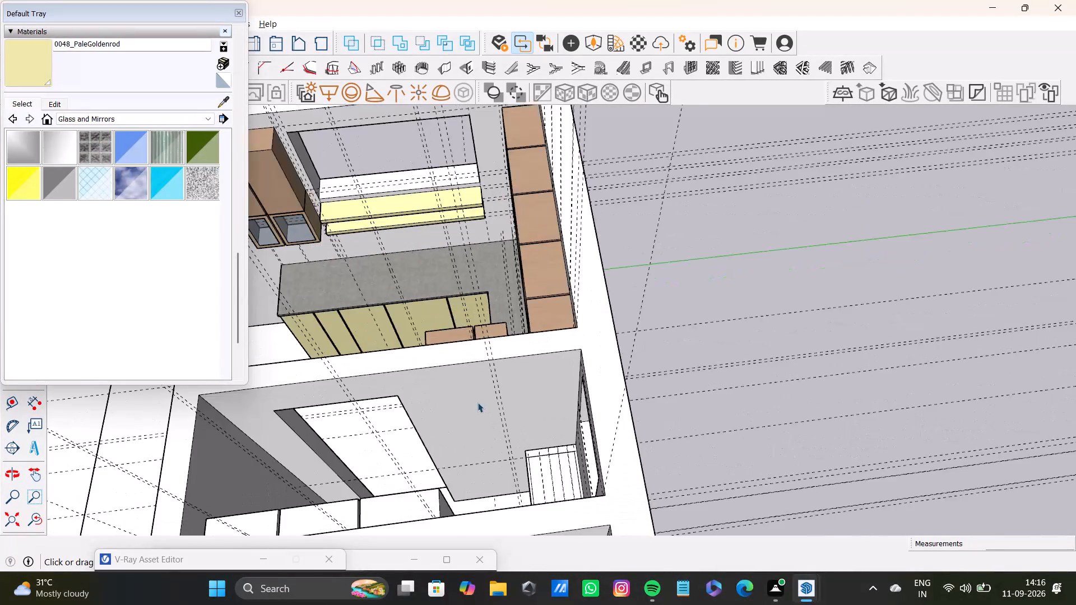
pyautogui.scroll(5, 477, 402)
pyautogui.moveTo(402, 388); pyautogui.dragTo(843, 337, button='middle')
pyautogui.scroll(3, 718, 375)
pyautogui.keyDown('shift'); pyautogui.moveTo(705, 373); pyautogui.dragTo(702, 257, button='middle'); pyautogui.keyUp('shift')
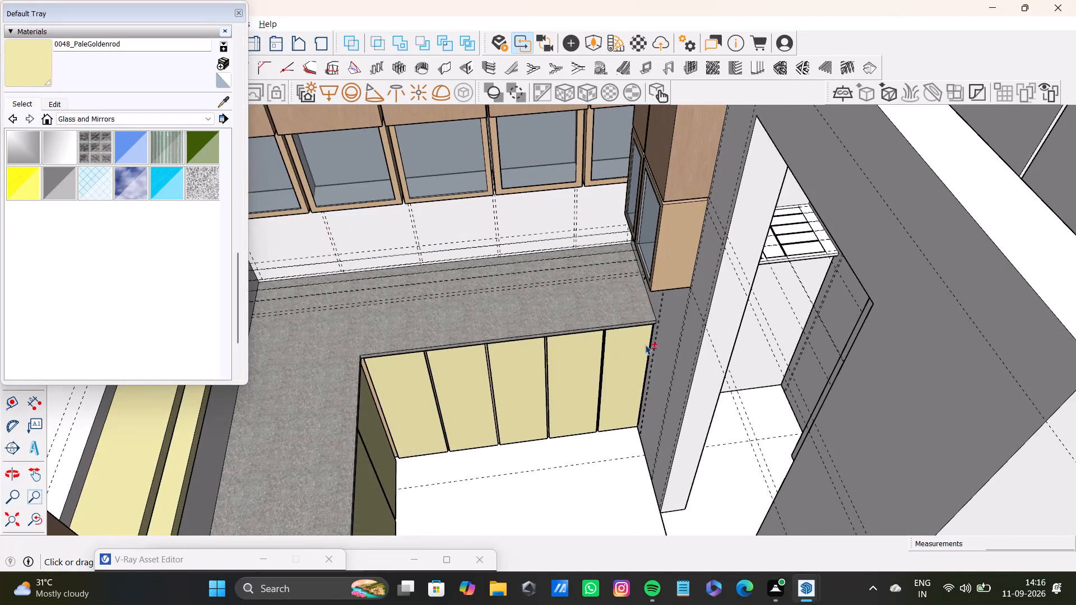
pyautogui.keyDown('shift'); pyautogui.scroll(-13, 648, 356); pyautogui.keyUp('shift')
pyautogui.keyDown('shift'); pyautogui.middleClick(643, 372); pyautogui.keyUp('shift')
pyautogui.moveTo(647, 374); pyautogui.dragTo(469, 385, button='middle')
pyautogui.scroll(7, 601, 377)
pyautogui.press('space')
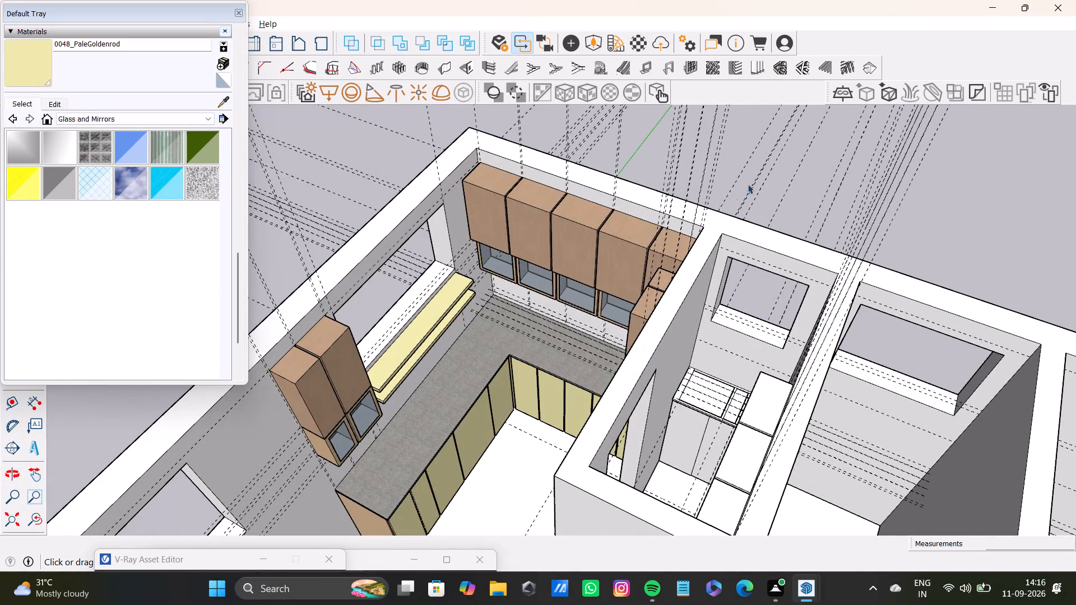
pyautogui.click(749, 183)
# Select the top and front faces of the three upper cabinets in the room beside the kitchen and paint them 0048_PaleGoldenrod.
pyautogui.scroll(-4, 687, 302)
pyautogui.moveTo(623, 326); pyautogui.dragTo(790, 330, button='middle')
pyautogui.moveTo(651, 282); pyautogui.dragTo(590, 351, button='middle')
pyautogui.moveTo(583, 348); pyautogui.dragTo(767, 355, button='middle')
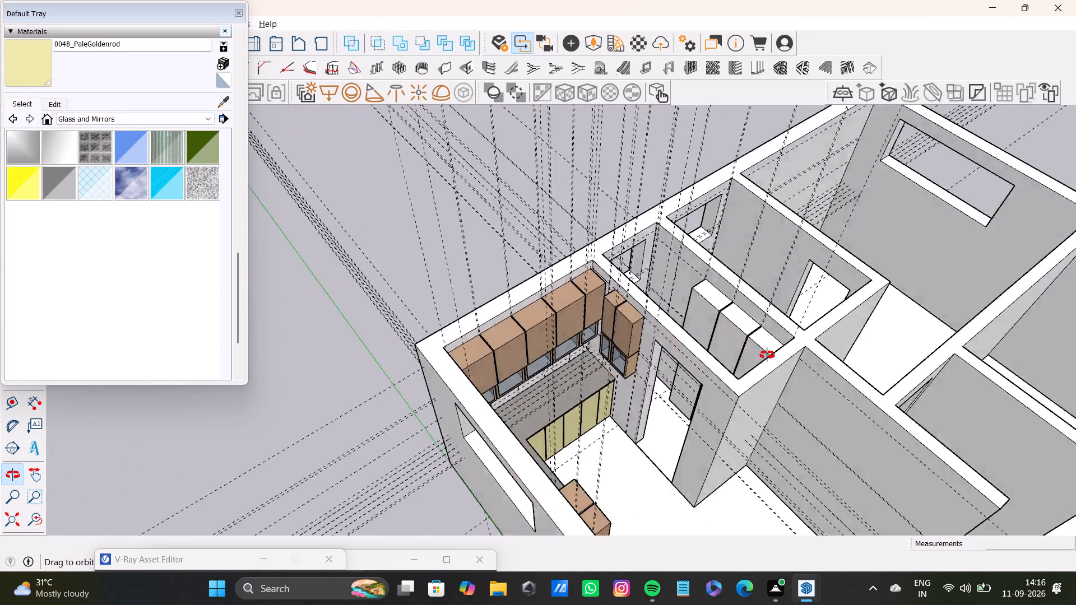
pyautogui.moveTo(767, 355); pyautogui.dragTo(780, 351, button='middle')
pyautogui.scroll(1, 688, 297)
pyautogui.keyDown('shift'); pyautogui.moveTo(687, 297); pyautogui.dragTo(618, 380, button='middle'); pyautogui.keyUp('shift')
pyautogui.moveTo(614, 382); pyautogui.dragTo(709, 394, button='middle')
pyautogui.scroll(7, 677, 347)
pyautogui.keyDown('shift'); pyautogui.moveTo(656, 350); pyautogui.dragTo(586, 350, button='middle'); pyautogui.keyUp('shift')
pyautogui.moveTo(559, 371); pyautogui.dragTo(568, 376, button='middle')
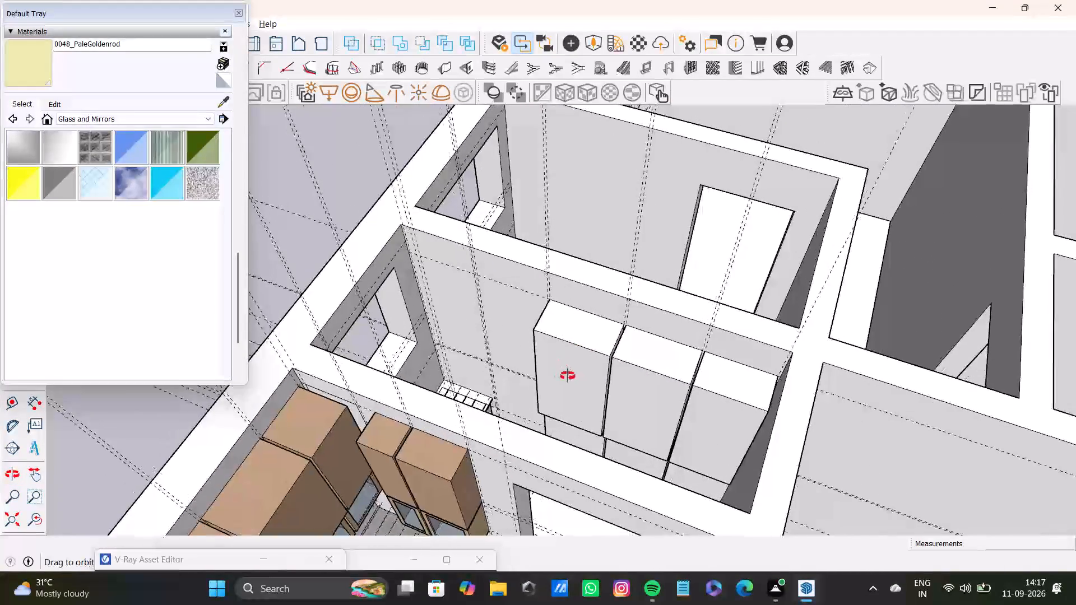
pyautogui.moveTo(568, 376); pyautogui.dragTo(640, 380, button='middle')
pyautogui.keyDown('shift'); pyautogui.scroll(3, 582, 341); pyautogui.keyUp('shift')
pyautogui.keyDown('shift'); pyautogui.click(625, 325); pyautogui.keyUp('shift')
pyautogui.keyDown('shift'); pyautogui.click(637, 331); pyautogui.keyUp('shift')
pyautogui.keyDown('shift'); pyautogui.click(646, 375); pyautogui.keyUp('shift')
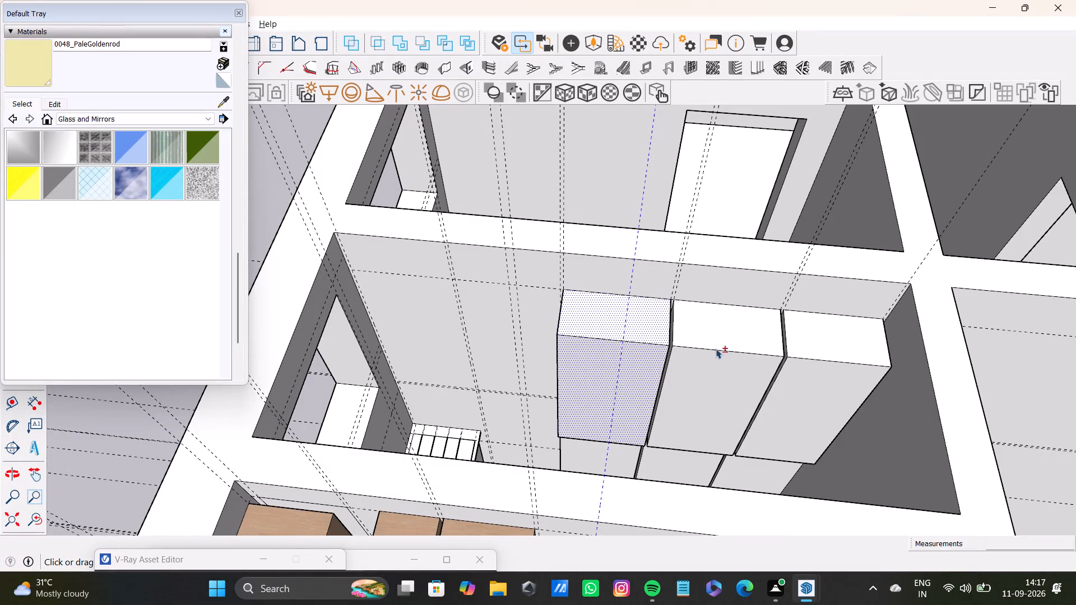
pyautogui.keyDown('shift'); pyautogui.click(720, 341); pyautogui.keyUp('shift')
pyautogui.keyDown('shift'); pyautogui.click(727, 388); pyautogui.keyUp('shift')
pyautogui.keyDown('shift'); pyautogui.click(801, 352); pyautogui.keyUp('shift')
pyautogui.keyDown('shift'); pyautogui.click(799, 400); pyautogui.keyUp('shift')
pyautogui.keyDown('shift'); pyautogui.moveTo(787, 396); pyautogui.dragTo(664, 413, button='middle'); pyautogui.keyUp('shift')
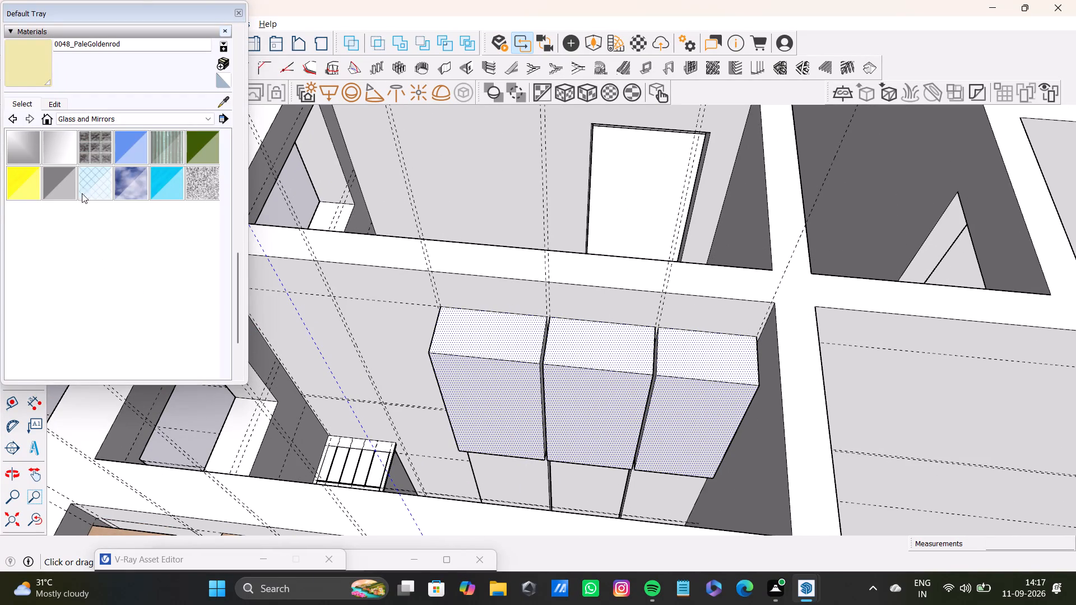
pyautogui.keyDown('shift'); pyautogui.click(41, 69); pyautogui.keyUp('shift')
pyautogui.keyDown('shift'); pyautogui.click(690, 366); pyautogui.keyUp('shift')
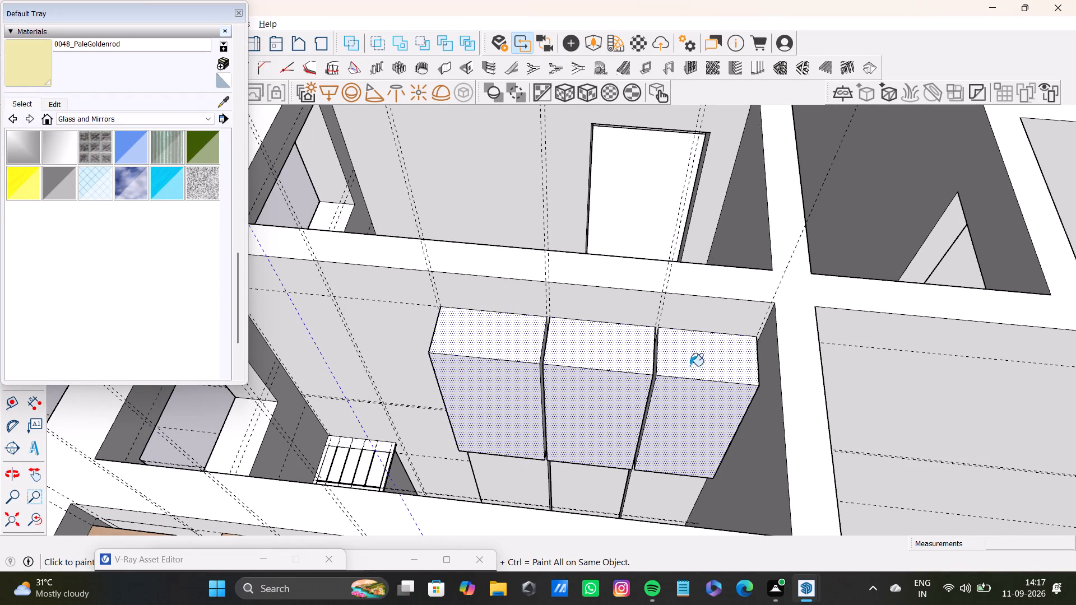
# Add the side faces inside the gaps between the three upper cabinets to the selection, working from both viewing directions.
pyautogui.keyDown('shift'); pyautogui.scroll(20, 633, 391); pyautogui.keyUp('shift')
pyautogui.keyDown('shift'); pyautogui.scroll(1, 633, 391); pyautogui.keyUp('shift')
pyautogui.press('space')
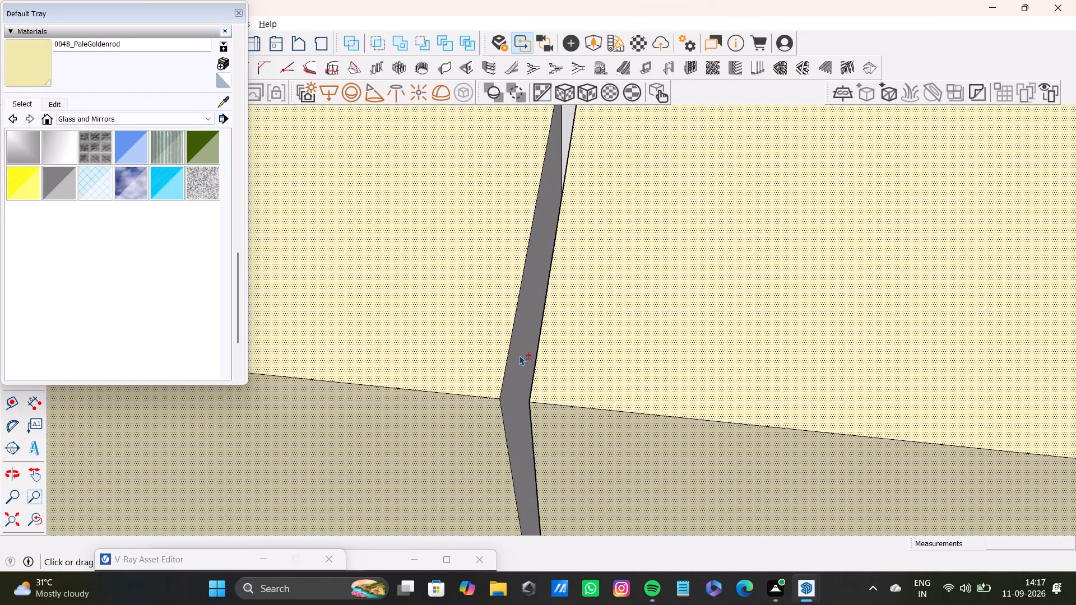
pyautogui.keyDown('shift'); pyautogui.click(519, 355); pyautogui.keyUp('shift')
pyautogui.keyDown('shift'); pyautogui.scroll(-4, 530, 370); pyautogui.keyUp('shift')
pyautogui.moveTo(509, 402); pyautogui.dragTo(678, 388, button='middle')
pyautogui.keyDown('shift'); pyautogui.scroll(3, 599, 375); pyautogui.keyUp('shift')
pyautogui.keyDown('shift'); pyautogui.click(597, 393); pyautogui.keyUp('shift')
pyautogui.keyDown('shift'); pyautogui.scroll(-4, 597, 393); pyautogui.keyUp('shift')
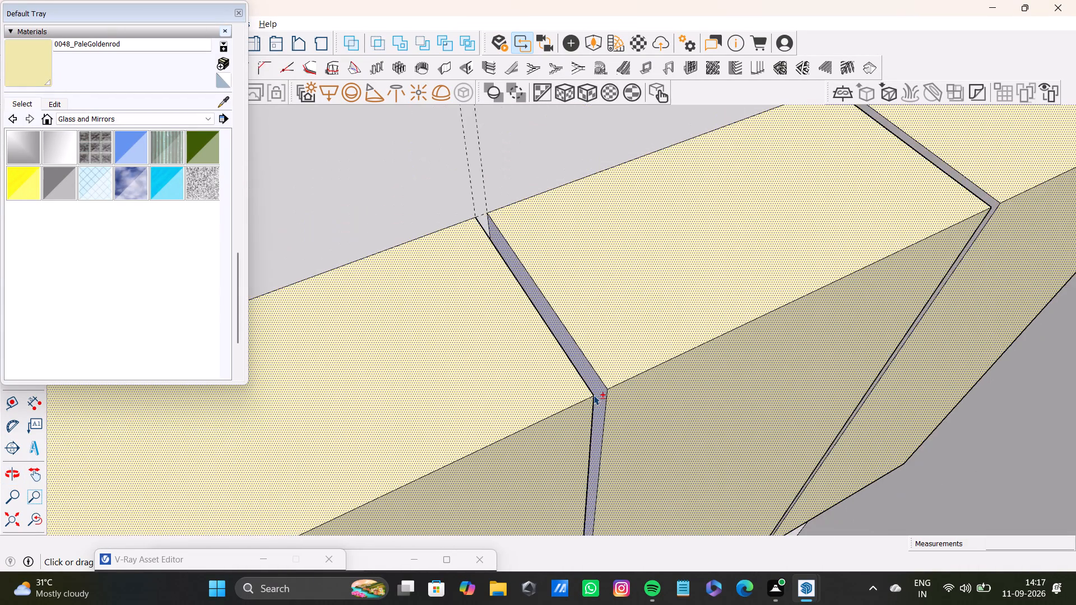
pyautogui.keyDown('shift'); pyautogui.scroll(-11, 593, 395); pyautogui.keyUp('shift')
pyautogui.keyDown('shift'); pyautogui.moveTo(647, 366); pyautogui.dragTo(568, 404, button='middle'); pyautogui.keyUp('shift')
pyautogui.keyDown('shift'); pyautogui.scroll(16, 680, 334); pyautogui.keyUp('shift')
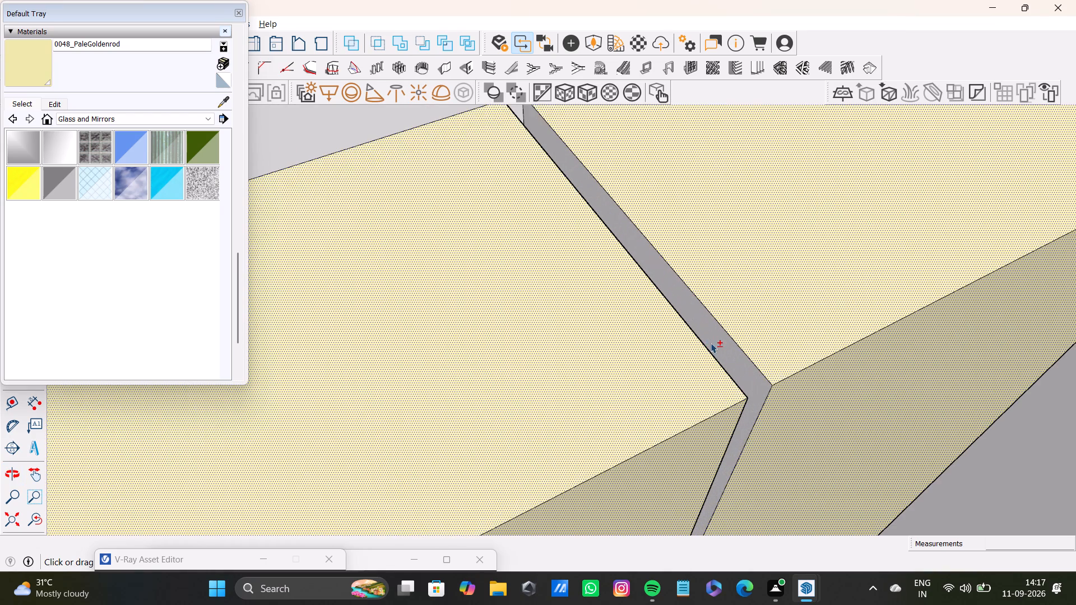
pyautogui.keyDown('shift'); pyautogui.click(711, 343); pyautogui.keyUp('shift')
pyautogui.moveTo(713, 385); pyautogui.dragTo(374, 392, button='middle')
pyautogui.keyDown('shift'); pyautogui.scroll(3, 710, 393); pyautogui.keyUp('shift')
pyautogui.keyDown('shift'); pyautogui.click(694, 401); pyautogui.keyUp('shift')
pyautogui.keyDown('shift'); pyautogui.scroll(-5, 685, 411); pyautogui.keyUp('shift')
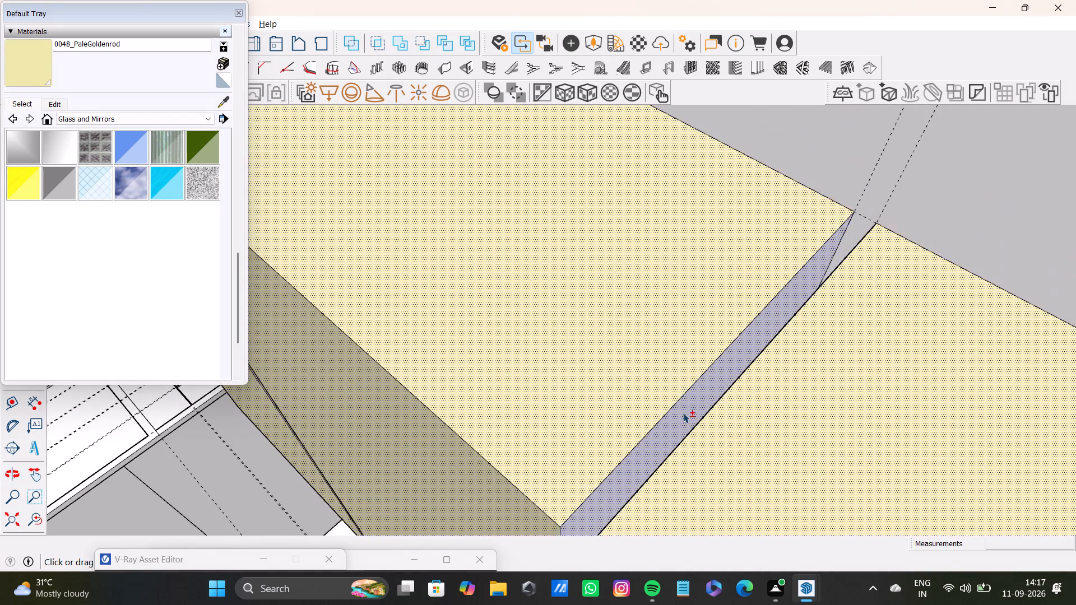
pyautogui.keyDown('shift'); pyautogui.scroll(-7, 683, 413); pyautogui.keyUp('shift')
pyautogui.keyDown('shift'); pyautogui.moveTo(544, 392); pyautogui.dragTo(729, 389, button='middle'); pyautogui.keyUp('shift')
pyautogui.scroll(1, 821, 367)
pyautogui.moveTo(821, 367); pyautogui.dragTo(607, 85, button='middle')
pyautogui.keyDown('shift'); pyautogui.scroll(-3, 794, 246); pyautogui.keyUp('shift')
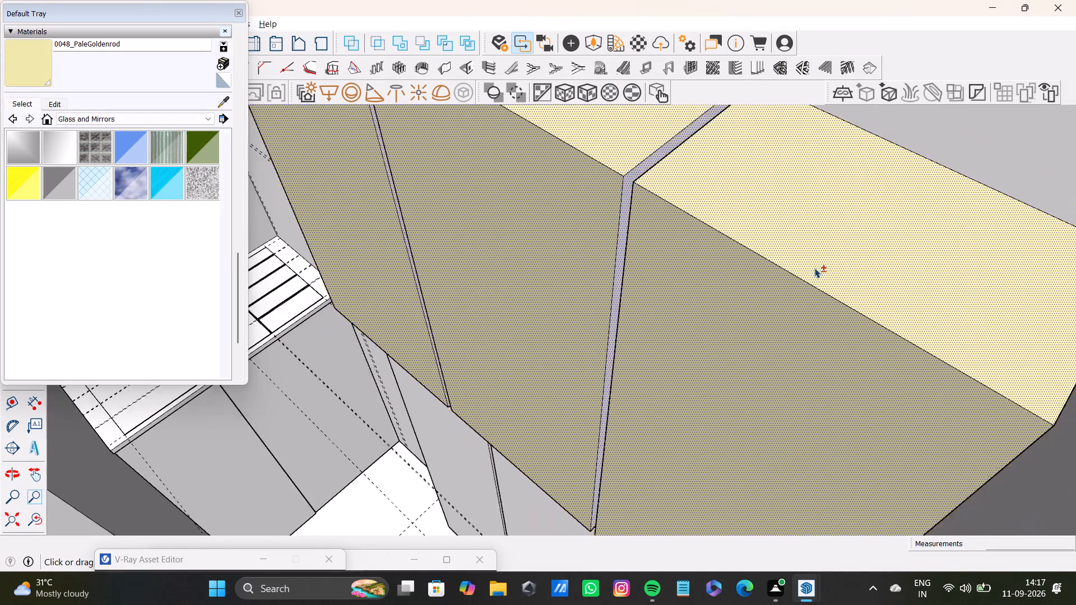
pyautogui.keyDown('shift'); pyautogui.scroll(-5, 814, 268); pyautogui.keyUp('shift')
# Add the narrow end face of the last upper cabinet, beside the wall, to the selection.
pyautogui.keyDown('shift'); pyautogui.moveTo(945, 293); pyautogui.dragTo(816, 288, button='middle'); pyautogui.keyUp('shift')
pyautogui.keyDown('shift'); pyautogui.scroll(17, 906, 294); pyautogui.keyUp('shift')
pyautogui.keyDown('shift'); pyautogui.moveTo(900, 330); pyautogui.dragTo(861, 309, button='middle'); pyautogui.keyUp('shift')
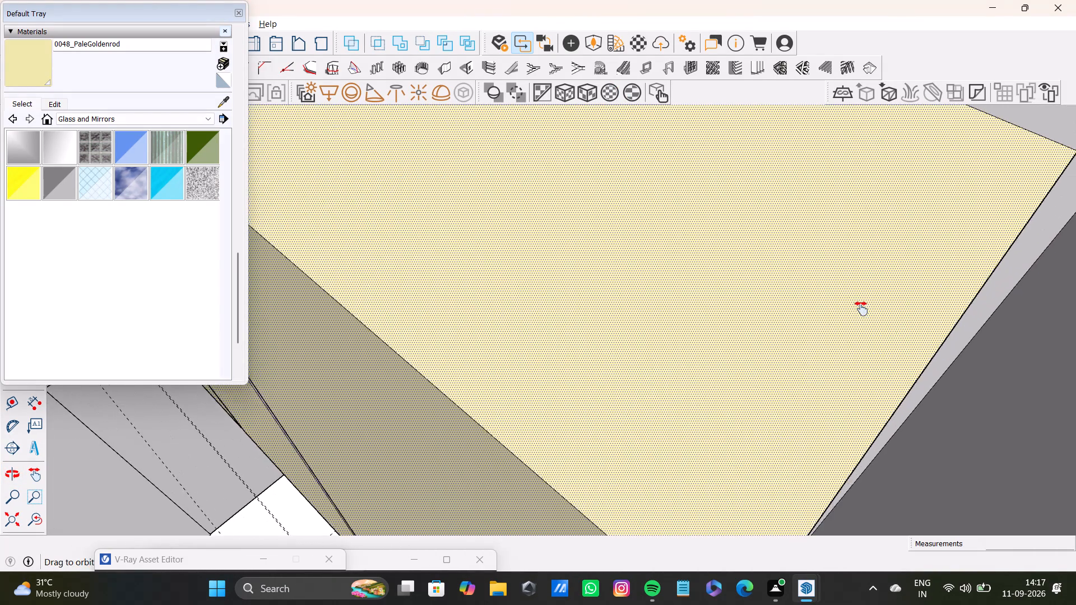
pyautogui.keyDown('shift'); pyautogui.moveTo(861, 309); pyautogui.dragTo(852, 316, button='middle'); pyautogui.keyUp('shift')
pyautogui.keyDown('shift'); pyautogui.scroll(7, 868, 308); pyautogui.keyUp('shift')
pyautogui.keyDown('shift'); pyautogui.moveTo(885, 321); pyautogui.dragTo(824, 287, button='middle'); pyautogui.keyUp('shift')
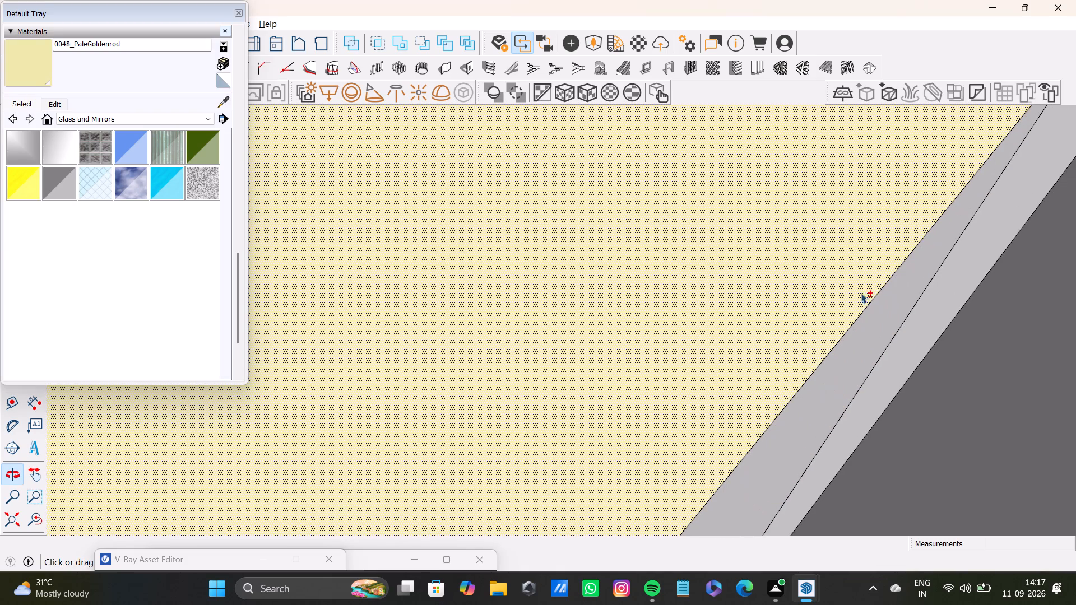
pyautogui.keyDown('shift'); pyautogui.click(861, 313); pyautogui.keyUp('shift')
pyautogui.keyDown('shift'); pyautogui.scroll(-5, 863, 324); pyautogui.keyUp('shift')
pyautogui.keyDown('shift'); pyautogui.moveTo(770, 346); pyautogui.dragTo(807, 332, button='middle'); pyautogui.keyUp('shift')
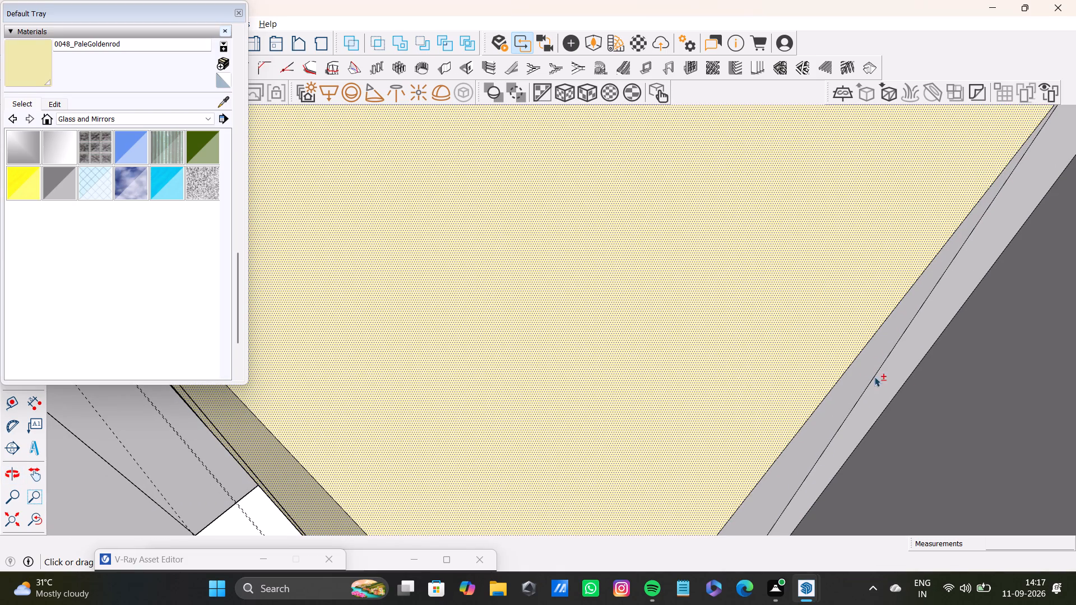
pyautogui.keyDown('shift'); pyautogui.click(863, 376); pyautogui.keyUp('shift')
pyautogui.keyDown('shift'); pyautogui.scroll(-11, 848, 378); pyautogui.keyUp('shift')
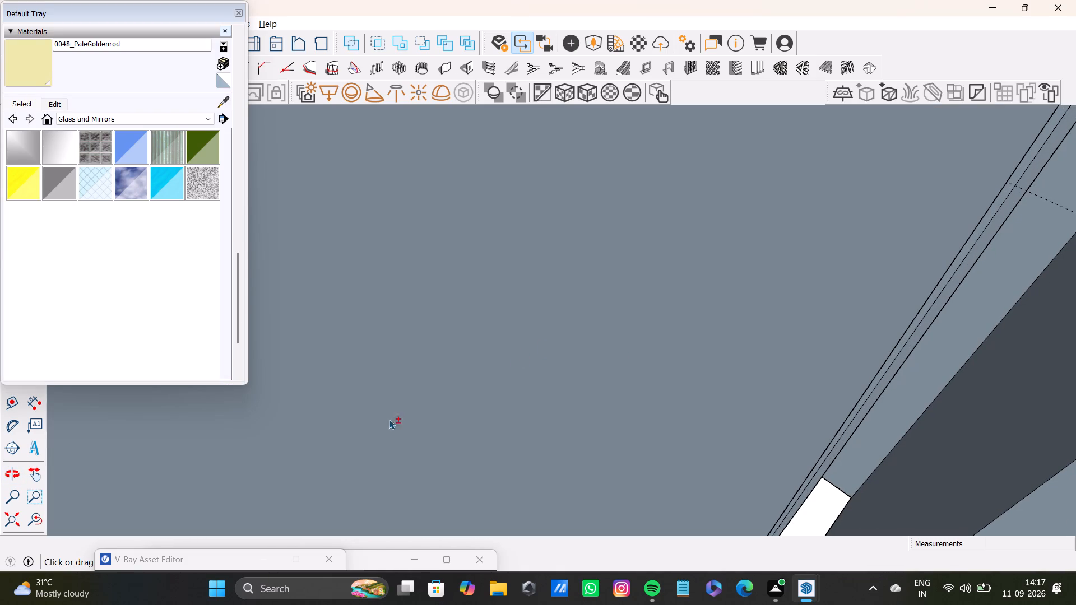
# Add the exposed end face of the first upper cabinet, at the opposite end of the row, to the selection.
pyautogui.click(35, 523)
pyautogui.click(13, 523)
pyautogui.moveTo(280, 478); pyautogui.dragTo(578, 487, button='middle')
pyautogui.scroll(20, 394, 338)
pyautogui.scroll(7, 394, 338)
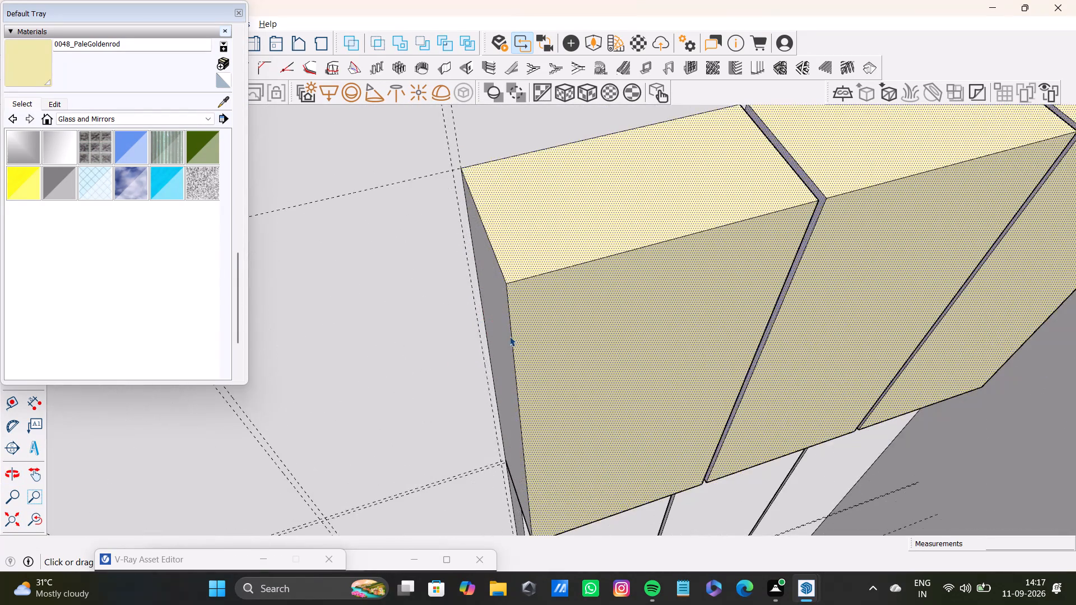
pyautogui.scroll(2, 509, 336)
pyautogui.moveTo(509, 336); pyautogui.dragTo(606, 336, button='middle')
pyautogui.keyDown('shift'); pyautogui.click(567, 332); pyautogui.keyUp('shift')
pyautogui.keyDown('shift'); pyautogui.scroll(-4, 598, 323); pyautogui.keyUp('shift')
pyautogui.keyDown('shift'); pyautogui.moveTo(616, 263); pyautogui.dragTo(494, 331, button='middle'); pyautogui.keyUp('shift')
pyautogui.keyDown('shift'); pyautogui.scroll(15, 626, 221); pyautogui.keyUp('shift')
# Add the remaining side faces in both cabinet gaps, paint the whole selection 0048_PaleGoldenrod, and clear the selection.
pyautogui.keyDown('shift'); pyautogui.click(693, 223); pyautogui.keyUp('shift')
pyautogui.keyDown('shift'); pyautogui.scroll(-2, 706, 223); pyautogui.keyUp('shift')
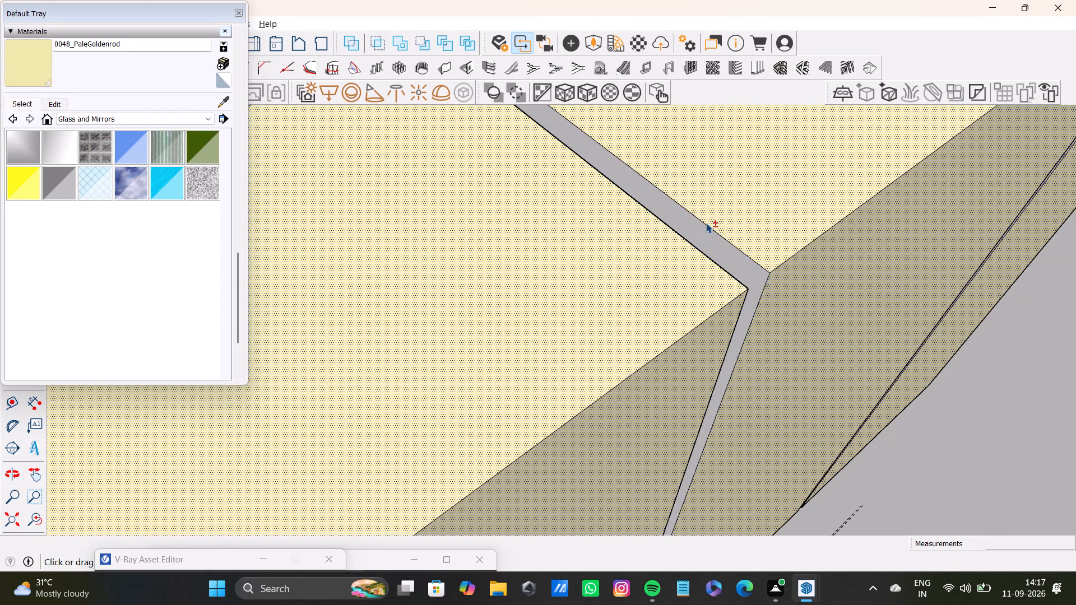
pyautogui.keyDown('shift'); pyautogui.scroll(-4, 706, 223); pyautogui.keyUp('shift')
pyautogui.keyDown('shift'); pyautogui.moveTo(693, 239); pyautogui.dragTo(412, 395, button='middle'); pyautogui.keyUp('shift')
pyautogui.keyDown('shift'); pyautogui.scroll(-5, 412, 389); pyautogui.keyUp('shift')
pyautogui.keyDown('shift'); pyautogui.moveTo(545, 257); pyautogui.dragTo(399, 353, button='middle'); pyautogui.keyUp('shift')
pyautogui.keyDown('shift'); pyautogui.scroll(8, 639, 246); pyautogui.keyUp('shift')
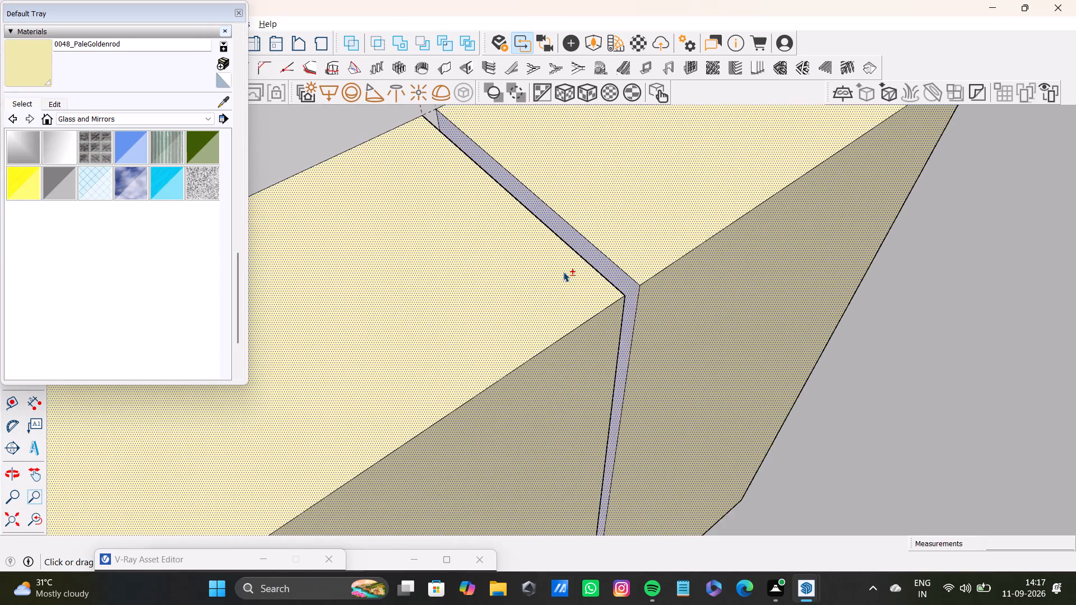
pyautogui.keyDown('shift'); pyautogui.scroll(10, 563, 272); pyautogui.keyUp('shift')
pyautogui.keyDown('shift'); pyautogui.click(625, 267); pyautogui.keyUp('shift')
pyautogui.keyDown('shift'); pyautogui.click(642, 272); pyautogui.keyUp('shift')
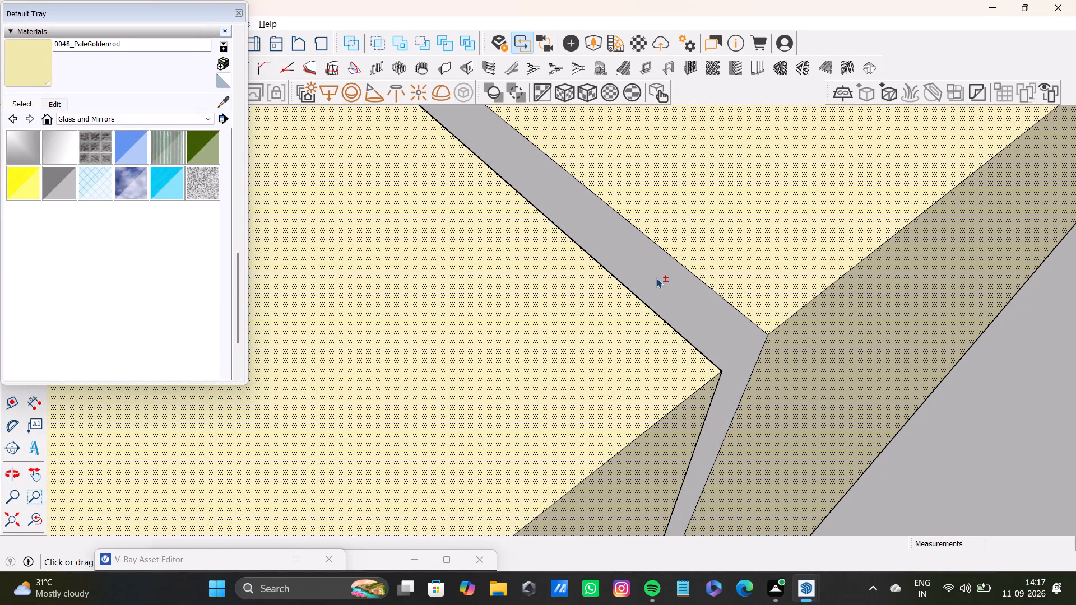
pyautogui.keyDown('shift'); pyautogui.click(656, 278); pyautogui.keyUp('shift')
pyautogui.keyDown('shift'); pyautogui.scroll(-20, 656, 278); pyautogui.keyUp('shift')
pyautogui.keyDown('shift'); pyautogui.scroll(-1, 656, 278); pyautogui.keyUp('shift')
pyautogui.keyDown('shift'); pyautogui.moveTo(495, 297); pyautogui.dragTo(550, 204, button='middle'); pyautogui.keyUp('shift')
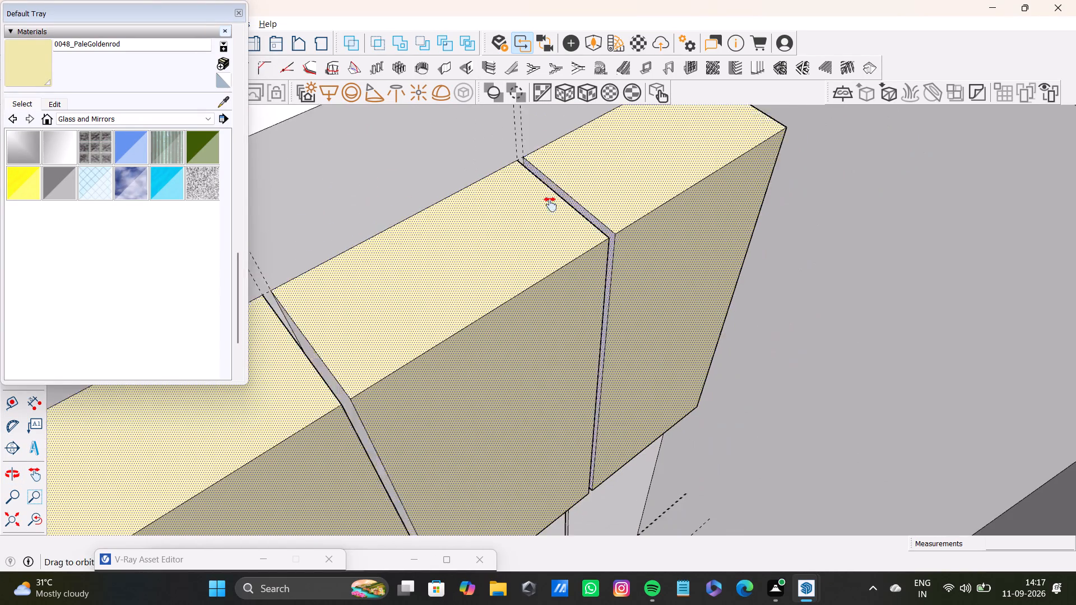
pyautogui.keyDown('shift'); pyautogui.moveTo(550, 204); pyautogui.dragTo(592, 177, button='middle'); pyautogui.keyUp('shift')
pyautogui.keyDown('shift'); pyautogui.scroll(12, 383, 320); pyautogui.keyUp('shift')
pyautogui.keyDown('shift'); pyautogui.click(486, 291); pyautogui.keyUp('shift')
pyautogui.keyDown('shift'); pyautogui.scroll(-4, 529, 320); pyautogui.keyUp('shift')
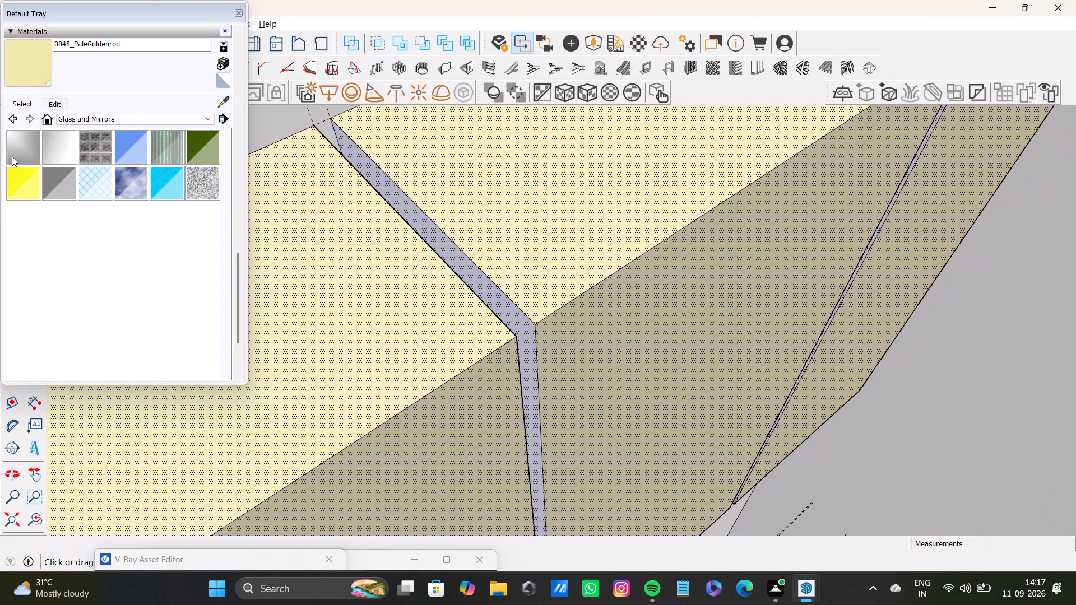
pyautogui.keyDown('shift'); pyautogui.click(51, 80); pyautogui.keyUp('shift')
pyautogui.keyDown('shift'); pyautogui.click(457, 259); pyautogui.keyUp('shift')
pyautogui.keyDown('shift'); pyautogui.scroll(-3, 466, 269); pyautogui.keyUp('shift')
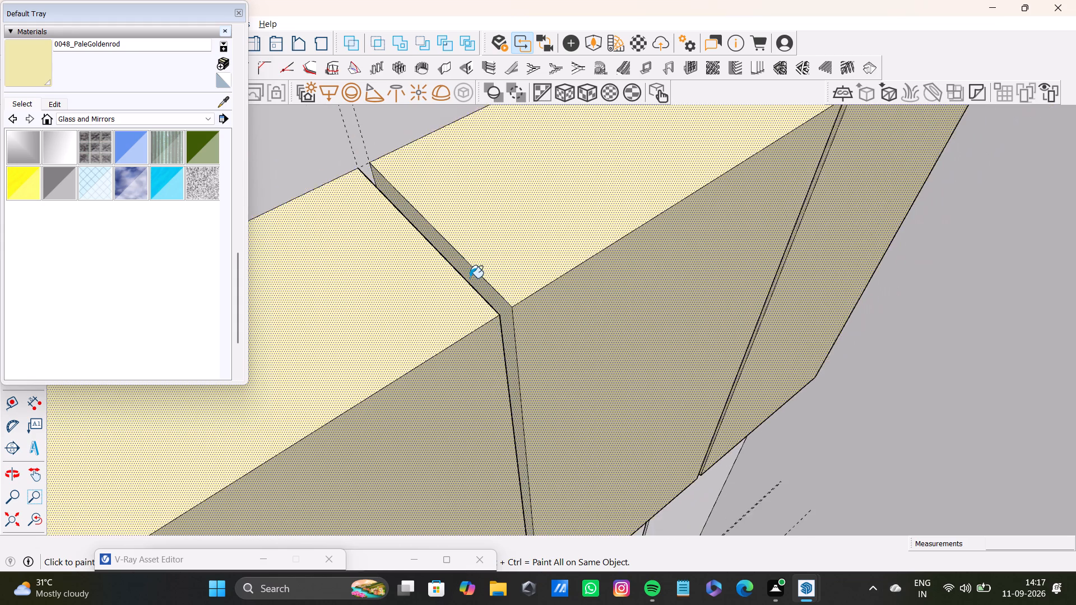
pyautogui.keyDown('shift'); pyautogui.scroll(-13, 470, 278); pyautogui.keyUp('shift')
pyautogui.keyDown('shift'); pyautogui.moveTo(500, 320); pyautogui.dragTo(565, 324, button='middle'); pyautogui.keyUp('shift')
pyautogui.keyDown('shift'); pyautogui.moveTo(707, 362); pyautogui.dragTo(491, 390, button='middle'); pyautogui.keyUp('shift')
pyautogui.press('space')
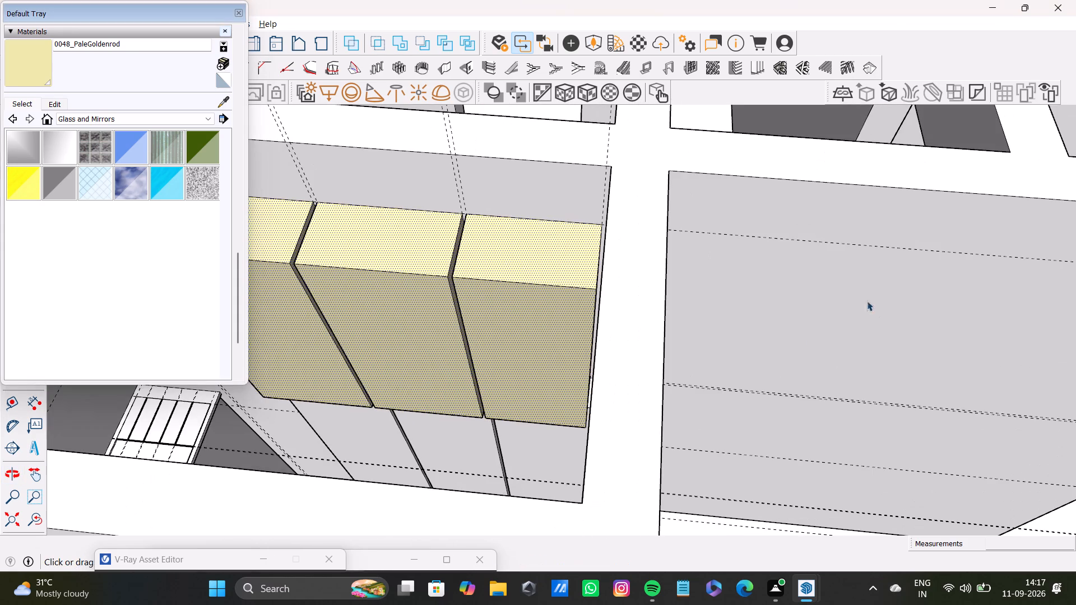
pyautogui.scroll(-14, 613, 285)
pyautogui.press('space')
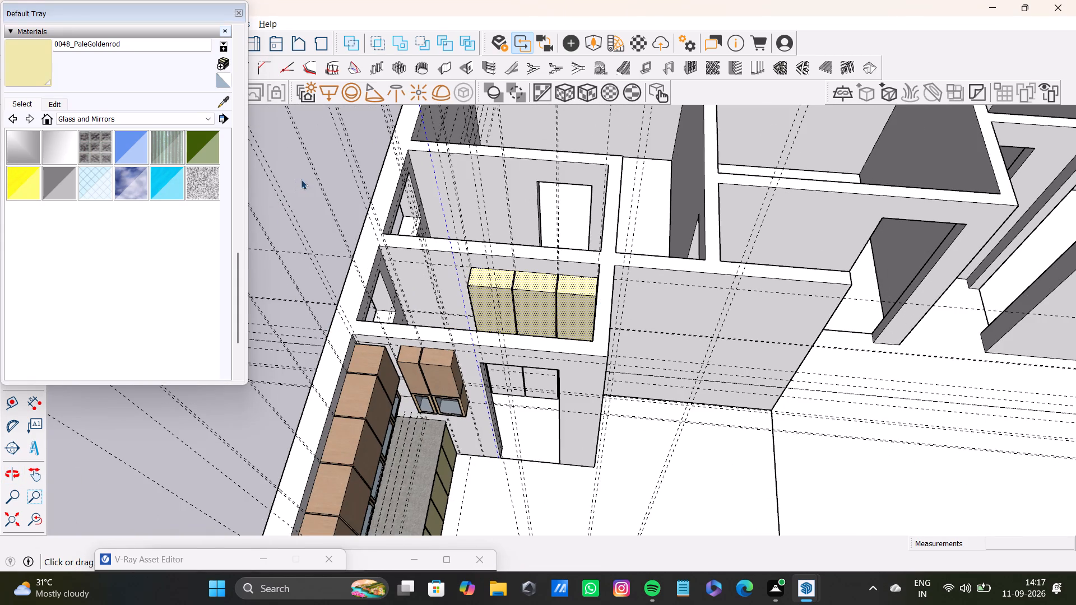
pyautogui.click(301, 179)
pyautogui.scroll(9, 470, 310)
pyautogui.moveTo(515, 346); pyautogui.dragTo(481, 209, button='middle')
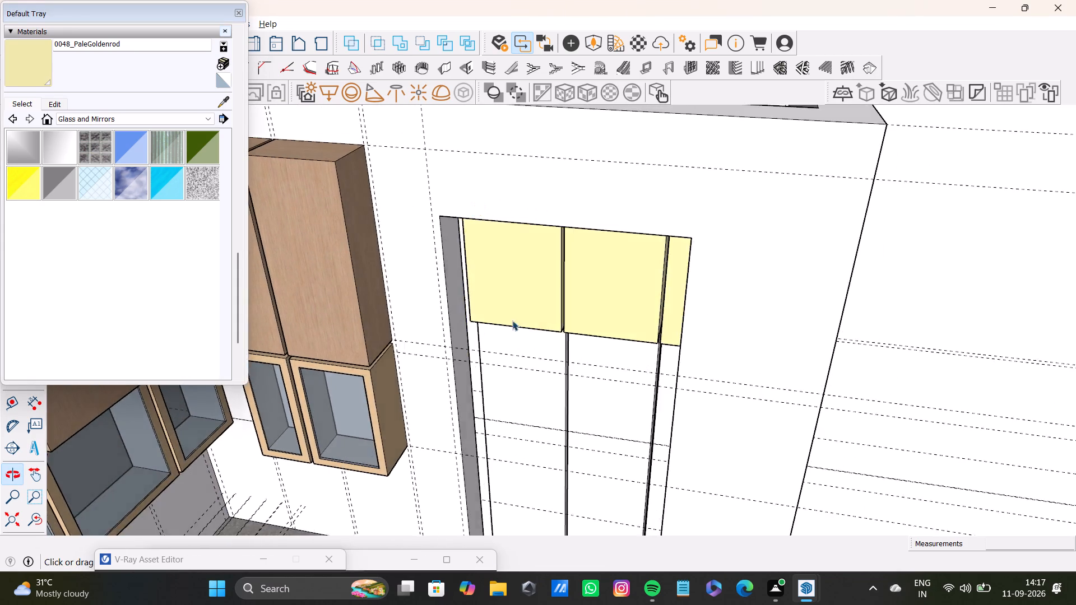
# Select the front, gap-side and top faces of the first cabinet directly below the pale goldenrod upper cabinets.
pyautogui.scroll(11, 513, 348)
pyautogui.keyDown('shift'); pyautogui.moveTo(542, 342); pyautogui.dragTo(447, 284, button='middle'); pyautogui.keyUp('shift')
pyautogui.keyDown('shift'); pyautogui.scroll(7, 519, 265); pyautogui.keyUp('shift')
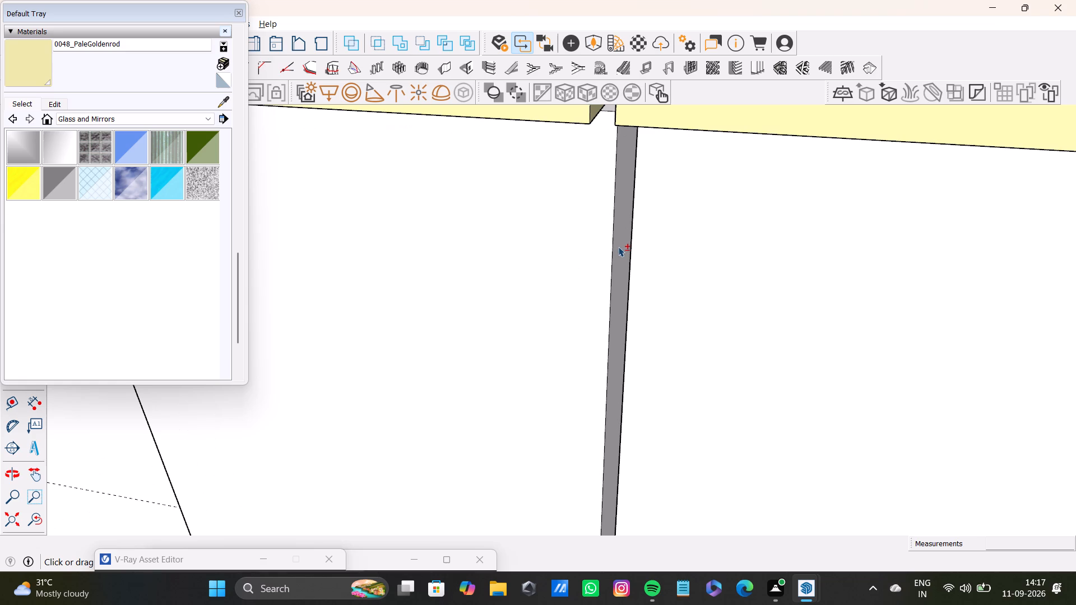
pyautogui.keyDown('shift'); pyautogui.click(619, 246); pyautogui.keyUp('shift')
pyautogui.keyDown('shift'); pyautogui.click(595, 258); pyautogui.keyUp('shift')
pyautogui.keyDown('shift'); pyautogui.moveTo(575, 157); pyautogui.dragTo(567, 259, button='middle'); pyautogui.keyUp('shift')
pyautogui.keyDown('shift'); pyautogui.scroll(9, 580, 216); pyautogui.keyUp('shift')
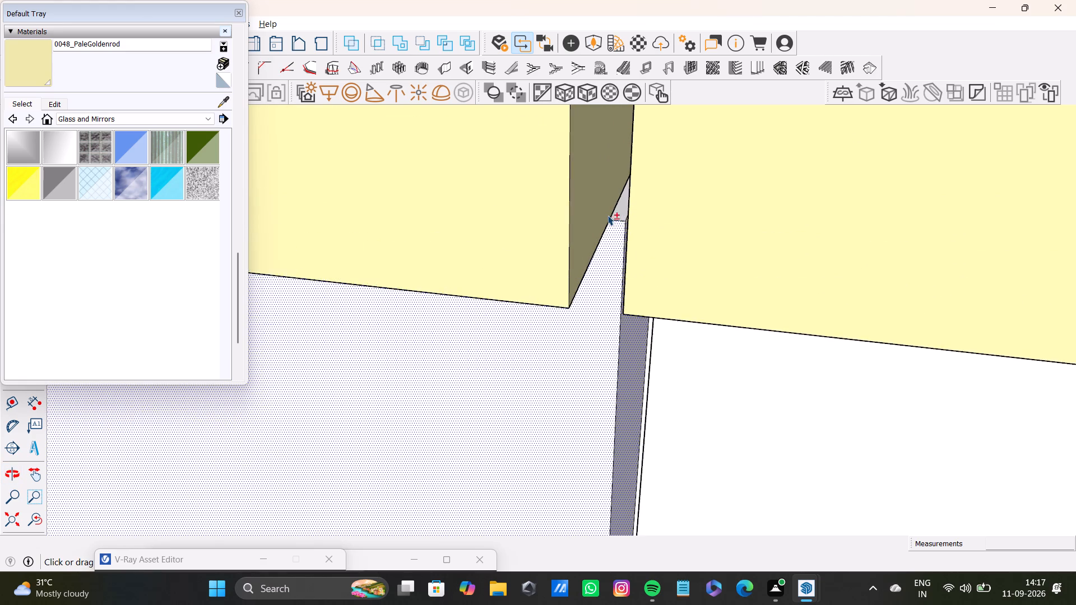
pyautogui.keyDown('shift'); pyautogui.scroll(2, 607, 215); pyautogui.keyUp('shift')
pyautogui.keyDown('shift'); pyautogui.click(627, 206); pyautogui.keyUp('shift')
pyautogui.keyDown('shift'); pyautogui.scroll(-16, 625, 227); pyautogui.keyUp('shift')
pyautogui.keyDown('shift'); pyautogui.moveTo(607, 274); pyautogui.dragTo(454, 271, button='middle'); pyautogui.keyUp('shift')
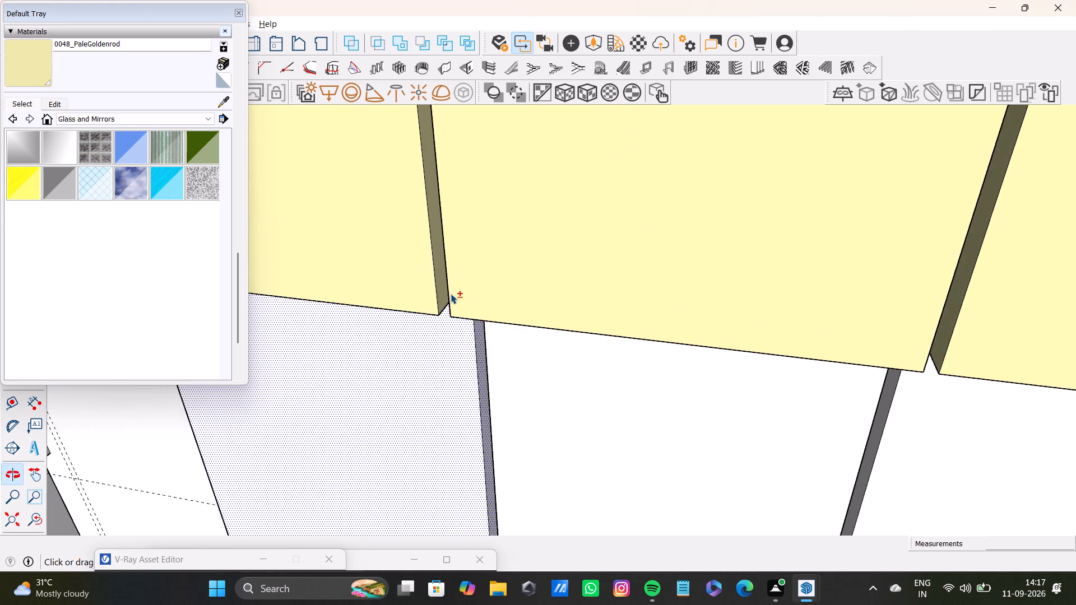
# Add the middle lower cabinet's front face, the side face in the adjoining gap and its top face to the selection.
pyautogui.moveTo(451, 294); pyautogui.dragTo(555, 141, button='middle')
pyautogui.scroll(7, 503, 278)
pyautogui.keyDown('shift'); pyautogui.click(494, 312); pyautogui.keyUp('shift')
pyautogui.moveTo(516, 313); pyautogui.dragTo(586, 331, button='middle')
pyautogui.scroll(-1, 586, 331)
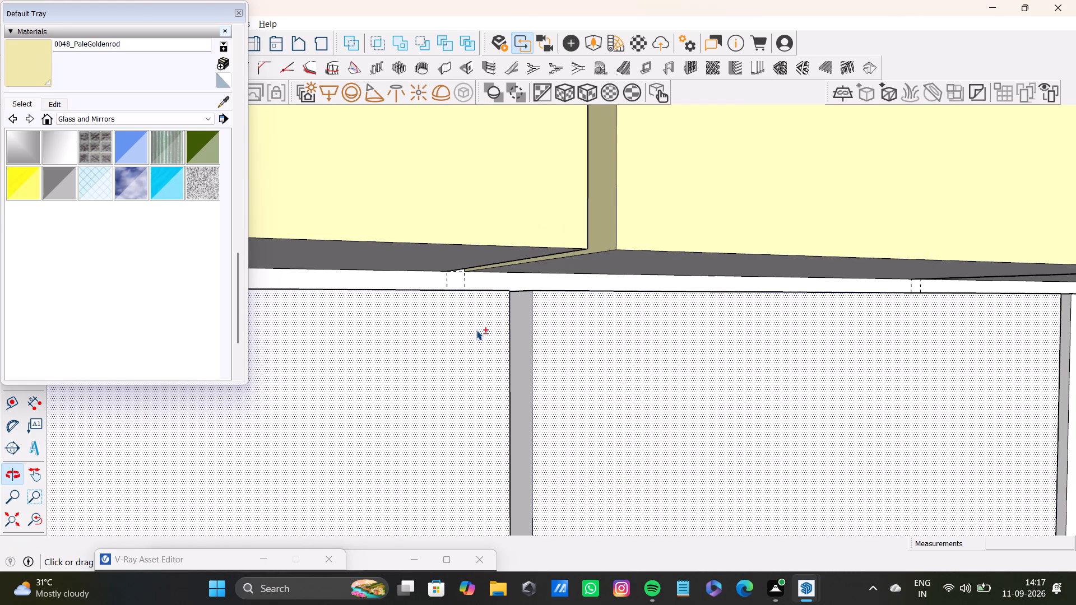
pyautogui.keyDown('shift'); pyautogui.click(525, 334); pyautogui.keyUp('shift')
pyautogui.keyDown('shift'); pyautogui.moveTo(536, 299); pyautogui.dragTo(514, 359, button='middle'); pyautogui.keyUp('shift')
pyautogui.scroll(7, 511, 346)
pyautogui.keyDown('shift'); pyautogui.click(510, 329); pyautogui.keyUp('shift')
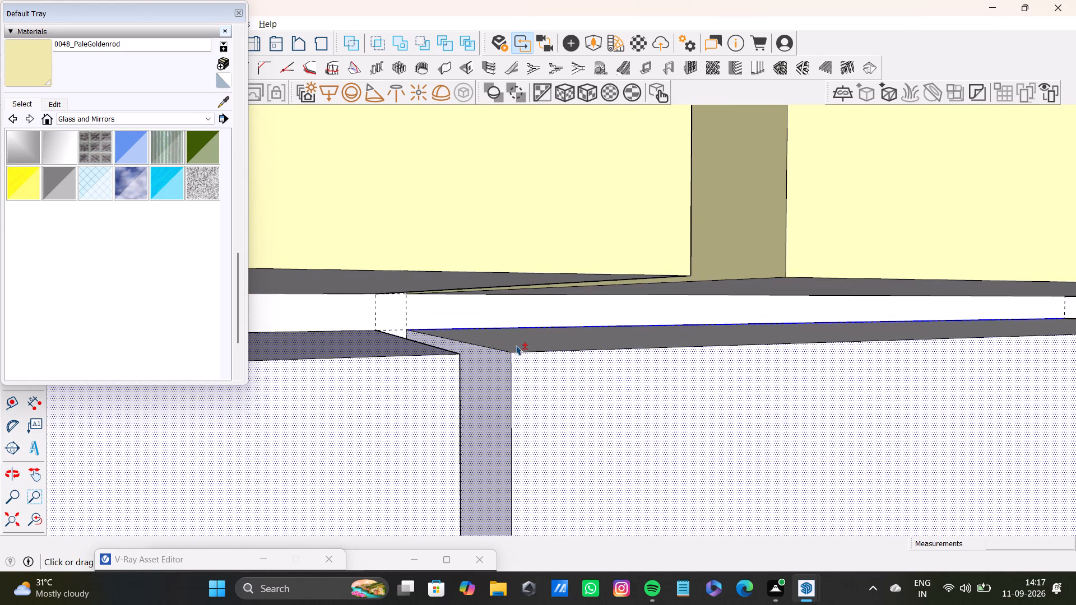
pyautogui.keyDown('shift'); pyautogui.click(529, 346); pyautogui.keyUp('shift')
# Add the third lower cabinet's front face, the side face in its gap and its top face to the selection.
pyautogui.keyDown('shift'); pyautogui.scroll(-8, 531, 345); pyautogui.keyUp('shift')
pyautogui.keyDown('shift'); pyautogui.moveTo(687, 383); pyautogui.dragTo(237, 322, button='middle'); pyautogui.keyUp('shift')
pyautogui.keyDown('shift'); pyautogui.scroll(3, 789, 362); pyautogui.keyUp('shift')
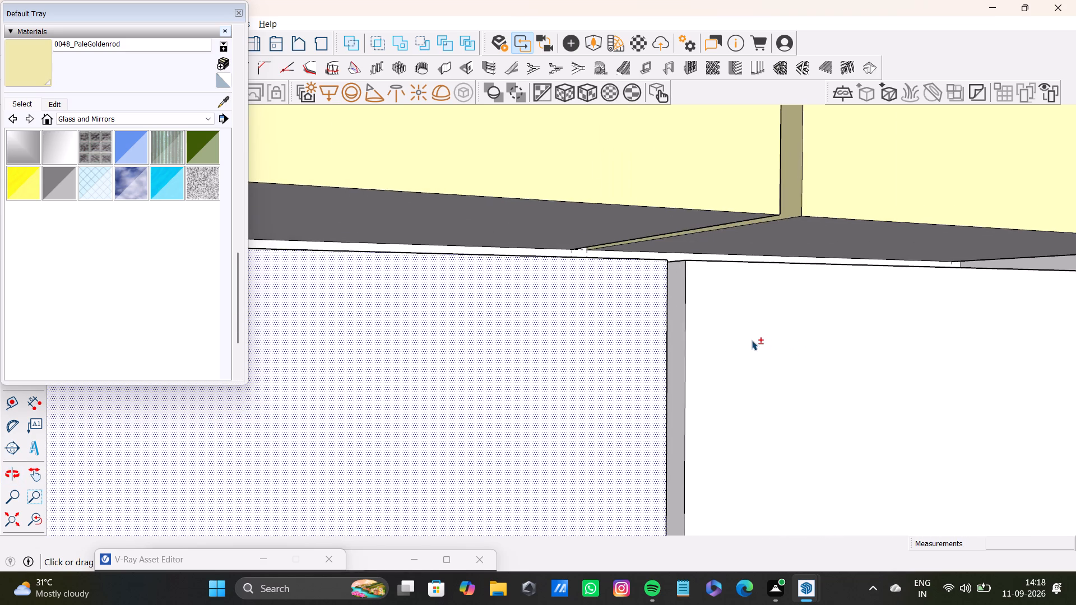
pyautogui.keyDown('shift'); pyautogui.scroll(3, 752, 340); pyautogui.keyUp('shift')
pyautogui.keyDown('shift'); pyautogui.click(752, 340); pyautogui.keyUp('shift')
pyautogui.keyDown('shift'); pyautogui.click(656, 330); pyautogui.keyUp('shift')
pyautogui.keyDown('shift'); pyautogui.scroll(-4, 672, 321); pyautogui.keyUp('shift')
pyautogui.keyDown('shift'); pyautogui.moveTo(657, 294); pyautogui.dragTo(587, 341, button='middle'); pyautogui.keyUp('shift')
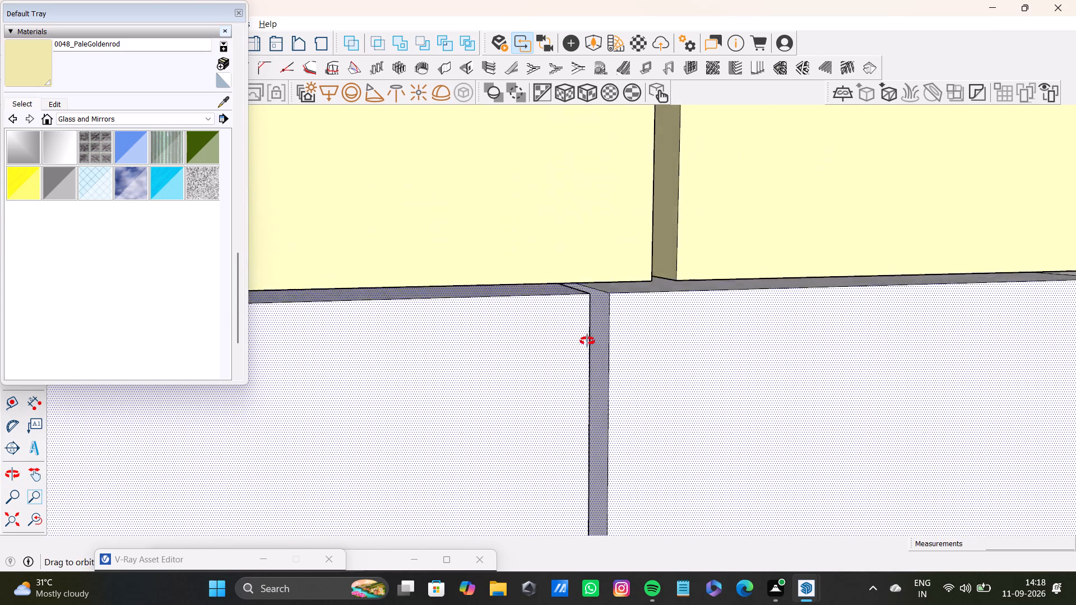
pyautogui.keyDown('shift'); pyautogui.moveTo(587, 341); pyautogui.dragTo(589, 338, button='middle'); pyautogui.keyUp('shift')
pyautogui.middleClick(591, 336)
pyautogui.scroll(11, 614, 314)
pyautogui.keyDown('shift'); pyautogui.click(629, 277); pyautogui.keyUp('shift')
pyautogui.keyDown('shift'); pyautogui.scroll(-7, 613, 282); pyautogui.keyUp('shift')
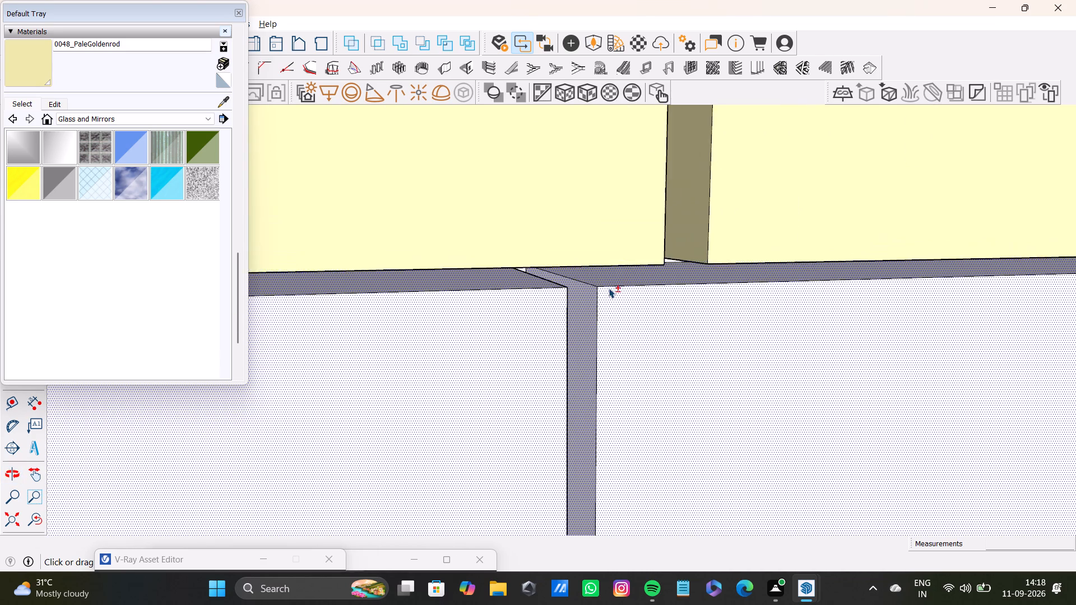
# Add the exposed end face of the lower cabinet row, below the end of the upper cabinets, to the selection.
pyautogui.keyDown('shift'); pyautogui.scroll(-15, 609, 288); pyautogui.keyUp('shift')
pyautogui.keyDown('shift'); pyautogui.moveTo(555, 329); pyautogui.dragTo(844, 285, button='middle'); pyautogui.keyUp('shift')
pyautogui.scroll(-4, 763, 337)
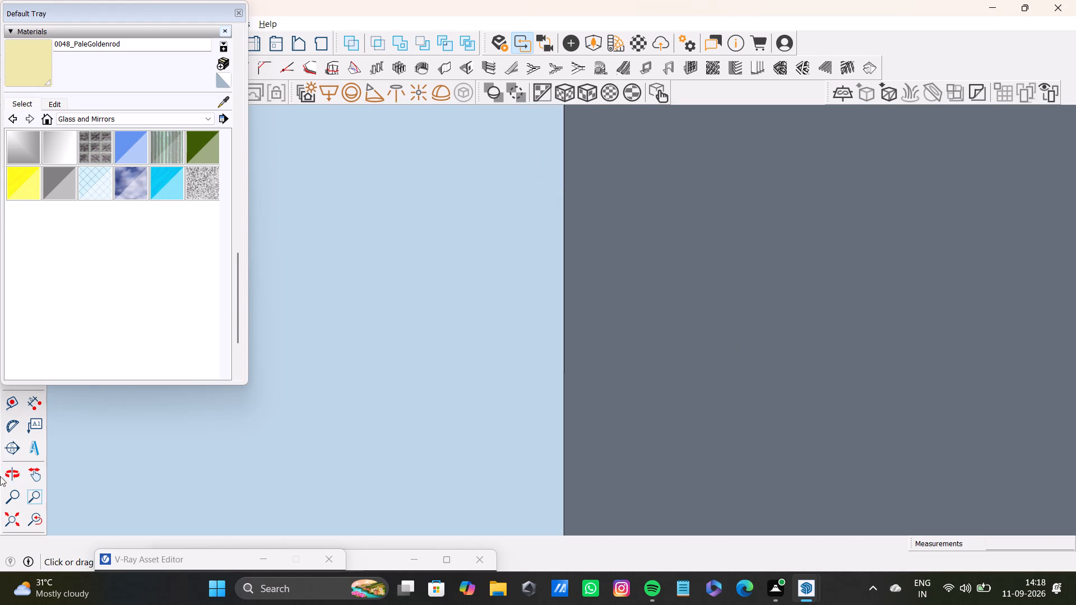
pyautogui.click(37, 524)
pyautogui.moveTo(454, 407); pyautogui.dragTo(426, 539, button='middle')
pyautogui.click(11, 511)
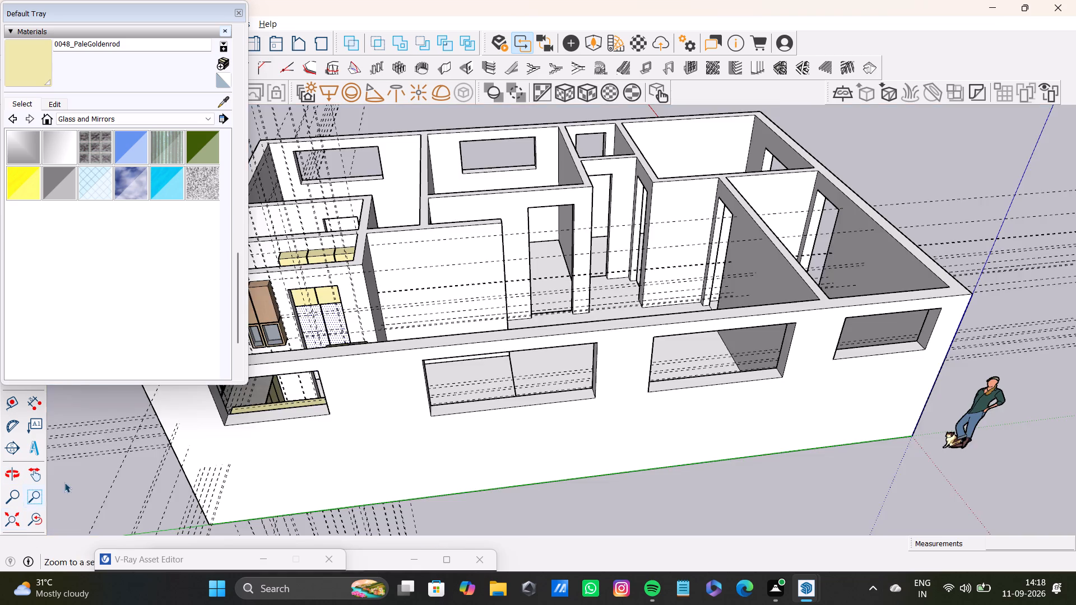
pyautogui.moveTo(401, 322); pyautogui.dragTo(402, 418, button='middle')
pyautogui.scroll(3, 433, 341)
pyautogui.keyDown('shift'); pyautogui.moveTo(342, 332); pyautogui.dragTo(652, 353, button='middle'); pyautogui.keyUp('shift')
pyautogui.scroll(12, 493, 322)
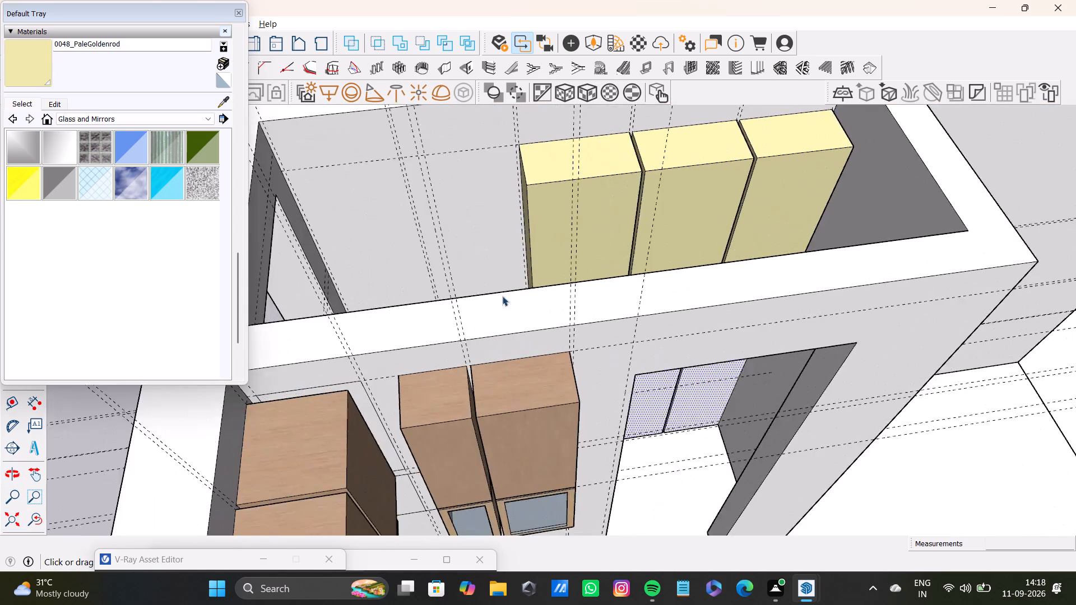
pyautogui.scroll(3, 502, 296)
pyautogui.moveTo(480, 290); pyautogui.dragTo(703, 351, button='middle')
pyautogui.scroll(3, 687, 353)
pyautogui.keyDown('shift'); pyautogui.click(565, 341); pyautogui.keyUp('shift')
pyautogui.keyDown('shift'); pyautogui.scroll(10, 563, 323); pyautogui.keyUp('shift')
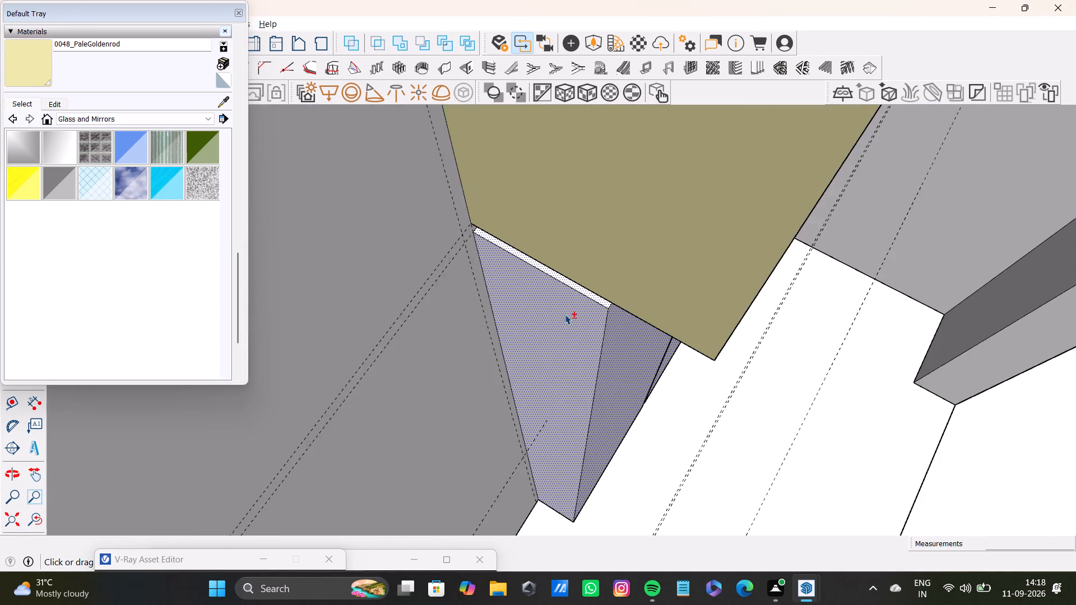
pyautogui.keyDown('shift'); pyautogui.scroll(2, 565, 314); pyautogui.keyUp('shift')
pyautogui.keyDown('shift'); pyautogui.scroll(-7, 440, 253); pyautogui.keyUp('shift')
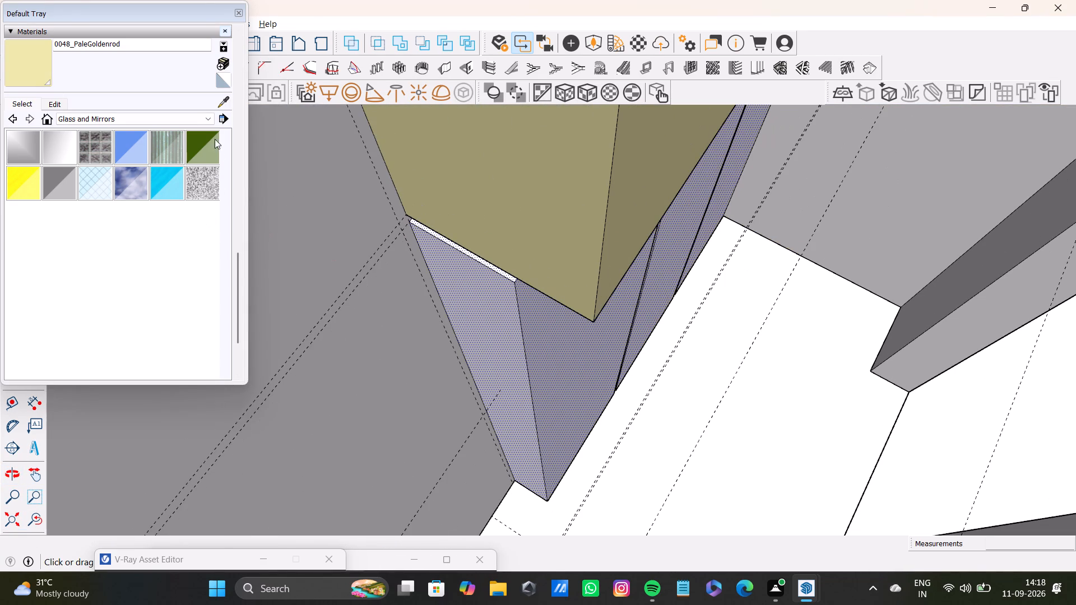
# Sample 0035_Tan from the kitchen cabinetry, paint the selected lower cabinet faces with it, and clear the selection.
pyautogui.keyDown('shift'); pyautogui.click(229, 108); pyautogui.keyUp('shift')
pyautogui.keyDown('shift'); pyautogui.scroll(-20, 257, 159); pyautogui.keyUp('shift')
pyautogui.keyDown('shift'); pyautogui.scroll(-1, 257, 159); pyautogui.keyUp('shift')
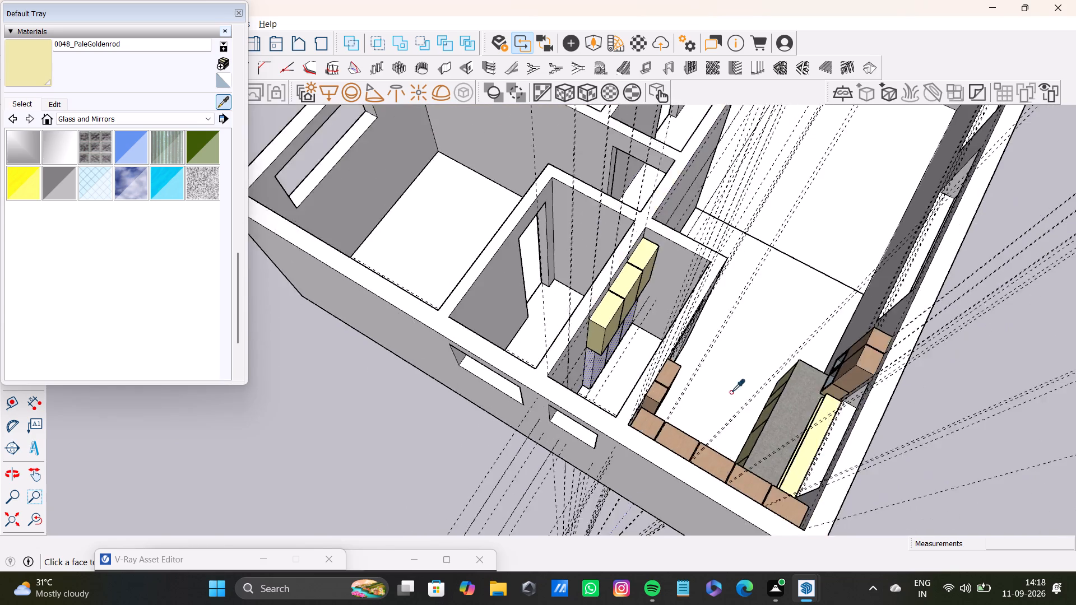
pyautogui.keyDown('shift'); pyautogui.moveTo(734, 389); pyautogui.dragTo(588, 327, button='middle'); pyautogui.keyUp('shift')
pyautogui.keyDown('shift'); pyautogui.scroll(11, 661, 338); pyautogui.keyUp('shift')
pyautogui.keyDown('shift'); pyautogui.moveTo(639, 412); pyautogui.dragTo(829, 494, button='middle'); pyautogui.keyUp('shift')
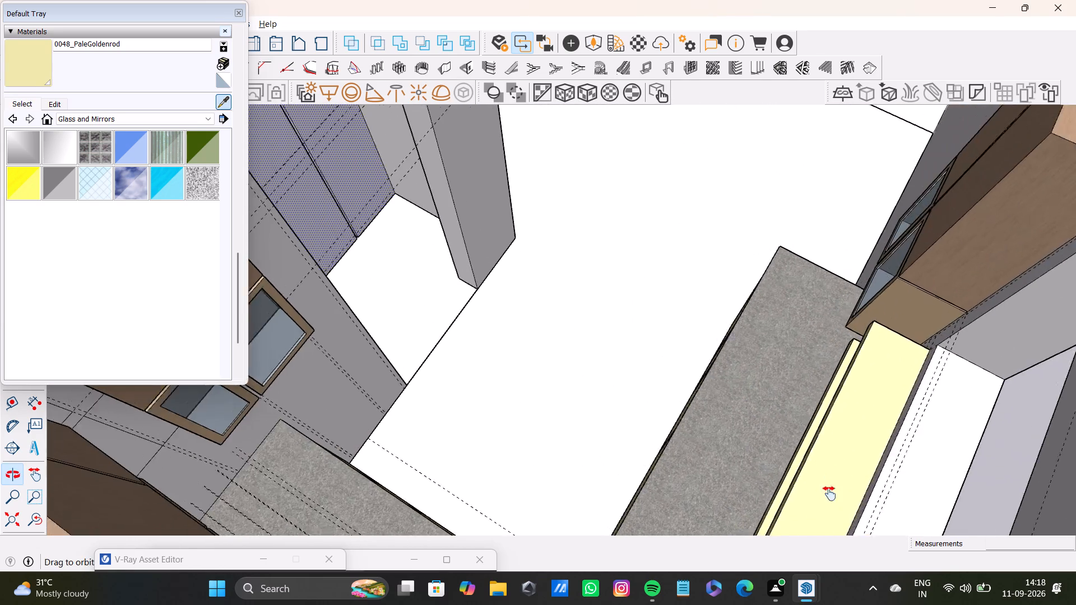
pyautogui.keyDown('shift'); pyautogui.moveTo(829, 494); pyautogui.dragTo(940, 508, button='middle'); pyautogui.keyUp('shift')
pyautogui.keyDown('shift'); pyautogui.scroll(3, 676, 421); pyautogui.keyUp('shift')
pyautogui.keyDown('shift'); pyautogui.scroll(-7, 699, 424); pyautogui.keyUp('shift')
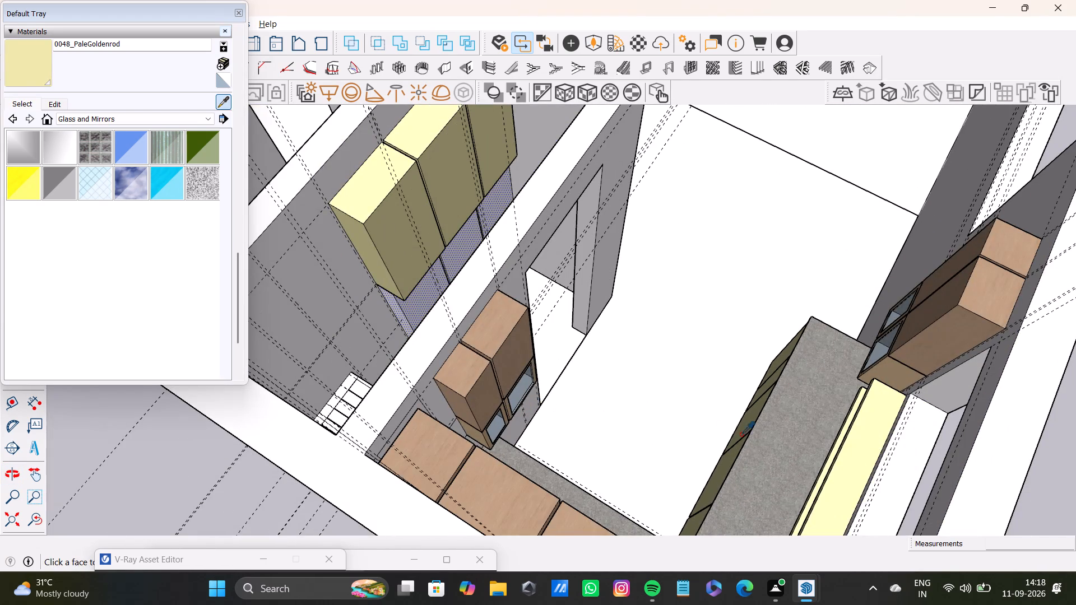
pyautogui.keyDown('shift'); pyautogui.scroll(6, 847, 393); pyautogui.keyUp('shift')
pyautogui.keyDown('shift'); pyautogui.click(900, 348); pyautogui.keyUp('shift')
pyautogui.keyDown('shift'); pyautogui.scroll(-9, 814, 353); pyautogui.keyUp('shift')
pyautogui.keyDown('shift'); pyautogui.moveTo(525, 318); pyautogui.dragTo(665, 385, button='middle'); pyautogui.keyUp('shift')
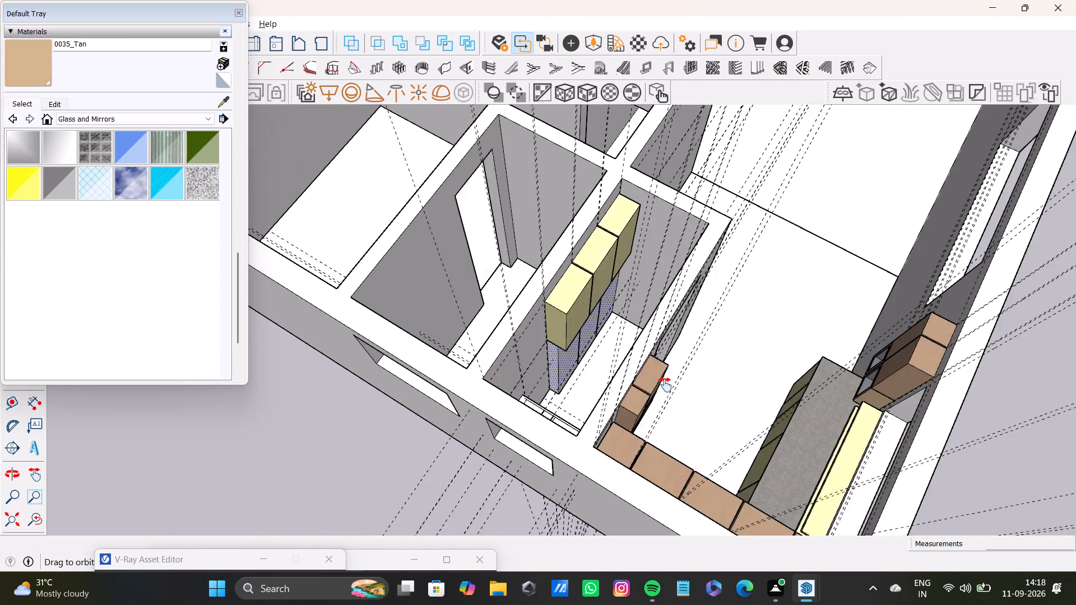
pyautogui.keyDown('shift'); pyautogui.moveTo(665, 385); pyautogui.dragTo(665, 405, button='middle'); pyautogui.keyUp('shift')
pyautogui.keyDown('shift'); pyautogui.scroll(-1, 665, 405); pyautogui.keyUp('shift')
pyautogui.keyDown('shift'); pyautogui.scroll(1, 694, 365); pyautogui.keyUp('shift')
pyautogui.keyDown('shift'); pyautogui.moveTo(693, 367); pyautogui.dragTo(540, 388, button='middle'); pyautogui.keyUp('shift')
pyautogui.scroll(7, 536, 355)
pyautogui.click(531, 388)
pyautogui.scroll(-4, 554, 381)
pyautogui.scroll(1, 626, 379)
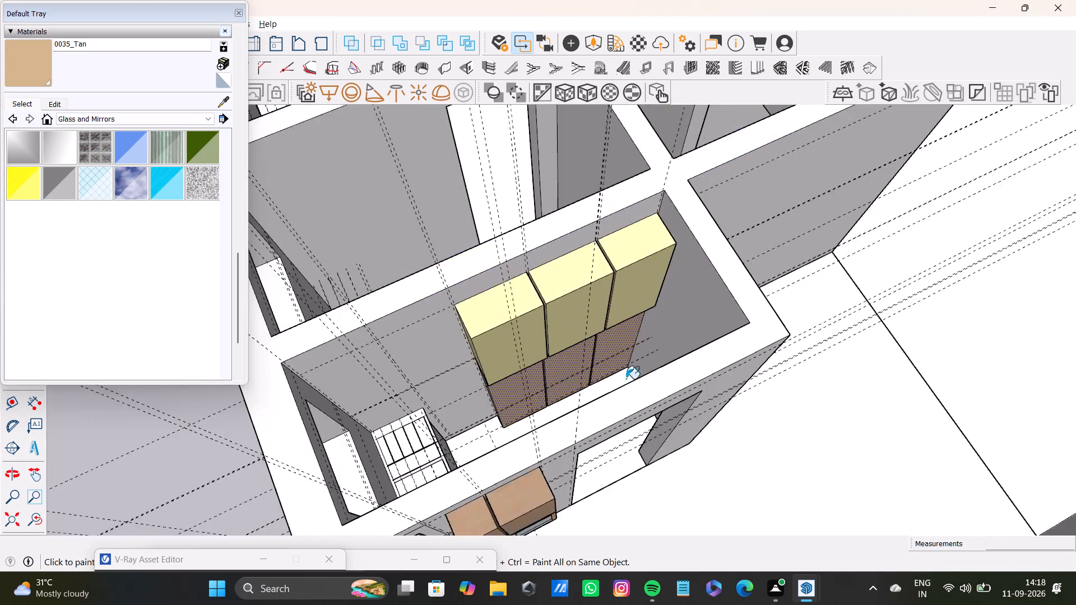
pyautogui.moveTo(626, 379); pyautogui.dragTo(266, 385, button='middle')
pyautogui.scroll(-5, 326, 334)
pyautogui.press('space')
pyautogui.scroll(1, 345, 334)
pyautogui.scroll(-1, 345, 345)
pyautogui.moveTo(360, 326); pyautogui.dragTo(585, 391, button='middle')
pyautogui.press('space')
pyautogui.keyDown('shift'); pyautogui.moveTo(378, 285); pyautogui.dragTo(526, 412, button='middle'); pyautogui.keyUp('shift')
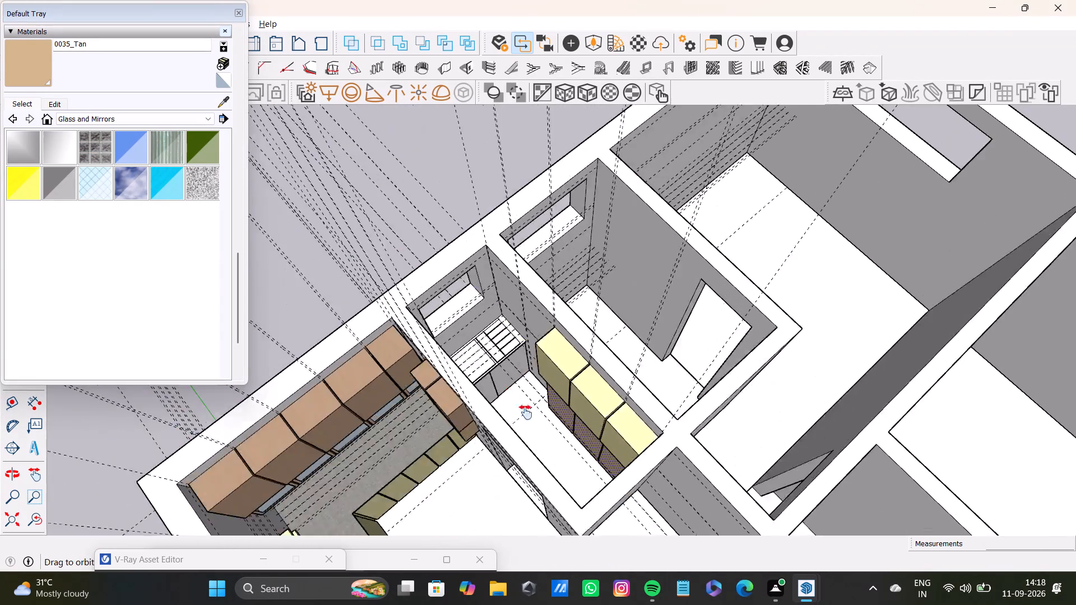
pyautogui.keyDown('shift'); pyautogui.moveTo(526, 412); pyautogui.dragTo(538, 430, button='middle'); pyautogui.keyUp('shift')
pyautogui.press('space')
pyautogui.click(491, 176)
# Open the low counter unit beneath the adjoining room's window for editing and select its two front door faces.
pyautogui.scroll(11, 474, 298)
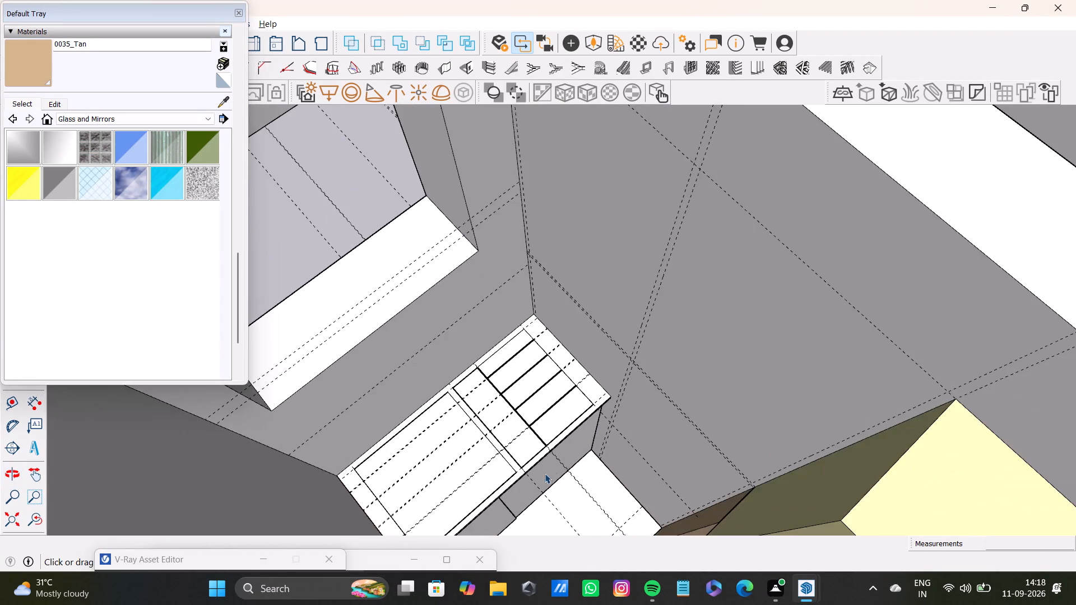
pyautogui.moveTo(545, 473); pyautogui.dragTo(438, 468, button='middle')
pyautogui.scroll(7, 490, 471)
pyautogui.keyDown('shift'); pyautogui.click(466, 443); pyautogui.keyUp('shift')
pyautogui.keyDown('shift'); pyautogui.click(374, 480); pyautogui.keyUp('shift')
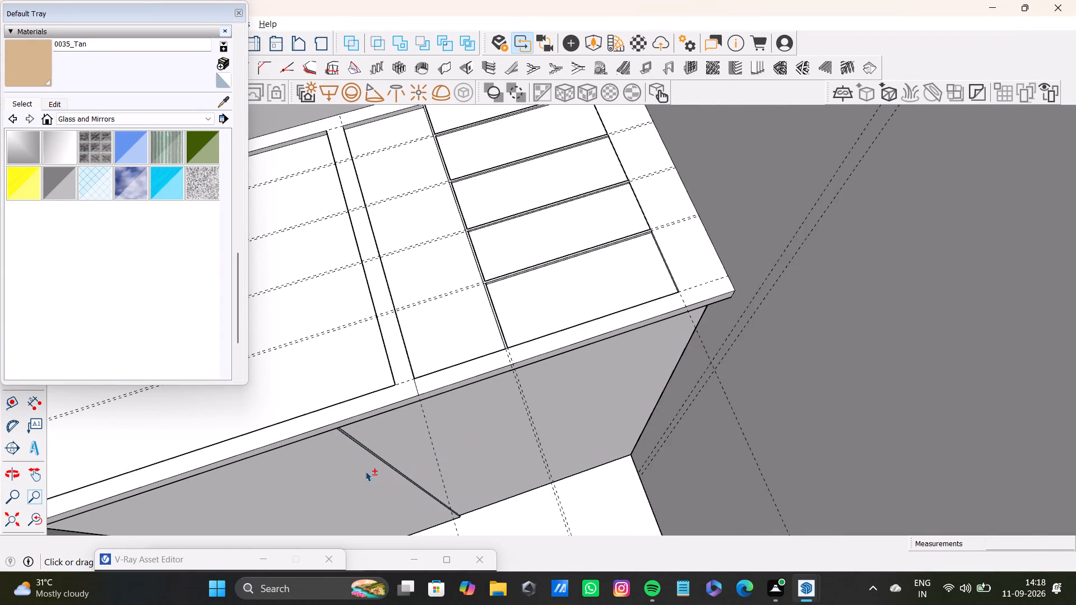
pyautogui.keyDown('shift'); pyautogui.click(366, 469); pyautogui.keyUp('shift')
pyautogui.keyDown('shift'); pyautogui.doubleClick(377, 433); pyautogui.keyUp('shift')
pyautogui.keyDown('shift'); pyautogui.doubleClick(391, 443); pyautogui.keyUp('shift')
pyautogui.keyDown('shift'); pyautogui.doubleClick(360, 466); pyautogui.keyUp('shift')
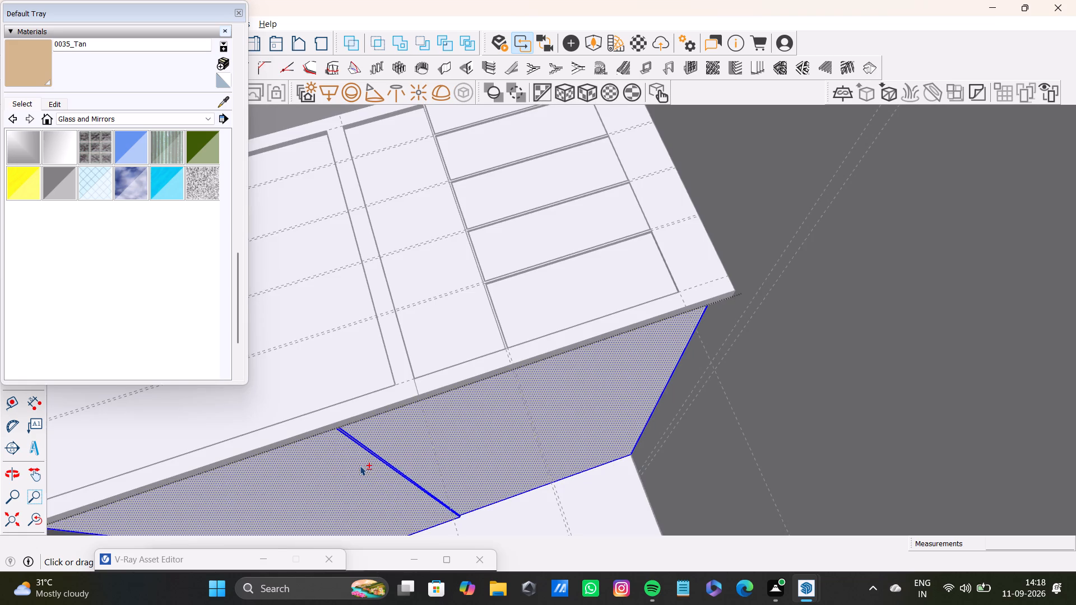
pyautogui.keyDown('shift'); pyautogui.scroll(20, 366, 450); pyautogui.keyUp('shift')
pyautogui.keyDown('shift'); pyautogui.scroll(1, 366, 450); pyautogui.keyUp('shift')
pyautogui.keyDown('shift'); pyautogui.click(317, 383); pyautogui.keyUp('shift')
pyautogui.keyDown('shift'); pyautogui.scroll(-3, 319, 393); pyautogui.keyUp('shift')
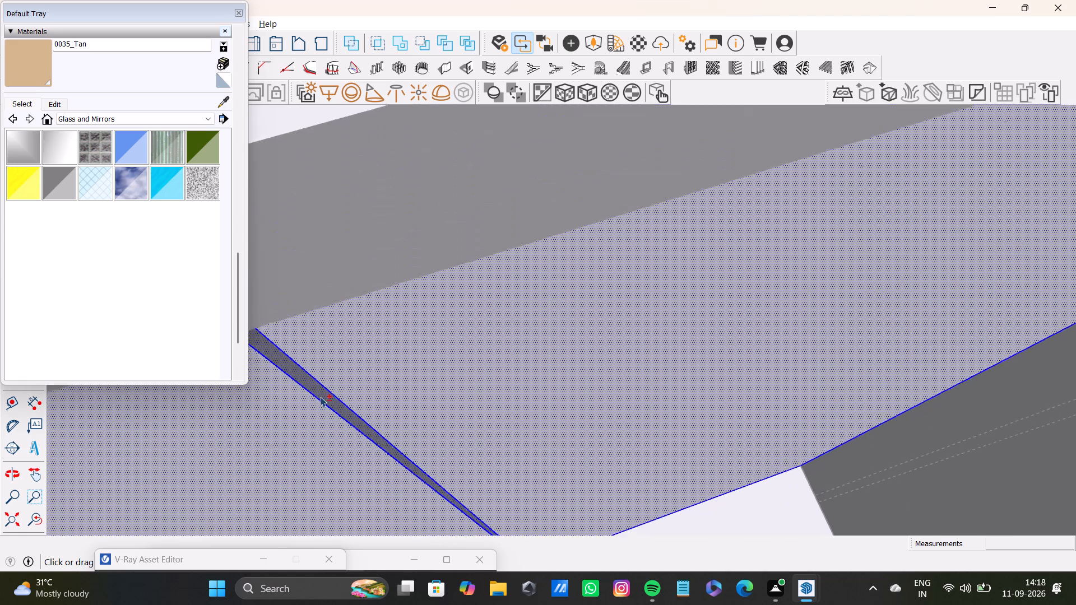
# Sample Plywood A 50cm#1 from the kitchen's wooden cabinets and paint the counter unit's selected front doors with it.
pyautogui.keyDown('shift'); pyautogui.scroll(-20, 320, 397); pyautogui.keyUp('shift')
pyautogui.keyDown('shift'); pyautogui.scroll(-11, 320, 397); pyautogui.keyUp('shift')
pyautogui.keyDown('shift'); pyautogui.moveTo(351, 432); pyautogui.dragTo(520, 366, button='middle'); pyautogui.keyUp('shift')
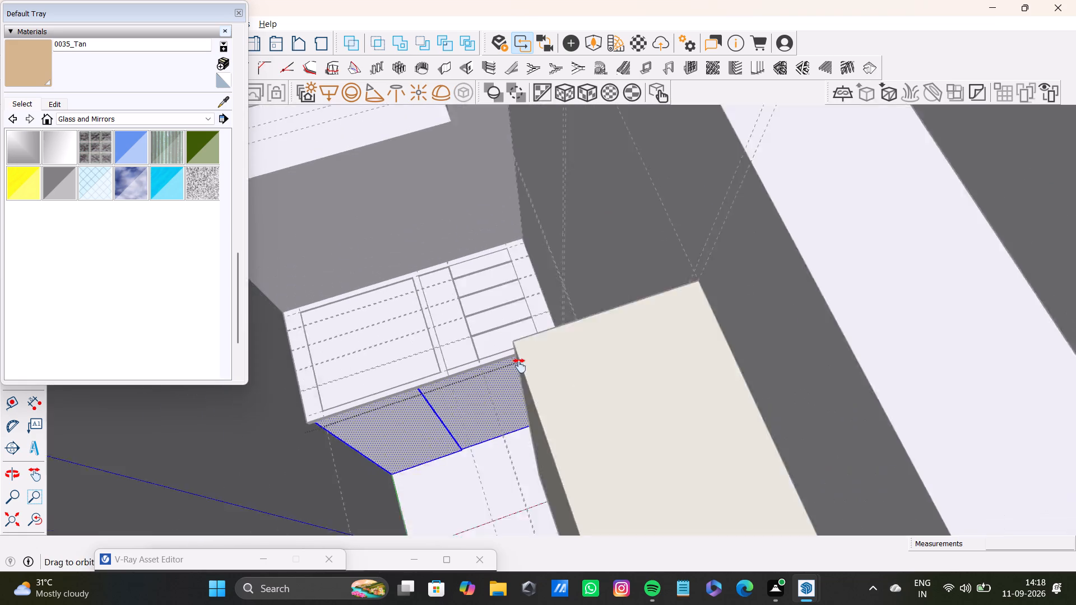
pyautogui.keyDown('shift'); pyautogui.moveTo(520, 366); pyautogui.dragTo(537, 357, button='middle'); pyautogui.keyUp('shift')
pyautogui.keyDown('shift'); pyautogui.click(223, 106); pyautogui.keyUp('shift')
pyautogui.keyDown('shift'); pyautogui.scroll(-2, 463, 343); pyautogui.keyUp('shift')
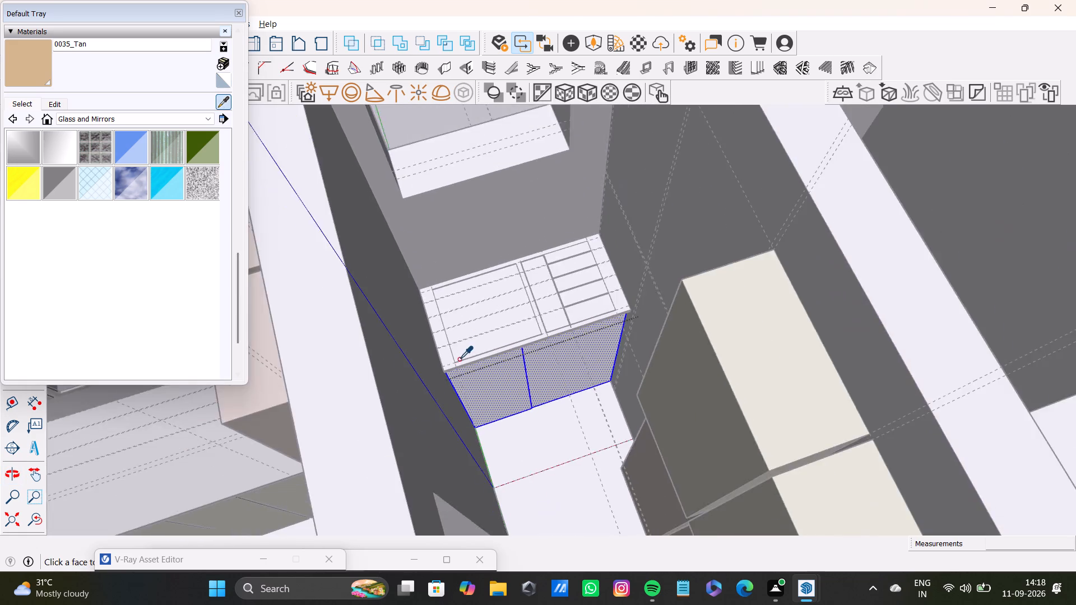
pyautogui.keyDown('shift'); pyautogui.scroll(-8, 459, 359); pyautogui.keyUp('shift')
pyautogui.keyDown('shift'); pyautogui.moveTo(428, 365); pyautogui.dragTo(528, 310, button='middle'); pyautogui.keyUp('shift')
pyautogui.keyDown('shift'); pyautogui.scroll(1, 307, 249); pyautogui.keyUp('shift')
pyautogui.keyDown('shift'); pyautogui.click(378, 231); pyautogui.keyUp('shift')
pyautogui.keyDown('shift'); pyautogui.scroll(4, 537, 252); pyautogui.keyUp('shift')
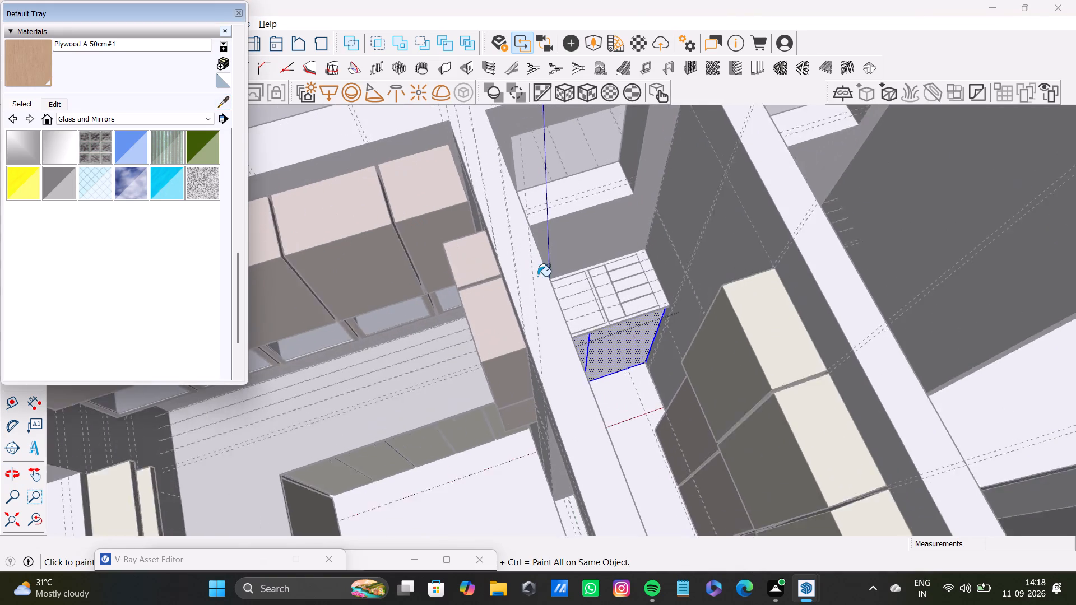
pyautogui.keyDown('shift'); pyautogui.scroll(7, 537, 276); pyautogui.keyUp('shift')
pyautogui.keyDown('shift'); pyautogui.scroll(-2, 534, 296); pyautogui.keyUp('shift')
pyautogui.keyDown('shift'); pyautogui.scroll(9, 536, 319); pyautogui.keyUp('shift')
pyautogui.keyDown('shift'); pyautogui.moveTo(596, 344); pyautogui.dragTo(304, 353, button='middle'); pyautogui.keyUp('shift')
pyautogui.keyDown('shift'); pyautogui.scroll(10, 550, 360); pyautogui.keyUp('shift')
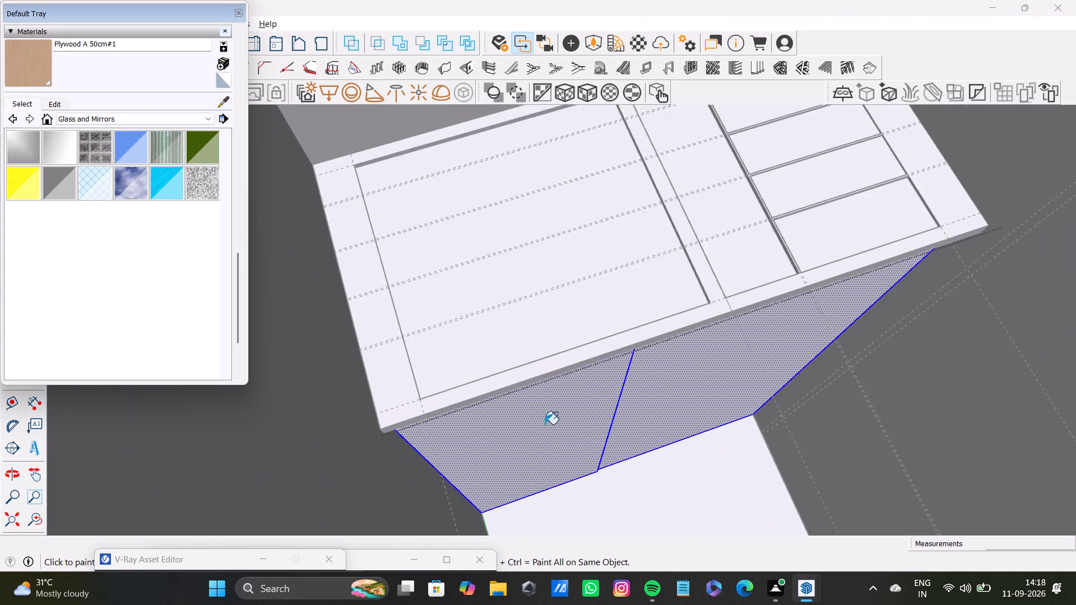
pyautogui.keyDown('shift'); pyautogui.scroll(3, 545, 424); pyautogui.keyUp('shift')
pyautogui.keyDown('shift'); pyautogui.click(548, 421); pyautogui.keyUp('shift')
pyautogui.keyDown('shift'); pyautogui.scroll(-20, 672, 380); pyautogui.keyUp('shift')
pyautogui.keyDown('shift'); pyautogui.scroll(-1, 672, 380); pyautogui.keyUp('shift')
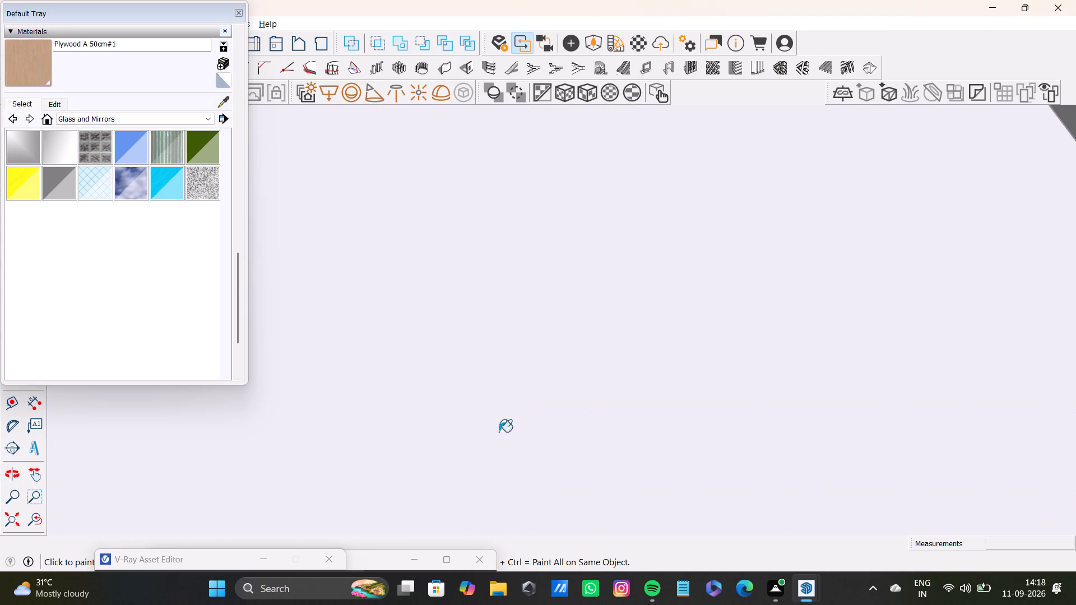
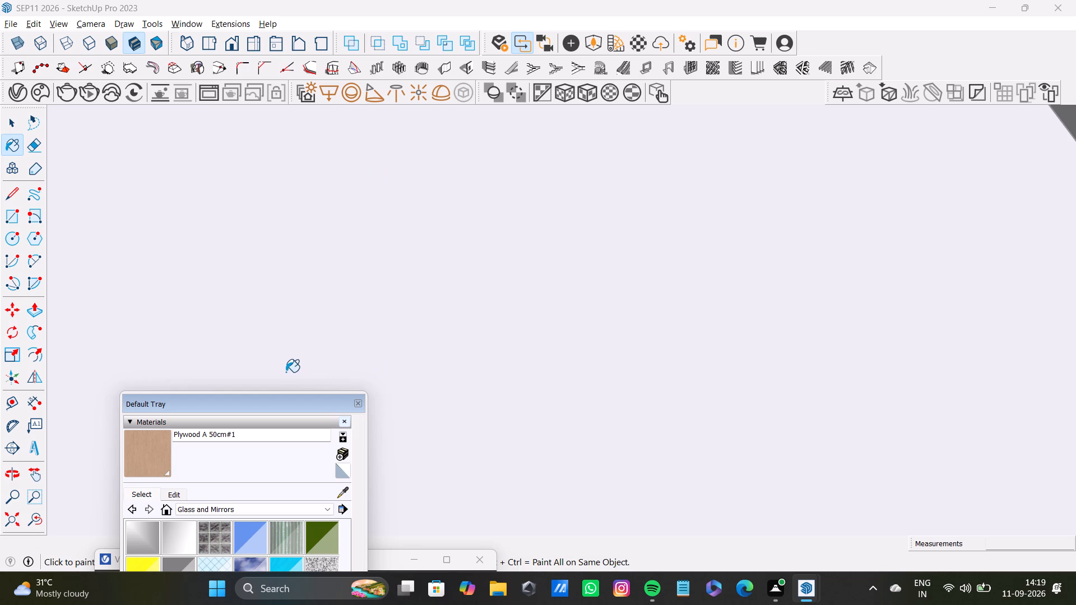
# Close the counter unit's door group for editing and clear the selection.
pyautogui.scroll(-7, 286, 372)
pyautogui.scroll(-10, 257, 409)
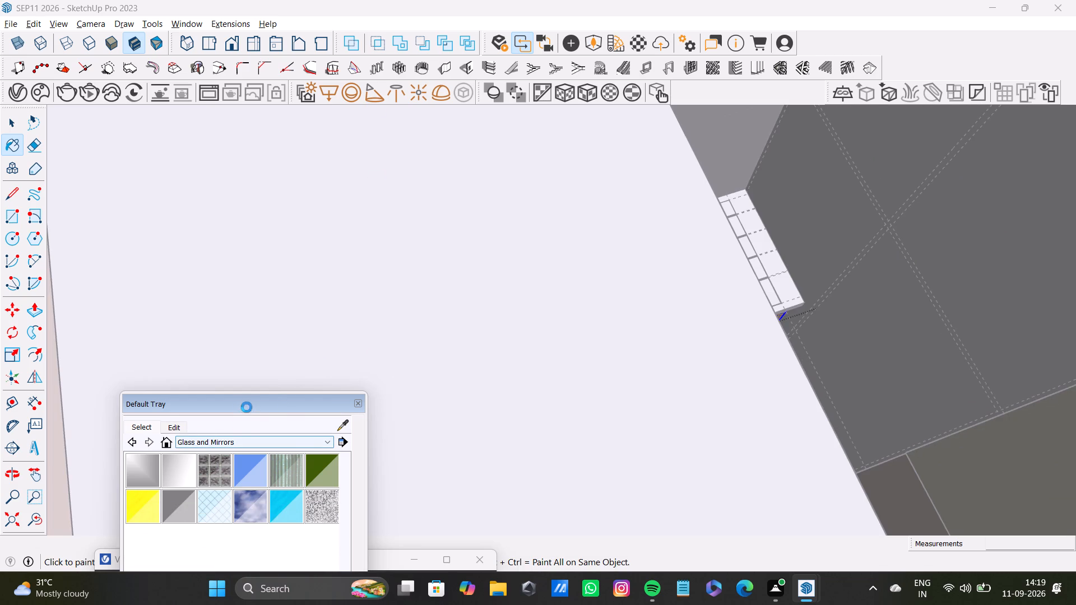
pyautogui.scroll(-20, 249, 392)
pyautogui.scroll(-6, 249, 392)
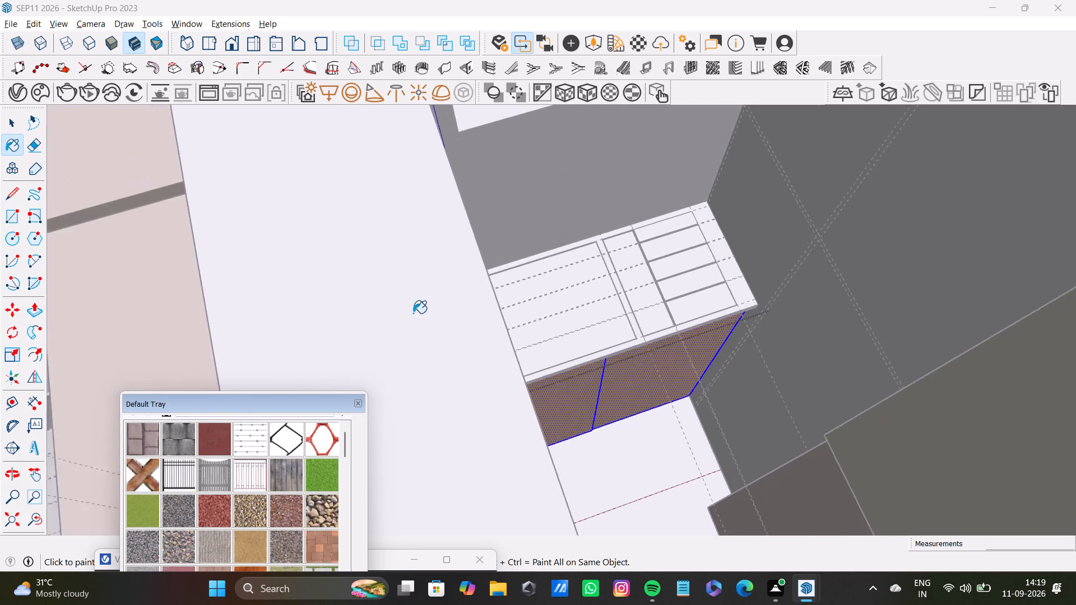
pyautogui.scroll(-10, 413, 313)
pyautogui.scroll(-16, 406, 311)
pyautogui.press('space')
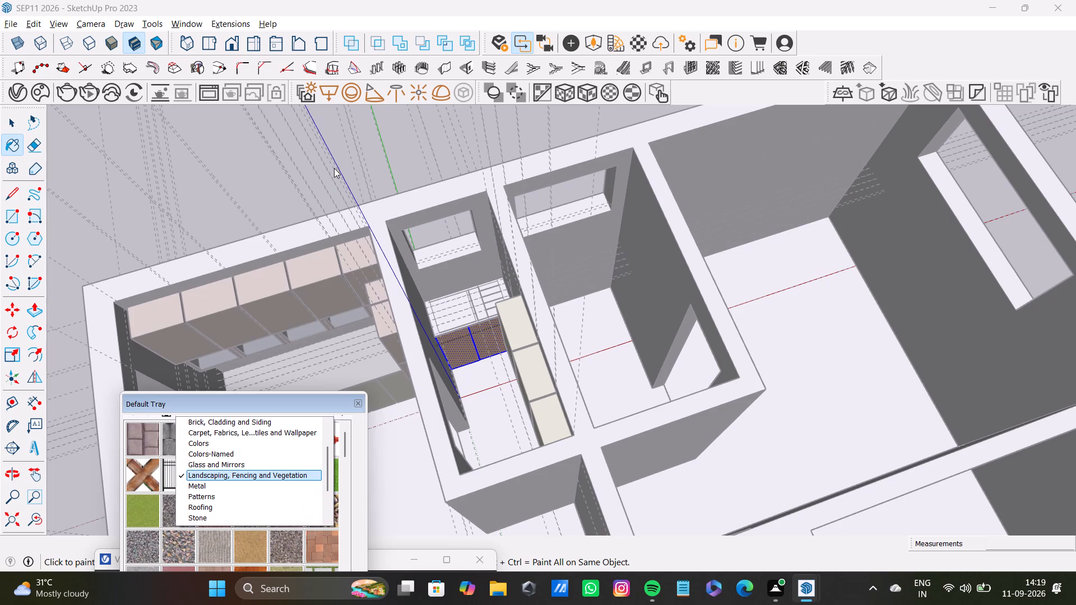
pyautogui.click(411, 156)
pyautogui.scroll(3, 426, 218)
pyautogui.press('space')
pyautogui.click(403, 165)
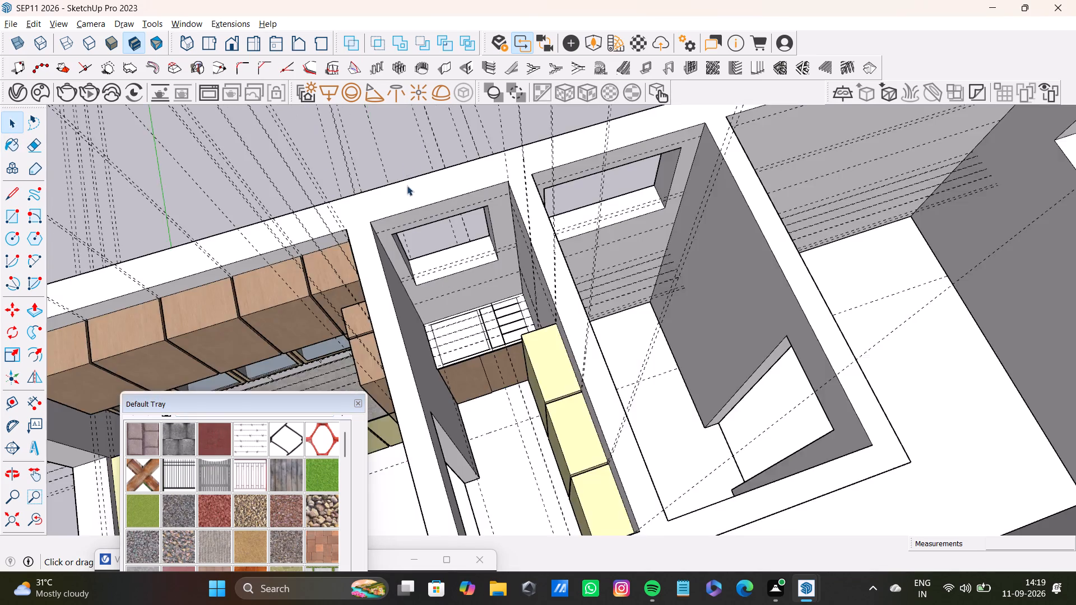
# Select the border face around the recesses on the counter unit's top and paint it with Stone Marble from the Stone collection.
pyautogui.scroll(12, 446, 276)
pyautogui.moveTo(502, 376); pyautogui.dragTo(424, 376, button='middle')
pyautogui.scroll(13, 504, 337)
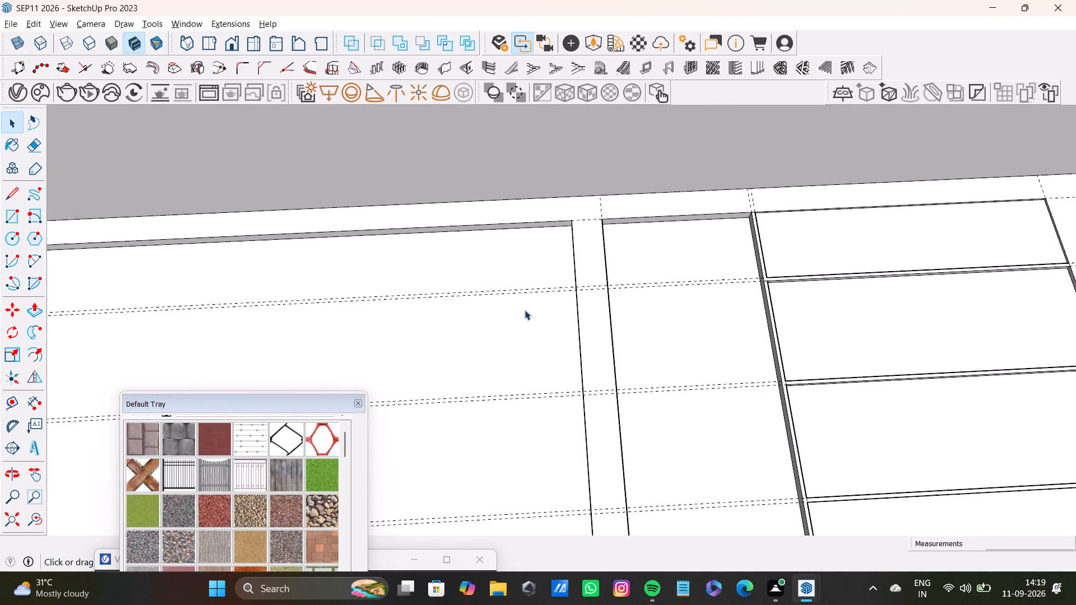
pyautogui.click(588, 271)
pyautogui.scroll(-14, 575, 272)
pyautogui.keyDown('shift'); pyautogui.scroll(3, 602, 324); pyautogui.keyUp('shift')
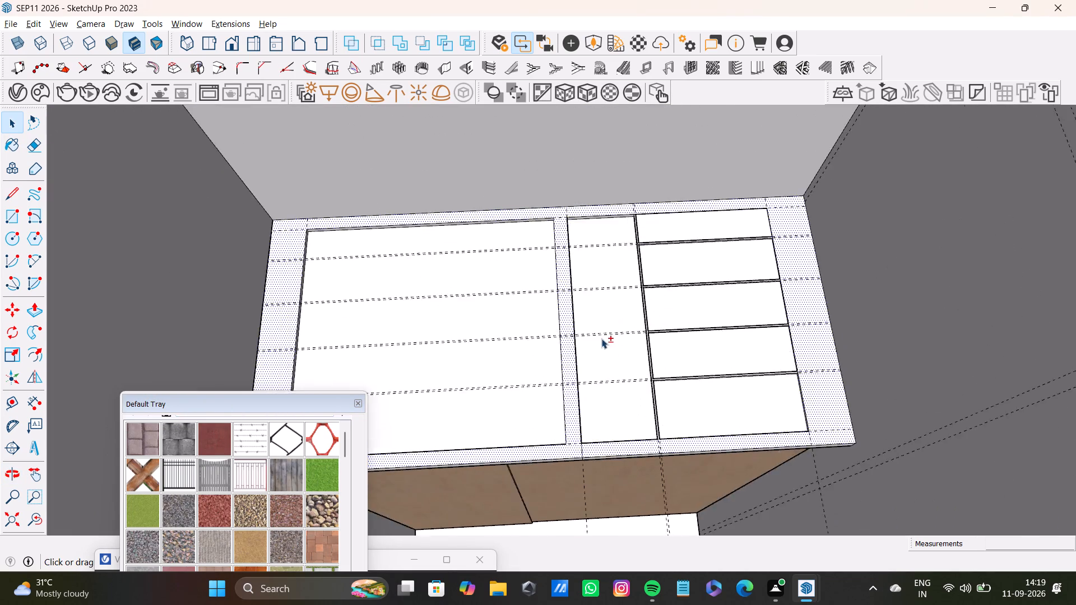
pyautogui.keyDown('shift'); pyautogui.scroll(4, 601, 338); pyautogui.keyUp('shift')
pyautogui.keyDown('shift'); pyautogui.scroll(-9, 601, 349); pyautogui.keyUp('shift')
pyautogui.keyDown('shift'); pyautogui.moveTo(574, 397); pyautogui.dragTo(575, 322, button='middle'); pyautogui.keyUp('shift')
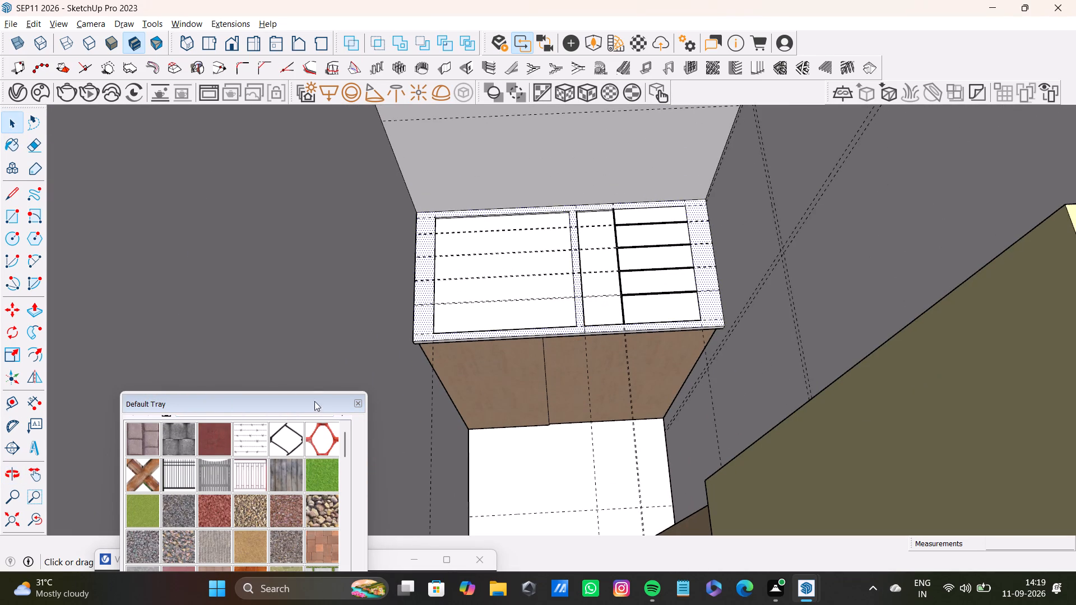
pyautogui.keyDown('shift'); pyautogui.moveTo(313, 406); pyautogui.dragTo(213, 67); pyautogui.keyUp('shift')
pyautogui.keyDown('shift'); pyautogui.scroll(4, 205, 173); pyautogui.keyUp('shift')
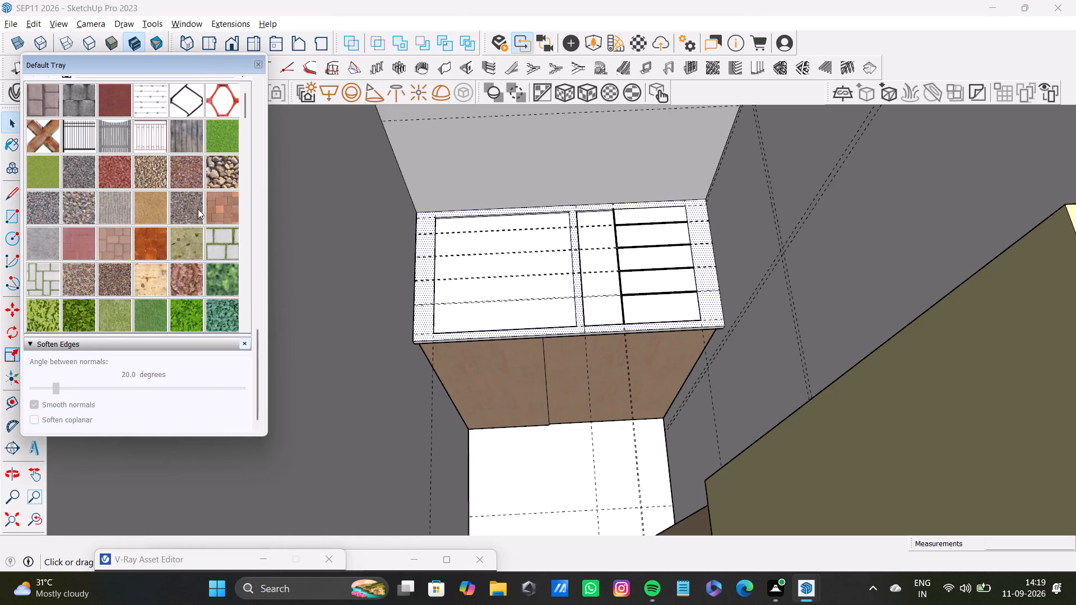
pyautogui.keyDown('shift'); pyautogui.moveTo(248, 109); pyautogui.dragTo(248, 109); pyautogui.keyUp('shift')
pyautogui.keyDown('shift'); pyautogui.moveTo(248, 109); pyautogui.dragTo(248, 94); pyautogui.keyUp('shift')
pyautogui.keyDown('shift'); pyautogui.moveTo(248, 97); pyautogui.dragTo(254, 145); pyautogui.keyUp('shift')
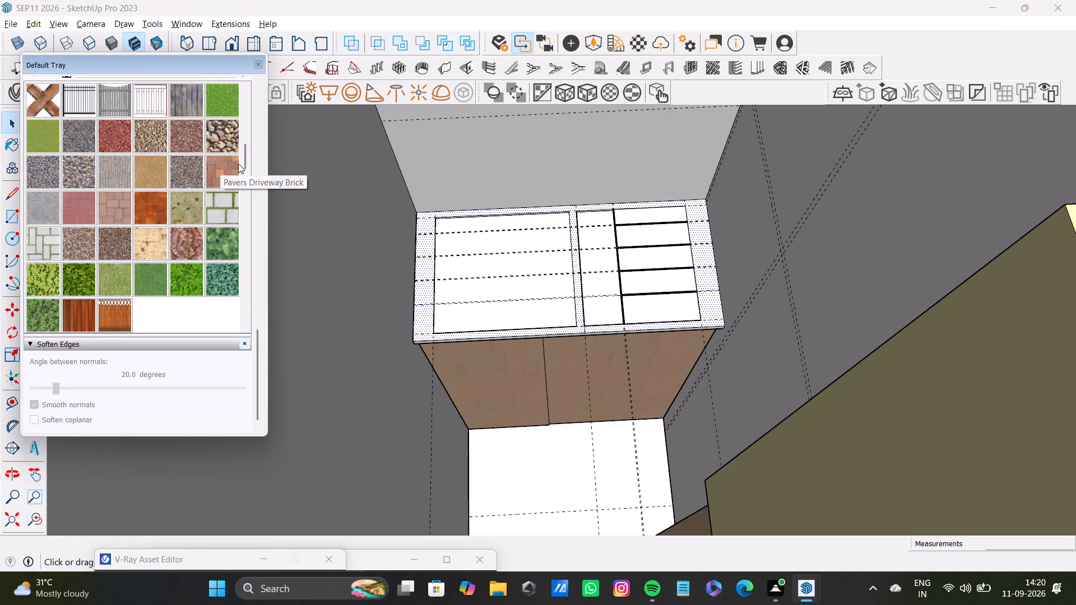
pyautogui.moveTo(243, 162); pyautogui.dragTo(247, 108)
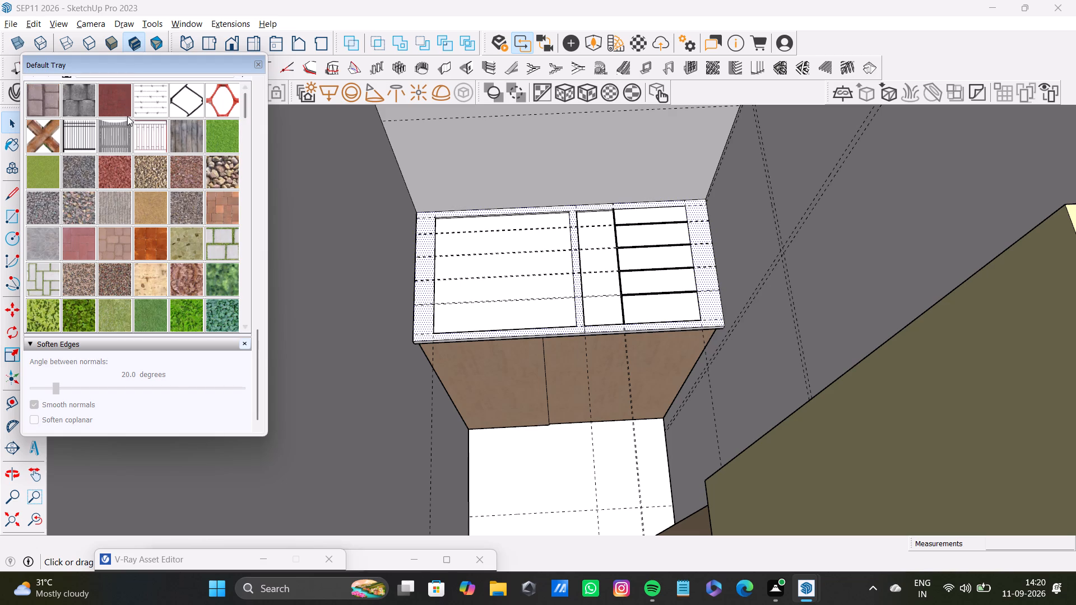
pyautogui.scroll(5, 127, 117)
pyautogui.moveTo(256, 333); pyautogui.dragTo(259, 306)
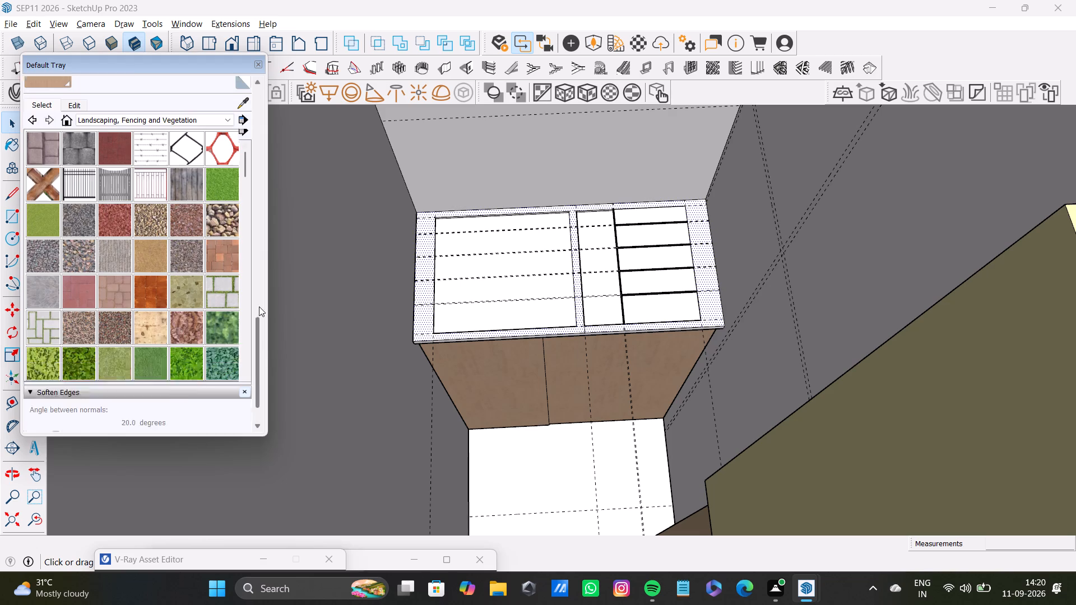
pyautogui.moveTo(259, 306); pyautogui.dragTo(259, 296)
pyautogui.click(226, 219)
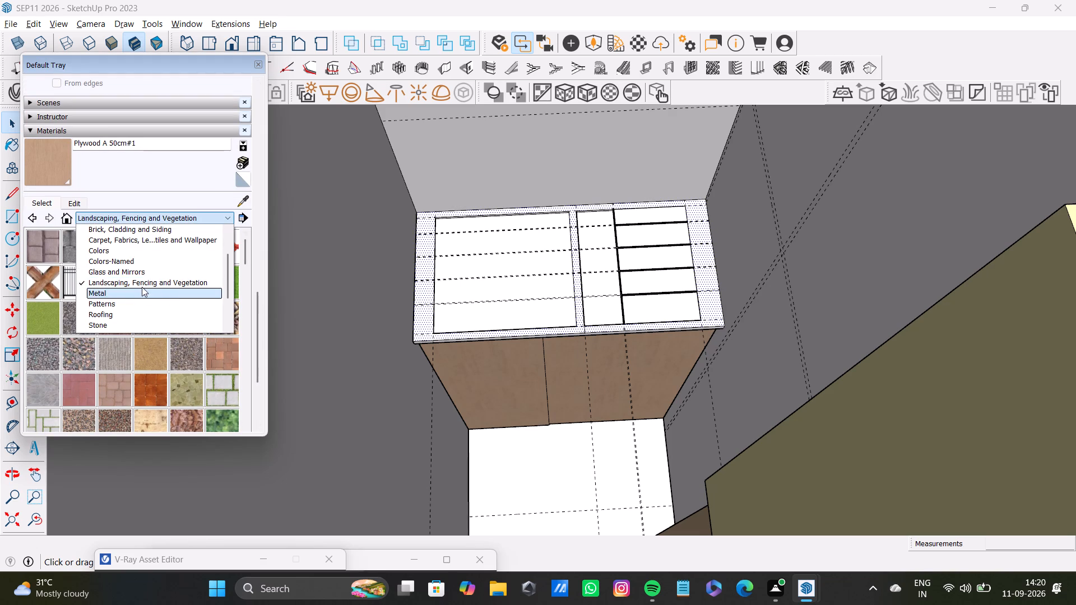
pyautogui.click(137, 264)
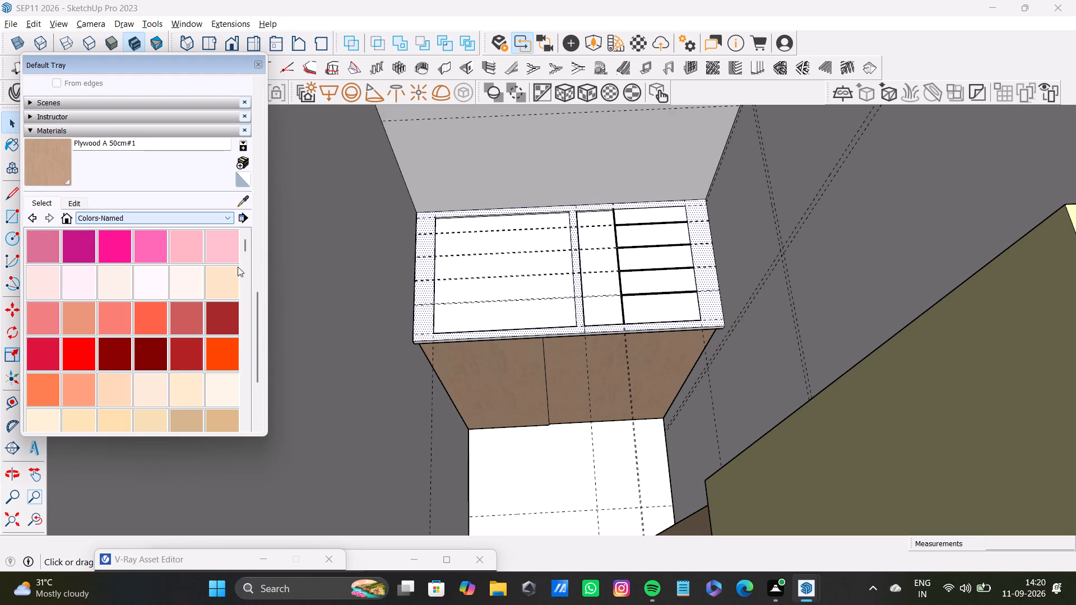
pyautogui.click(222, 218)
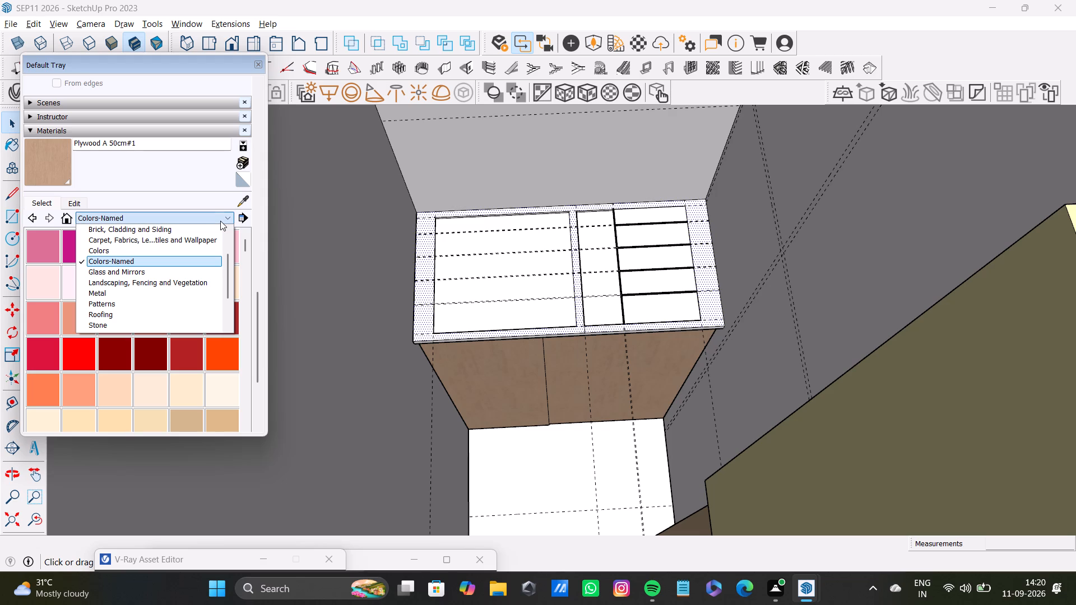
pyautogui.click(138, 325)
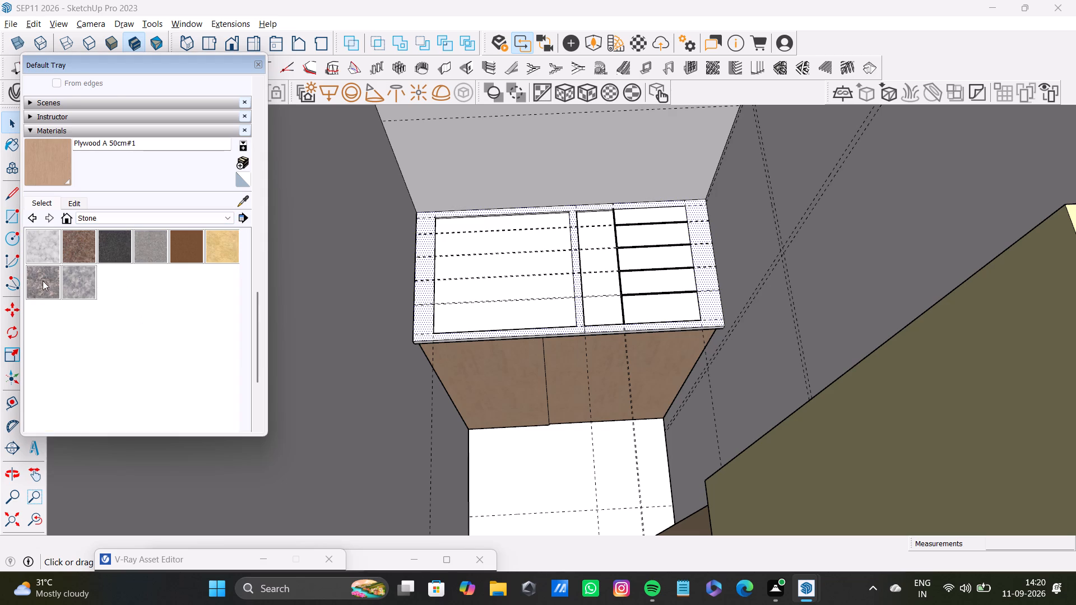
pyautogui.click(43, 281)
pyautogui.scroll(4, 434, 322)
pyautogui.click(423, 319)
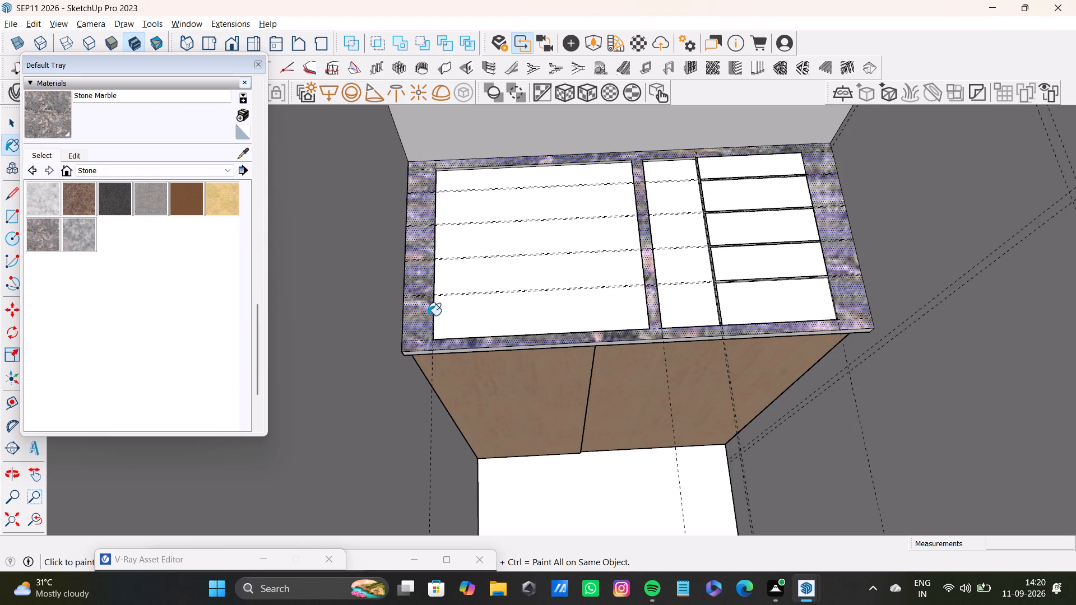
# Select the recessed panels in the counter unit's top and the thin divider between them, and paint them with 0132_LightGray from Colors-Named.
pyautogui.press('space')
pyautogui.scroll(7, 408, 249)
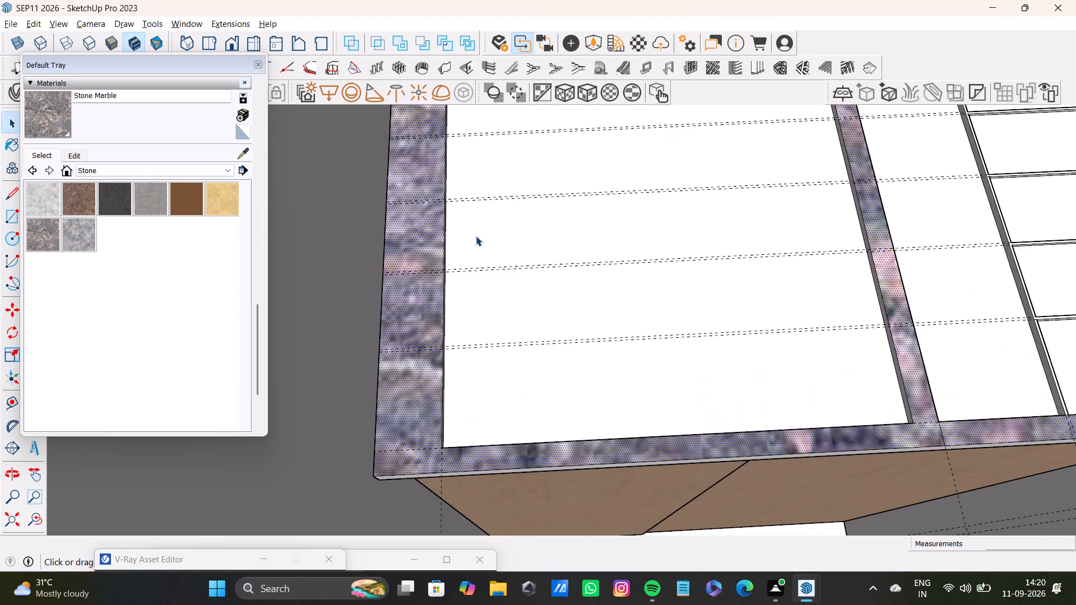
pyautogui.click(476, 236)
pyautogui.scroll(-9, 480, 234)
pyautogui.keyDown('shift'); pyautogui.moveTo(538, 235); pyautogui.dragTo(437, 269, button='middle'); pyautogui.keyUp('shift')
pyautogui.keyDown('shift'); pyautogui.scroll(4, 621, 264); pyautogui.keyUp('shift')
pyautogui.keyDown('shift'); pyautogui.click(623, 252); pyautogui.keyUp('shift')
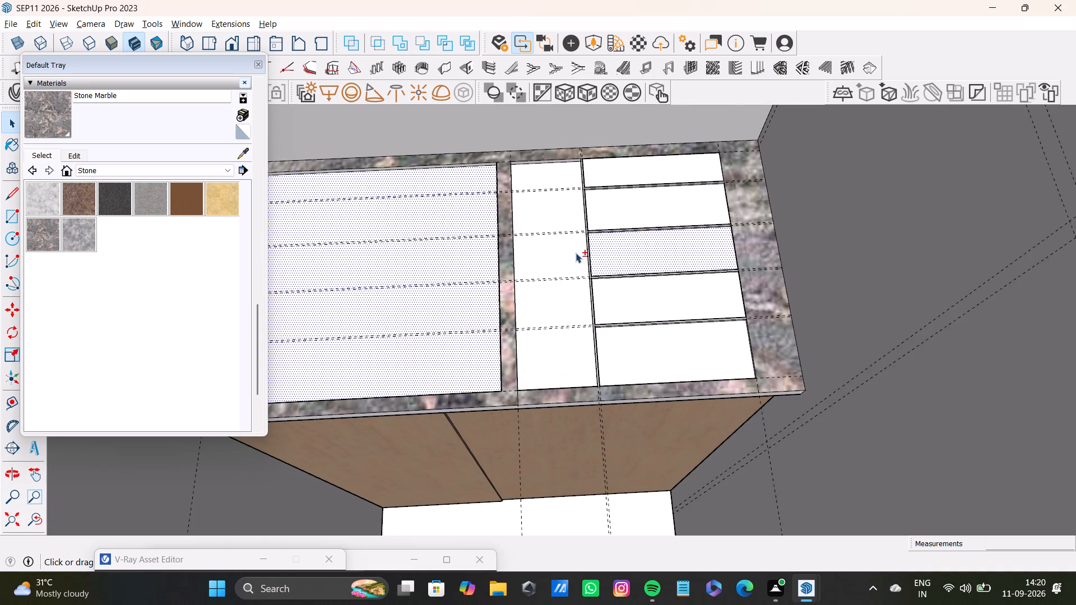
pyautogui.keyDown('shift'); pyautogui.click(574, 253); pyautogui.keyUp('shift')
pyautogui.keyDown('shift'); pyautogui.click(606, 167); pyautogui.keyUp('shift')
pyautogui.keyDown('shift'); pyautogui.click(620, 203); pyautogui.keyUp('shift')
pyautogui.keyDown('shift'); pyautogui.click(622, 290); pyautogui.keyUp('shift')
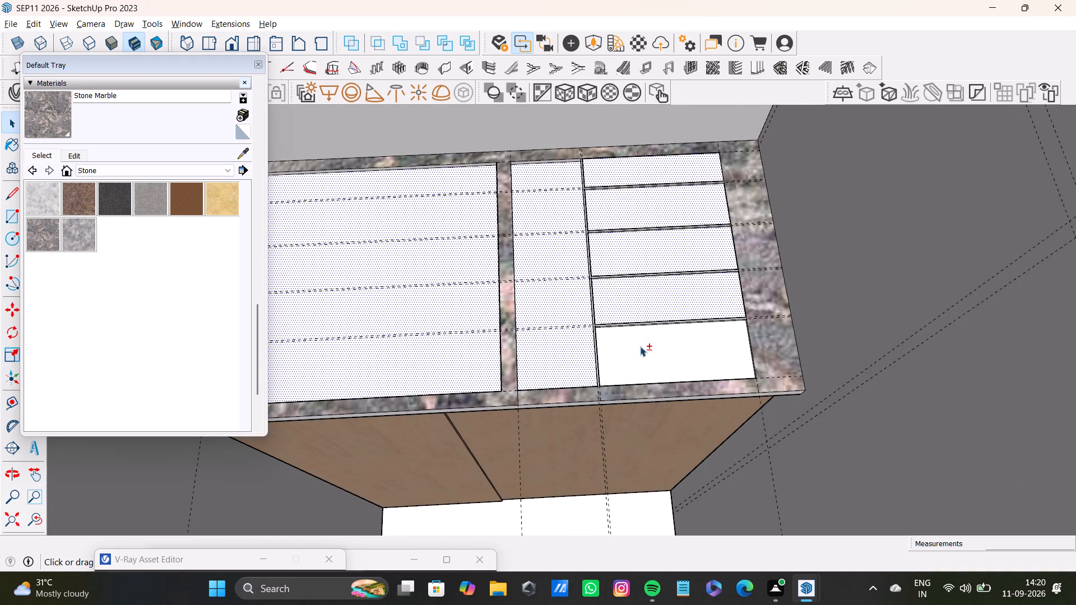
pyautogui.keyDown('shift'); pyautogui.click(640, 346); pyautogui.keyUp('shift')
pyautogui.keyDown('shift'); pyautogui.moveTo(599, 348); pyautogui.dragTo(616, 304, button='middle'); pyautogui.keyUp('shift')
pyautogui.keyDown('shift'); pyautogui.scroll(16, 597, 261); pyautogui.keyUp('shift')
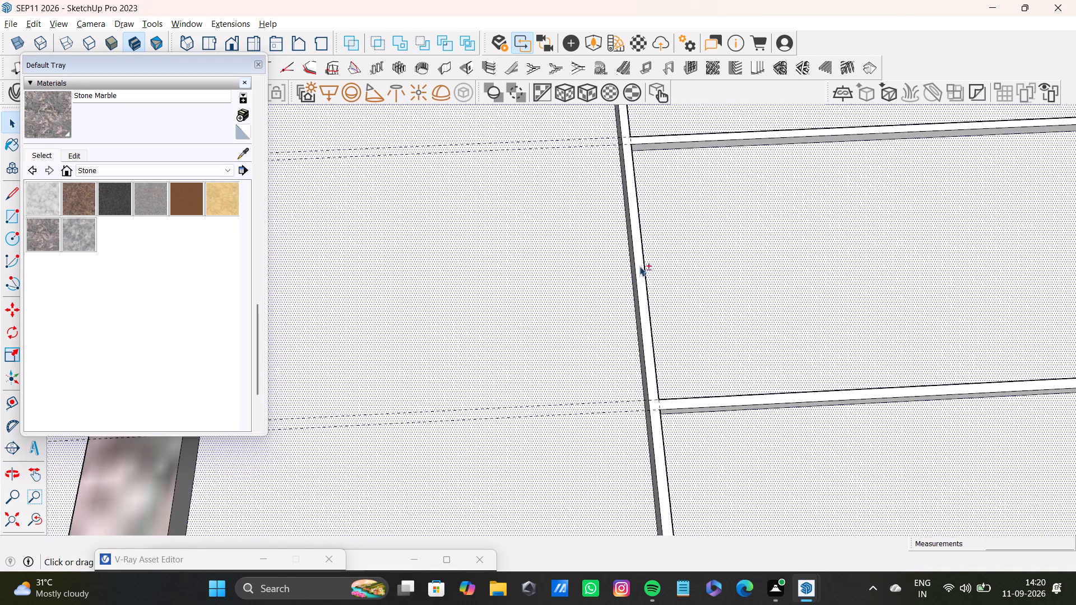
pyautogui.keyDown('shift'); pyautogui.click(641, 268); pyautogui.keyUp('shift')
pyautogui.keyDown('shift'); pyautogui.scroll(-19, 639, 272); pyautogui.keyUp('shift')
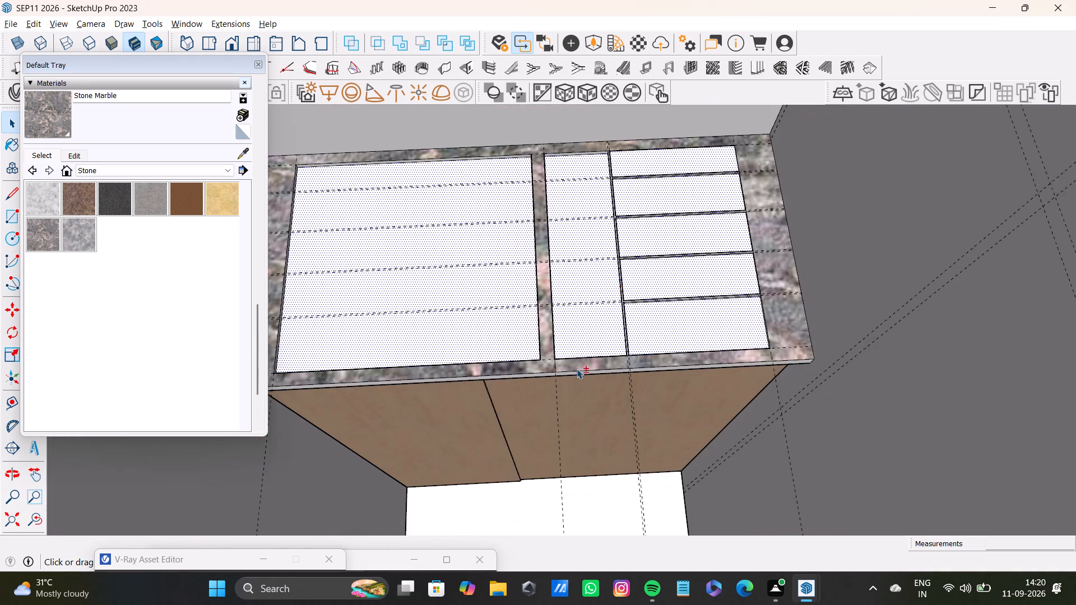
pyautogui.keyDown('shift'); pyautogui.scroll(6, 528, 384); pyautogui.keyUp('shift')
pyautogui.keyDown('shift'); pyautogui.click(184, 173); pyautogui.keyUp('shift')
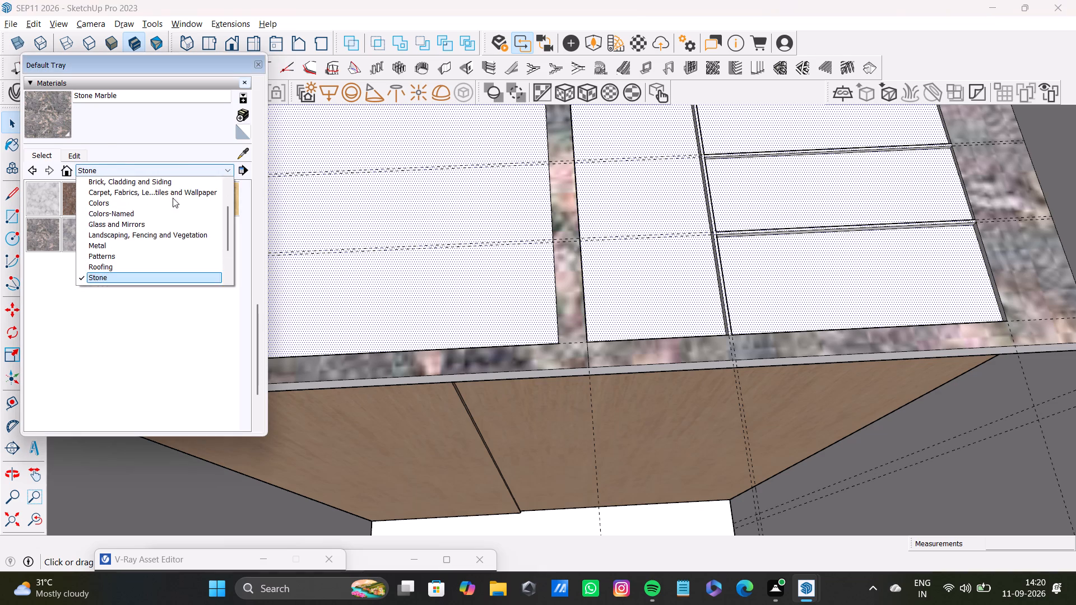
pyautogui.keyDown('shift'); pyautogui.click(138, 212); pyautogui.keyUp('shift')
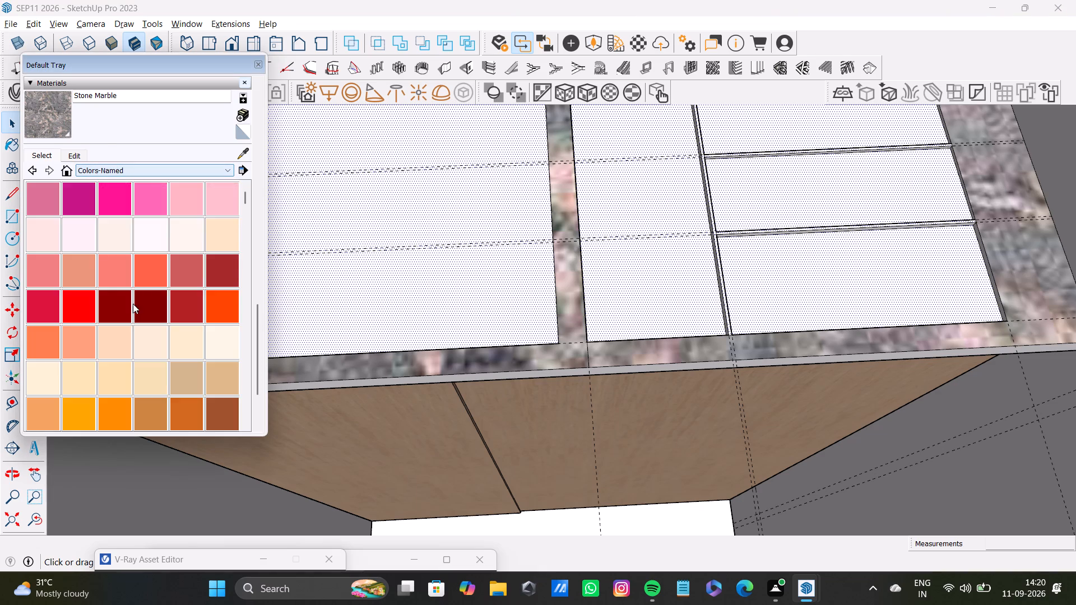
pyautogui.keyDown('shift'); pyautogui.scroll(-17, 133, 311); pyautogui.keyUp('shift')
pyautogui.keyDown('shift'); pyautogui.scroll(-5, 129, 359); pyautogui.keyUp('shift')
pyautogui.keyDown('shift'); pyautogui.click(151, 210); pyautogui.keyUp('shift')
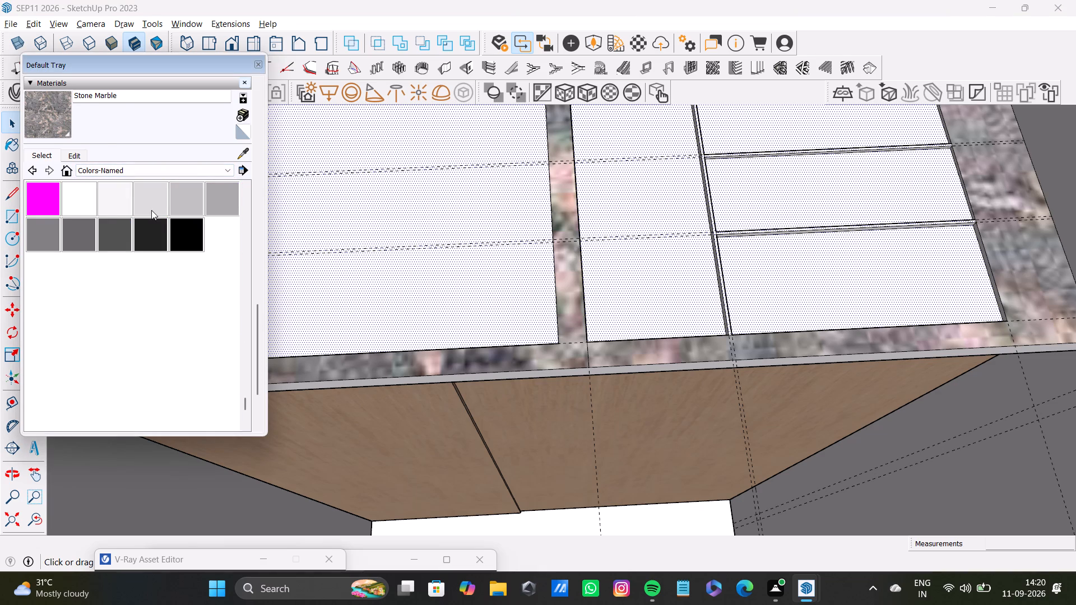
pyautogui.keyDown('shift'); pyautogui.click(214, 194); pyautogui.keyUp('shift')
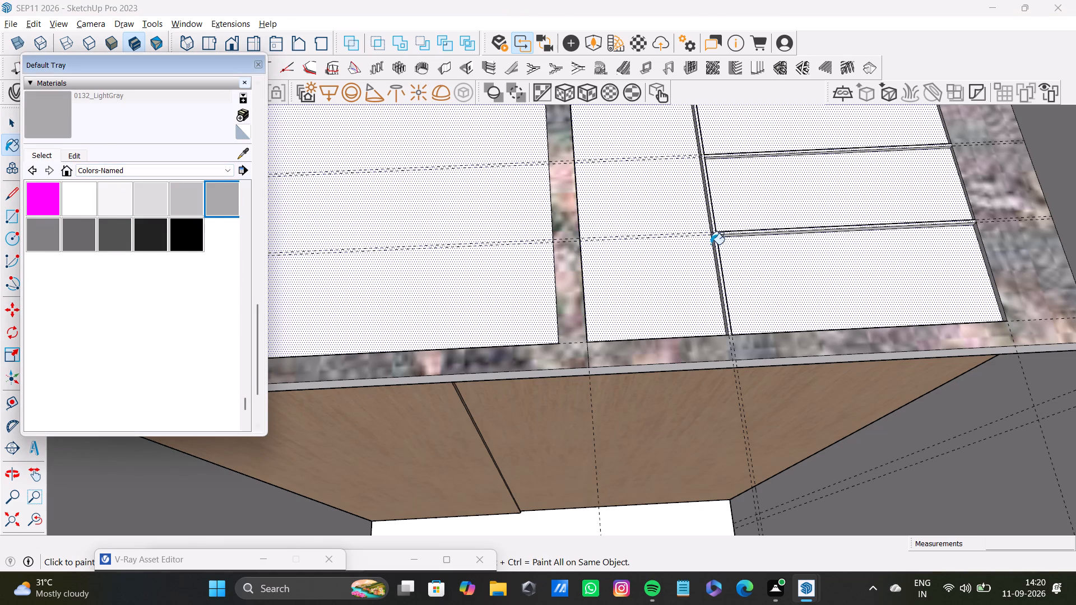
pyautogui.keyDown('shift'); pyautogui.scroll(13, 727, 235); pyautogui.keyUp('shift')
pyautogui.keyDown('shift'); pyautogui.click(692, 231); pyautogui.keyUp('shift')
# Sample Stone Marble from the counter unit's top border and paint the countertop's thin front edge with it.
pyautogui.keyDown('shift'); pyautogui.scroll(-7, 645, 252); pyautogui.keyUp('shift')
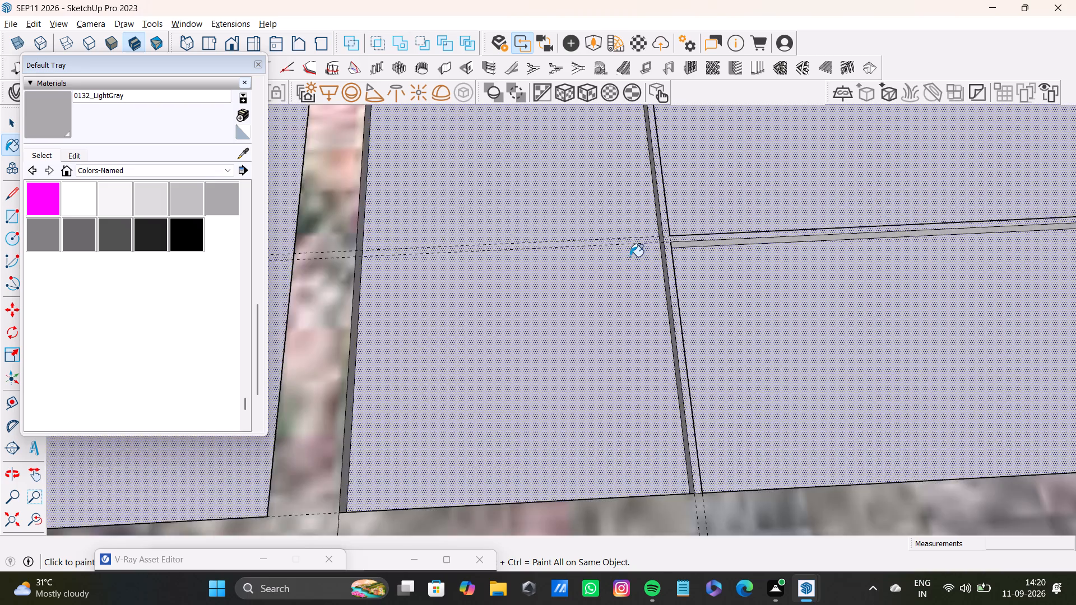
pyautogui.keyDown('shift'); pyautogui.scroll(-20, 630, 257); pyautogui.keyUp('shift')
pyautogui.keyDown('shift'); pyautogui.scroll(-3, 630, 257); pyautogui.keyUp('shift')
pyautogui.keyDown('shift'); pyautogui.scroll(13, 576, 285); pyautogui.keyUp('shift')
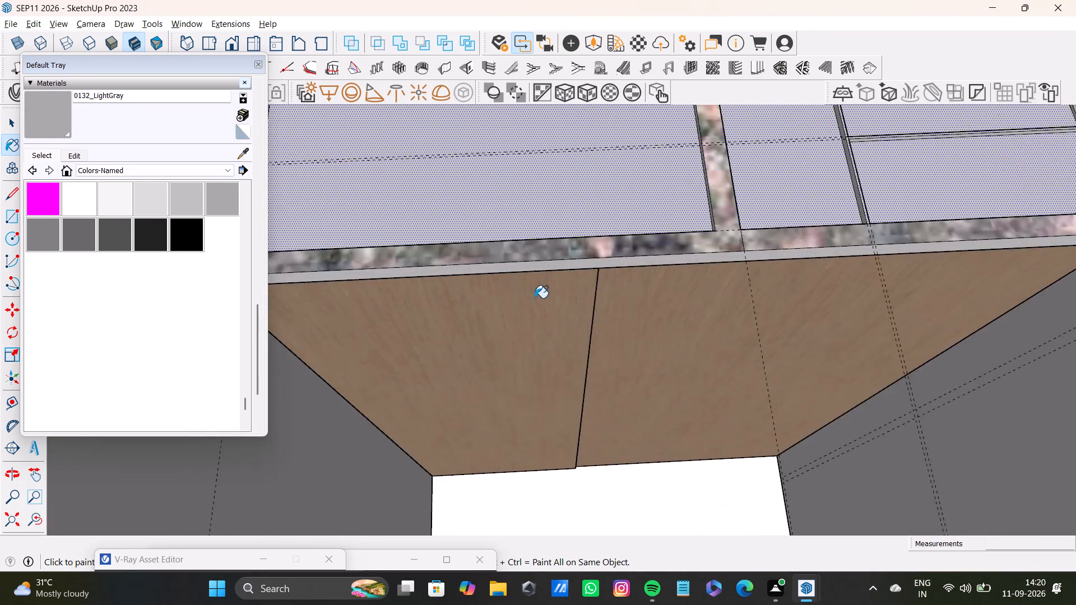
pyautogui.moveTo(535, 298); pyautogui.dragTo(533, 213, button='middle')
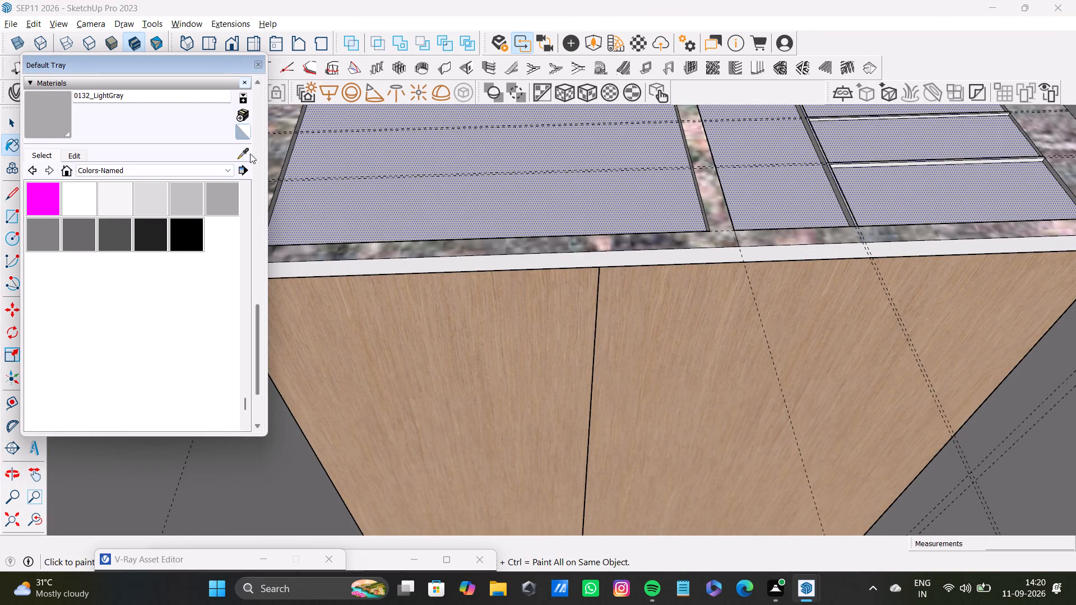
pyautogui.click(246, 153)
pyautogui.click(347, 243)
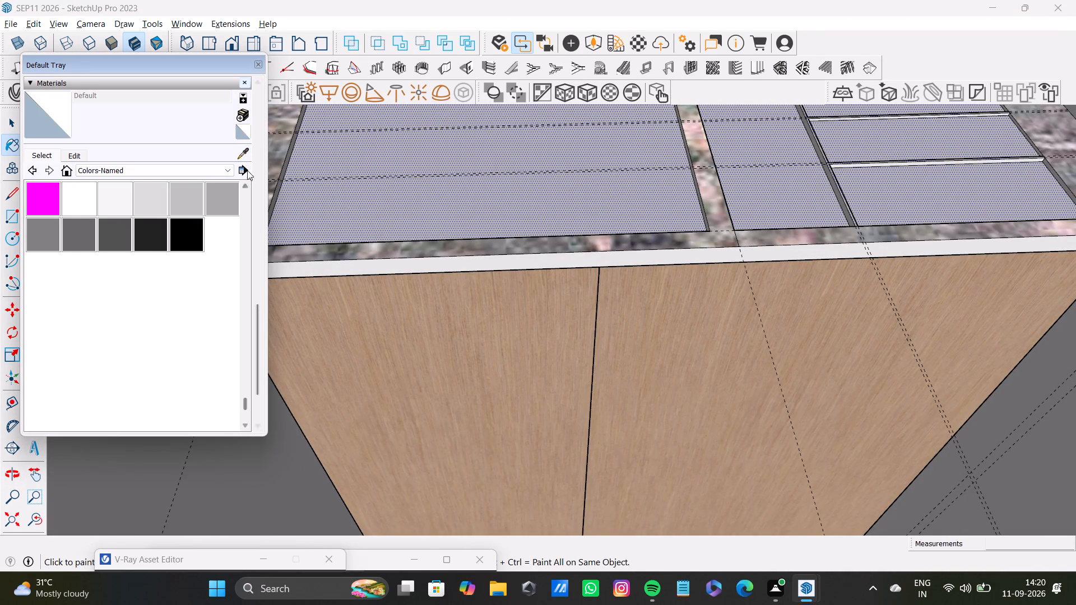
pyautogui.click(244, 148)
pyautogui.click(349, 246)
pyautogui.scroll(2, 366, 272)
pyautogui.press('space')
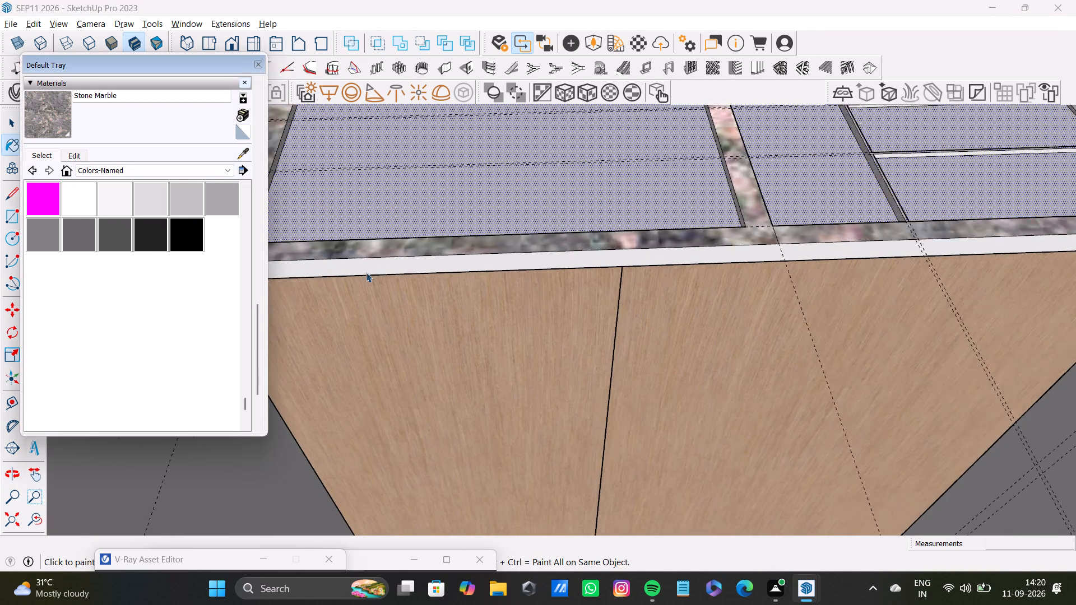
pyautogui.scroll(5, 366, 272)
pyautogui.click(374, 267)
pyautogui.moveTo(53, 128); pyautogui.dragTo(62, 127)
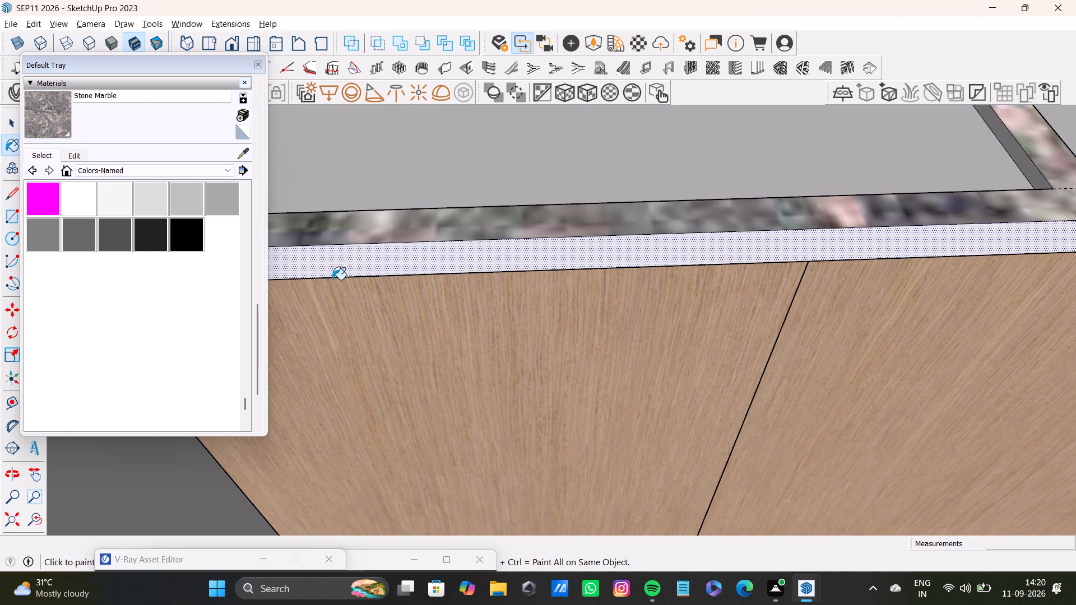
pyautogui.click(336, 274)
# Select the rear inner side faces of the large recess, the narrow recess and the rearmost small compartment in the counter unit's top.
pyautogui.scroll(-15, 442, 283)
pyautogui.scroll(1, 410, 275)
pyautogui.scroll(-4, 416, 288)
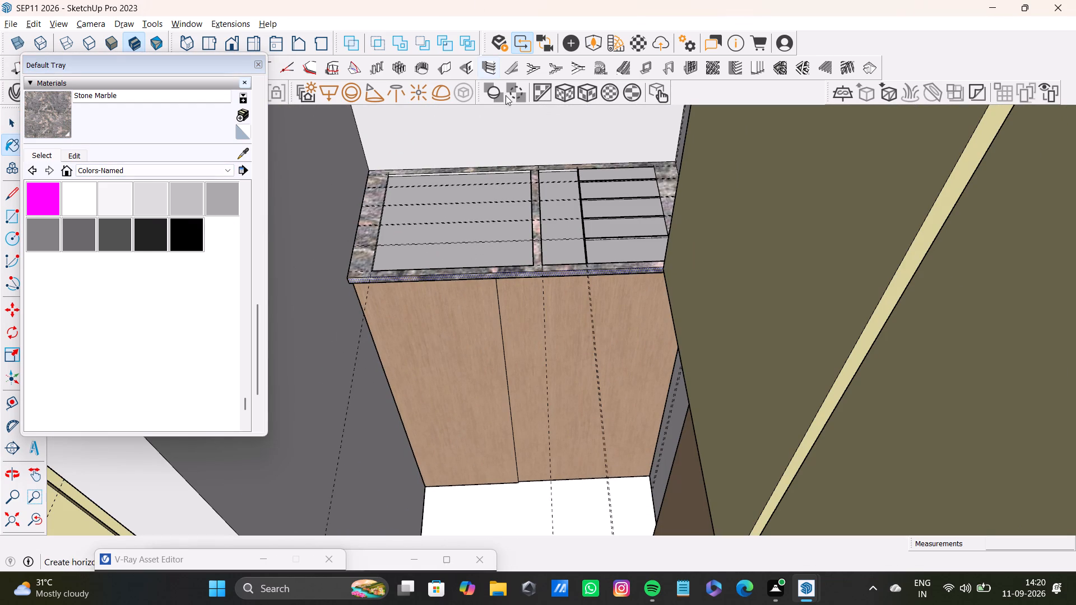
pyautogui.scroll(15, 465, 129)
pyautogui.keyDown('shift'); pyautogui.moveTo(448, 160); pyautogui.dragTo(569, 336, button='middle'); pyautogui.keyUp('shift')
pyautogui.scroll(5, 514, 344)
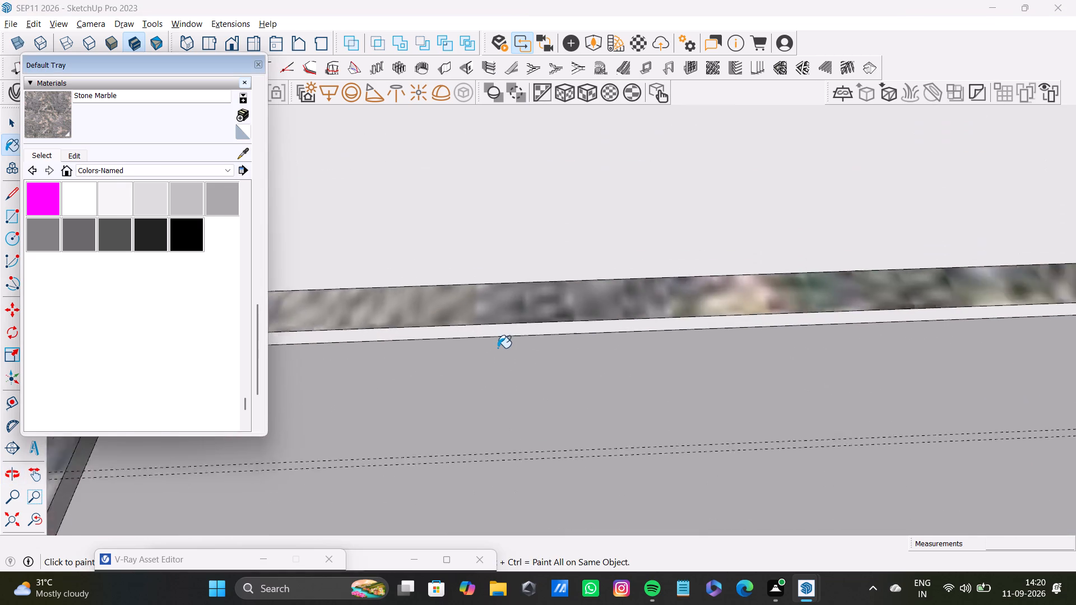
pyautogui.scroll(6, 498, 348)
pyautogui.press('space')
pyautogui.click(500, 324)
pyautogui.keyDown('shift'); pyautogui.scroll(-15, 504, 323); pyautogui.keyUp('shift')
pyautogui.keyDown('shift'); pyautogui.moveTo(717, 331); pyautogui.dragTo(370, 341, button='middle'); pyautogui.keyUp('shift')
pyautogui.keyDown('shift'); pyautogui.scroll(11, 805, 357); pyautogui.keyUp('shift')
pyautogui.keyDown('shift'); pyautogui.click(601, 313); pyautogui.keyUp('shift')
pyautogui.keyDown('shift'); pyautogui.click(689, 310); pyautogui.keyUp('shift')
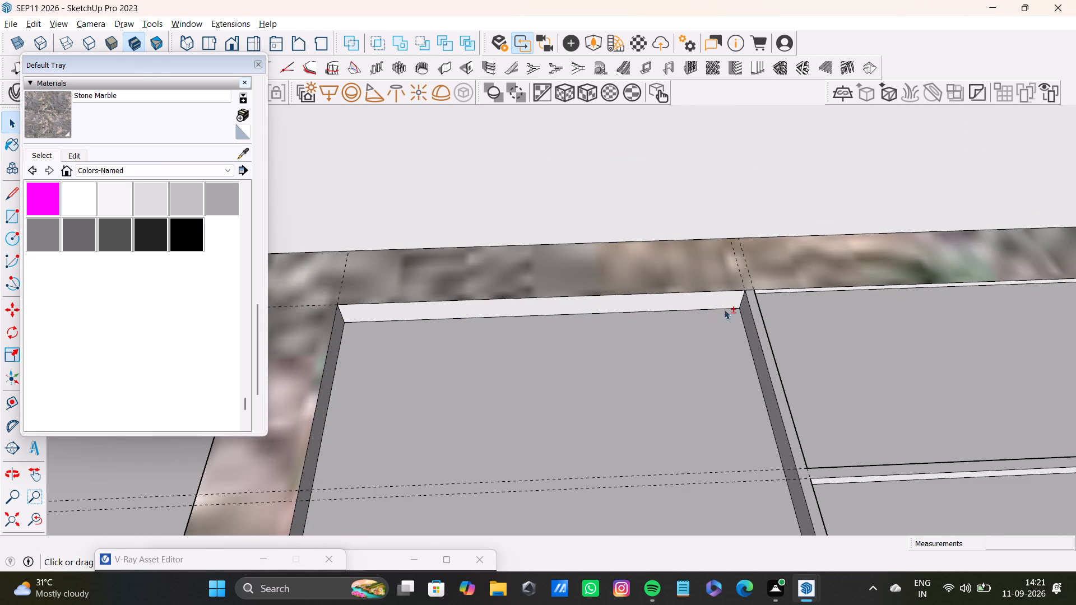
pyautogui.keyDown('shift'); pyautogui.scroll(1, 694, 287); pyautogui.keyUp('shift')
pyautogui.keyDown('shift'); pyautogui.click(703, 302); pyautogui.keyUp('shift')
pyautogui.keyDown('shift'); pyautogui.scroll(3, 665, 305); pyautogui.keyUp('shift')
pyautogui.keyDown('shift'); pyautogui.moveTo(723, 291); pyautogui.dragTo(403, 299, button='middle'); pyautogui.keyUp('shift')
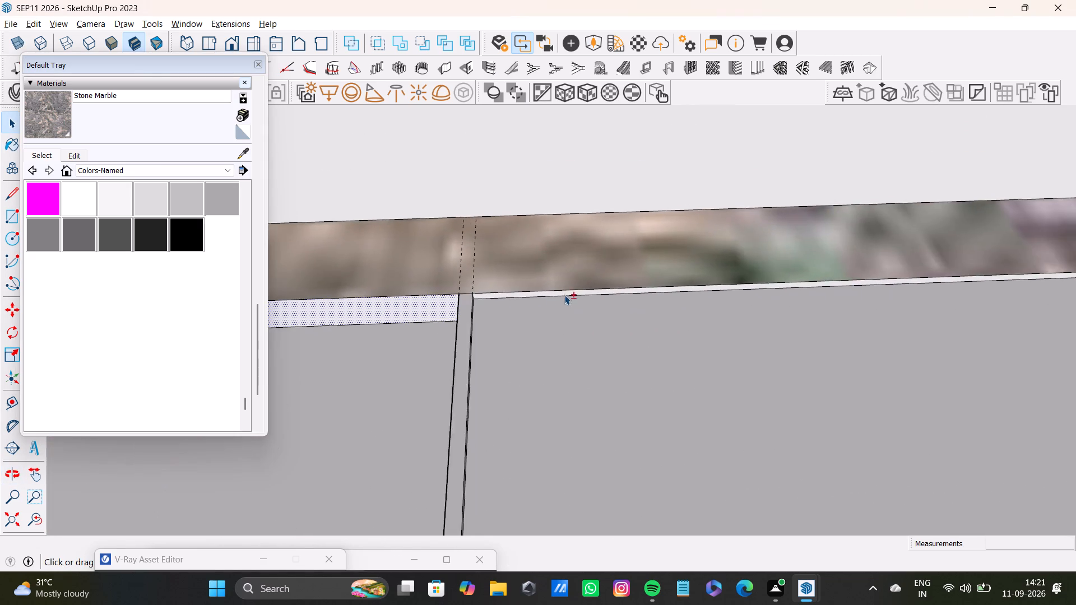
pyautogui.keyDown('shift'); pyautogui.scroll(9, 564, 295); pyautogui.keyUp('shift')
pyautogui.keyDown('shift'); pyautogui.click(483, 298); pyautogui.keyUp('shift')
pyautogui.keyDown('shift'); pyautogui.scroll(-15, 483, 298); pyautogui.keyUp('shift')
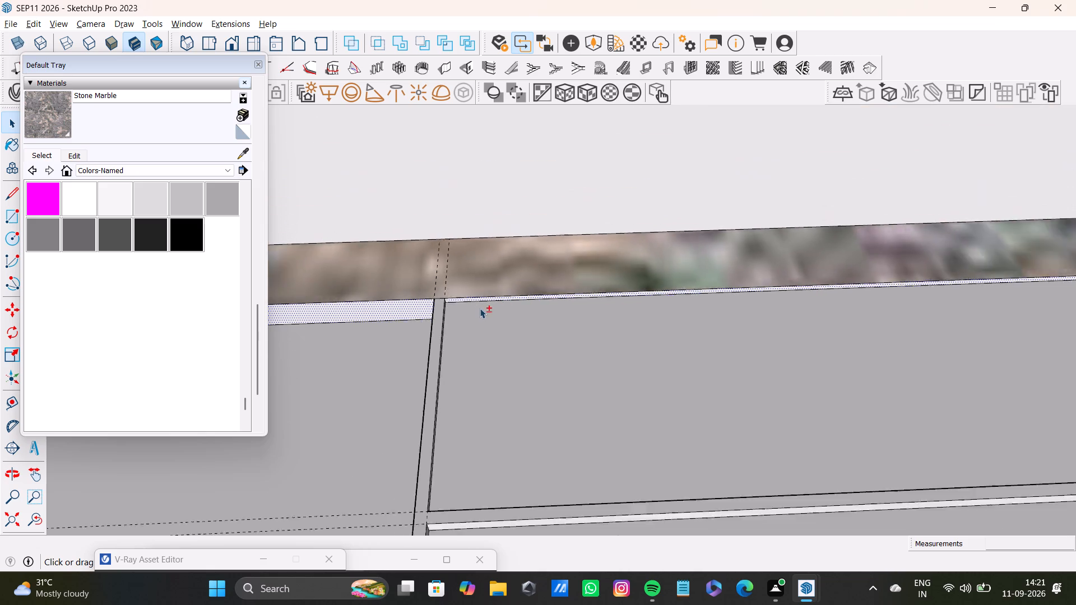
pyautogui.keyDown('shift'); pyautogui.scroll(-2, 480, 308); pyautogui.keyUp('shift')
pyautogui.keyDown('shift'); pyautogui.moveTo(503, 320); pyautogui.dragTo(505, 219, button='middle'); pyautogui.keyUp('shift')
pyautogui.keyDown('shift'); pyautogui.scroll(5, 506, 304); pyautogui.keyUp('shift')
pyautogui.keyDown('shift'); pyautogui.scroll(7, 452, 153); pyautogui.keyUp('shift')
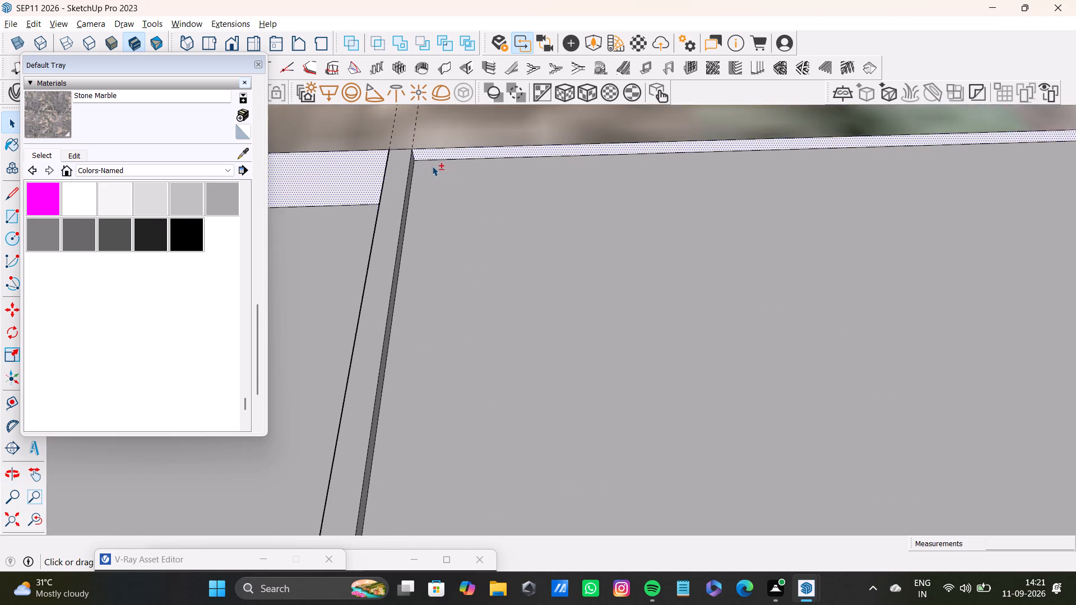
pyautogui.keyDown('shift'); pyautogui.scroll(3, 432, 166); pyautogui.keyUp('shift')
pyautogui.keyDown('shift'); pyautogui.click(448, 154); pyautogui.keyUp('shift')
pyautogui.keyDown('shift'); pyautogui.scroll(-13, 411, 176); pyautogui.keyUp('shift')
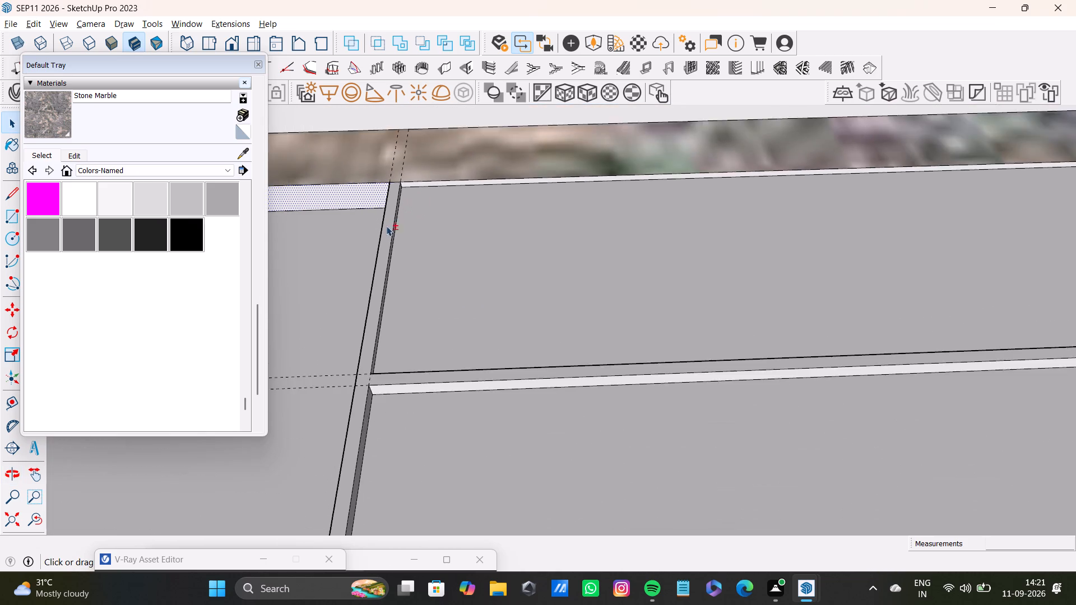
pyautogui.keyDown('shift'); pyautogui.scroll(-8, 386, 226); pyautogui.keyUp('shift')
pyautogui.keyDown('shift'); pyautogui.moveTo(363, 271); pyautogui.dragTo(205, 260, button='middle'); pyautogui.keyUp('shift')
pyautogui.keyDown('shift'); pyautogui.scroll(3, 469, 287); pyautogui.keyUp('shift')
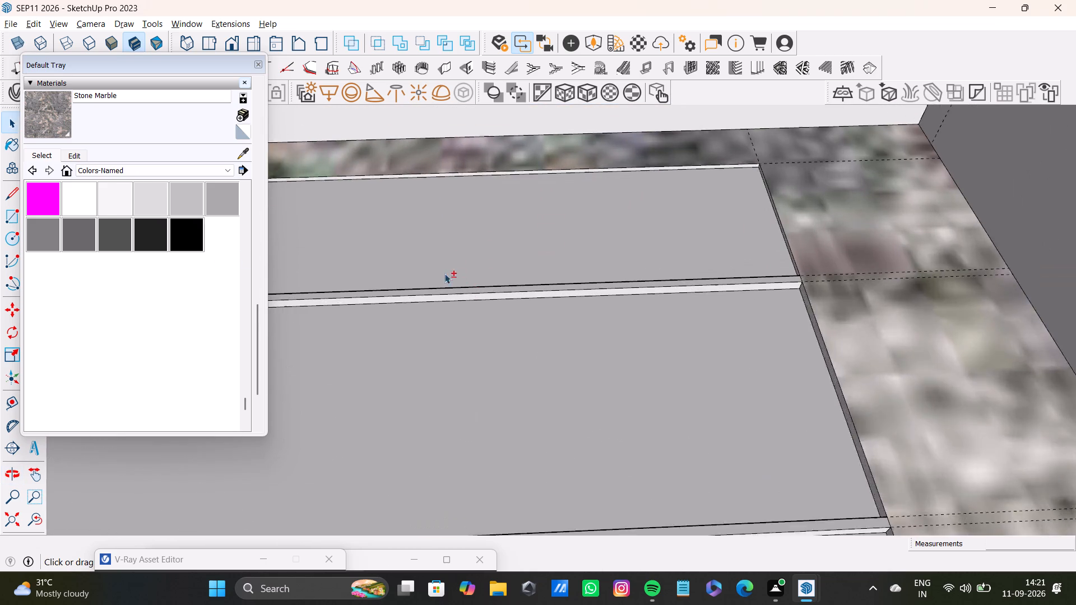
pyautogui.keyDown('shift'); pyautogui.scroll(2, 444, 273); pyautogui.keyUp('shift')
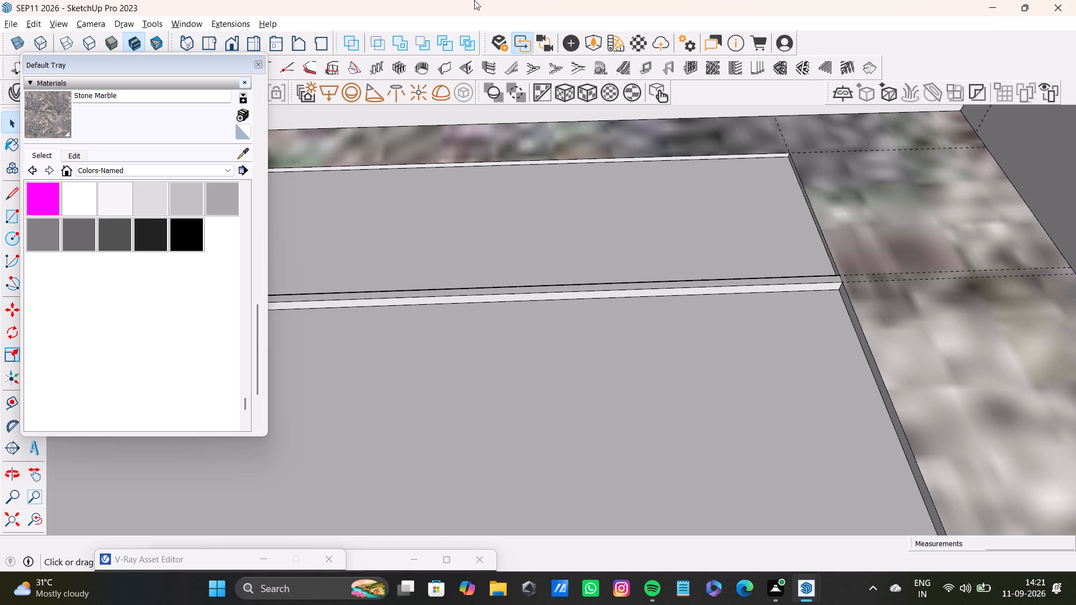
pyautogui.scroll(-3, 411, 183)
pyautogui.keyDown('shift'); pyautogui.moveTo(322, 205); pyautogui.dragTo(499, 239, button='middle'); pyautogui.keyUp('shift')
pyautogui.keyDown('shift'); pyautogui.scroll(5, 308, 129); pyautogui.keyUp('shift')
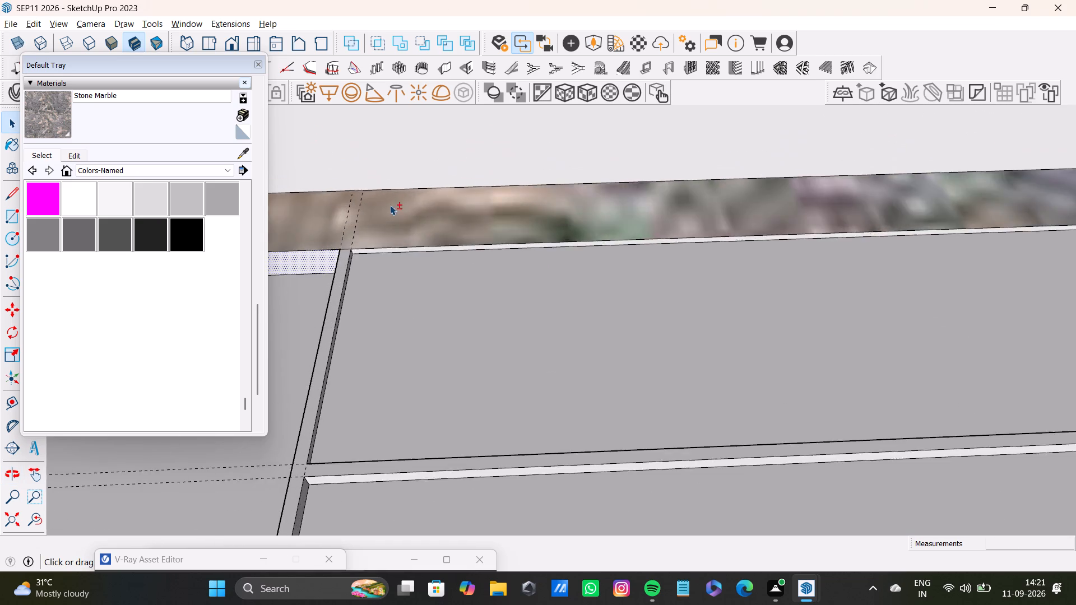
pyautogui.keyDown('shift'); pyautogui.scroll(11, 390, 205); pyautogui.keyUp('shift')
pyautogui.keyDown('shift'); pyautogui.click(378, 259); pyautogui.keyUp('shift')
pyautogui.keyDown('shift'); pyautogui.click(381, 263); pyautogui.keyUp('shift')
# Add the rear inner side faces of the other four small compartments in the counter unit's top to the selection.
pyautogui.keyDown('shift'); pyautogui.scroll(-3, 381, 263); pyautogui.keyUp('shift')
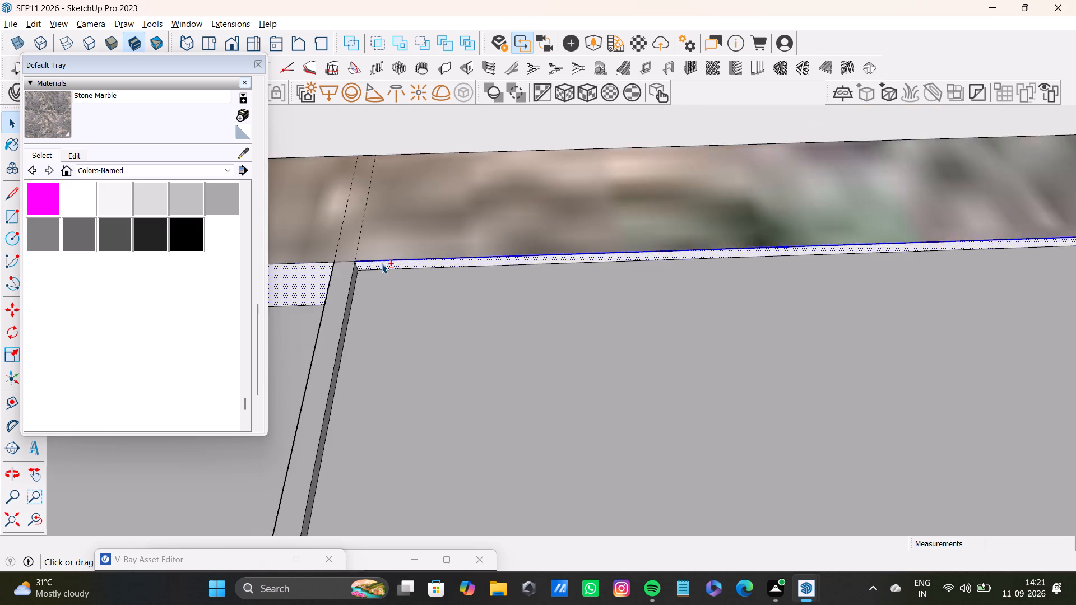
pyautogui.keyDown('shift'); pyautogui.scroll(-11, 382, 263); pyautogui.keyUp('shift')
pyautogui.keyDown('shift'); pyautogui.moveTo(443, 327); pyautogui.dragTo(452, 113, button='middle'); pyautogui.keyUp('shift')
pyautogui.keyDown('shift'); pyautogui.scroll(7, 364, 259); pyautogui.keyUp('shift')
pyautogui.keyDown('shift'); pyautogui.click(395, 211); pyautogui.keyUp('shift')
pyautogui.keyDown('shift'); pyautogui.scroll(-4, 384, 241); pyautogui.keyUp('shift')
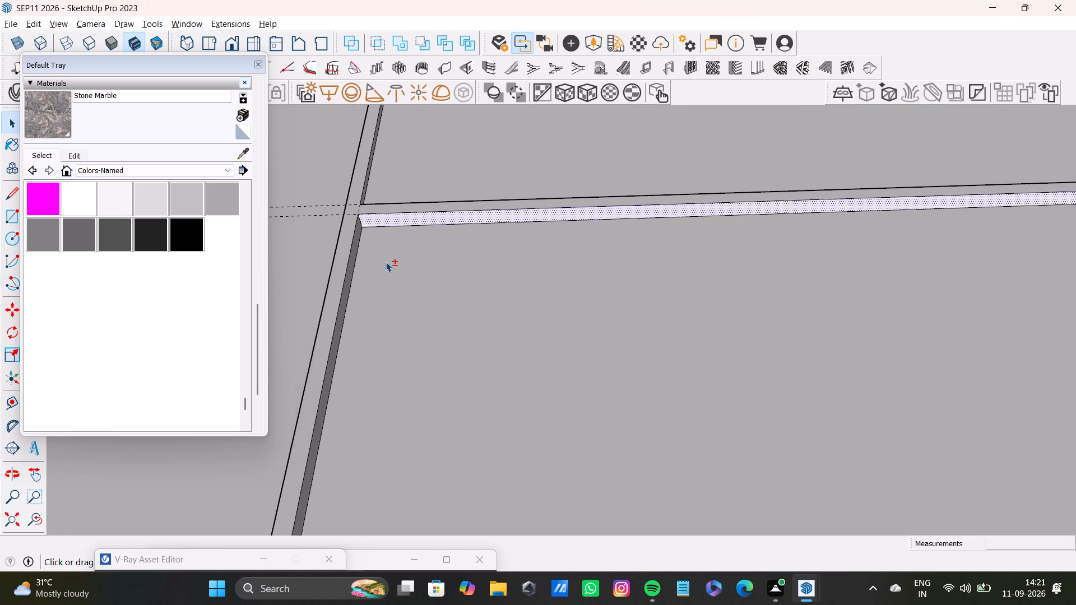
pyautogui.keyDown('shift'); pyautogui.scroll(-7, 386, 262); pyautogui.keyUp('shift')
pyautogui.keyDown('shift'); pyautogui.moveTo(405, 312); pyautogui.dragTo(388, 247, button='middle'); pyautogui.keyUp('shift')
pyautogui.keyDown('shift'); pyautogui.scroll(7, 395, 349); pyautogui.keyUp('shift')
pyautogui.keyDown('shift'); pyautogui.click(380, 442); pyautogui.keyUp('shift')
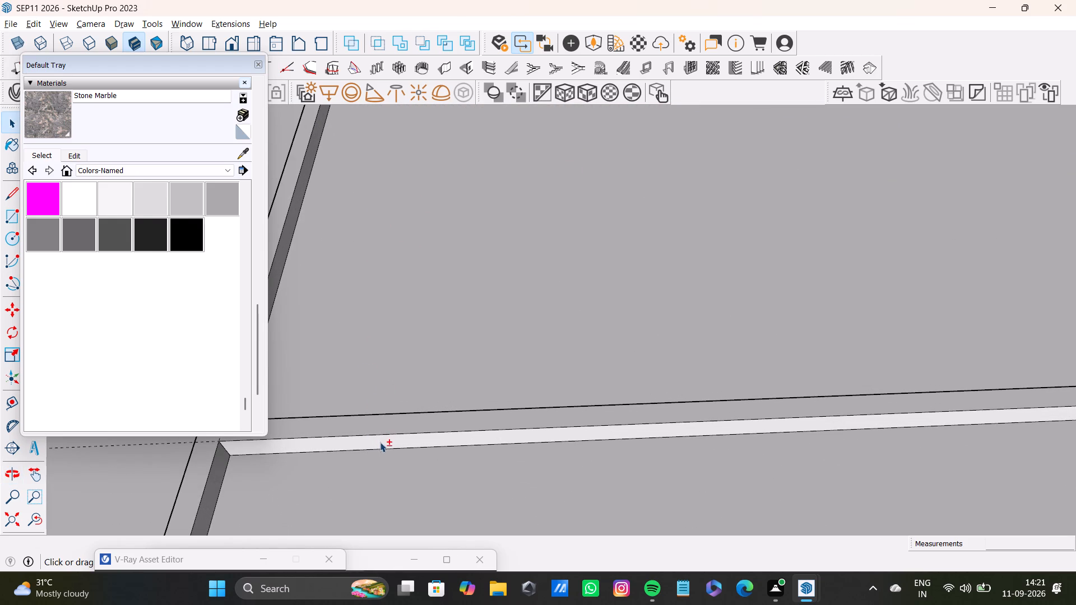
pyautogui.keyDown('shift'); pyautogui.scroll(-14, 376, 440); pyautogui.keyUp('shift')
pyautogui.keyDown('shift'); pyautogui.moveTo(476, 450); pyautogui.dragTo(583, 124, button='middle'); pyautogui.keyUp('shift')
pyautogui.keyDown('shift'); pyautogui.scroll(3, 487, 313); pyautogui.keyUp('shift')
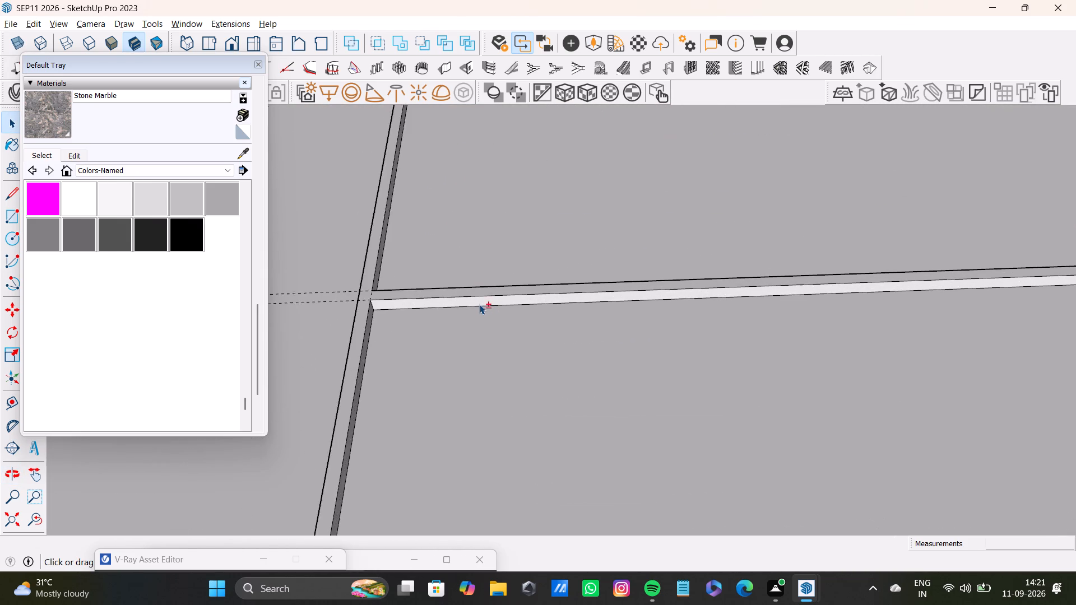
pyautogui.keyDown('shift'); pyautogui.scroll(4, 479, 304); pyautogui.keyUp('shift')
pyautogui.keyDown('shift'); pyautogui.click(476, 304); pyautogui.keyUp('shift')
pyautogui.keyDown('shift'); pyautogui.scroll(-13, 453, 318); pyautogui.keyUp('shift')
pyautogui.keyDown('shift'); pyautogui.moveTo(460, 319); pyautogui.dragTo(487, 106, button='middle'); pyautogui.keyUp('shift')
pyautogui.keyDown('shift'); pyautogui.scroll(2, 443, 218); pyautogui.keyUp('shift')
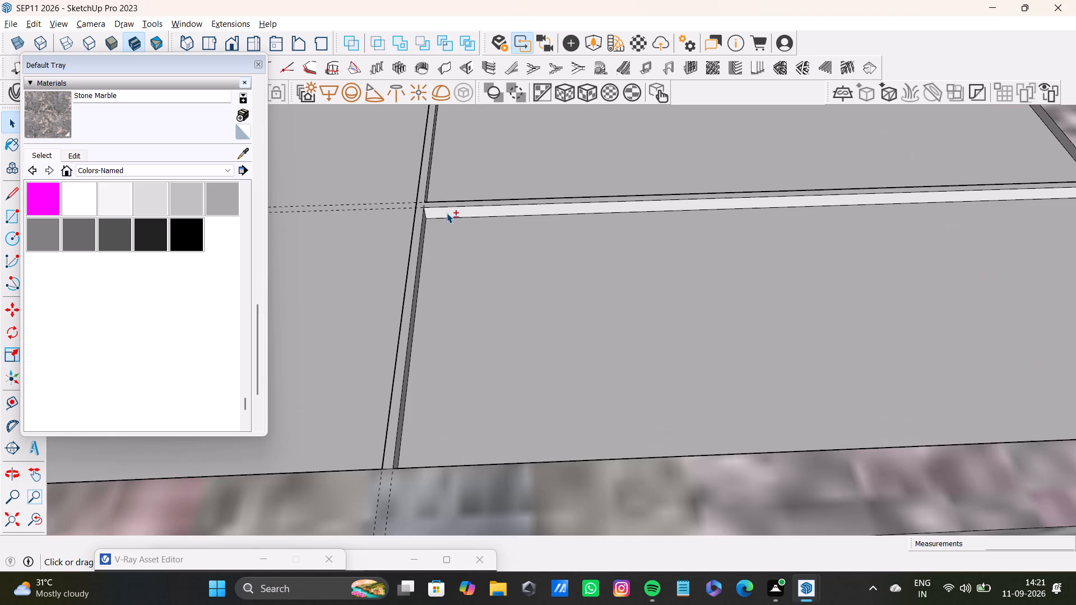
pyautogui.keyDown('shift'); pyautogui.scroll(4, 447, 213); pyautogui.keyUp('shift')
pyautogui.keyDown('shift'); pyautogui.click(459, 212); pyautogui.keyUp('shift')
# Add the front inner side faces of the frontmost small compartment and the narrow recess to the selection.
pyautogui.keyDown('shift'); pyautogui.scroll(-13, 454, 236); pyautogui.keyUp('shift')
pyautogui.keyDown('shift'); pyautogui.moveTo(491, 273); pyautogui.dragTo(617, 266, button='middle'); pyautogui.keyUp('shift')
pyautogui.moveTo(536, 284); pyautogui.dragTo(609, 397, button='middle')
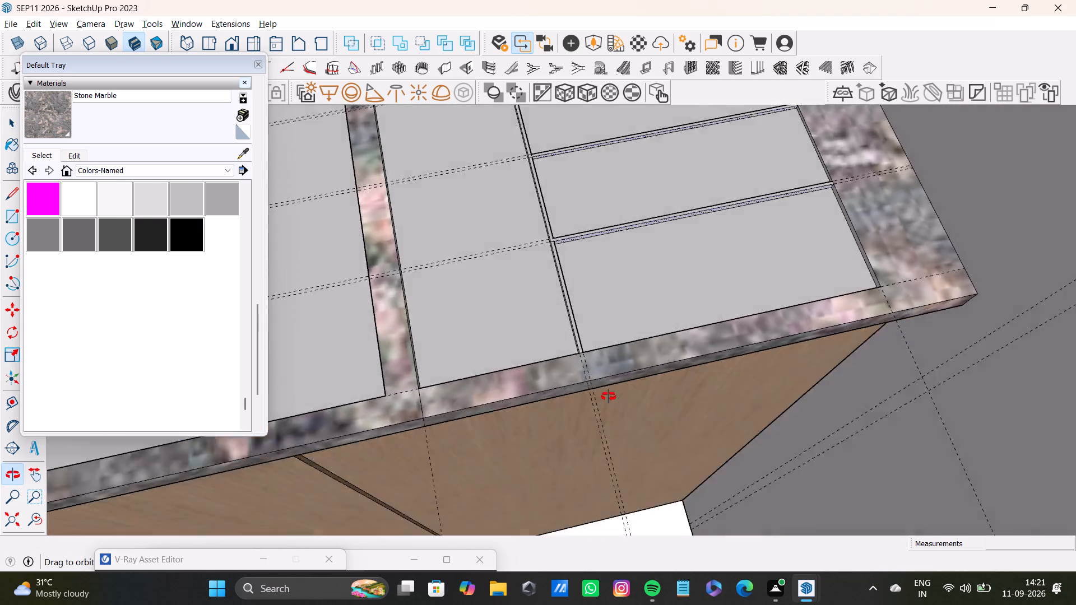
pyautogui.moveTo(609, 397); pyautogui.dragTo(1075, 464, button='middle')
pyautogui.scroll(3, 602, 310)
pyautogui.moveTo(495, 261); pyautogui.dragTo(571, 109, button='middle')
pyautogui.keyDown('shift'); pyautogui.scroll(4, 564, 259); pyautogui.keyUp('shift')
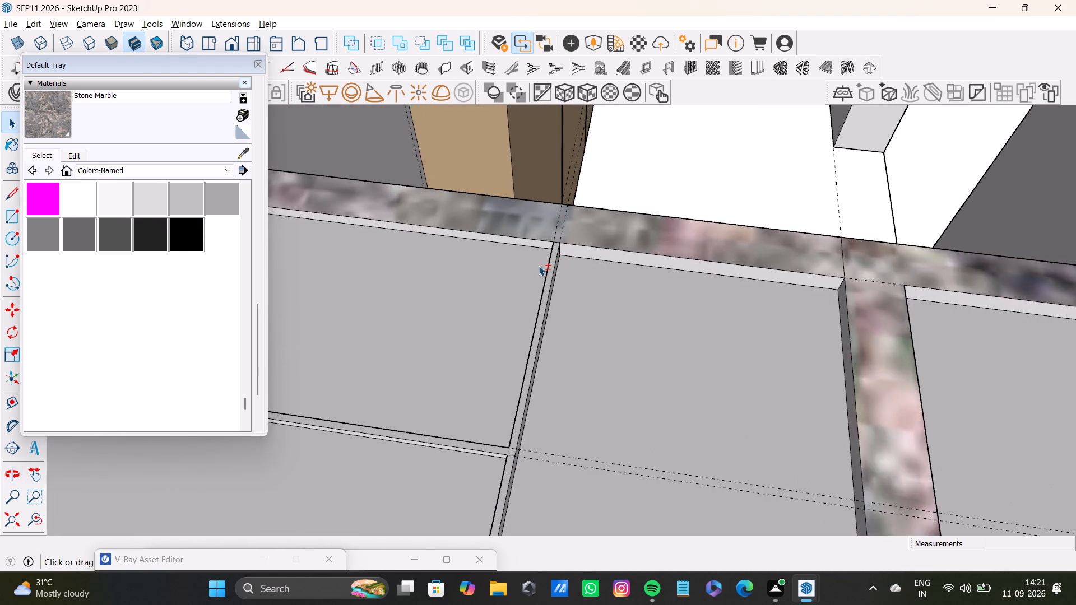
pyautogui.keyDown('shift'); pyautogui.scroll(2, 539, 266); pyautogui.keyUp('shift')
pyautogui.keyDown('shift'); pyautogui.click(546, 236); pyautogui.keyUp('shift')
pyautogui.keyDown('shift'); pyautogui.click(606, 253); pyautogui.keyUp('shift')
# Add the large recess's front inner side face and both of its end side faces to the selection.
pyautogui.keyDown('shift'); pyautogui.moveTo(749, 244); pyautogui.dragTo(151, 226, button='middle'); pyautogui.keyUp('shift')
pyautogui.keyDown('shift'); pyautogui.scroll(4, 495, 264); pyautogui.keyUp('shift')
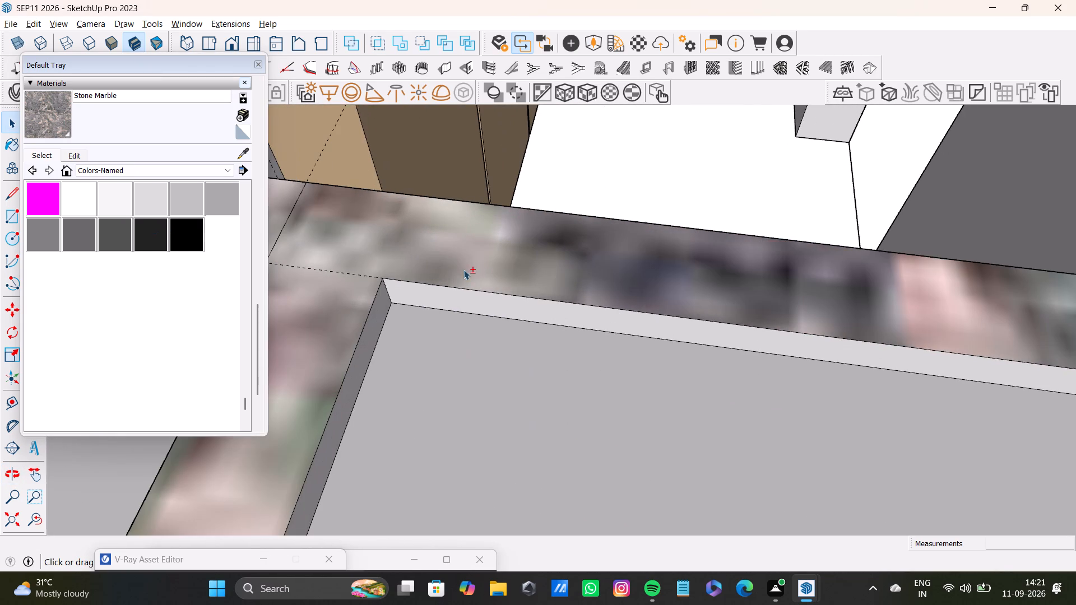
pyautogui.keyDown('shift'); pyautogui.click(458, 299); pyautogui.keyUp('shift')
pyautogui.keyDown('shift'); pyautogui.click(381, 319); pyautogui.keyUp('shift')
pyautogui.keyDown('shift'); pyautogui.scroll(-10, 386, 320); pyautogui.keyUp('shift')
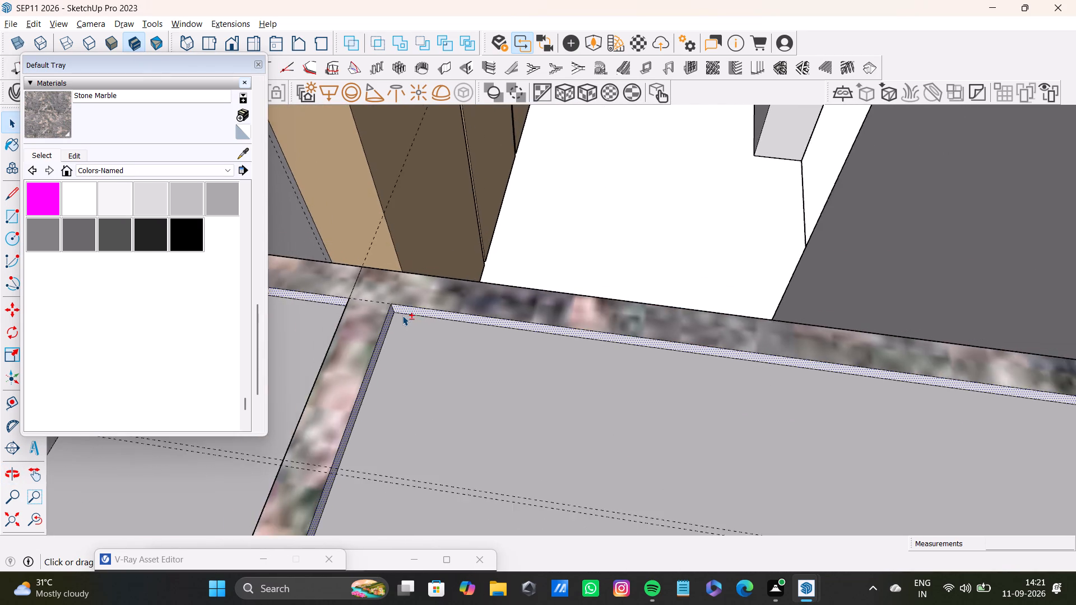
pyautogui.keyDown('shift'); pyautogui.scroll(-8, 402, 315); pyautogui.keyUp('shift')
pyautogui.keyDown('shift'); pyautogui.moveTo(588, 343); pyautogui.dragTo(378, 321, button='middle'); pyautogui.keyUp('shift')
pyautogui.moveTo(396, 339); pyautogui.dragTo(652, 348, button='middle')
pyautogui.scroll(10, 662, 311)
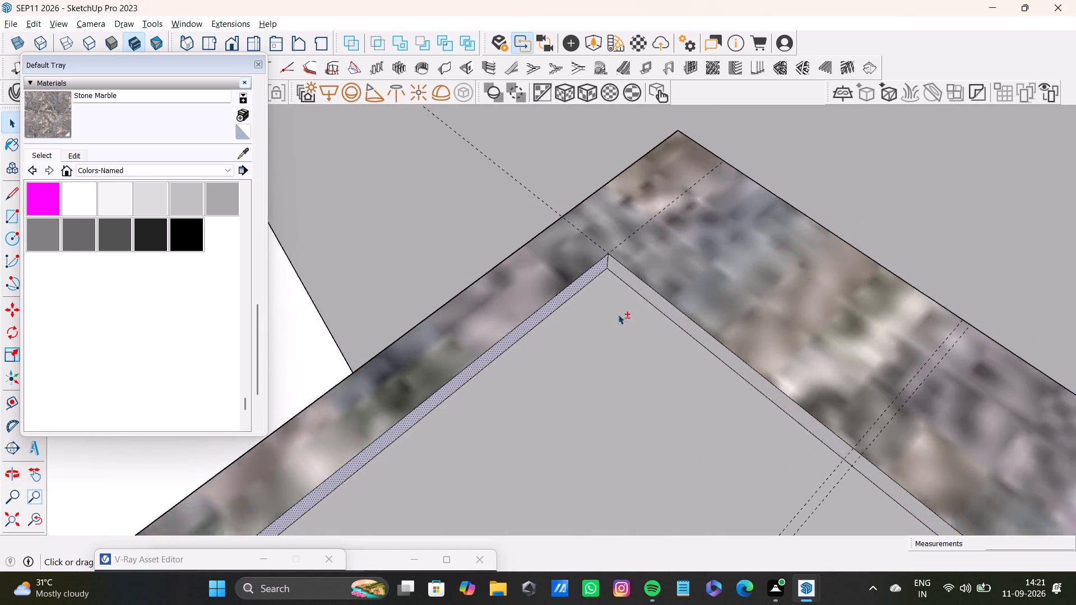
pyautogui.scroll(6, 618, 314)
pyautogui.keyDown('shift'); pyautogui.click(648, 282); pyautogui.keyUp('shift')
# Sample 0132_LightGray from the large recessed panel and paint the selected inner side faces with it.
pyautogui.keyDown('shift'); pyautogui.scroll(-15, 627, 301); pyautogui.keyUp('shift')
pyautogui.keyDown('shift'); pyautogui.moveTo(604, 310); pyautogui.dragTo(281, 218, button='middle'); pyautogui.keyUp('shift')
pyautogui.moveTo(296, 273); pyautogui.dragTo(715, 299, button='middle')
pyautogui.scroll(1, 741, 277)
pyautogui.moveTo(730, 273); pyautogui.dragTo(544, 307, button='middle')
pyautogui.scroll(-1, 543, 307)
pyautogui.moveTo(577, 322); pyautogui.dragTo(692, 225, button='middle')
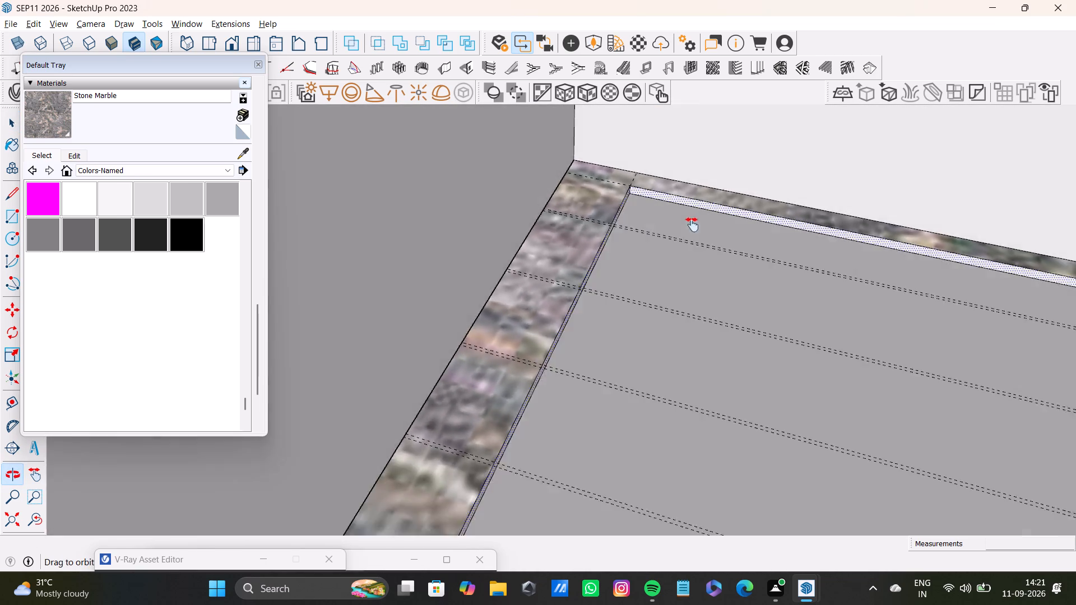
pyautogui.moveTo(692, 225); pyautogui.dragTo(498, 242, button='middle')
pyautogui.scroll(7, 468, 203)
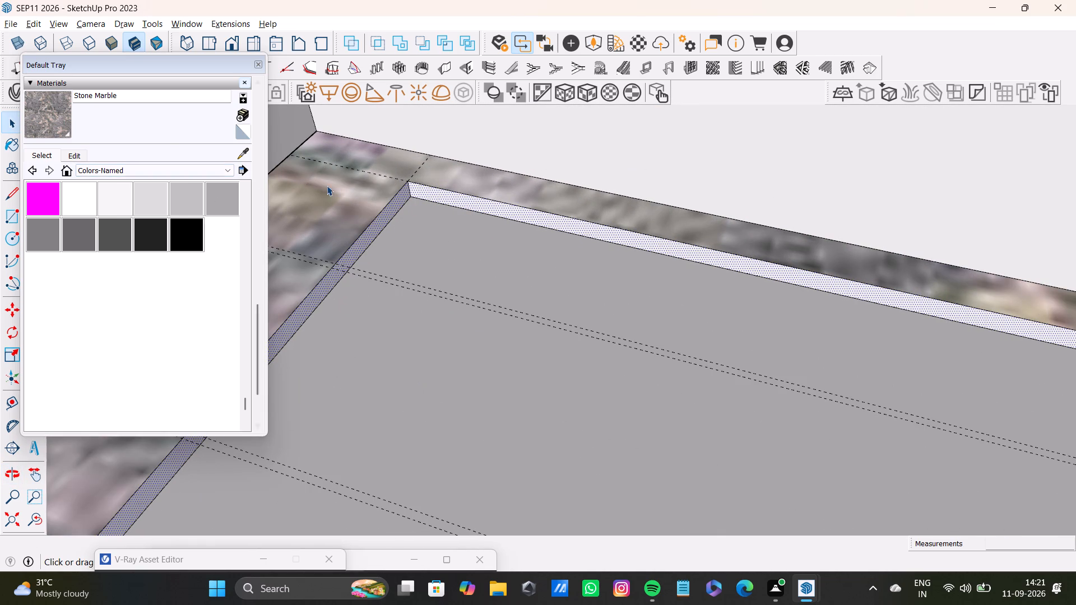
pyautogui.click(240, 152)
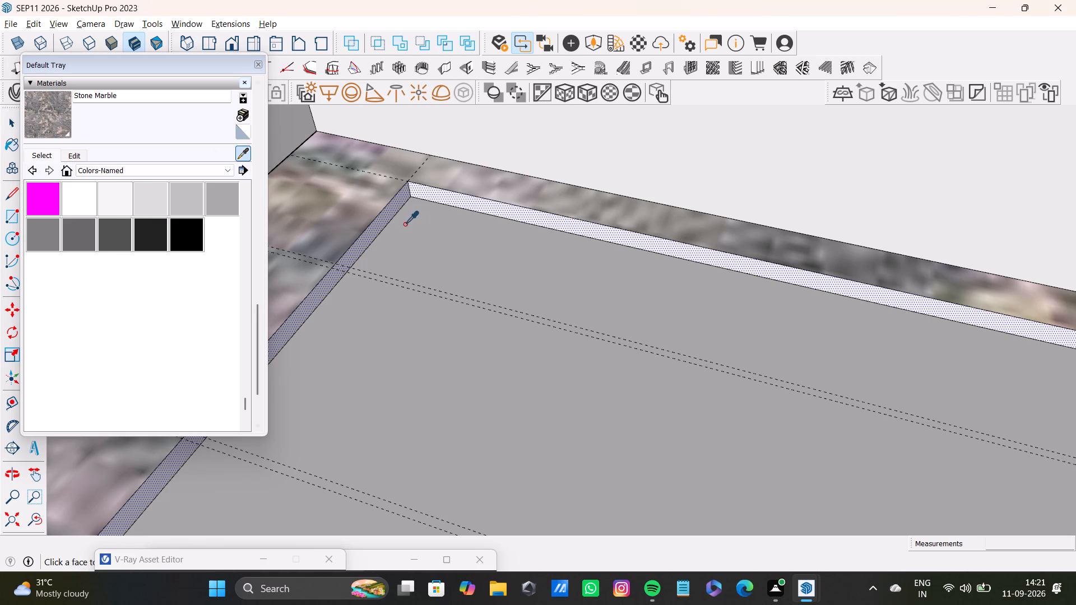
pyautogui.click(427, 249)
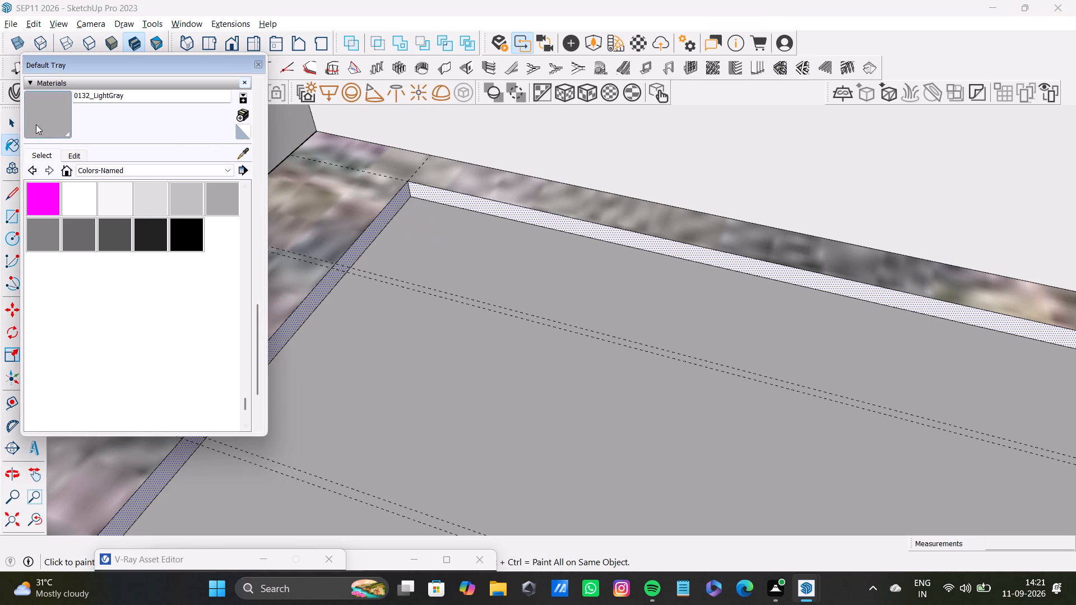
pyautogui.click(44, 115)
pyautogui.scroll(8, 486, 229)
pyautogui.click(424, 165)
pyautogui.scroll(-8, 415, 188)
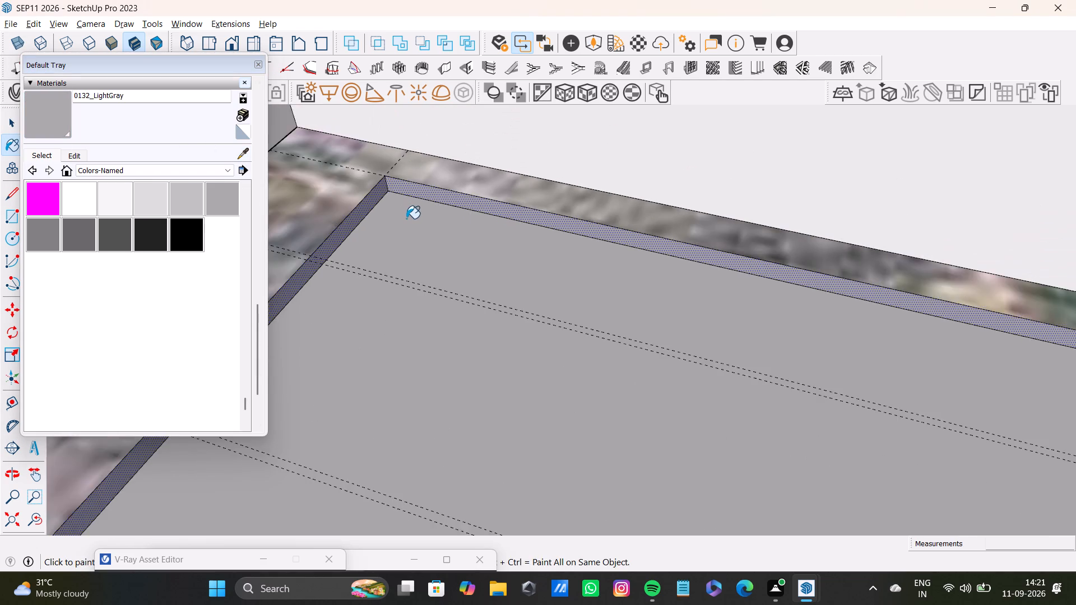
# Paint the selected inner side faces of the recesses with 0134_DimGray from Colors-Named.
pyautogui.scroll(-20, 406, 218)
pyautogui.scroll(-2, 406, 218)
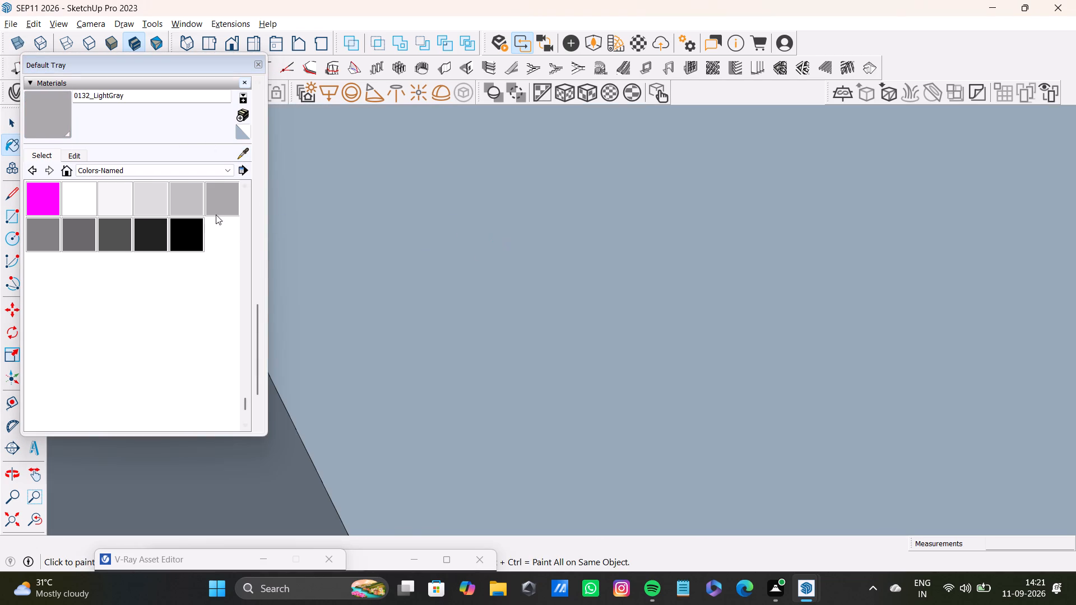
pyautogui.click(86, 235)
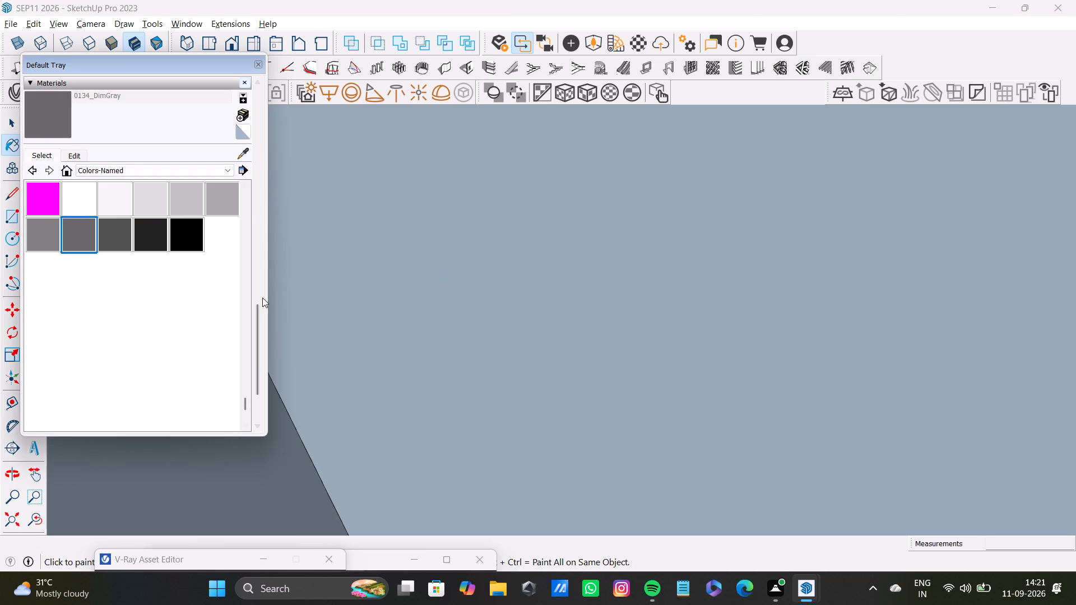
pyautogui.click(40, 520)
pyautogui.scroll(4, 405, 198)
pyautogui.click(418, 167)
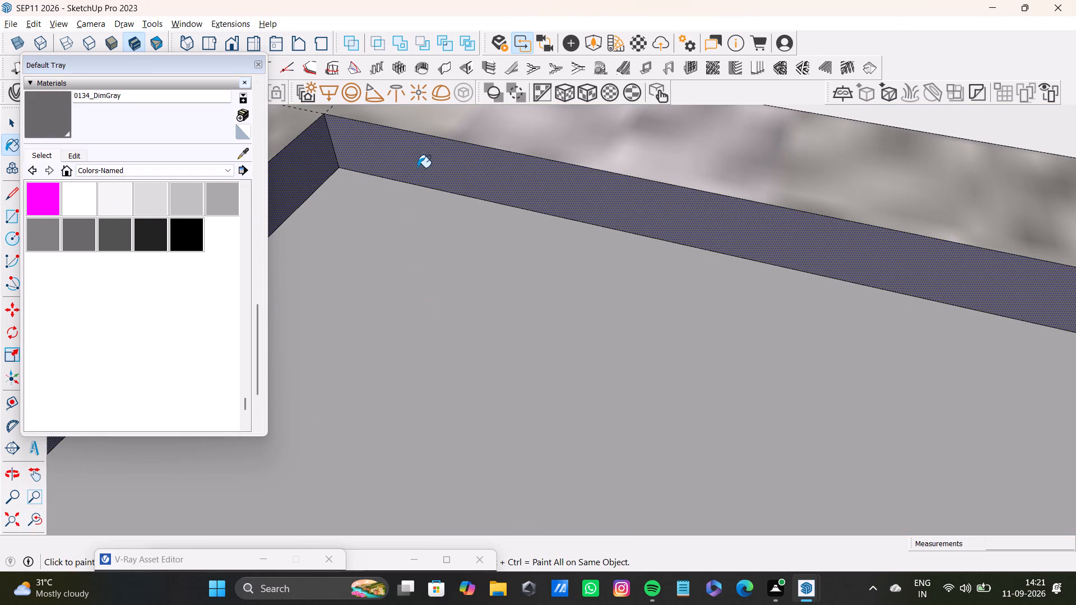
# Close the materials tray and clear the selection on the counter unit's top.
pyautogui.press('space')
pyautogui.scroll(-18, 430, 185)
pyautogui.scroll(-11, 646, 436)
pyautogui.moveTo(619, 411); pyautogui.dragTo(586, 502, button='middle')
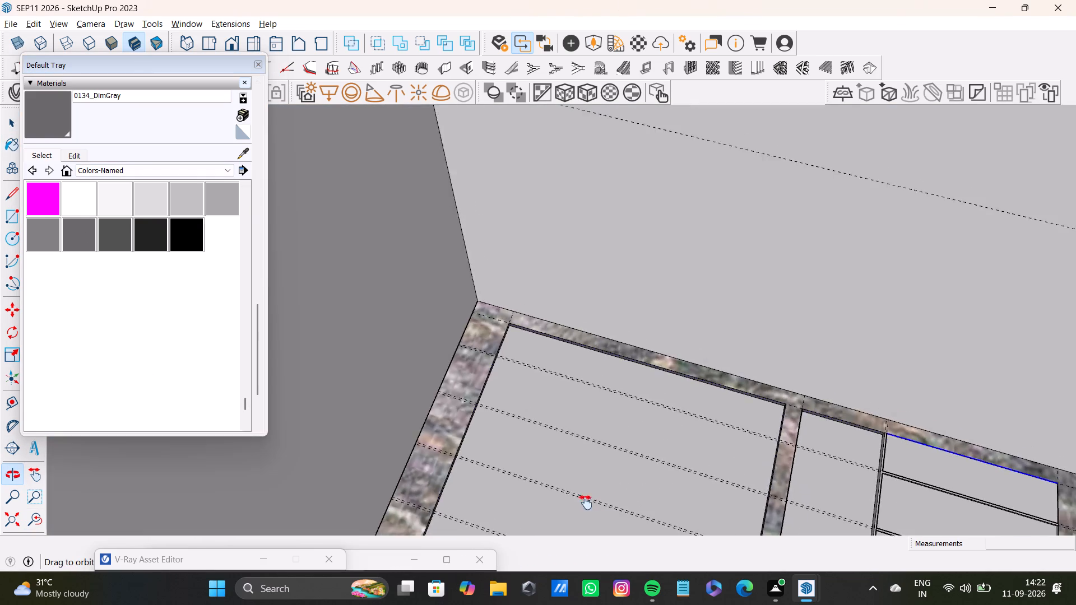
pyautogui.moveTo(586, 502); pyautogui.dragTo(449, 293, button='middle')
pyautogui.moveTo(483, 296); pyautogui.dragTo(487, 410, button='middle')
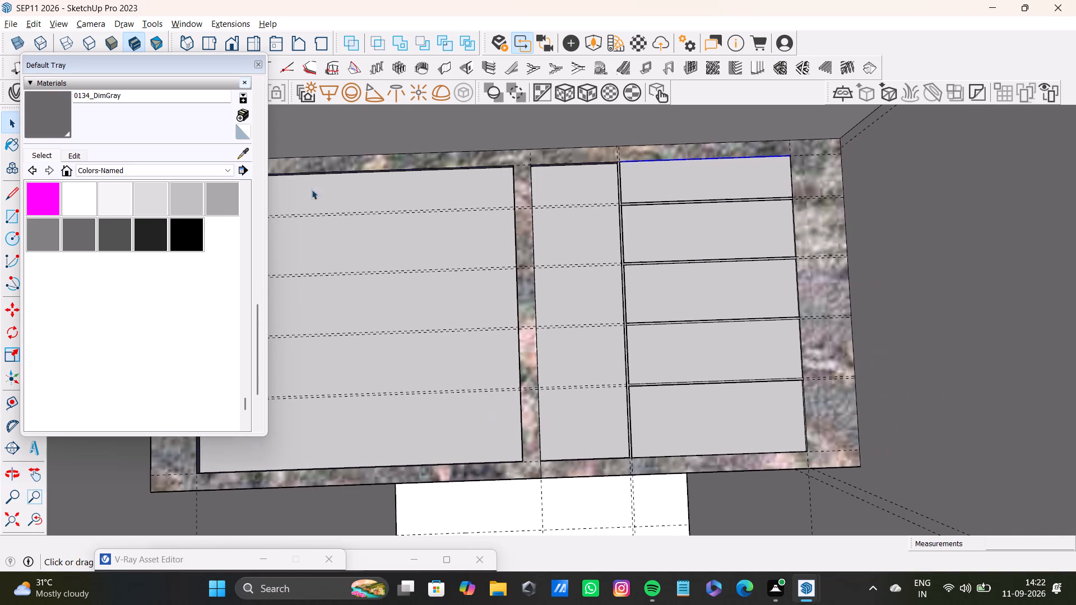
pyautogui.click(254, 64)
pyautogui.scroll(-15, 386, 204)
pyautogui.scroll(1, 399, 312)
pyautogui.scroll(-9, 399, 312)
pyautogui.press('space')
pyautogui.click(503, 166)
pyautogui.scroll(8, 471, 294)
pyautogui.keyDown('shift'); pyautogui.moveTo(414, 320); pyautogui.dragTo(662, 319, button='middle'); pyautogui.keyUp('shift')
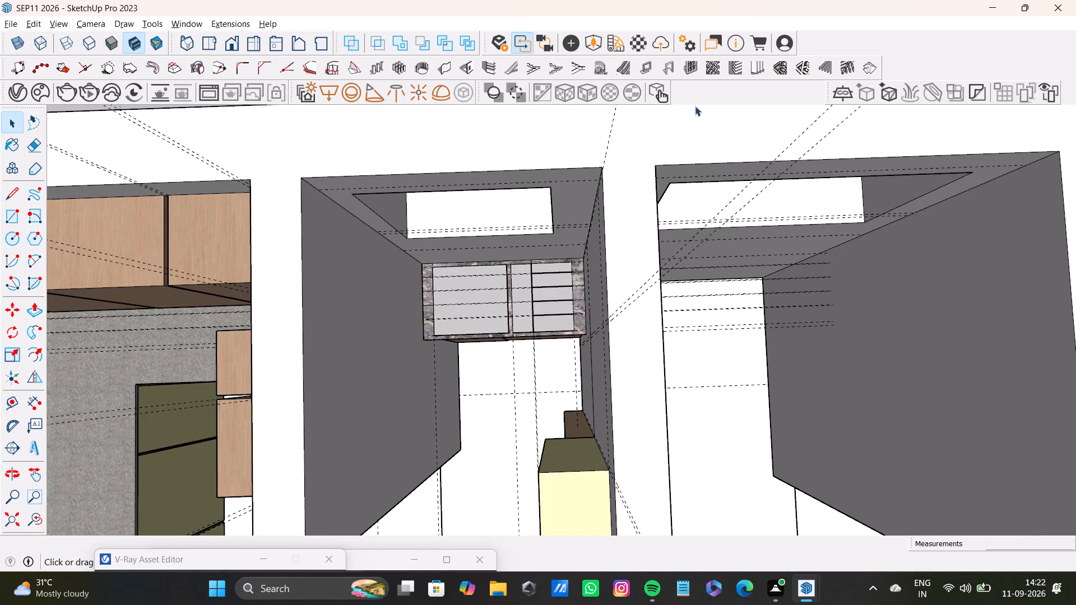
pyautogui.press('space')
pyautogui.scroll(-7, 659, 254)
pyautogui.keyDown('shift'); pyautogui.moveTo(645, 306); pyautogui.dragTo(672, 380, button='middle'); pyautogui.keyUp('shift')
pyautogui.click(727, 180)
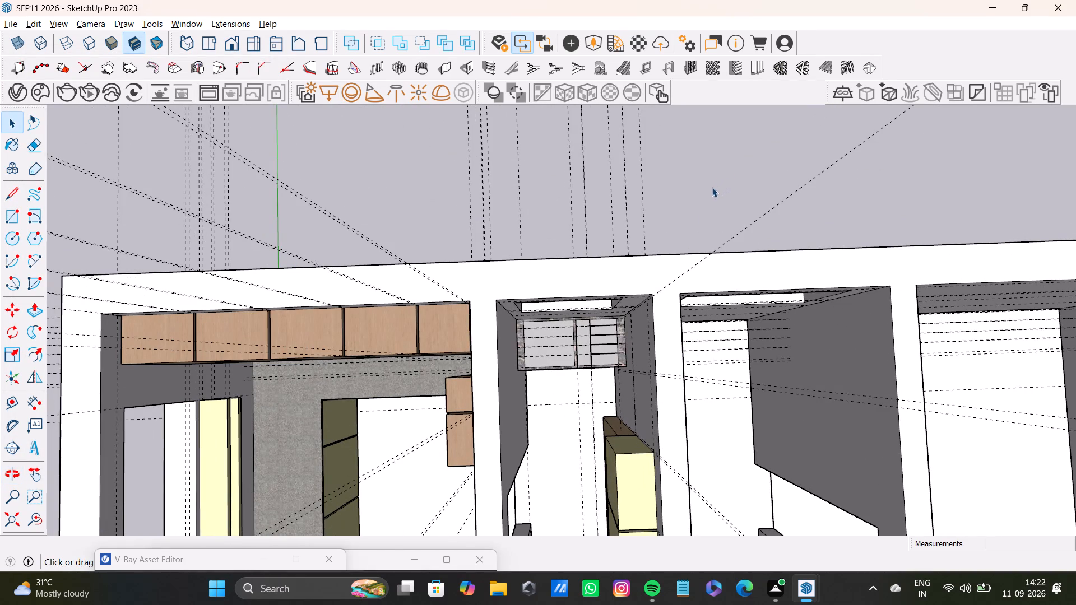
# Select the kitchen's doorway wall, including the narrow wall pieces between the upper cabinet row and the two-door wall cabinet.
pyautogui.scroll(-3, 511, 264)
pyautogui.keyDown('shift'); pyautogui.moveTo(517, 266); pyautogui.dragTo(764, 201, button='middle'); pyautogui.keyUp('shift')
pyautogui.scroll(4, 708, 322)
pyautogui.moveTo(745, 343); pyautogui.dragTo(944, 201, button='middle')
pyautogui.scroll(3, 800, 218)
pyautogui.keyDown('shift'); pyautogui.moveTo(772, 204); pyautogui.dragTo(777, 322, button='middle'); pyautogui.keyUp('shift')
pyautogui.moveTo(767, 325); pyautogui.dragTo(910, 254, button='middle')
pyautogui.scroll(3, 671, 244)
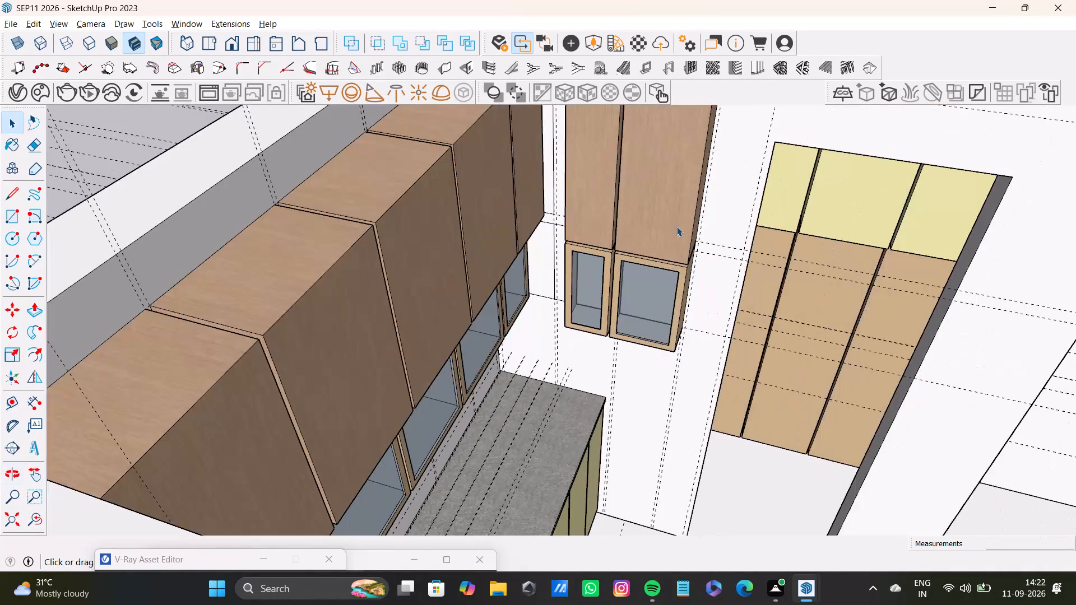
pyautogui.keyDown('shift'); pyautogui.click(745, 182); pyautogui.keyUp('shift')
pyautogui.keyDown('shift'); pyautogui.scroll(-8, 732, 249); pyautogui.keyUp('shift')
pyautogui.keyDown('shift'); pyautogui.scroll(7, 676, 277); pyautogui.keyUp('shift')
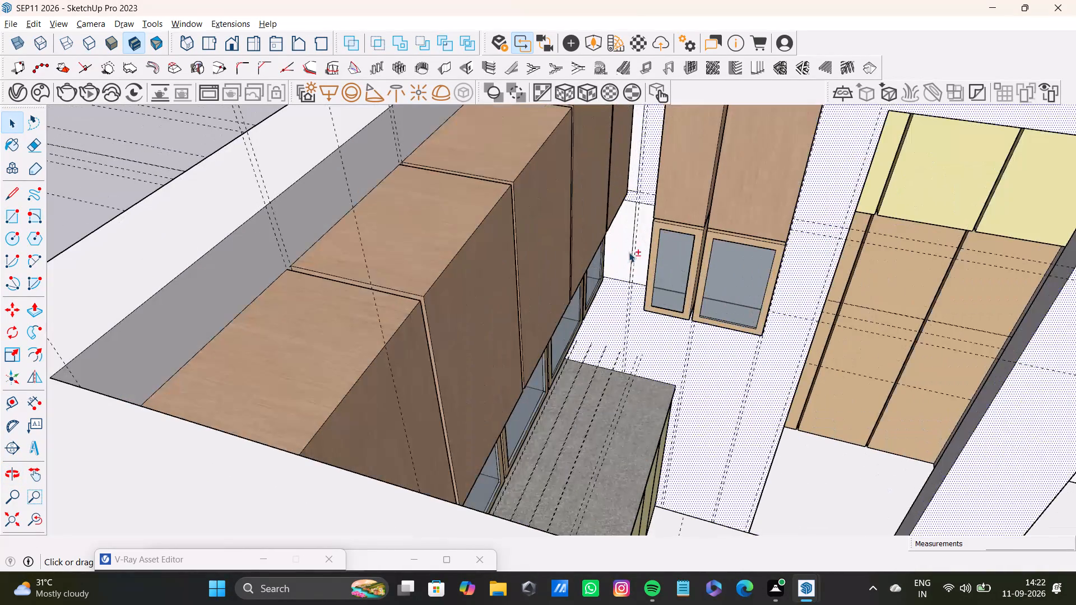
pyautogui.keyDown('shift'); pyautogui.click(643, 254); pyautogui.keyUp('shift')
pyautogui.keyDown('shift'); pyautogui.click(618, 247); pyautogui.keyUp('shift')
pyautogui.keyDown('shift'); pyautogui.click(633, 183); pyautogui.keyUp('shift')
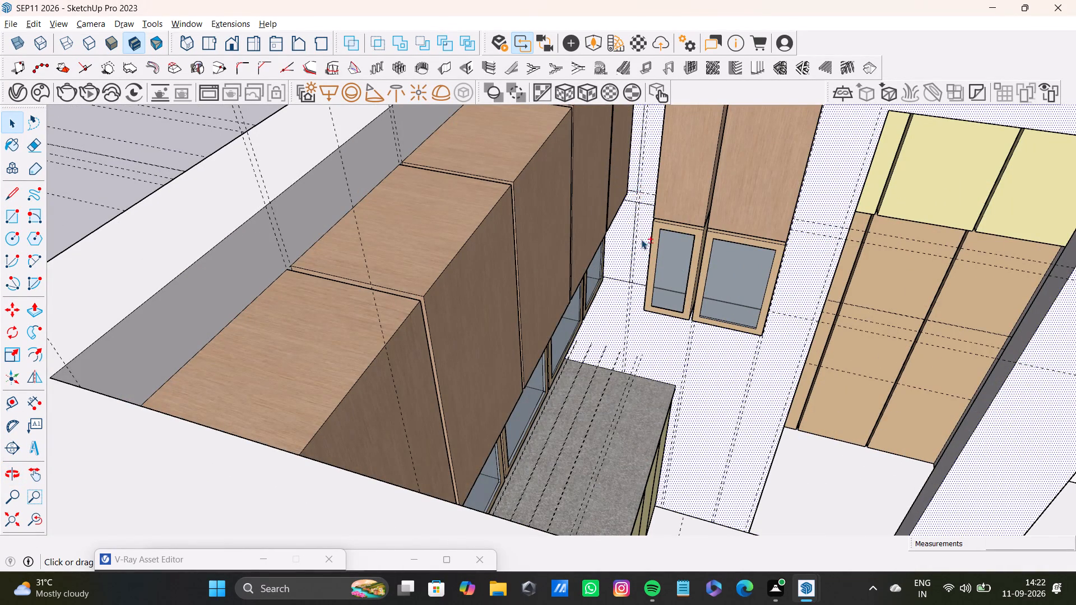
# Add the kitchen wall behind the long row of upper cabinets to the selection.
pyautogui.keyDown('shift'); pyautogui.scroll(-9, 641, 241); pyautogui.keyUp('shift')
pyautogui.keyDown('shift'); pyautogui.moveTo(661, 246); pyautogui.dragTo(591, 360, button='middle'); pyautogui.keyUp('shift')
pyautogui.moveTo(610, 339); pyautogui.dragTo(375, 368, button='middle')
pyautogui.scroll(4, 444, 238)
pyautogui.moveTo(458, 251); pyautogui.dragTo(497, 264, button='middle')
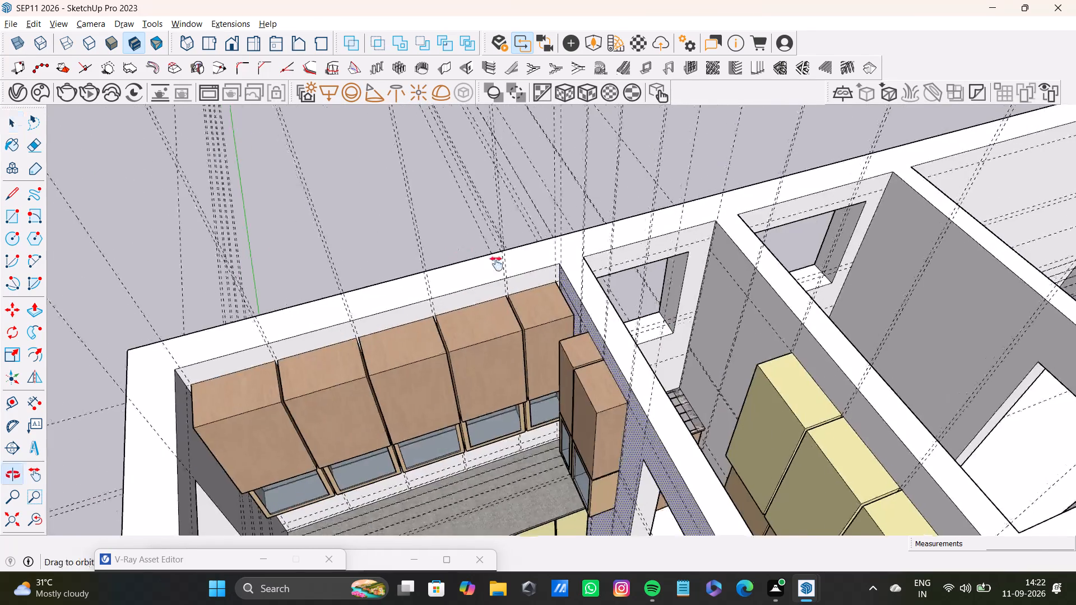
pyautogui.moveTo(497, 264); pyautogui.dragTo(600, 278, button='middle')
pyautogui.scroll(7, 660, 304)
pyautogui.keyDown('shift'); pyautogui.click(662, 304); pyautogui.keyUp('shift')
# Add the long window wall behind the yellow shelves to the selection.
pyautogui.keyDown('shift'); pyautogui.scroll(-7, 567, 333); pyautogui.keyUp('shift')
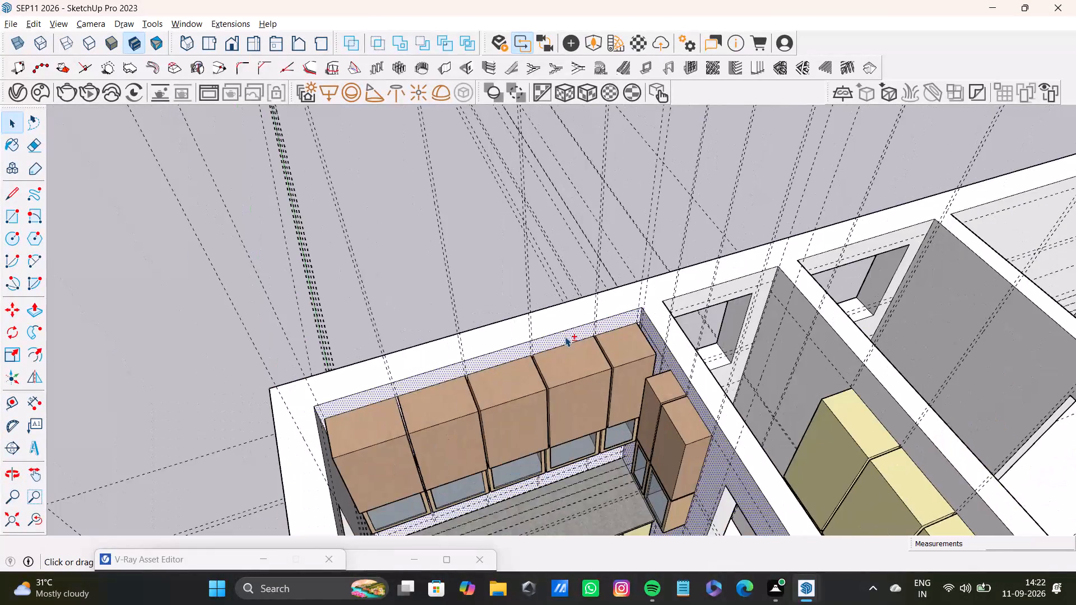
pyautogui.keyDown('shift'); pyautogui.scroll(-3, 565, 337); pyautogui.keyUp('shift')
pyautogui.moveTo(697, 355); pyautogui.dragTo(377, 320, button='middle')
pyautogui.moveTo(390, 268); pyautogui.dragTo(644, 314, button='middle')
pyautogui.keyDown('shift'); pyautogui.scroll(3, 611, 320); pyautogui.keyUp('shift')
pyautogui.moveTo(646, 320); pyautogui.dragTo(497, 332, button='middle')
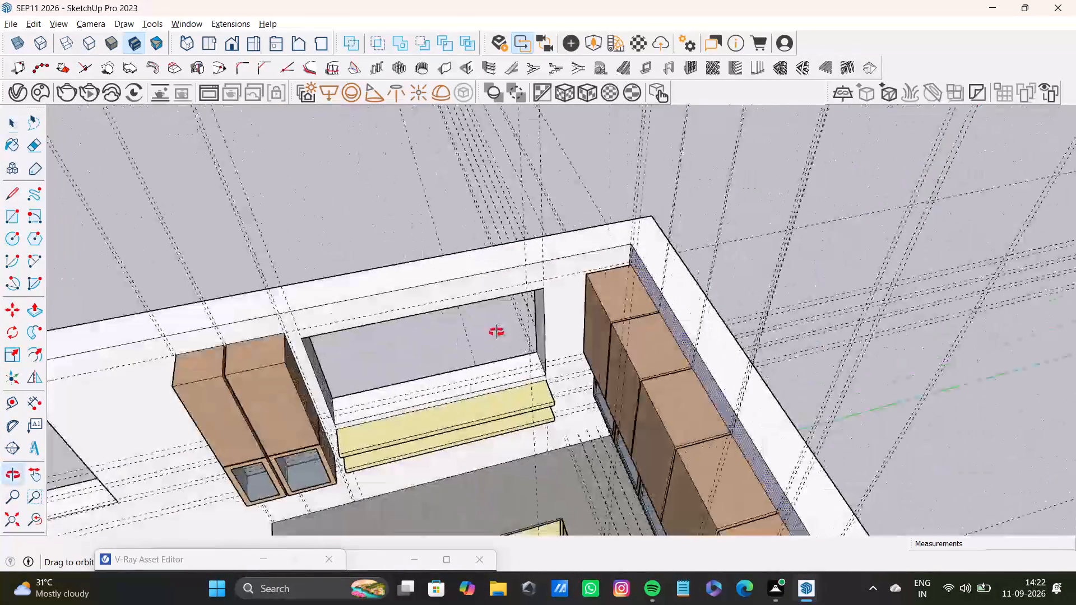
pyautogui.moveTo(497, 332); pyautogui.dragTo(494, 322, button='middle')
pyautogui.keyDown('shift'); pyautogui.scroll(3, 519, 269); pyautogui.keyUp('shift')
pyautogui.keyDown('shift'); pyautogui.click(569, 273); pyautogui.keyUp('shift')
# Measure the long window wall's height from its top inner edge to the floor edge with the Tape Measure.
pyautogui.keyDown('shift'); pyautogui.scroll(-8, 569, 307); pyautogui.keyUp('shift')
pyautogui.keyDown('shift'); pyautogui.moveTo(563, 320); pyautogui.dragTo(596, 265, button='middle'); pyautogui.keyUp('shift')
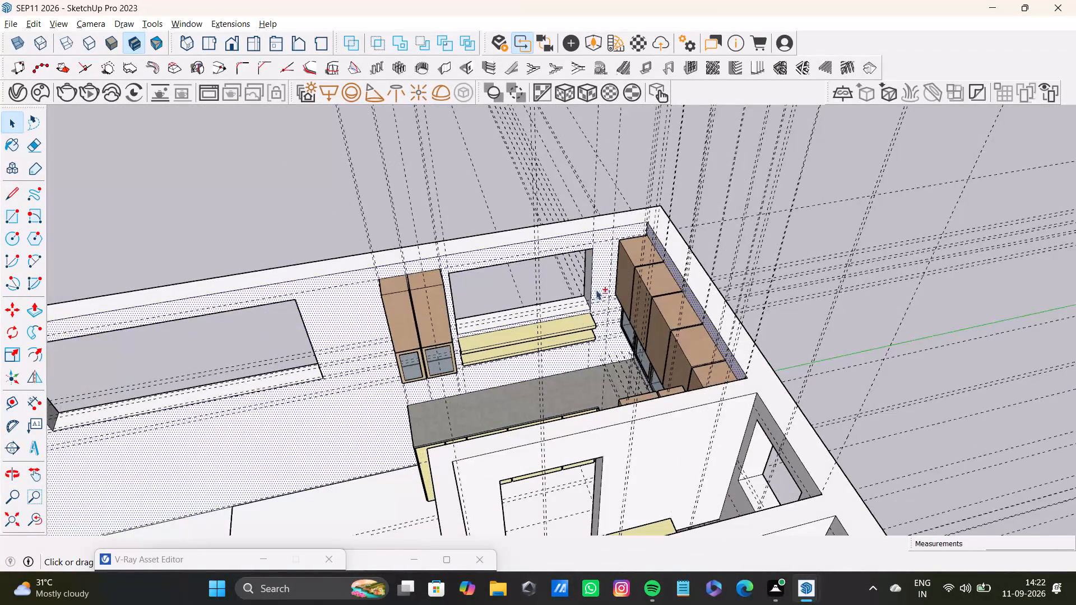
pyautogui.keyDown('shift'); pyautogui.scroll(5, 514, 336); pyautogui.keyUp('shift')
pyautogui.keyDown('shift'); pyautogui.scroll(-7, 473, 338); pyautogui.keyUp('shift')
pyautogui.keyDown('shift'); pyautogui.moveTo(452, 347); pyautogui.dragTo(521, 262, button='middle'); pyautogui.keyUp('shift')
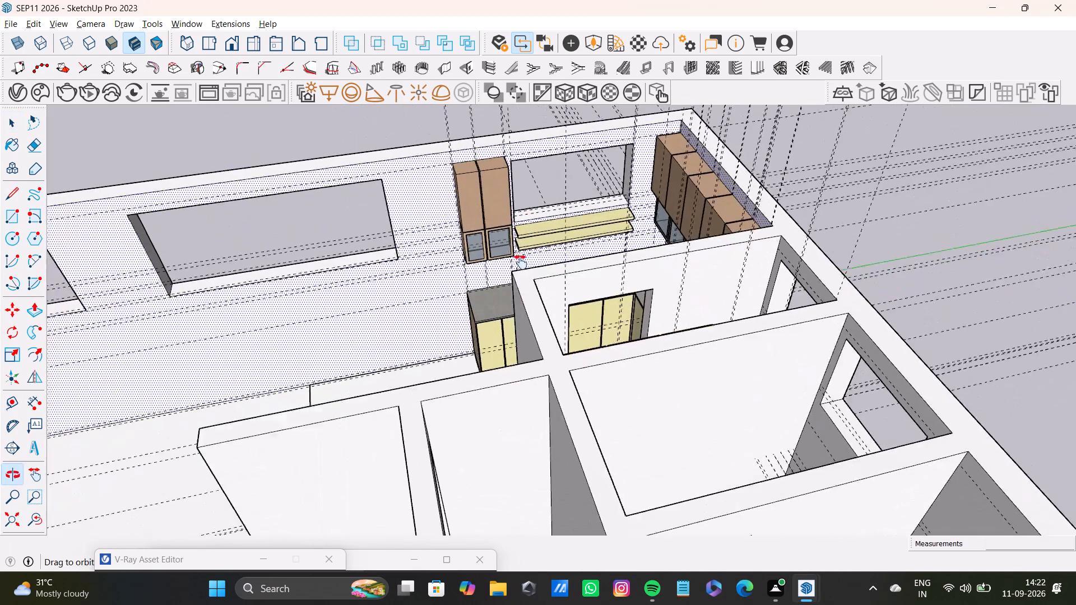
pyautogui.keyDown('shift'); pyautogui.moveTo(521, 262); pyautogui.dragTo(519, 286, button='middle'); pyautogui.keyUp('shift')
pyautogui.keyDown('shift'); pyautogui.click(20, 402); pyautogui.keyUp('shift')
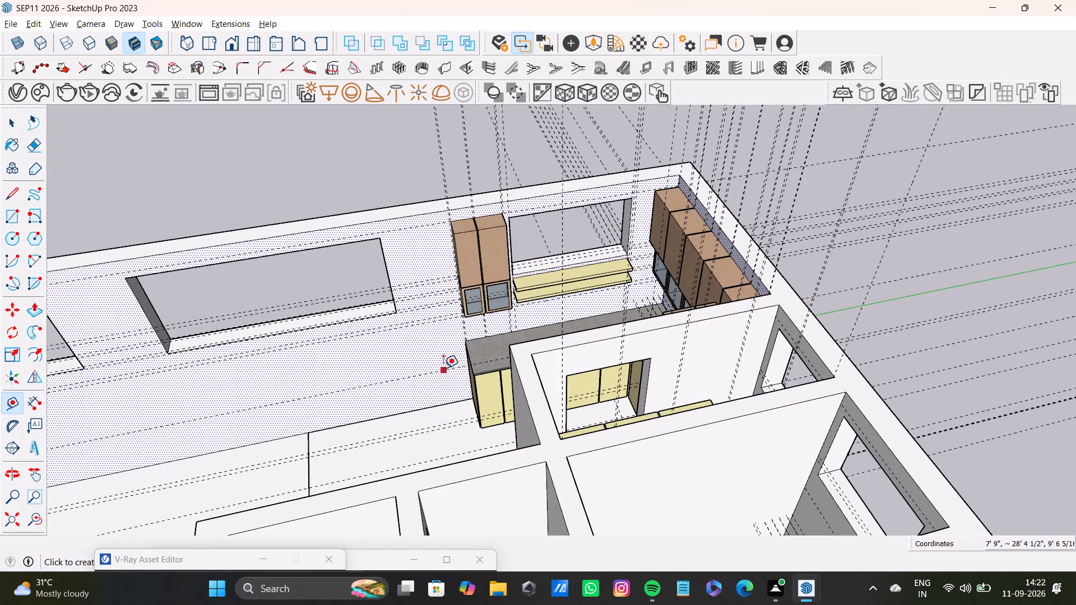
pyautogui.keyDown('shift'); pyautogui.scroll(1, 439, 366); pyautogui.keyUp('shift')
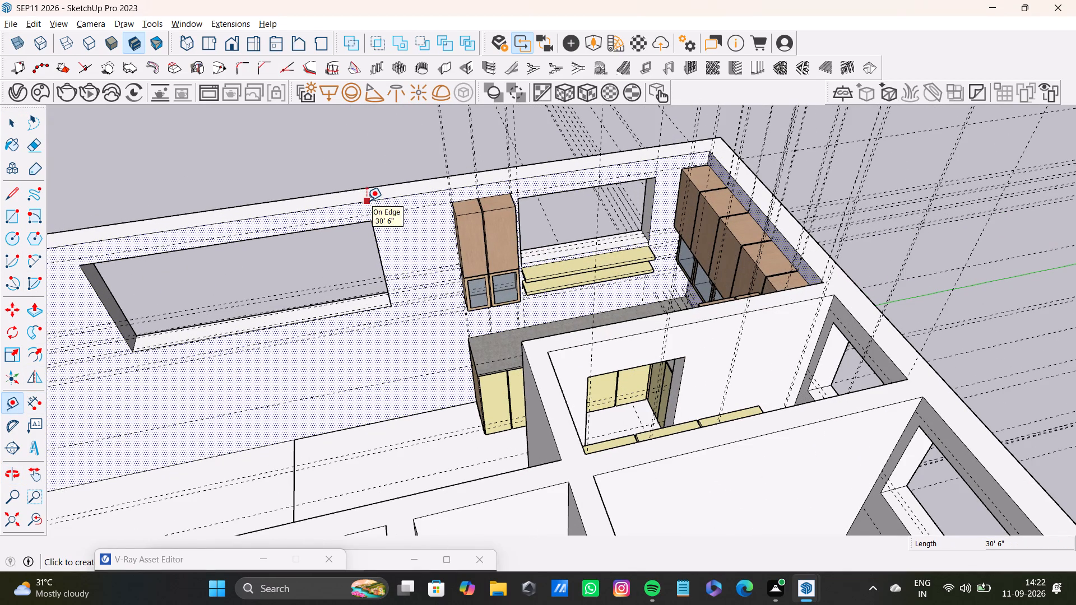
pyautogui.keyDown('shift'); pyautogui.moveTo(365, 199); pyautogui.dragTo(379, 212); pyautogui.keyUp('shift')
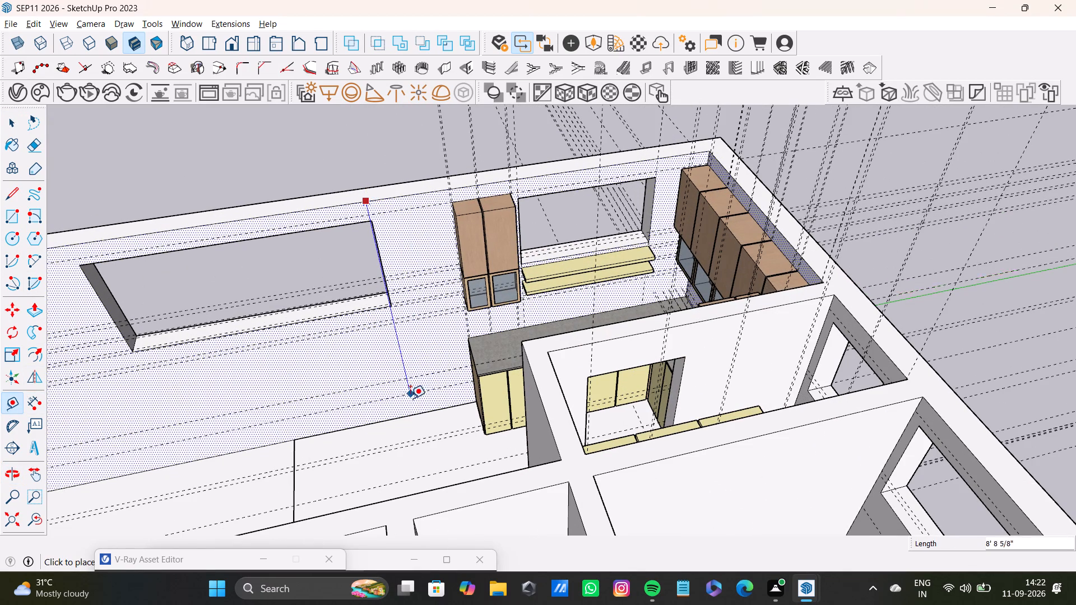
pyautogui.keyDown('shift'); pyautogui.click(420, 417); pyautogui.keyUp('shift')
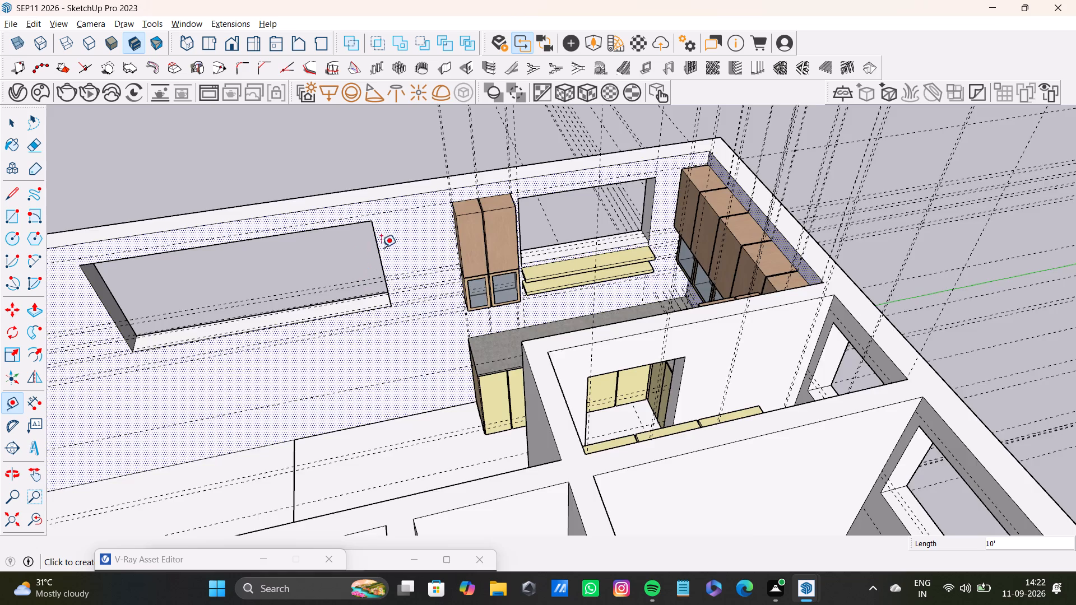
# Place a vertical guide along the large opening's kitchen-side edge, about 2' 5 7/16" from the guide beside the tall wall cabinets.
pyautogui.scroll(10, 384, 246)
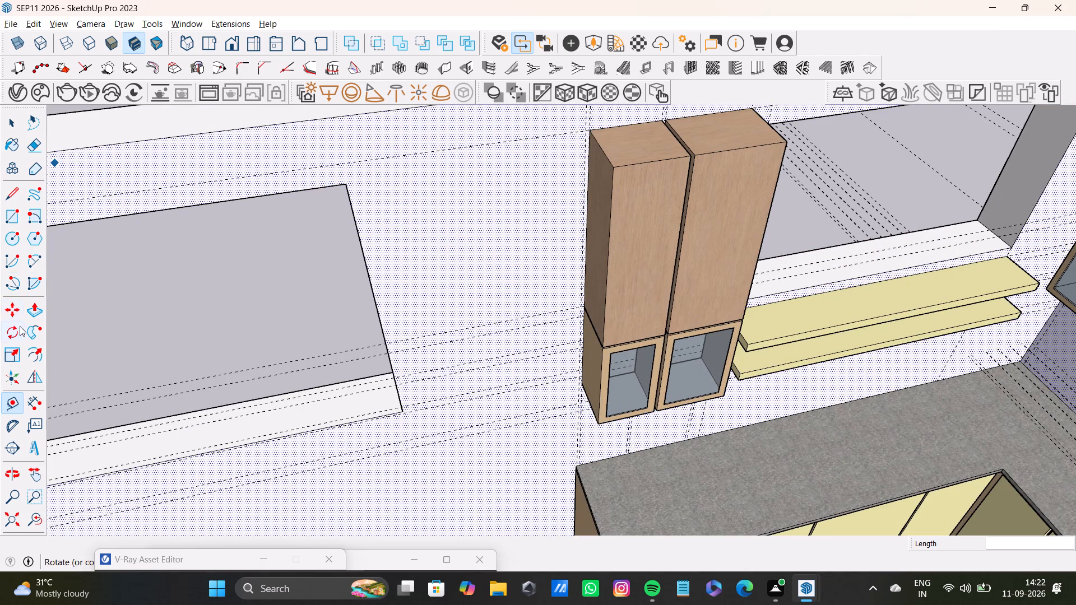
pyautogui.click(8, 399)
pyautogui.scroll(5, 550, 243)
pyautogui.moveTo(587, 273); pyautogui.dragTo(553, 275)
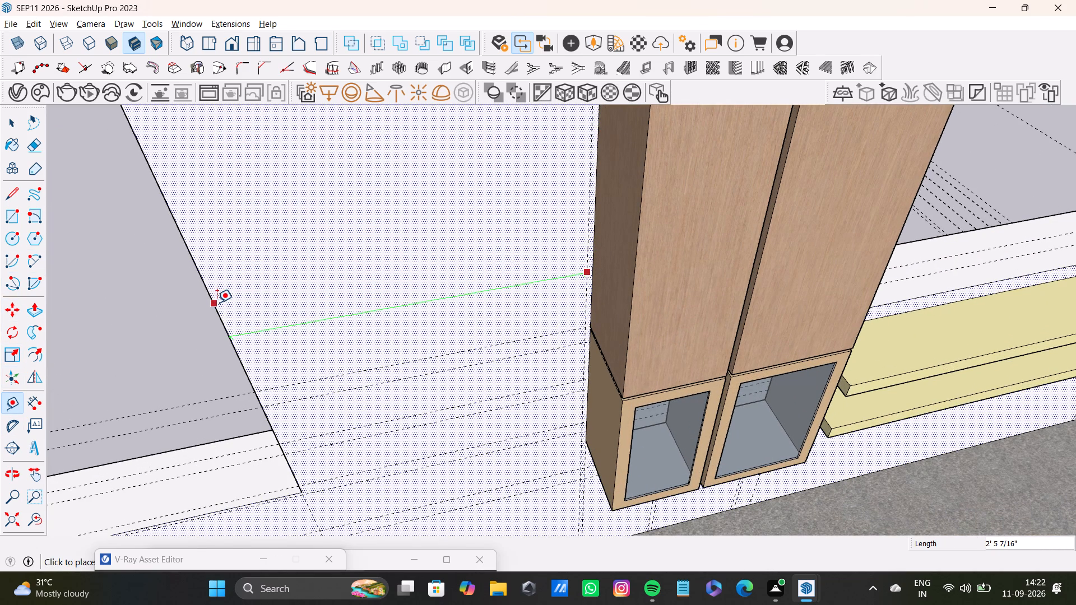
pyautogui.click(217, 302)
pyautogui.press('space')
pyautogui.click(255, 279)
pyautogui.click(245, 272)
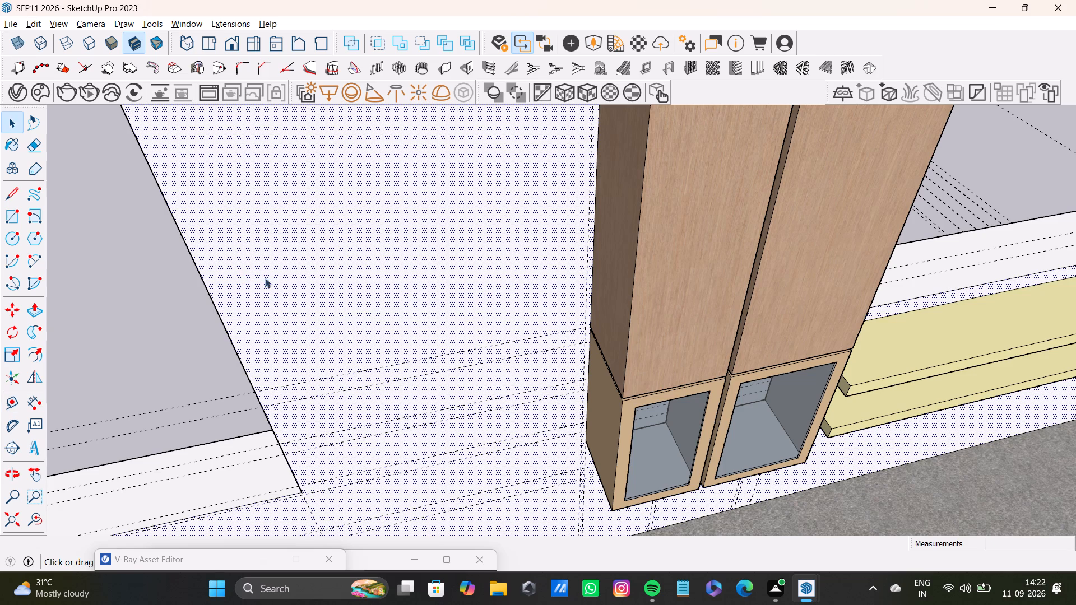
# Draw a 10' vertical line along the guide from the wall's top inner edge to the floor edge, splitting the window wall.
pyautogui.scroll(-12, 302, 280)
pyautogui.click(15, 190)
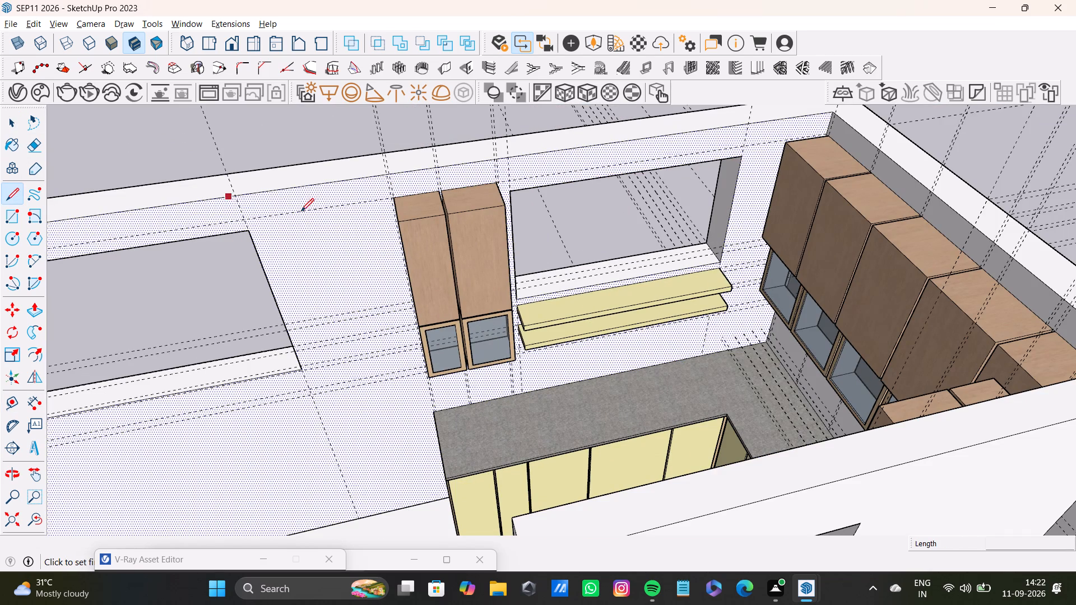
pyautogui.scroll(6, 301, 211)
pyautogui.moveTo(203, 183); pyautogui.dragTo(211, 192)
pyautogui.scroll(-2, 277, 337)
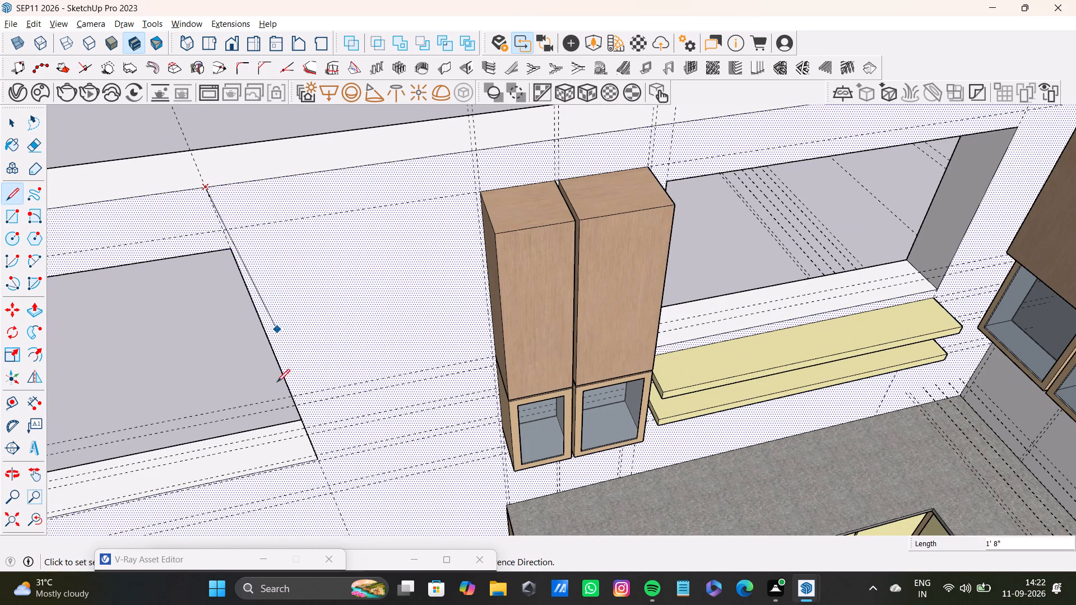
pyautogui.scroll(-2, 277, 382)
pyautogui.keyDown('shift'); pyautogui.moveTo(300, 418); pyautogui.dragTo(300, 315, button='middle'); pyautogui.keyUp('shift')
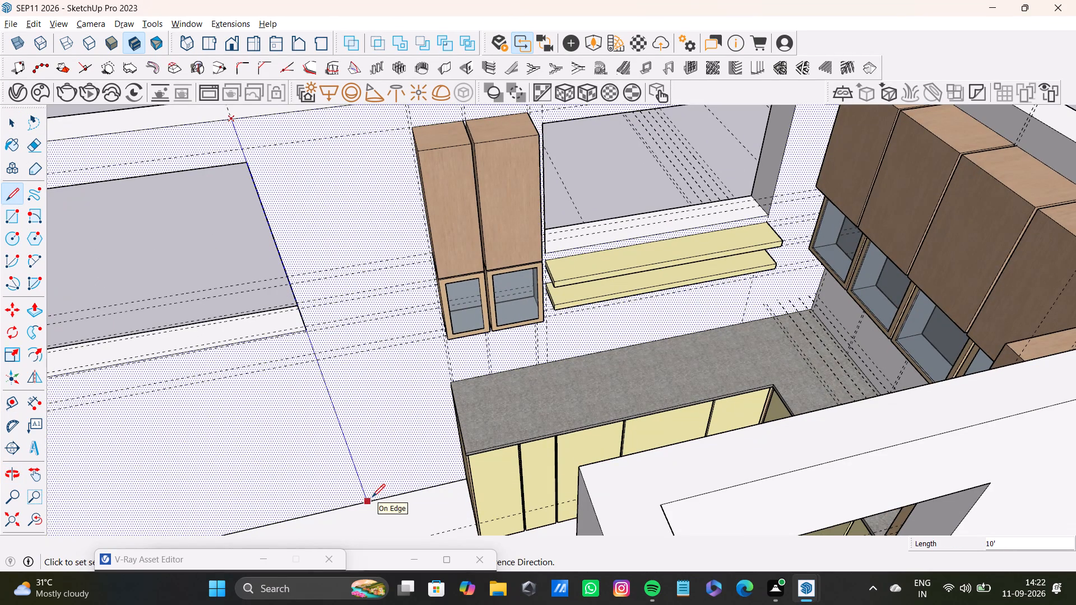
pyautogui.click(372, 497)
pyautogui.press('space')
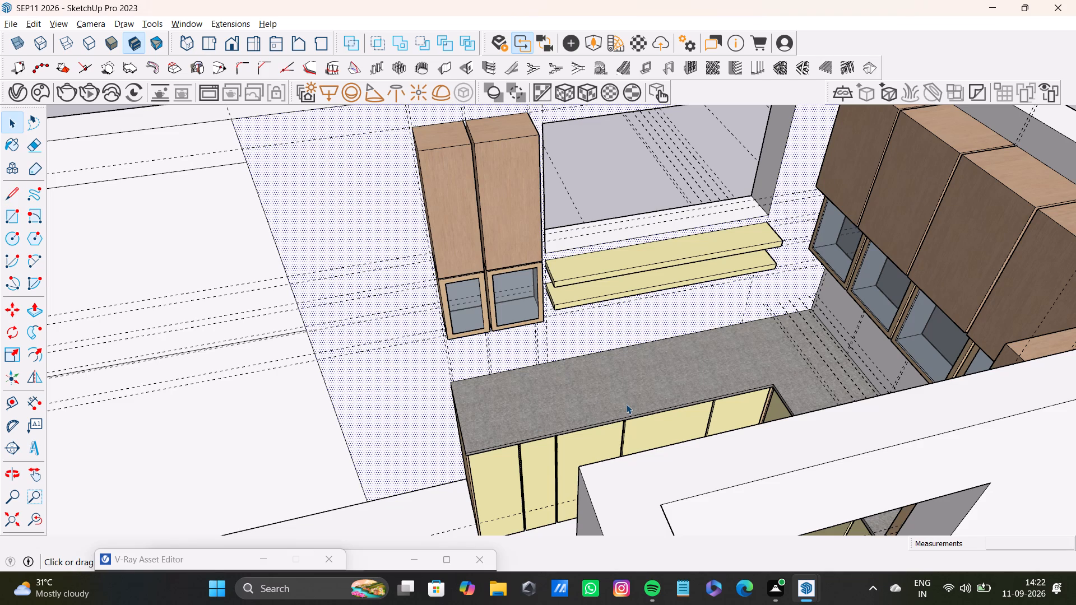
pyautogui.press('space')
# Delete the face filling the large opening beside the kitchen's split line.
pyautogui.scroll(-17, 448, 29)
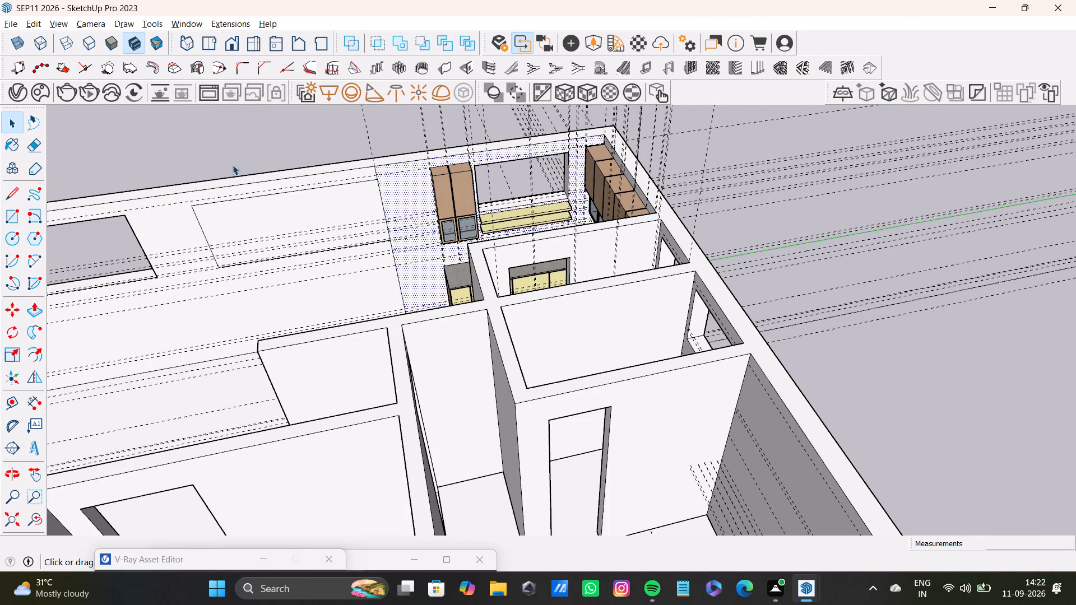
pyautogui.click(340, 216)
pyautogui.press('Delete')
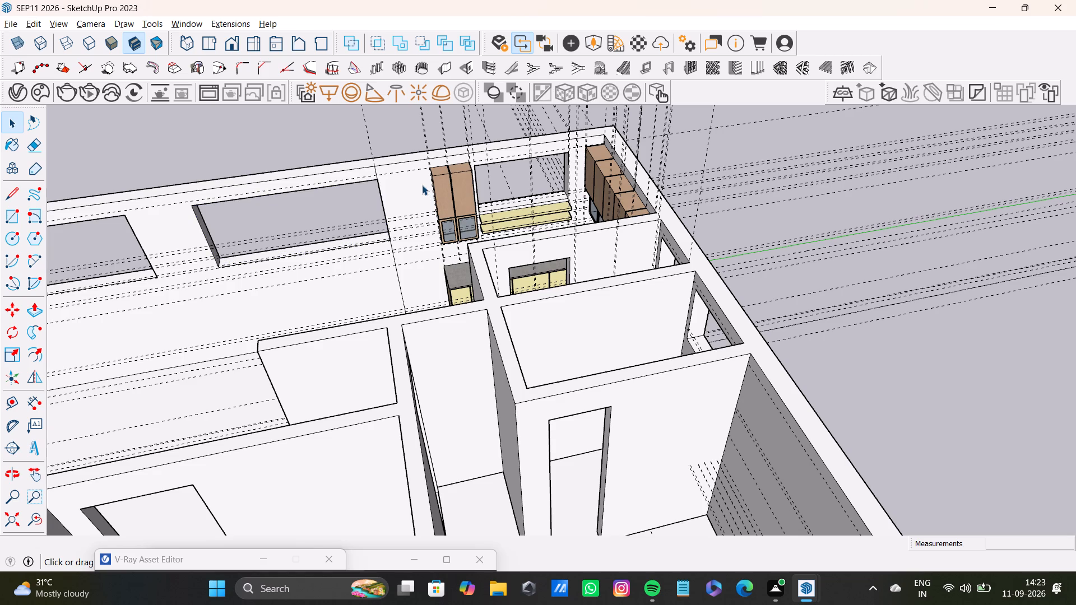
# Select the kitchen part of the split window wall together with the wall behind the long upper cabinet row.
pyautogui.scroll(10, 350, 127)
pyautogui.scroll(2, 287, 150)
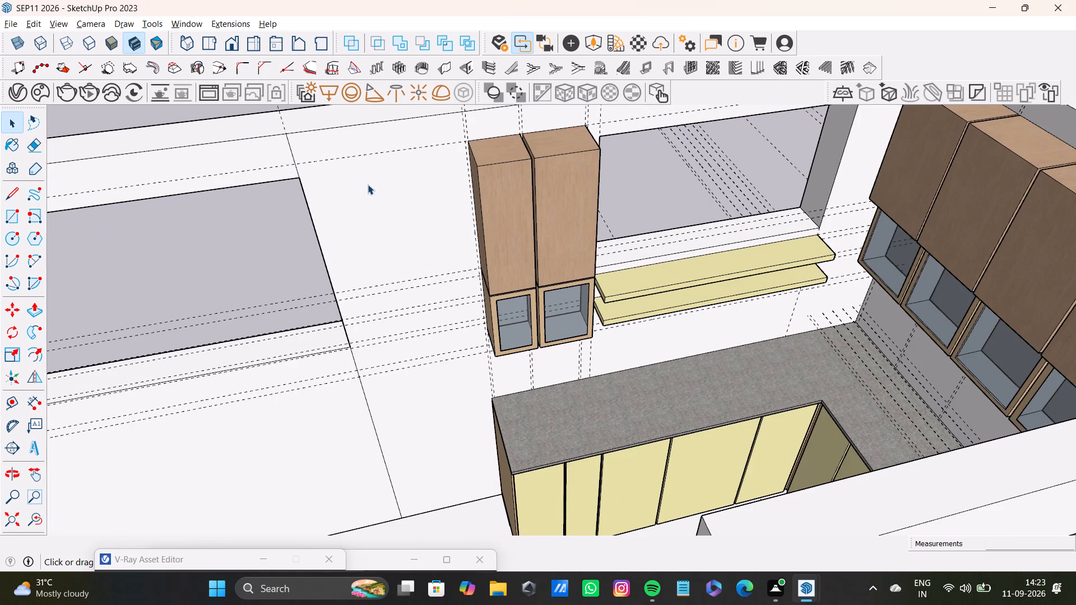
pyautogui.click(368, 184)
pyautogui.keyDown('shift'); pyautogui.scroll(-8, 369, 183); pyautogui.keyUp('shift')
pyautogui.keyDown('shift'); pyautogui.middleClick(509, 190); pyautogui.keyUp('shift')
pyautogui.moveTo(416, 225); pyautogui.dragTo(819, 263, button='middle')
pyautogui.keyDown('shift'); pyautogui.scroll(2, 576, 245); pyautogui.keyUp('shift')
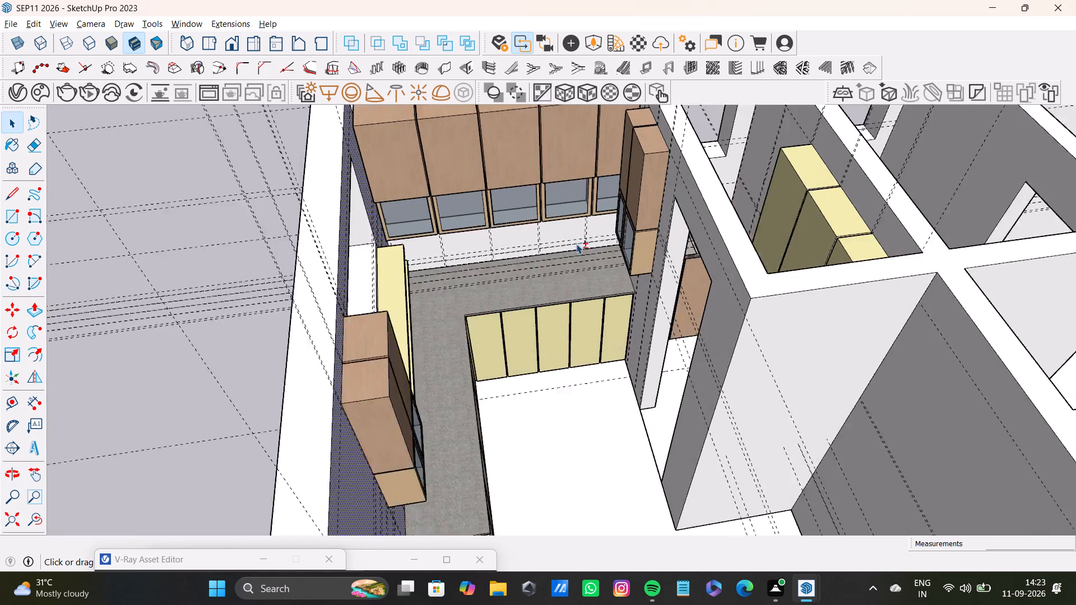
pyautogui.keyDown('shift'); pyautogui.scroll(1, 576, 244); pyautogui.keyUp('shift')
pyautogui.keyDown('shift'); pyautogui.moveTo(582, 235); pyautogui.dragTo(572, 345, button='middle'); pyautogui.keyUp('shift')
pyautogui.keyDown('shift'); pyautogui.scroll(6, 459, 242); pyautogui.keyUp('shift')
pyautogui.keyDown('shift'); pyautogui.click(290, 197); pyautogui.keyUp('shift')
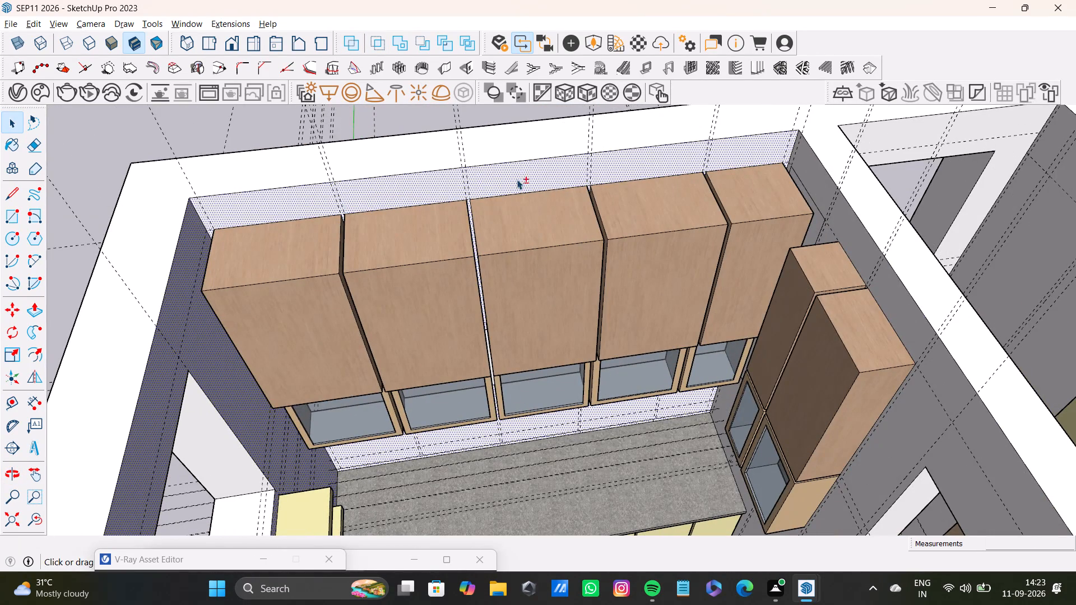
# Add the kitchen's doorway wall, including its narrow pieces at the corner beside the cabinets, to the selection.
pyautogui.keyDown('shift'); pyautogui.moveTo(643, 363); pyautogui.dragTo(581, 356, button='middle'); pyautogui.keyUp('shift')
pyautogui.moveTo(580, 362); pyautogui.dragTo(841, 319, button='middle')
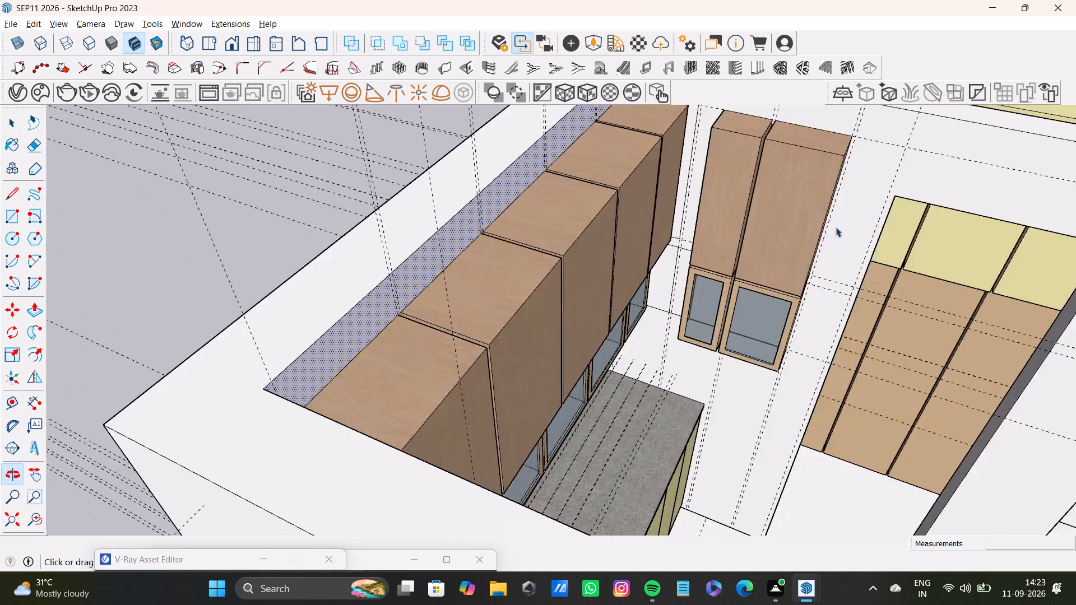
pyautogui.scroll(3, 685, 123)
pyautogui.keyDown('shift'); pyautogui.moveTo(689, 120); pyautogui.dragTo(626, 307, button='middle'); pyautogui.keyUp('shift')
pyautogui.keyDown('shift'); pyautogui.scroll(6, 633, 299); pyautogui.keyUp('shift')
pyautogui.keyDown('shift'); pyautogui.click(636, 290); pyautogui.keyUp('shift')
pyautogui.keyDown('shift'); pyautogui.click(693, 264); pyautogui.keyUp('shift')
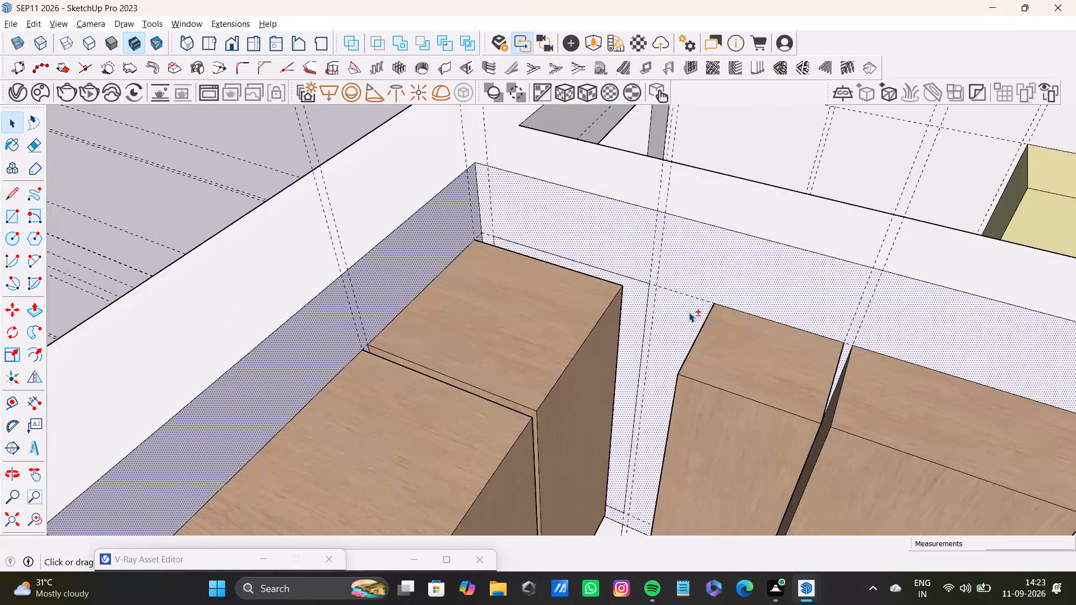
pyautogui.keyDown('shift'); pyautogui.click(689, 312); pyautogui.keyUp('shift')
pyautogui.keyDown('shift'); pyautogui.click(716, 278); pyautogui.keyUp('shift')
# Add the adjoining small room's wall behind the yellow cabinets and its end wall to the selection.
pyautogui.keyDown('shift'); pyautogui.scroll(-8, 711, 278); pyautogui.keyUp('shift')
pyautogui.keyDown('shift'); pyautogui.moveTo(872, 340); pyautogui.dragTo(569, 228, button='middle'); pyautogui.keyUp('shift')
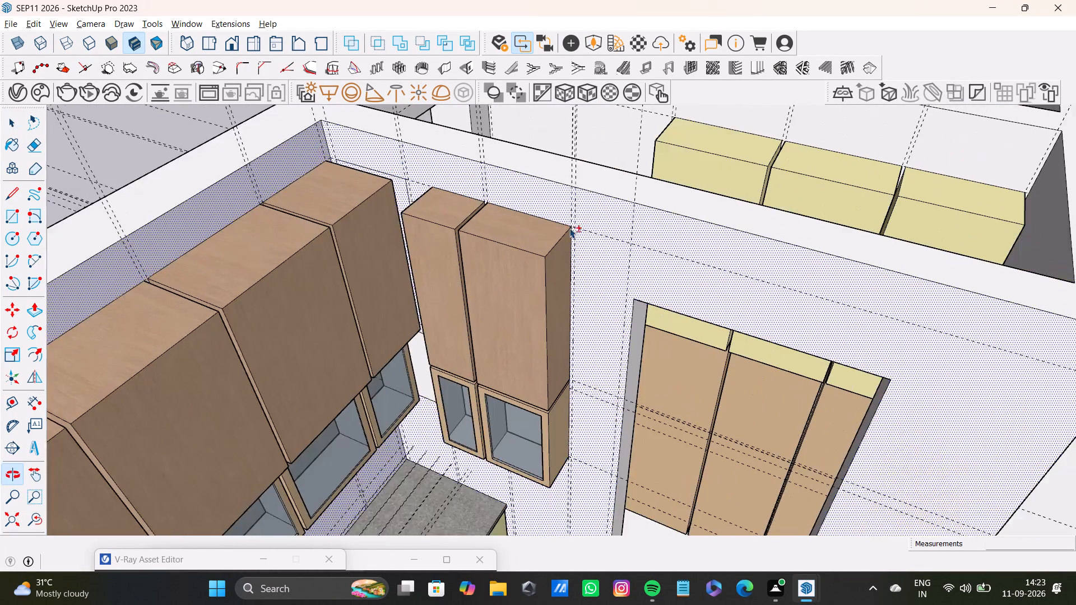
pyautogui.keyDown('shift'); pyautogui.scroll(6, 604, 286); pyautogui.keyUp('shift')
pyautogui.keyDown('shift'); pyautogui.scroll(-9, 605, 295); pyautogui.keyUp('shift')
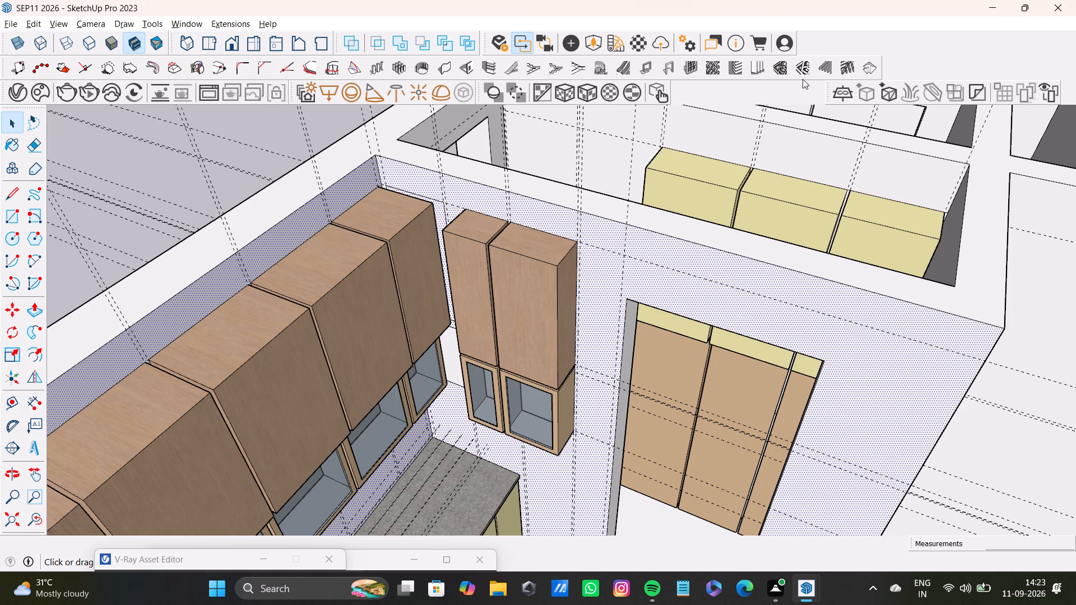
pyautogui.keyDown('shift'); pyautogui.scroll(-8, 586, 212); pyautogui.keyUp('shift')
pyautogui.keyDown('shift'); pyautogui.moveTo(572, 166); pyautogui.dragTo(549, 334, button='middle'); pyautogui.keyUp('shift')
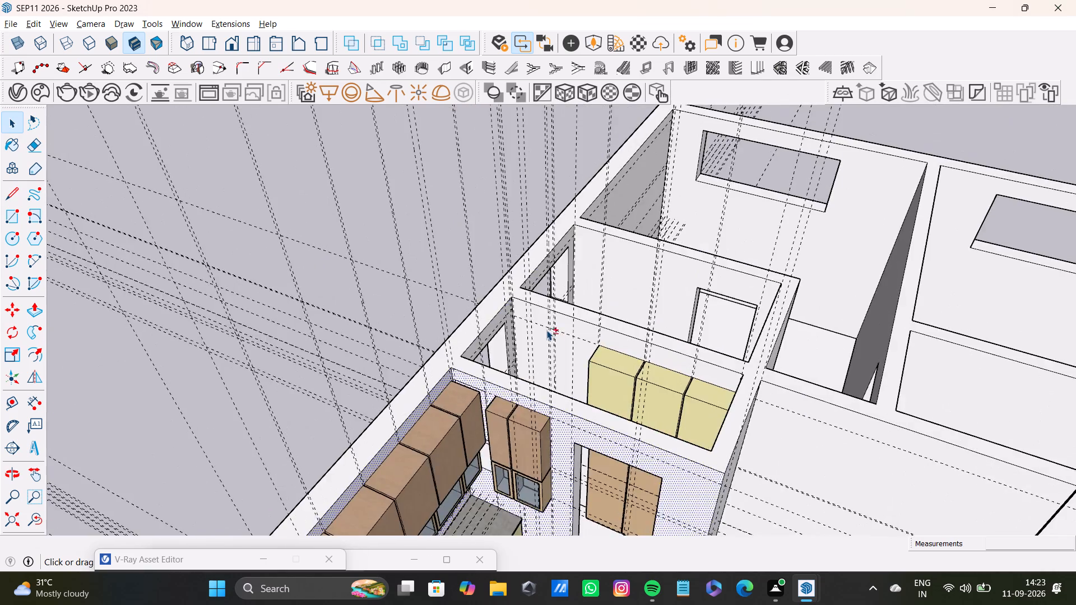
pyautogui.keyDown('shift'); pyautogui.scroll(9, 546, 330); pyautogui.keyUp('shift')
pyautogui.keyDown('shift'); pyautogui.click(481, 293); pyautogui.keyUp('shift')
pyautogui.keyDown('shift'); pyautogui.scroll(-8, 511, 313); pyautogui.keyUp('shift')
pyautogui.keyDown('shift'); pyautogui.moveTo(643, 386); pyautogui.dragTo(923, 406, button='middle'); pyautogui.keyUp('shift')
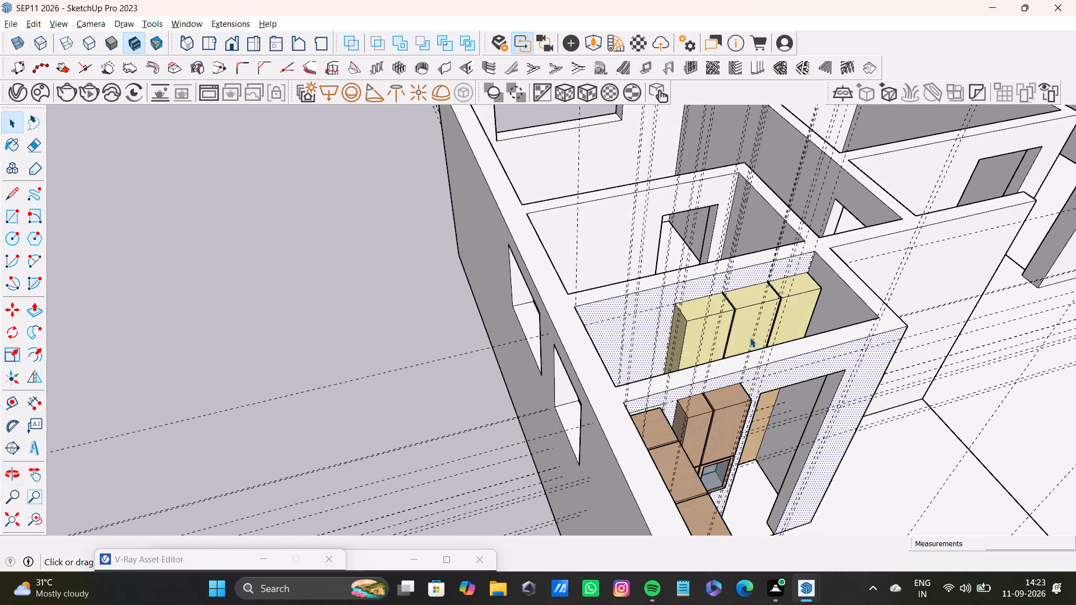
pyautogui.keyDown('shift'); pyautogui.click(840, 304); pyautogui.keyUp('shift')
# Add the small room's window wall to the selection and check the selected faces around its doorway.
pyautogui.keyDown('shift'); pyautogui.scroll(-4, 838, 323); pyautogui.keyUp('shift')
pyautogui.keyDown('shift'); pyautogui.moveTo(840, 324); pyautogui.dragTo(690, 401, button='middle'); pyautogui.keyUp('shift')
pyautogui.moveTo(713, 410); pyautogui.dragTo(372, 402, button='middle')
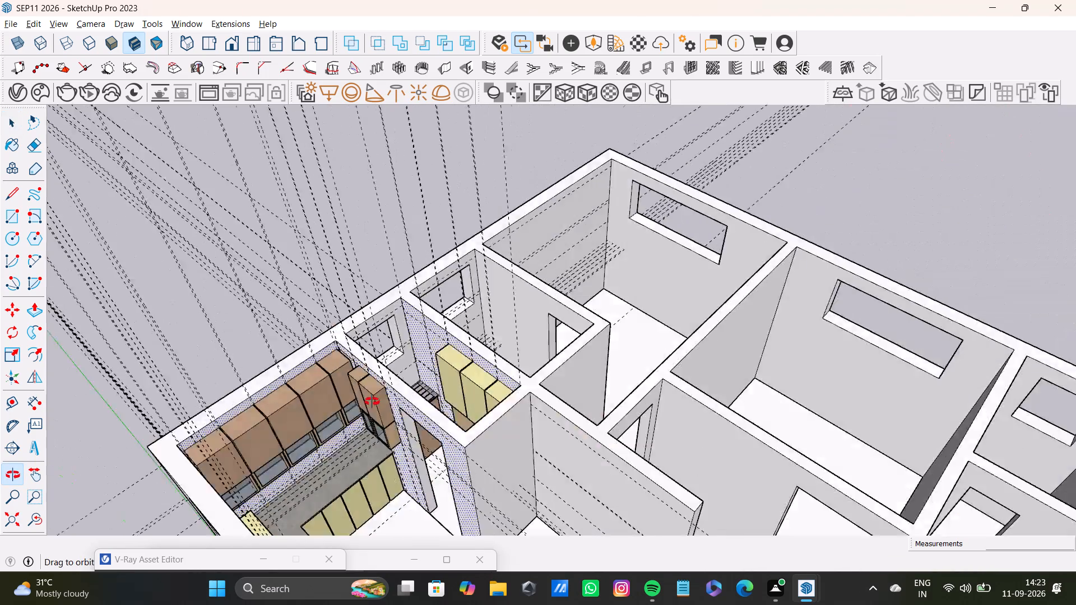
pyautogui.moveTo(372, 402); pyautogui.dragTo(358, 389, button='middle')
pyautogui.scroll(7, 394, 320)
pyautogui.keyDown('shift'); pyautogui.click(415, 299); pyautogui.keyUp('shift')
pyautogui.keyDown('shift'); pyautogui.scroll(-5, 415, 308); pyautogui.keyUp('shift')
pyautogui.keyDown('shift'); pyautogui.moveTo(394, 351); pyautogui.dragTo(425, 194, button='middle'); pyautogui.keyUp('shift')
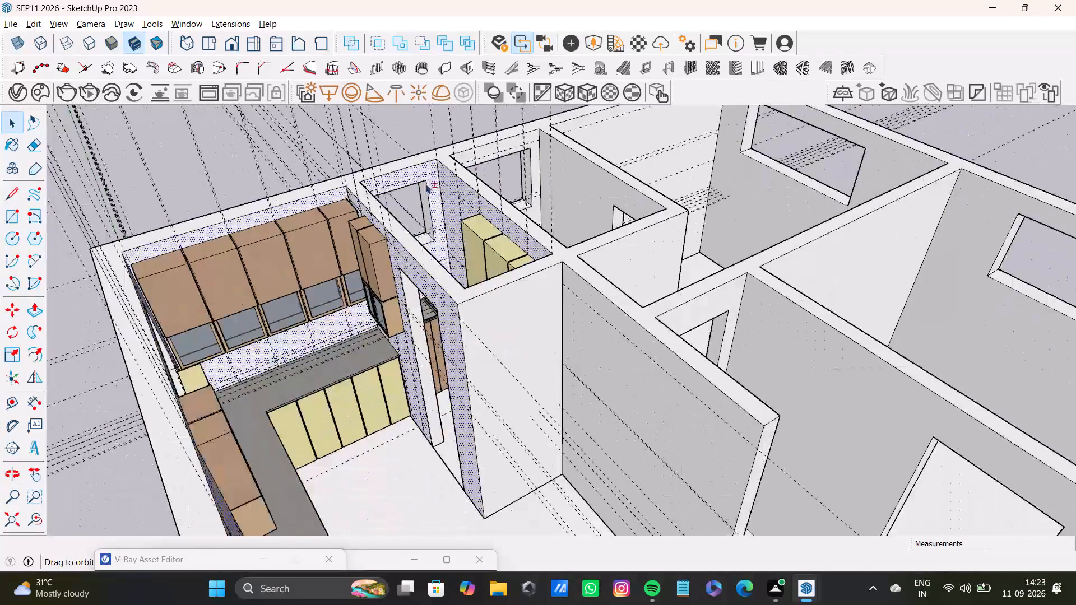
pyautogui.keyDown('shift'); pyautogui.scroll(4, 406, 281); pyautogui.keyUp('shift')
pyautogui.keyDown('shift'); pyautogui.moveTo(431, 208); pyautogui.dragTo(450, 294, button='middle'); pyautogui.keyUp('shift')
pyautogui.keyDown('shift'); pyautogui.moveTo(448, 378); pyautogui.dragTo(686, 392, button='middle'); pyautogui.keyUp('shift')
pyautogui.moveTo(683, 358); pyautogui.dragTo(509, 295, button='middle')
pyautogui.moveTo(472, 298); pyautogui.dragTo(491, 302, button='middle')
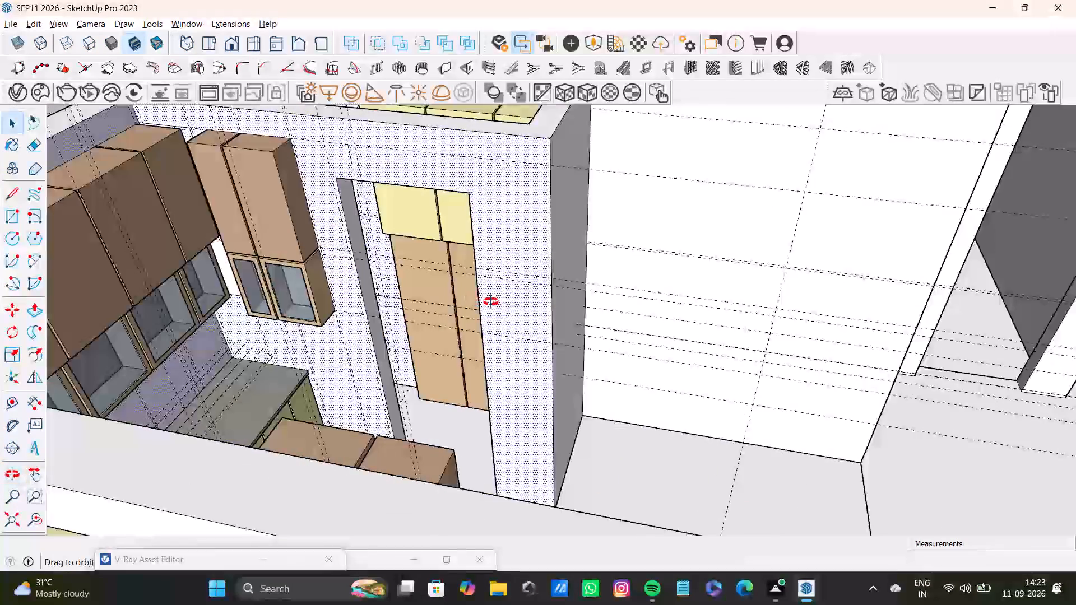
# Paint the selected kitchen and small-room wall faces with 0028_AntiqueWhite from the Colors-Named collection.
pyautogui.moveTo(491, 302); pyautogui.dragTo(624, 334, button='middle')
pyautogui.scroll(3, 569, 307)
pyautogui.keyDown('shift'); pyautogui.moveTo(539, 311); pyautogui.dragTo(545, 299, button='middle'); pyautogui.keyUp('shift')
pyautogui.moveTo(527, 303); pyautogui.dragTo(613, 280, button='middle')
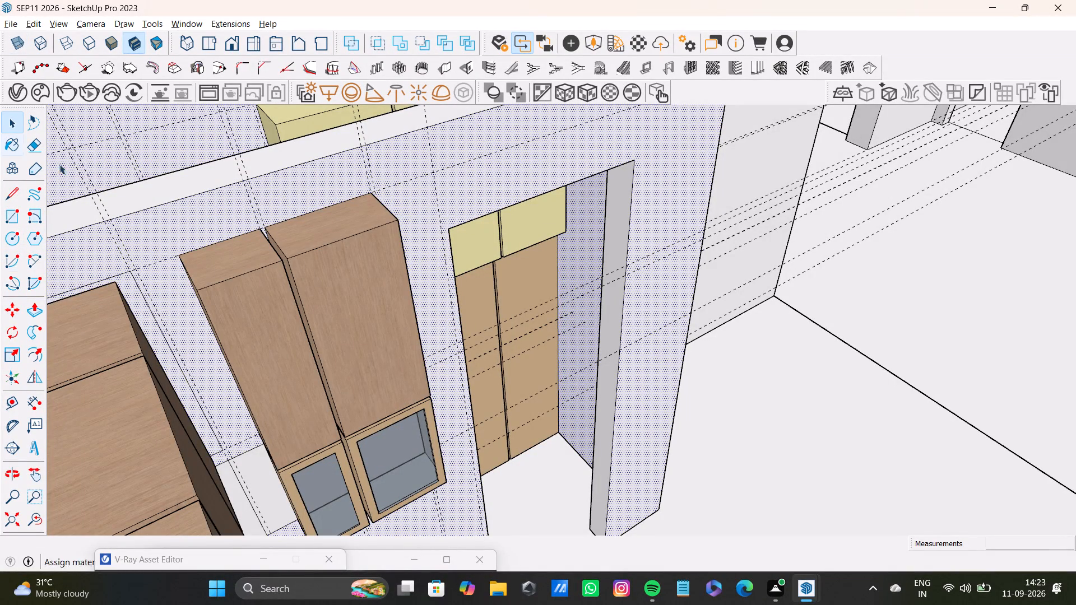
pyautogui.click(7, 146)
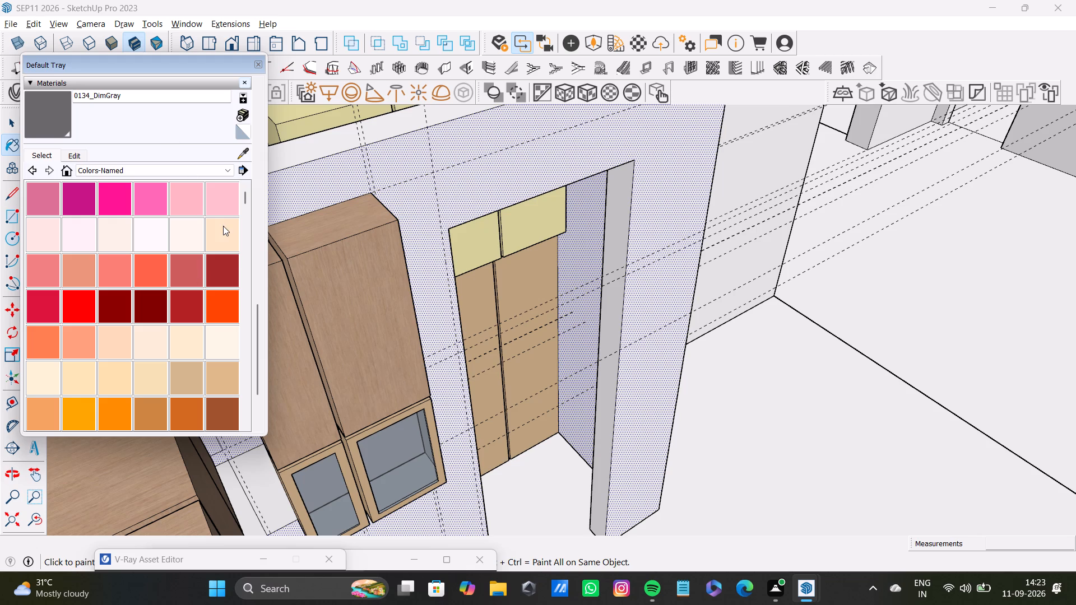
pyautogui.scroll(-2, 205, 263)
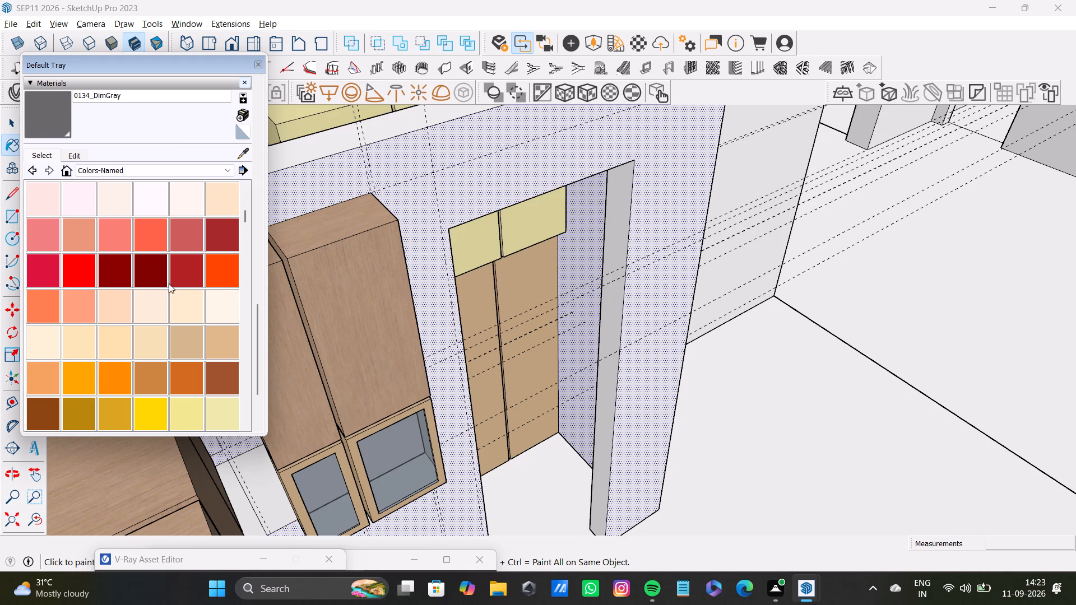
pyautogui.click(161, 301)
pyautogui.click(411, 156)
pyautogui.scroll(-4, 431, 226)
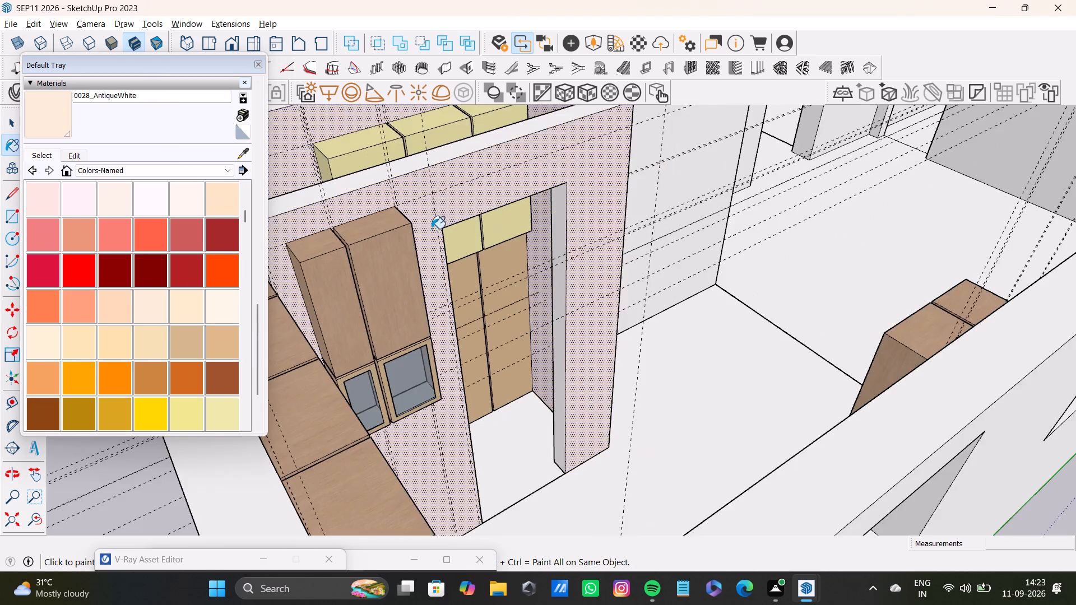
# Paint the remaining unpainted doorway wall inside the small room with the same 0028_AntiqueWhite.
pyautogui.scroll(-9, 432, 229)
pyautogui.keyDown('shift'); pyautogui.moveTo(438, 239); pyautogui.dragTo(522, 331, button='middle'); pyautogui.keyUp('shift')
pyautogui.keyDown('shift'); pyautogui.scroll(5, 521, 315); pyautogui.keyUp('shift')
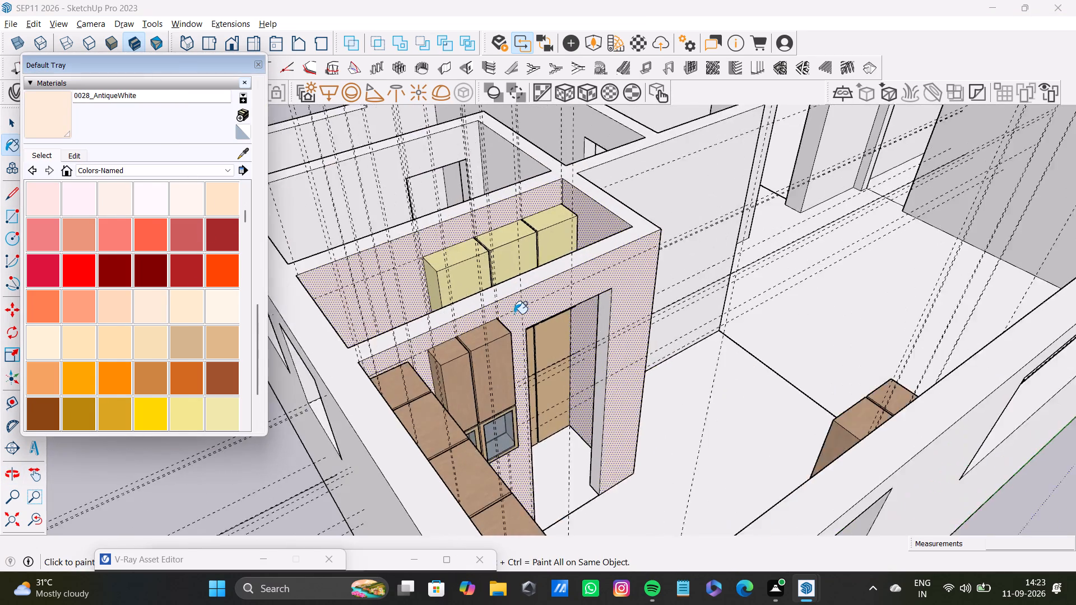
pyautogui.keyDown('shift'); pyautogui.scroll(1, 514, 314); pyautogui.keyUp('shift')
pyautogui.moveTo(514, 314); pyautogui.dragTo(1013, 380, button='middle')
pyautogui.scroll(3, 851, 378)
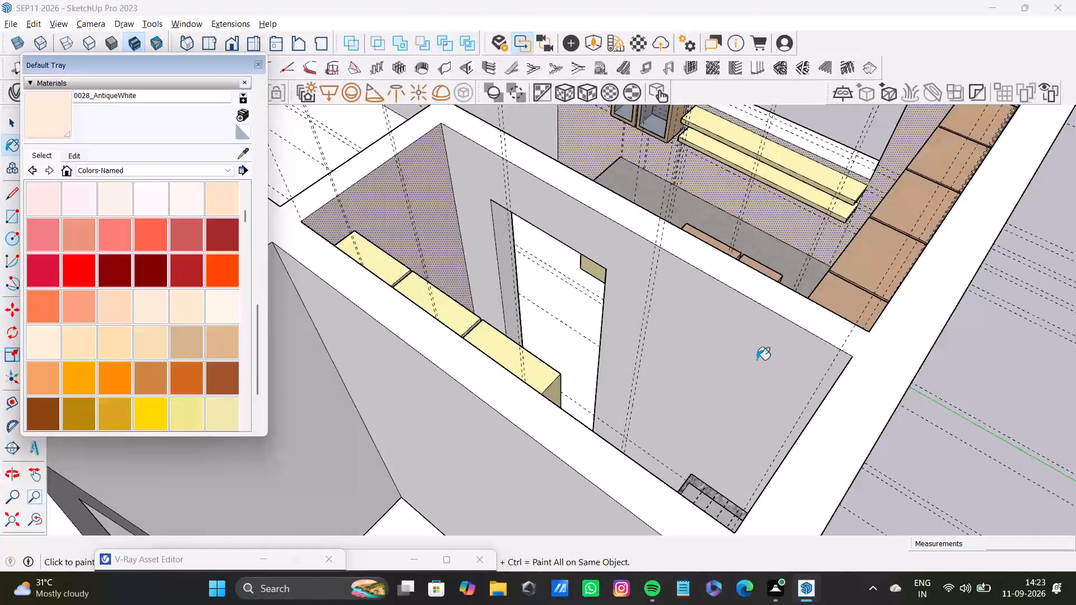
pyautogui.press('space')
pyautogui.click(755, 360)
pyautogui.click(47, 118)
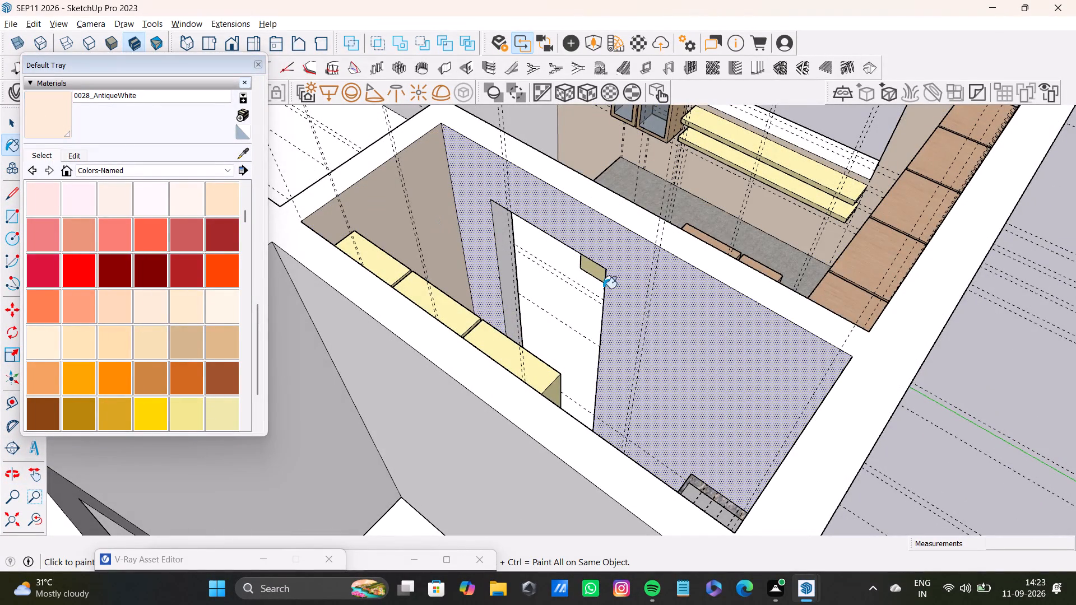
pyautogui.click(764, 332)
# Examine the painted kitchen and small-room walls from several angles.
pyautogui.scroll(-9, 654, 360)
pyautogui.moveTo(549, 355); pyautogui.dragTo(940, 345, button='middle')
pyautogui.scroll(6, 681, 253)
pyautogui.moveTo(672, 243); pyautogui.dragTo(642, 371, button='middle')
pyautogui.keyDown('shift'); pyautogui.scroll(-1, 640, 371); pyautogui.keyUp('shift')
pyautogui.scroll(7, 503, 402)
pyautogui.press('space')
pyautogui.scroll(-13, 451, 326)
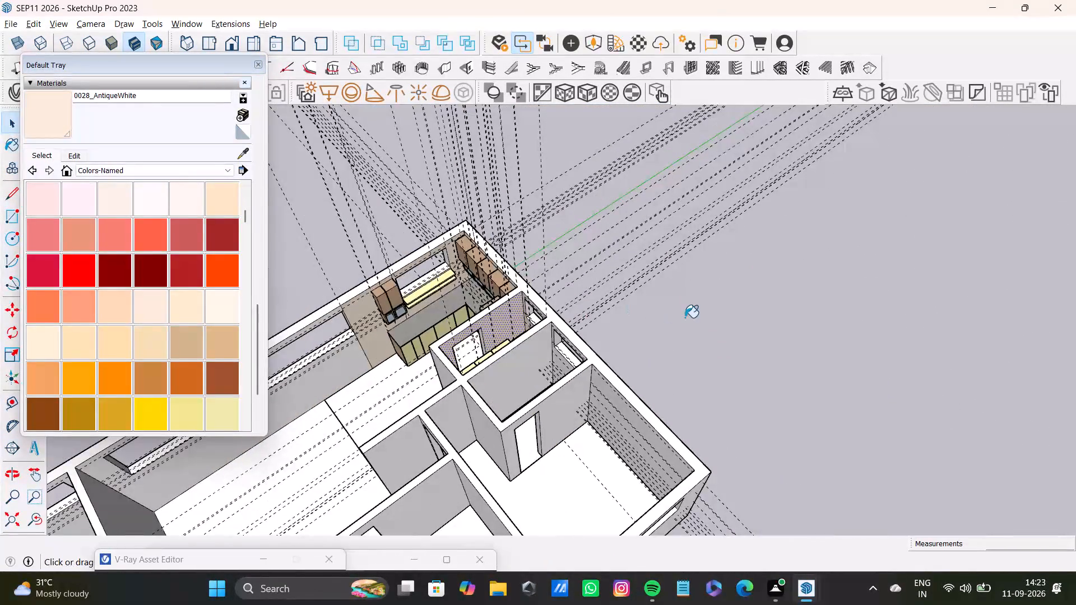
pyautogui.press('b')
pyautogui.click(685, 318)
pyautogui.scroll(5, 533, 336)
pyautogui.click(257, 67)
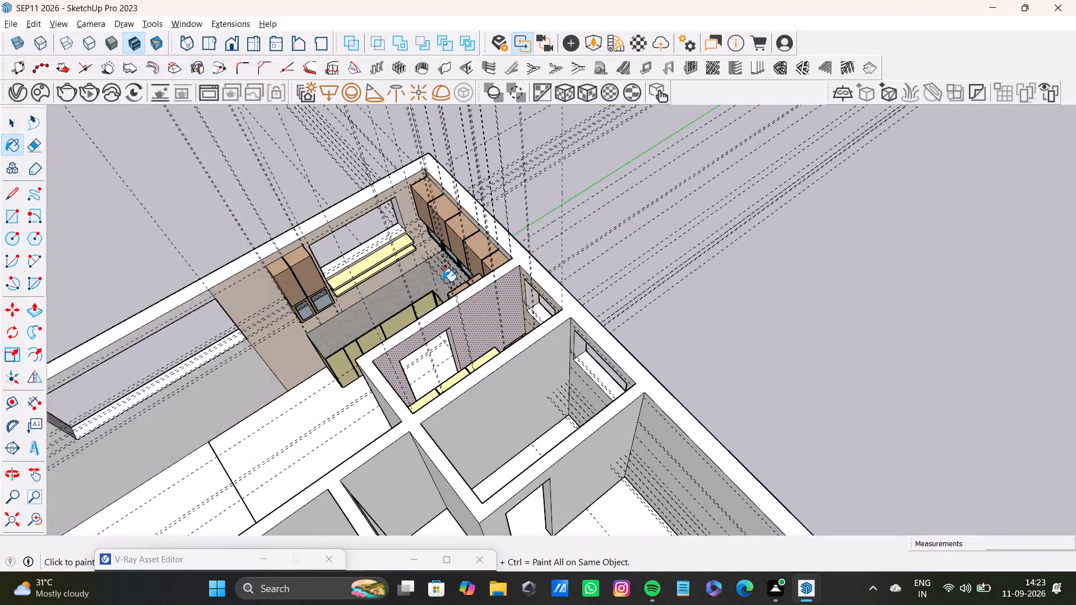
pyautogui.scroll(-8, 443, 281)
pyautogui.moveTo(416, 329); pyautogui.dragTo(694, 314, button='middle')
pyautogui.scroll(6, 449, 320)
pyautogui.middleClick(454, 397)
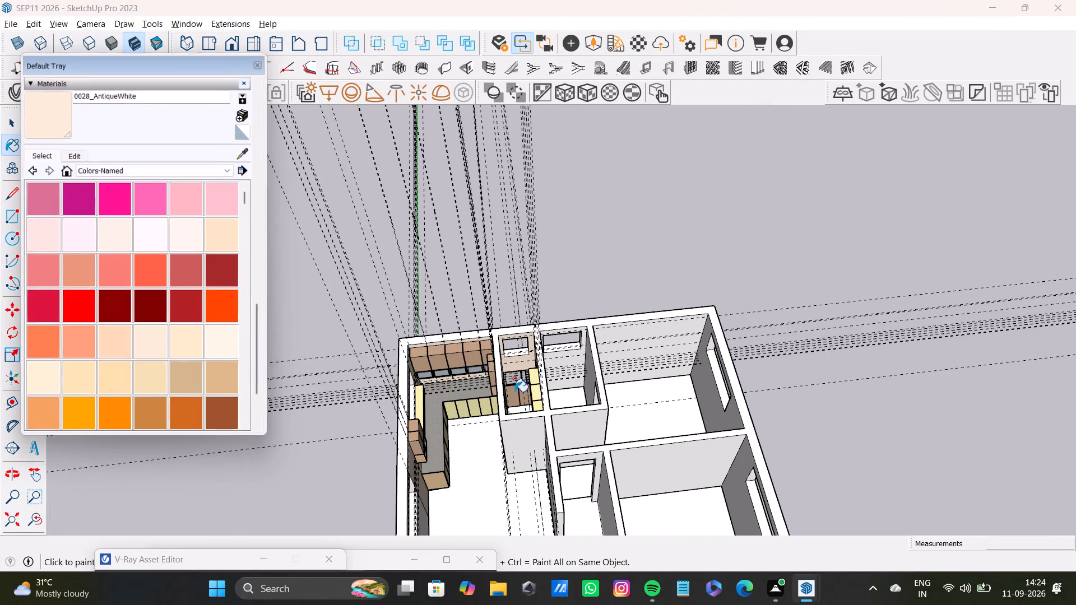
pyautogui.click(254, 65)
pyautogui.scroll(-3, 512, 439)
pyautogui.moveTo(425, 402); pyautogui.dragTo(339, 387, button='middle')
pyautogui.scroll(11, 475, 401)
pyautogui.moveTo(497, 422); pyautogui.dragTo(421, 425, button='middle')
pyautogui.scroll(-3, 396, 403)
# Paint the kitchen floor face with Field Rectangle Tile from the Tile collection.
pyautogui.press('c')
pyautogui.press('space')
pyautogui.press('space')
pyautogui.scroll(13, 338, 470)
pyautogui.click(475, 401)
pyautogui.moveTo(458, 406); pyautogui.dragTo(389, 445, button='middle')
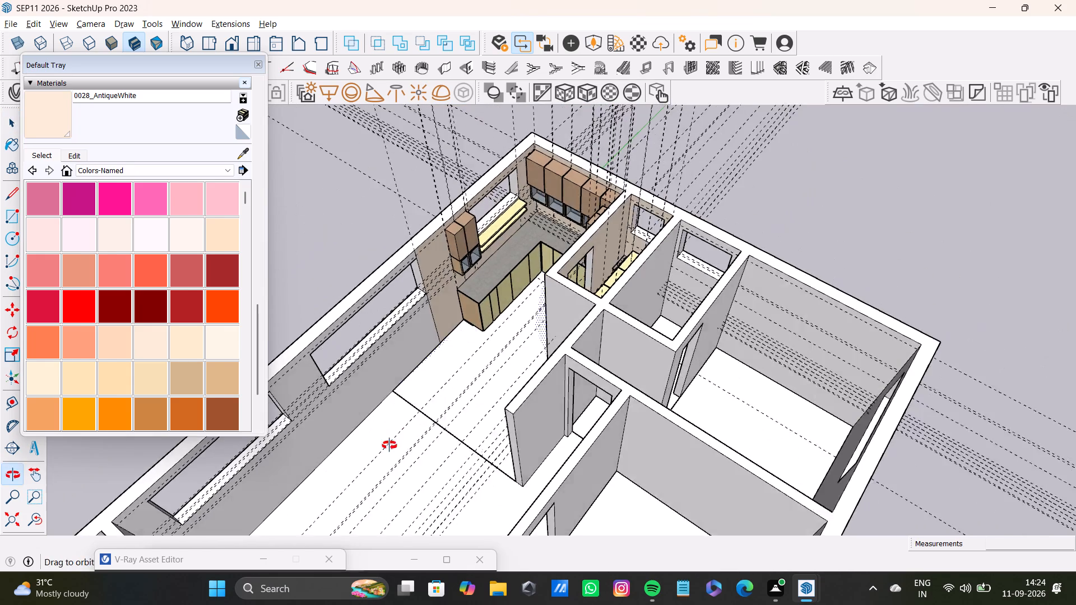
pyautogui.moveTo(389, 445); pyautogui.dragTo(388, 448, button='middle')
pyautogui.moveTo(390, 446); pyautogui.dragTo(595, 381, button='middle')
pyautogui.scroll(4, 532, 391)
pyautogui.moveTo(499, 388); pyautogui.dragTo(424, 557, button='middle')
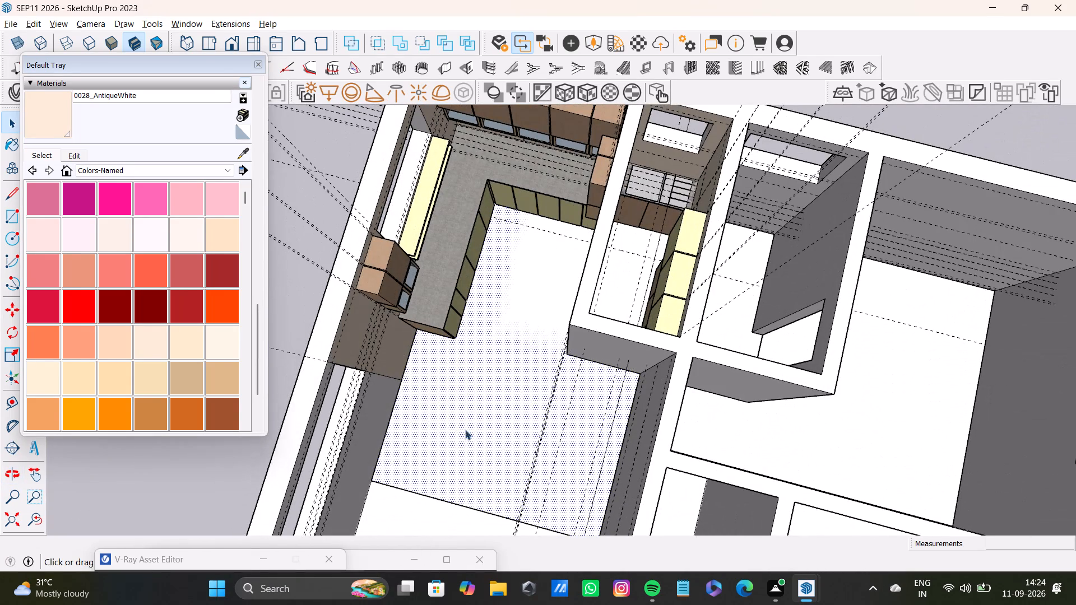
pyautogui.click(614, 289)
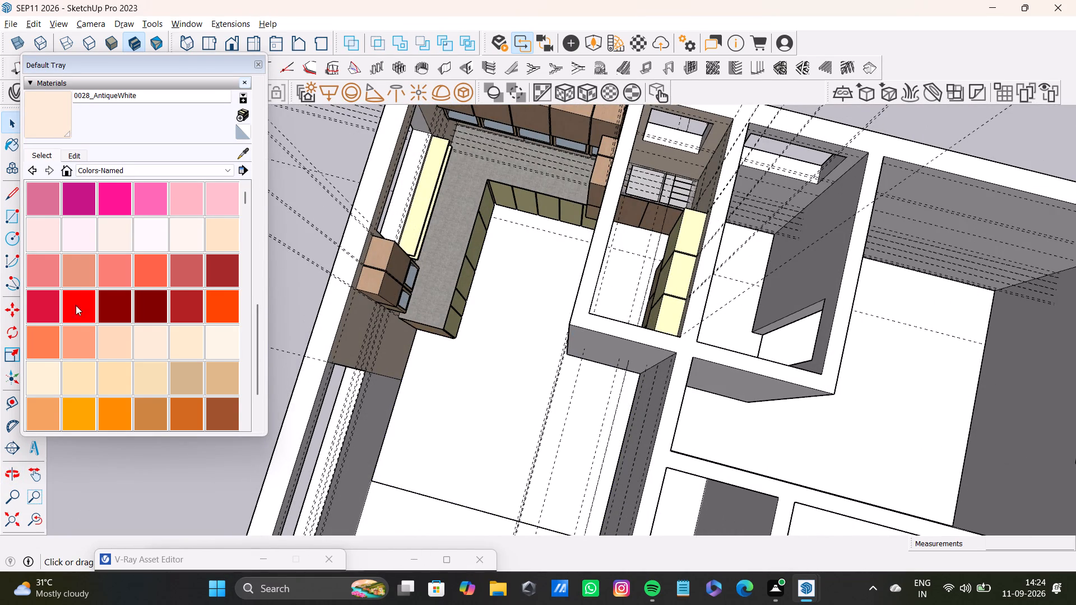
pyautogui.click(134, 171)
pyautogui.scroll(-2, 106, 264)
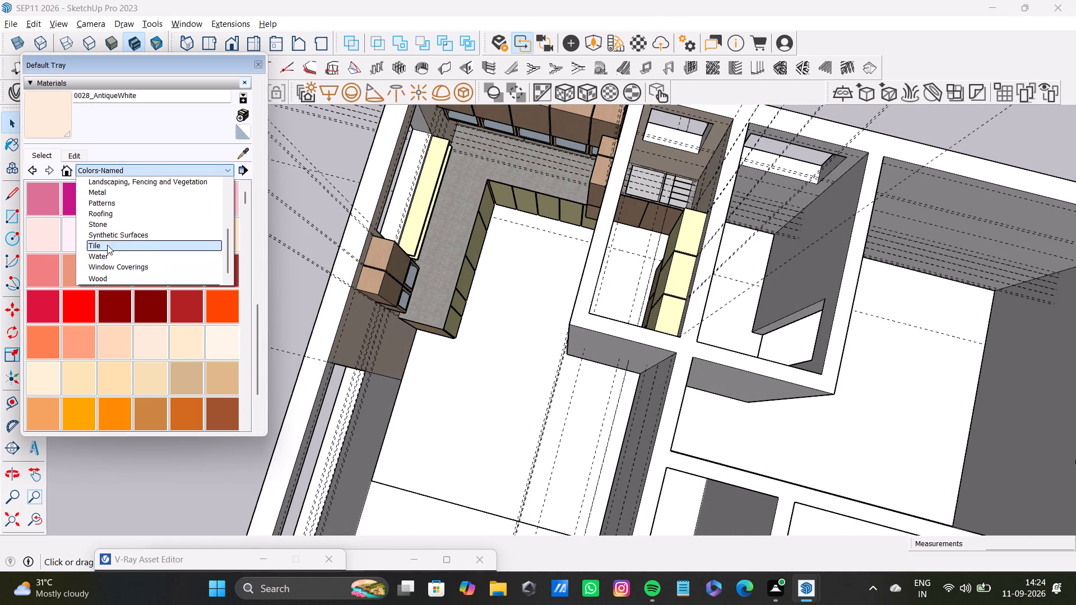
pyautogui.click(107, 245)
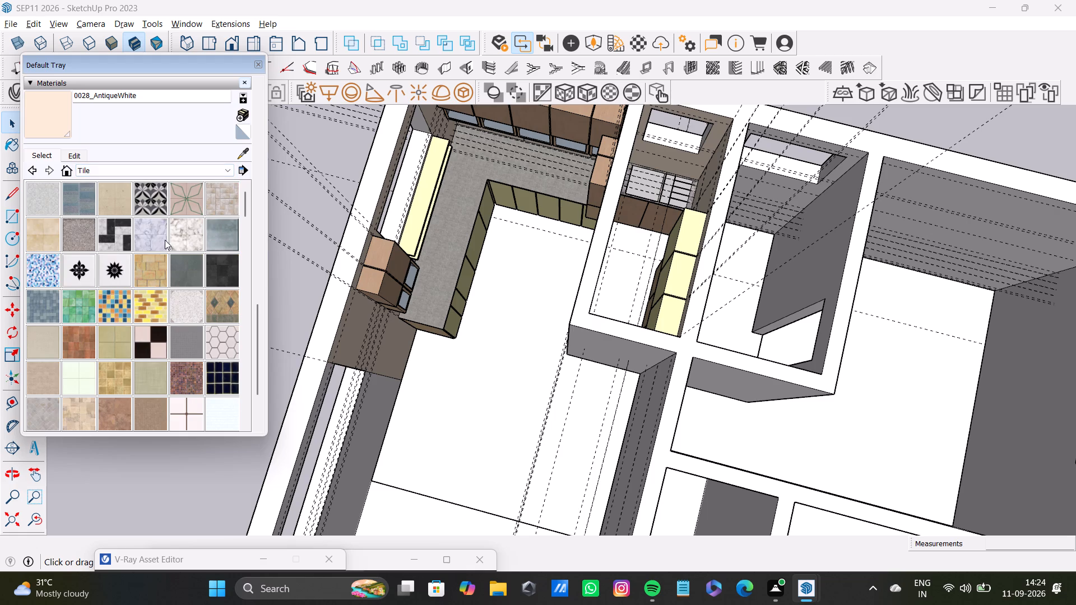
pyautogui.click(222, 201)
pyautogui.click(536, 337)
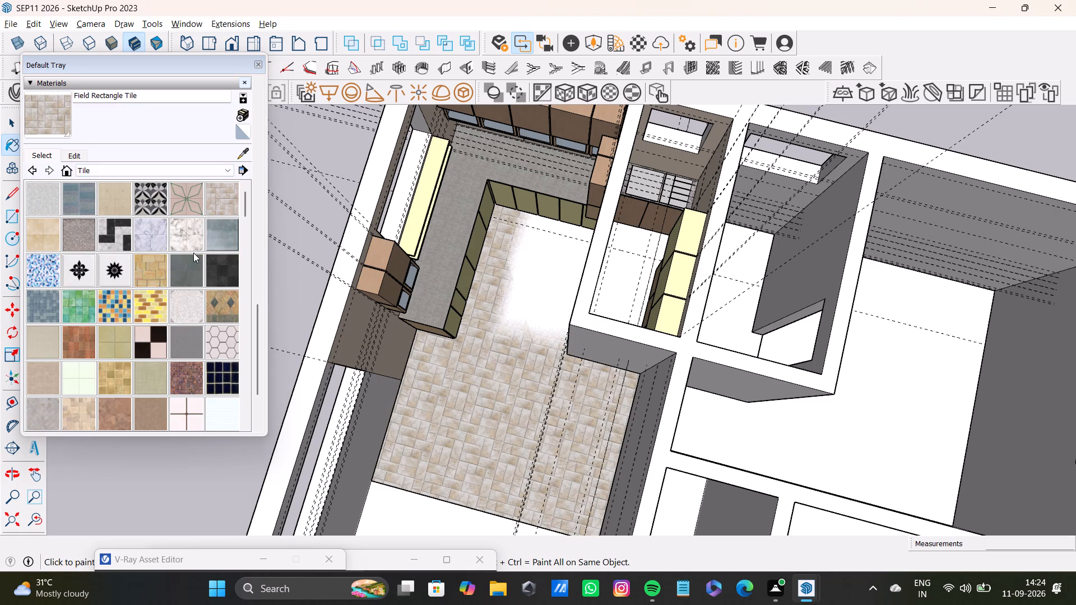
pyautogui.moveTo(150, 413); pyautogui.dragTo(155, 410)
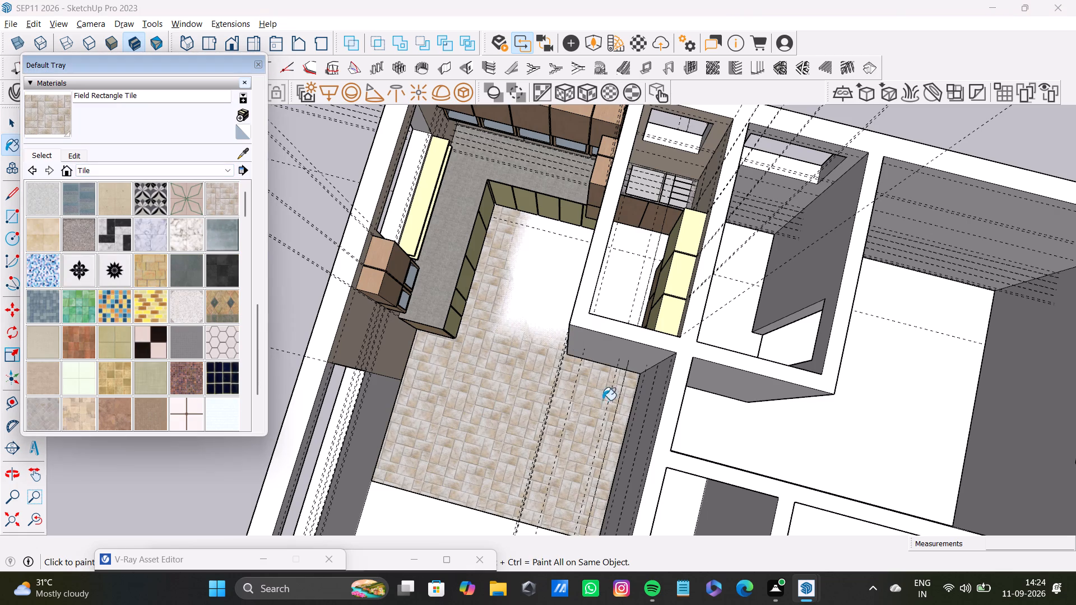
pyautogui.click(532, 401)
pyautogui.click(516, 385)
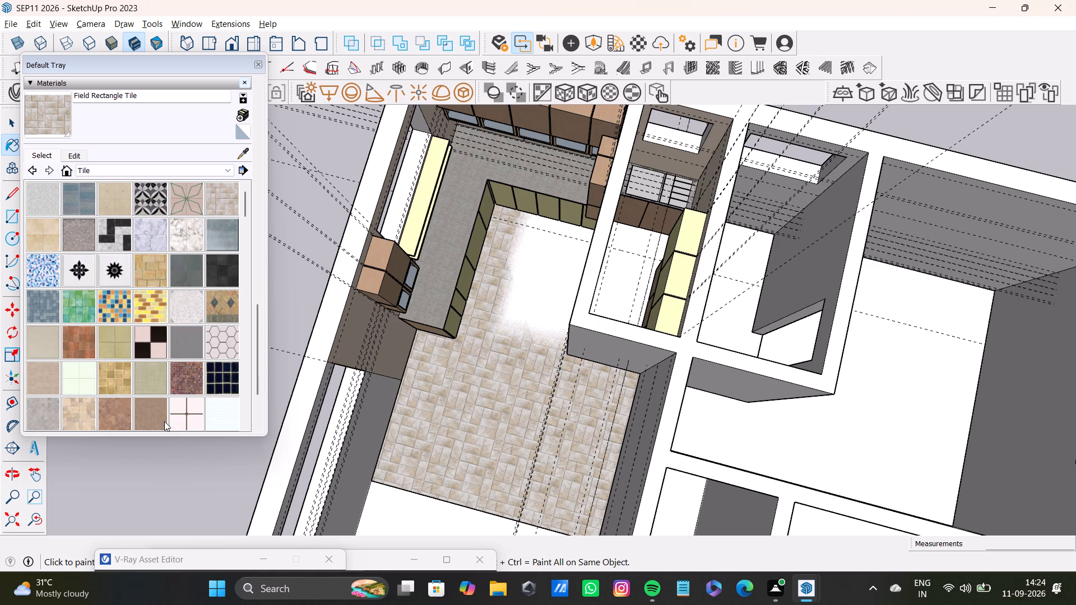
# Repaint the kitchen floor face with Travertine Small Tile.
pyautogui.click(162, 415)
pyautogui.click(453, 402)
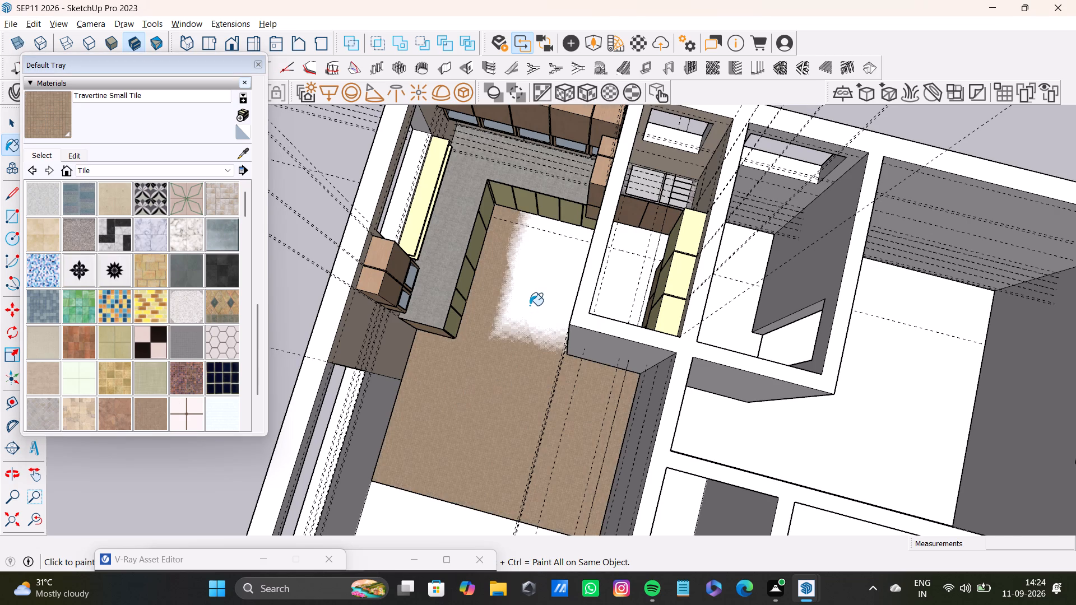
# Delete the loose painted floor face that overlaps the grouped kitchen floor.
pyautogui.scroll(-14, 530, 305)
pyautogui.press('space')
pyautogui.click(374, 246)
pyautogui.scroll(6, 462, 308)
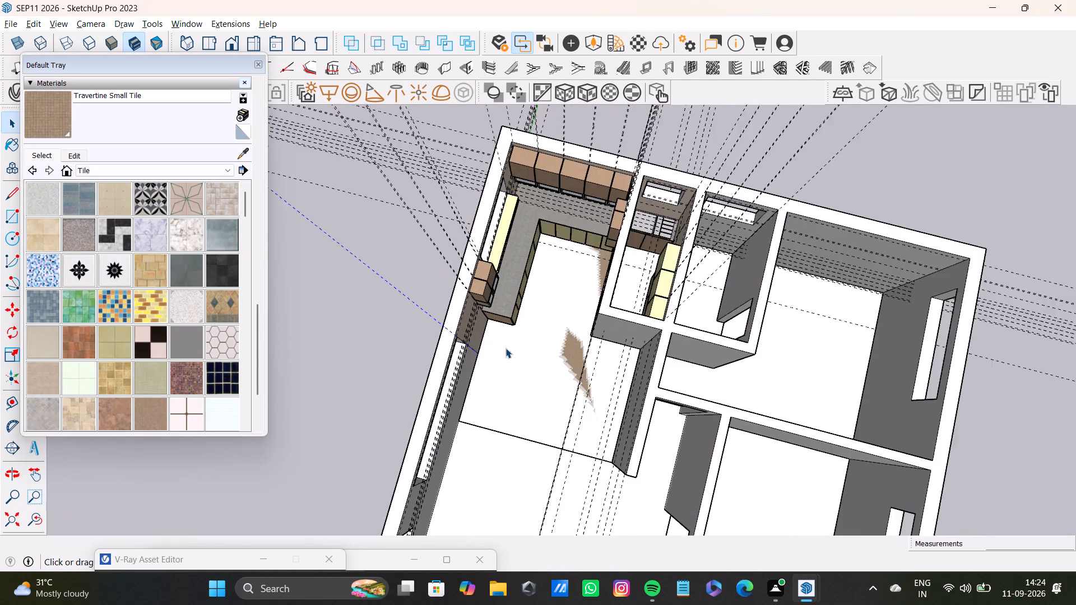
pyautogui.scroll(2, 505, 348)
pyautogui.click(531, 356)
pyautogui.press('Delete')
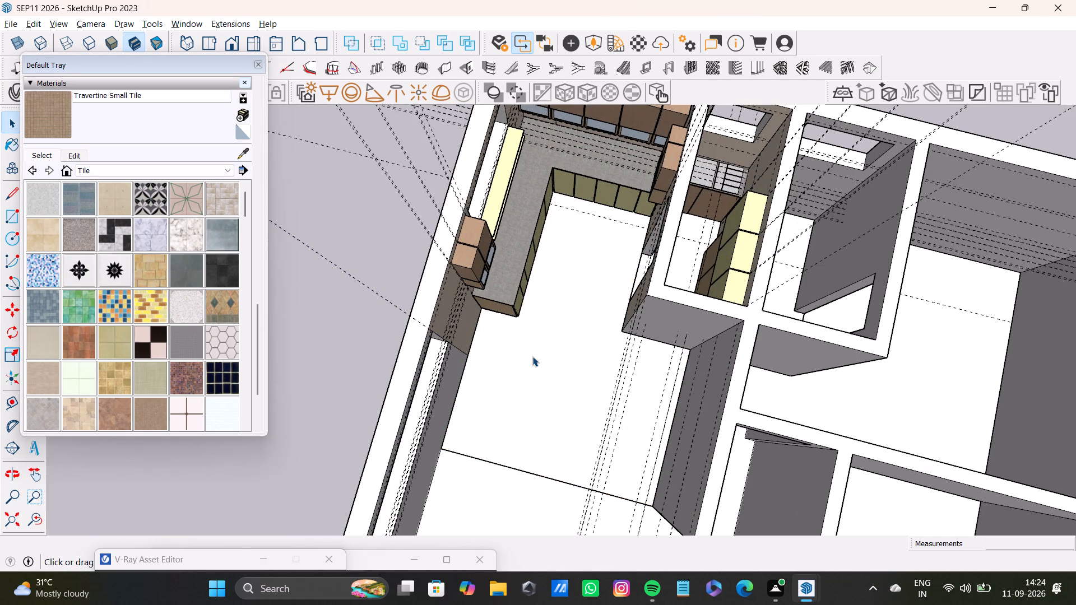
# Open the kitchen floor group, paint its floor face with Travertine Small Tile, and leave the group.
pyautogui.click(520, 361)
pyautogui.doubleClick(549, 378)
pyautogui.click(551, 381)
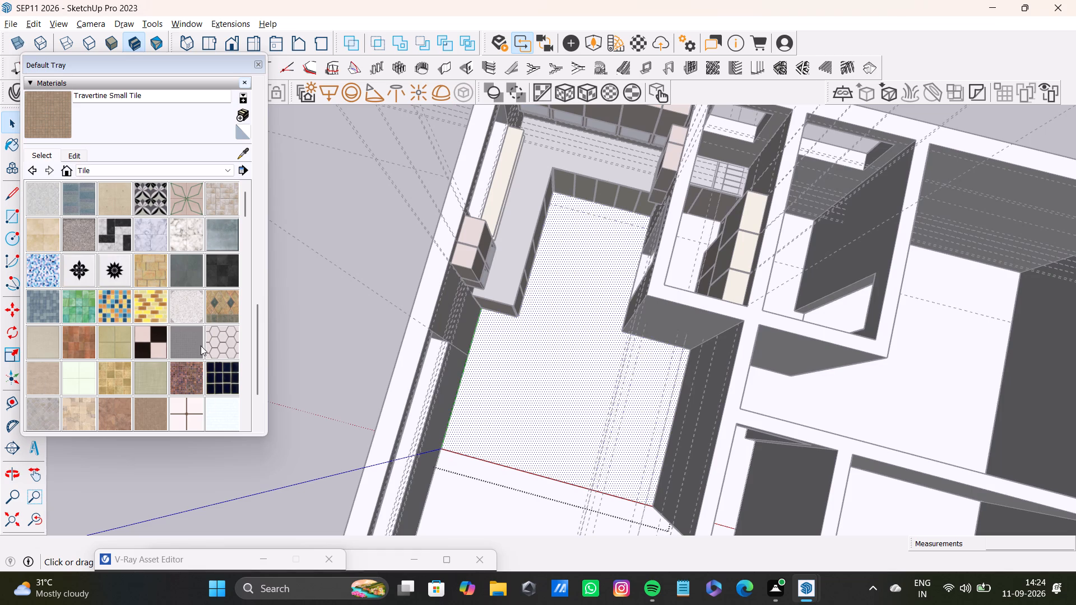
pyautogui.click(151, 416)
pyautogui.click(488, 414)
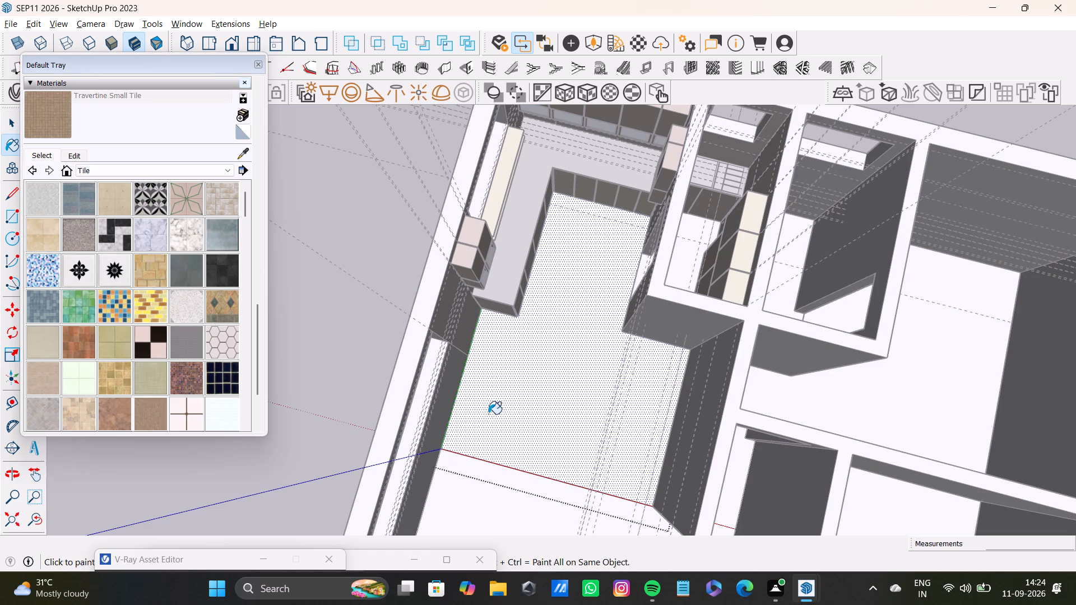
pyautogui.press('space')
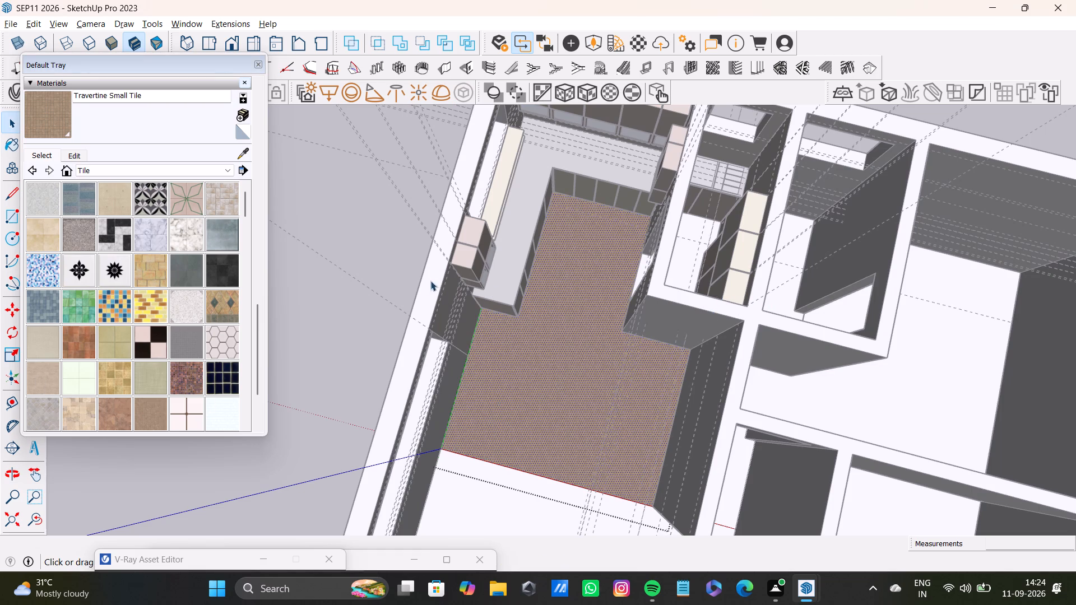
pyautogui.click(366, 291)
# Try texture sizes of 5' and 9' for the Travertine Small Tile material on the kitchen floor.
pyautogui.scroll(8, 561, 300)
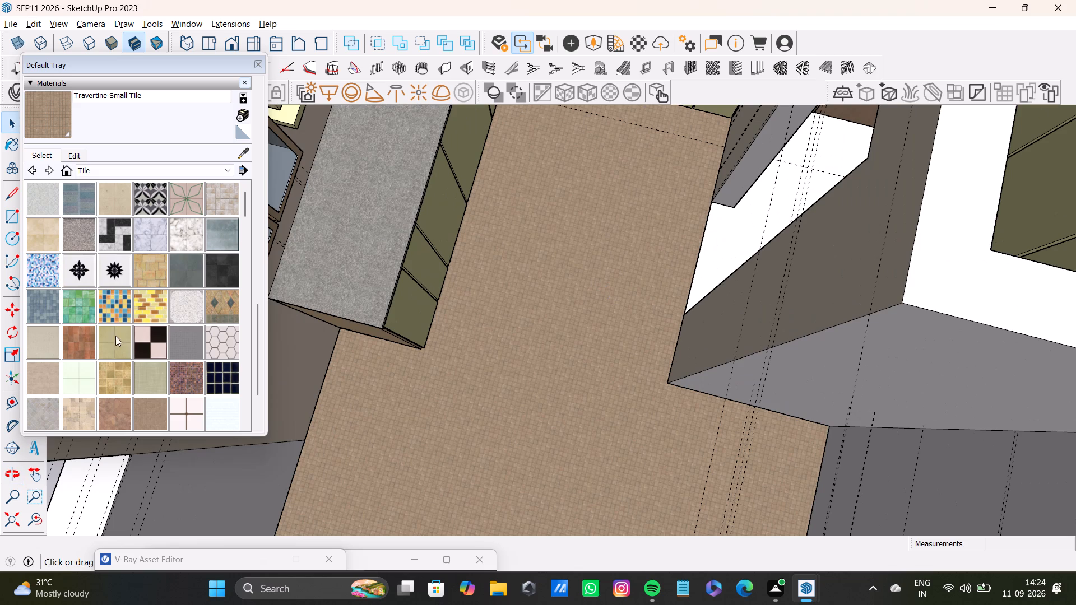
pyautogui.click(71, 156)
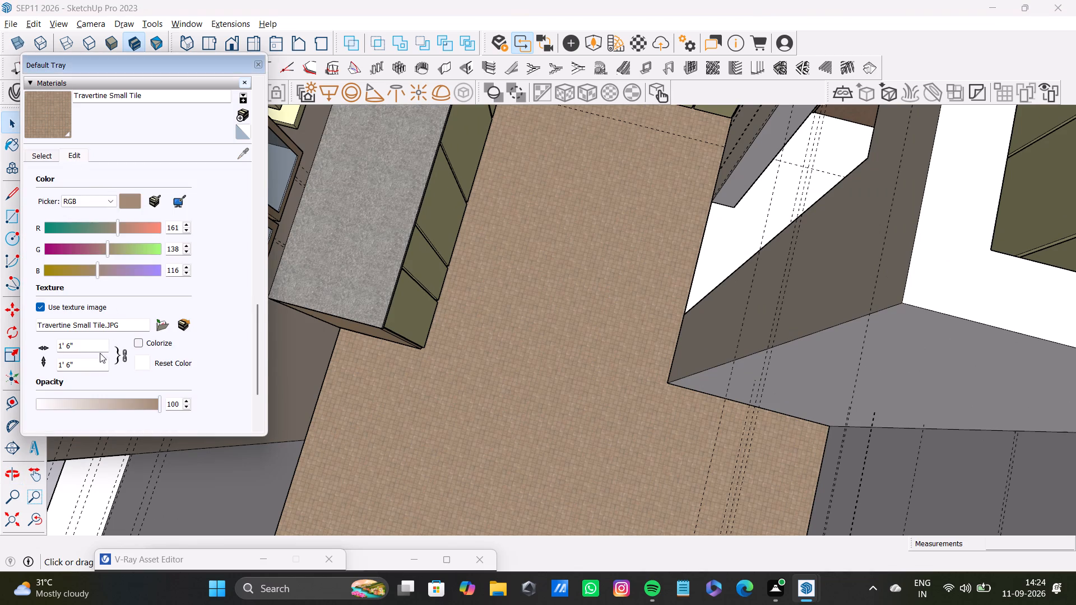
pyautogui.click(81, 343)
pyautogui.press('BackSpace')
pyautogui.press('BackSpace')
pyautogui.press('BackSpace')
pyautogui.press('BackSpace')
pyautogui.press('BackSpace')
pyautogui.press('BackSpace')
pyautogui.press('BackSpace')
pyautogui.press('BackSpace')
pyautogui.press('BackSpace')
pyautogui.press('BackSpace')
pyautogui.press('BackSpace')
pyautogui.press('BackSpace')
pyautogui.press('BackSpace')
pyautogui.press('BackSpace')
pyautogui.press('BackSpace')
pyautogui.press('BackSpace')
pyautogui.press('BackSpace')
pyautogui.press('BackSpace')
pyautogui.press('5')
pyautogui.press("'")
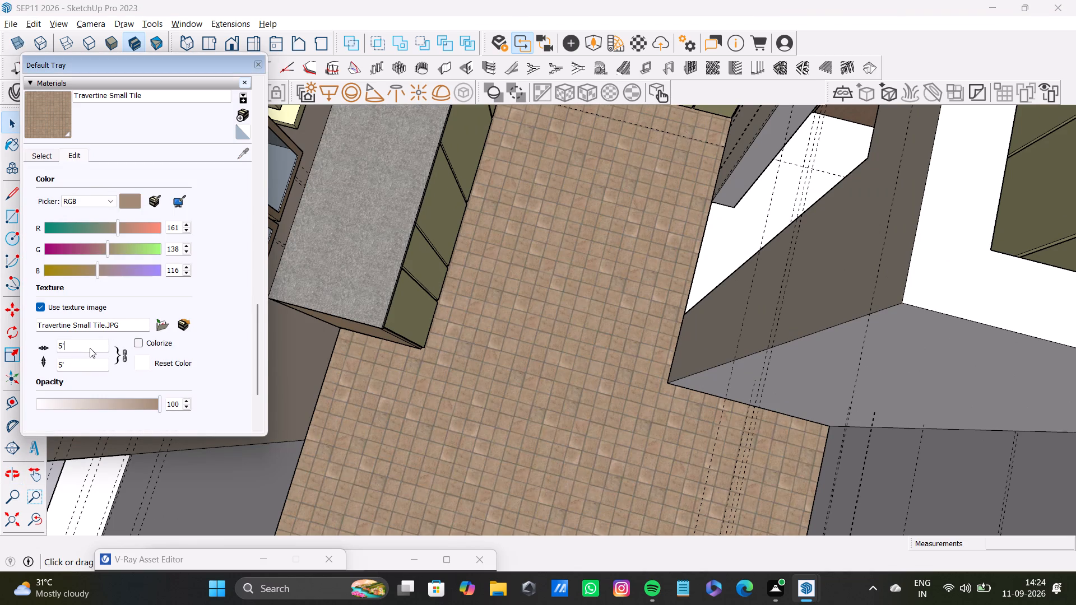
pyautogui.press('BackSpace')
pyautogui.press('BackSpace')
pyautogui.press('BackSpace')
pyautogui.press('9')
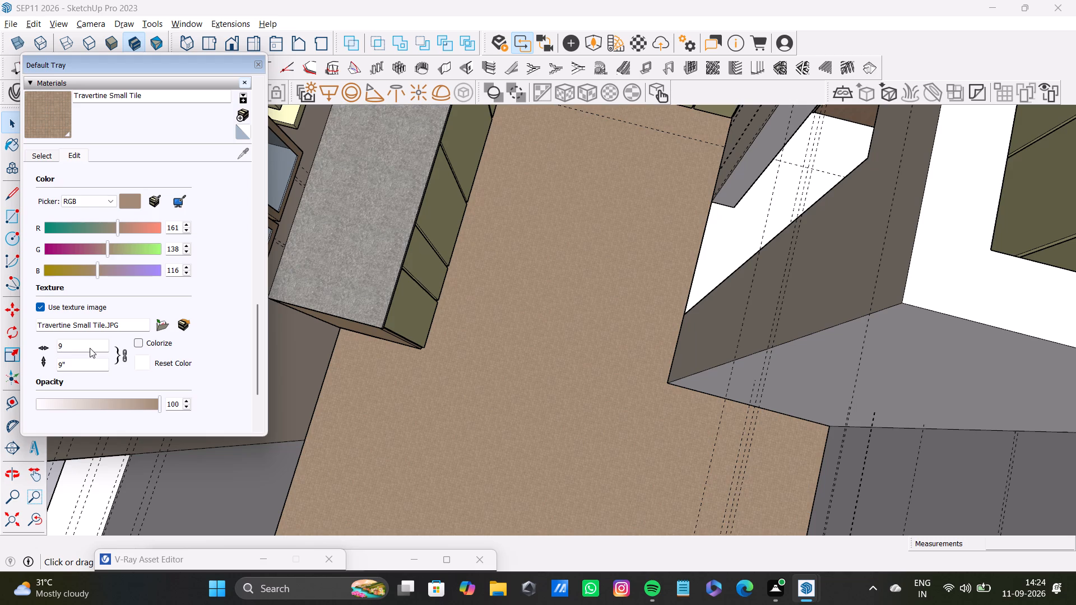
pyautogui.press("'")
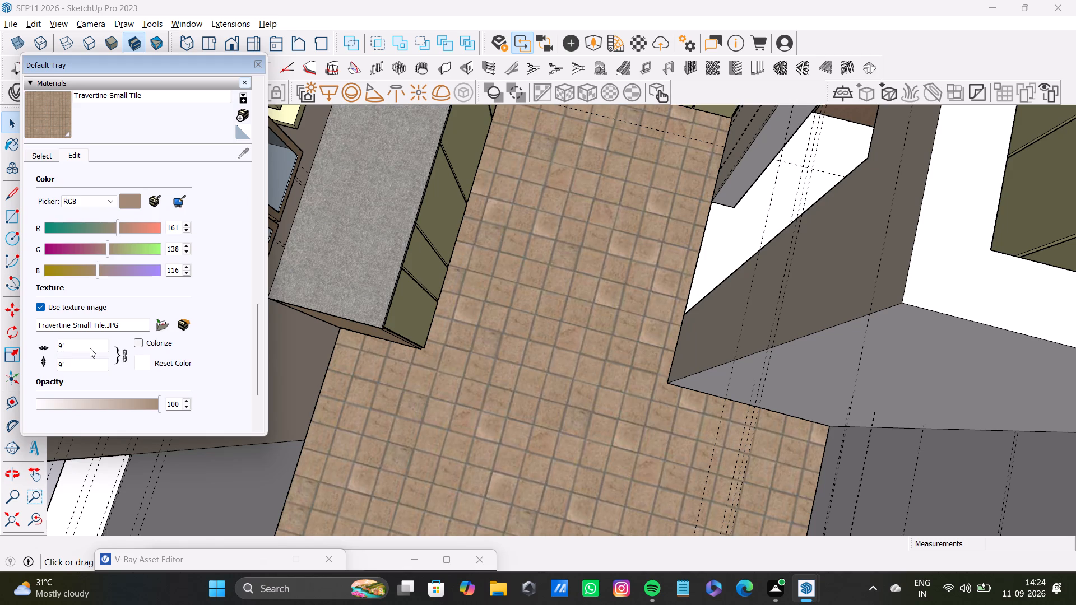
# Set the Travertine Small Tile texture width to 10', keeping its proportions locked.
pyautogui.press('BackSpace')
pyautogui.press('BackSpace')
pyautogui.press('BackSpace')
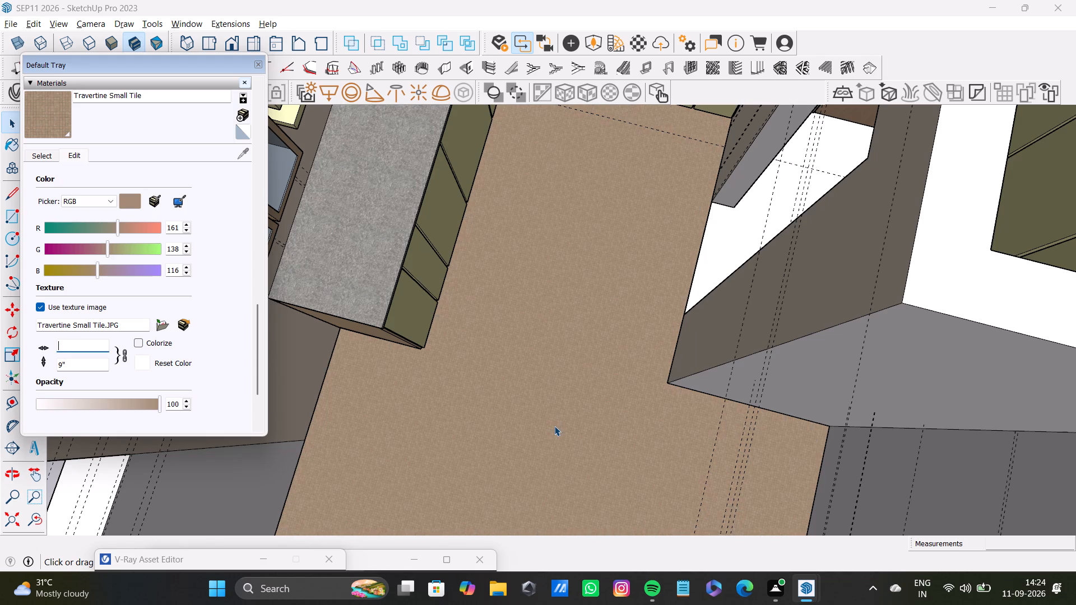
pyautogui.write("10'")
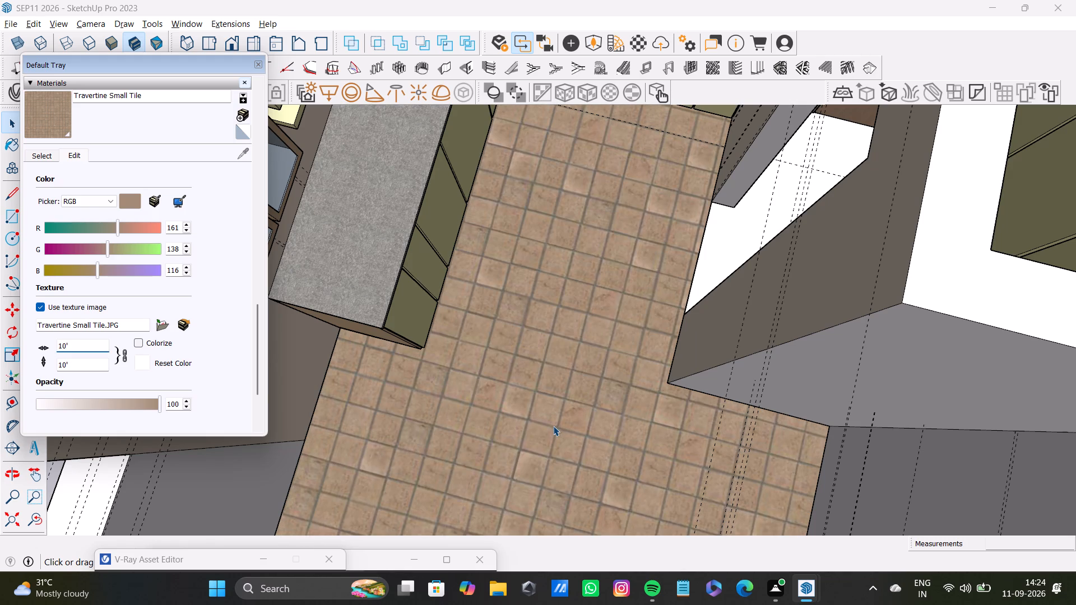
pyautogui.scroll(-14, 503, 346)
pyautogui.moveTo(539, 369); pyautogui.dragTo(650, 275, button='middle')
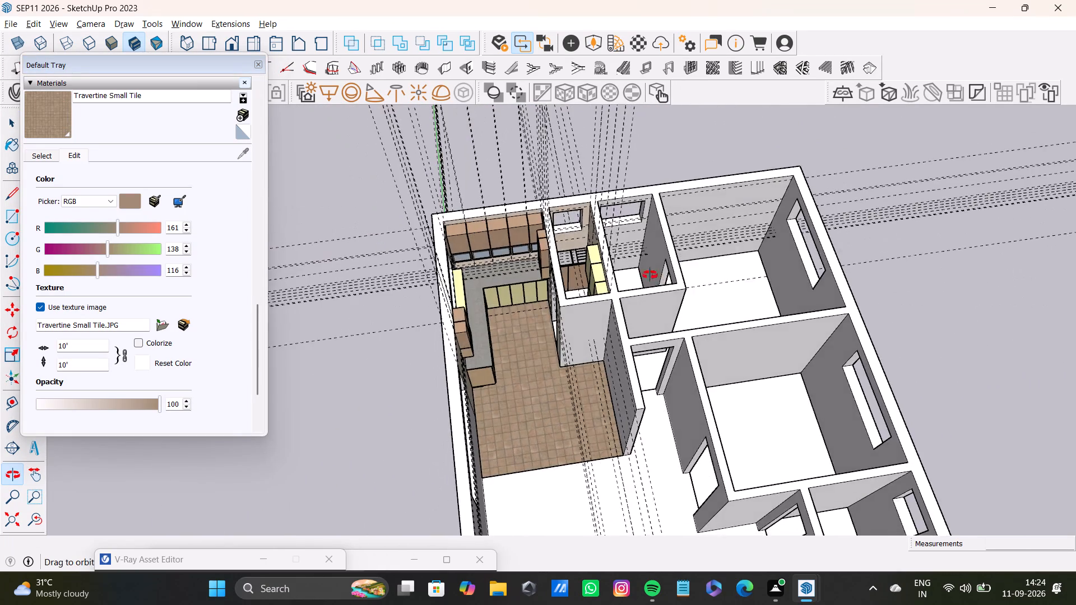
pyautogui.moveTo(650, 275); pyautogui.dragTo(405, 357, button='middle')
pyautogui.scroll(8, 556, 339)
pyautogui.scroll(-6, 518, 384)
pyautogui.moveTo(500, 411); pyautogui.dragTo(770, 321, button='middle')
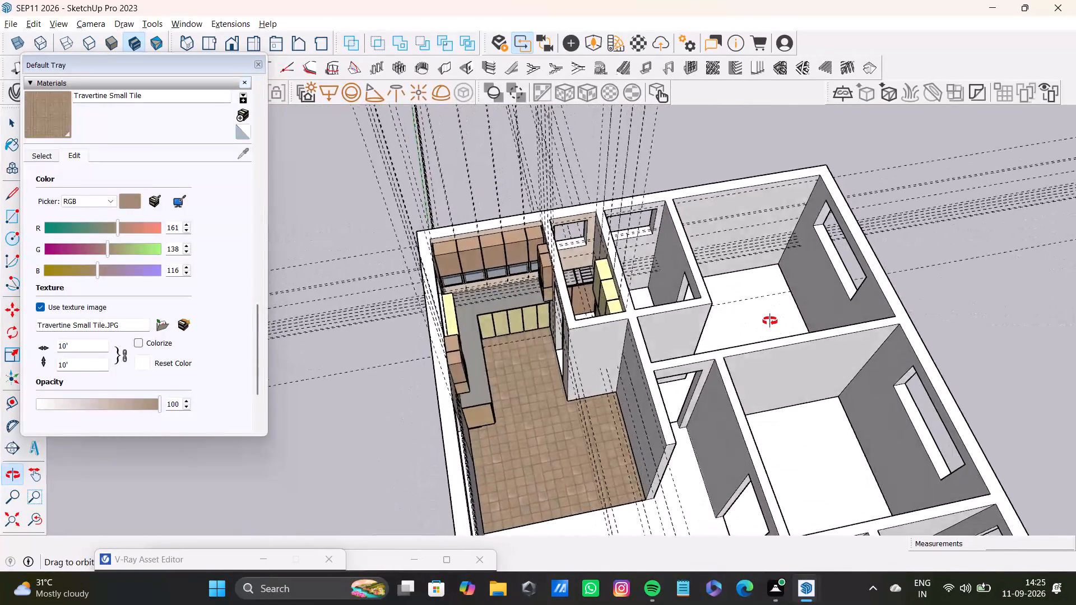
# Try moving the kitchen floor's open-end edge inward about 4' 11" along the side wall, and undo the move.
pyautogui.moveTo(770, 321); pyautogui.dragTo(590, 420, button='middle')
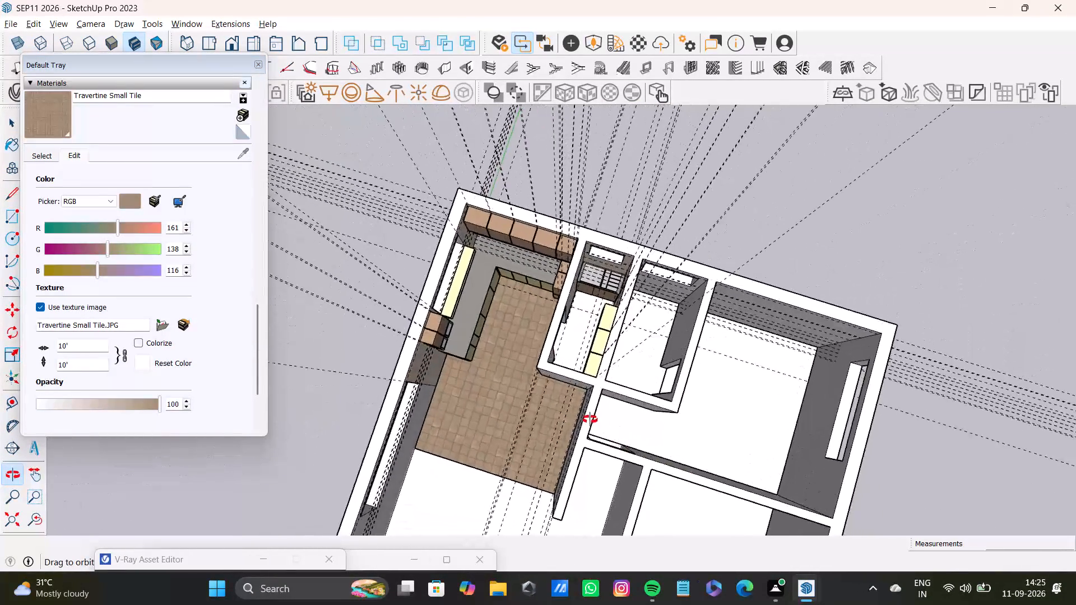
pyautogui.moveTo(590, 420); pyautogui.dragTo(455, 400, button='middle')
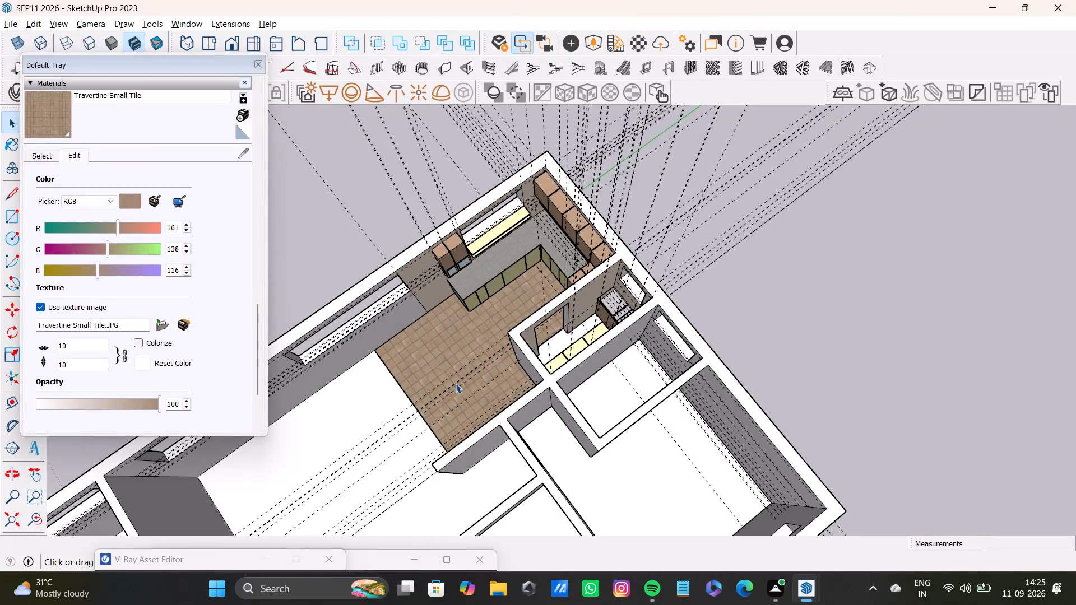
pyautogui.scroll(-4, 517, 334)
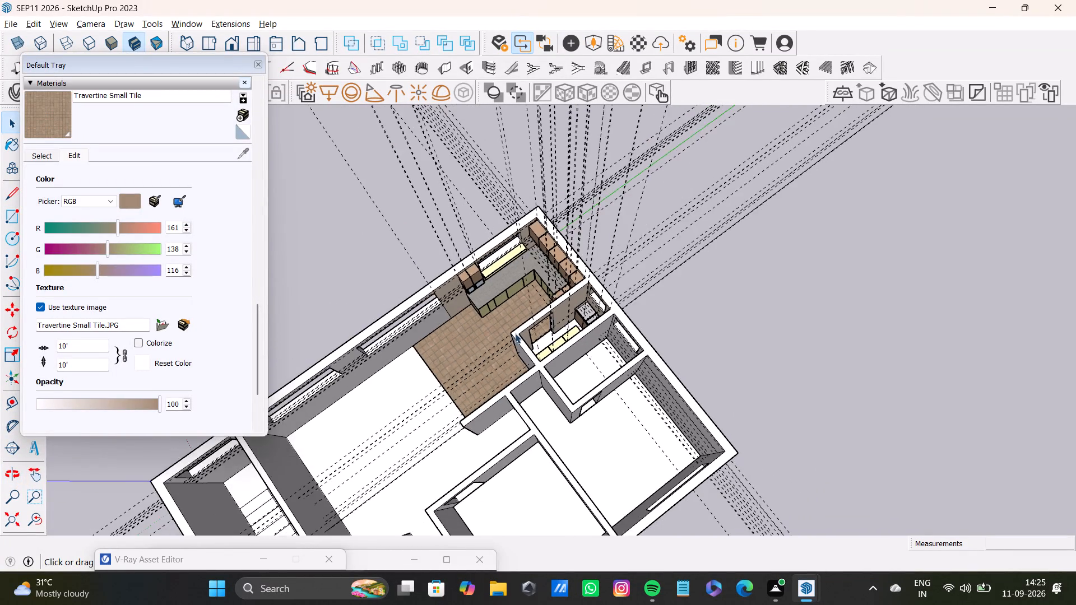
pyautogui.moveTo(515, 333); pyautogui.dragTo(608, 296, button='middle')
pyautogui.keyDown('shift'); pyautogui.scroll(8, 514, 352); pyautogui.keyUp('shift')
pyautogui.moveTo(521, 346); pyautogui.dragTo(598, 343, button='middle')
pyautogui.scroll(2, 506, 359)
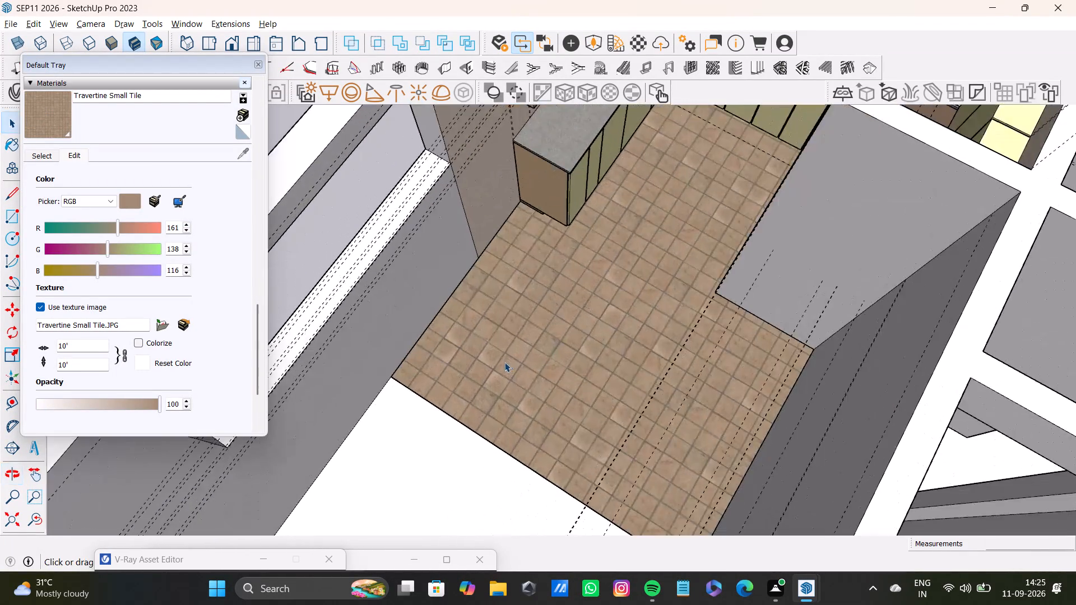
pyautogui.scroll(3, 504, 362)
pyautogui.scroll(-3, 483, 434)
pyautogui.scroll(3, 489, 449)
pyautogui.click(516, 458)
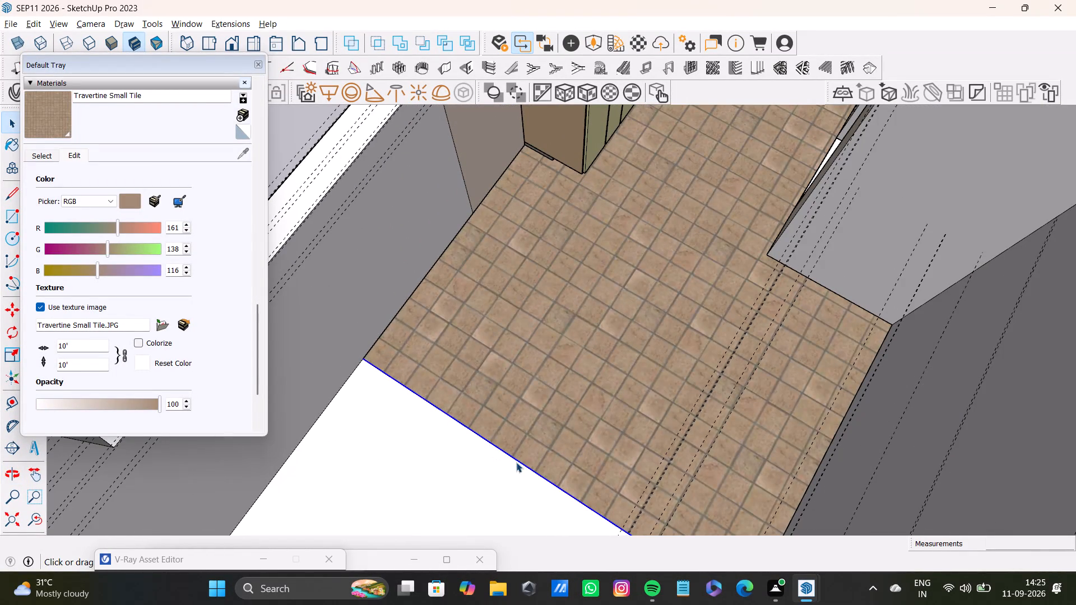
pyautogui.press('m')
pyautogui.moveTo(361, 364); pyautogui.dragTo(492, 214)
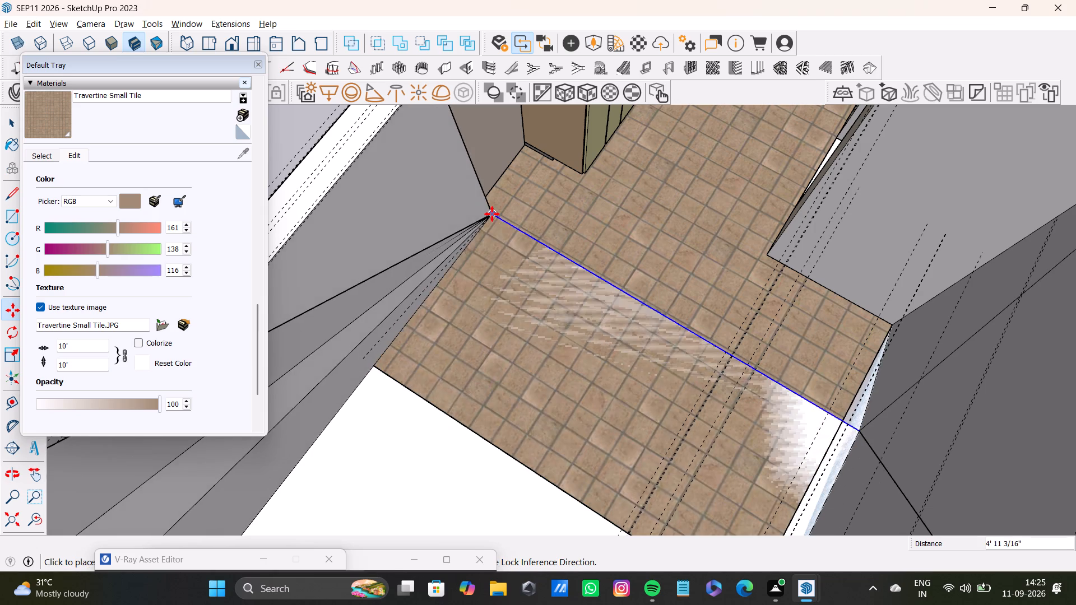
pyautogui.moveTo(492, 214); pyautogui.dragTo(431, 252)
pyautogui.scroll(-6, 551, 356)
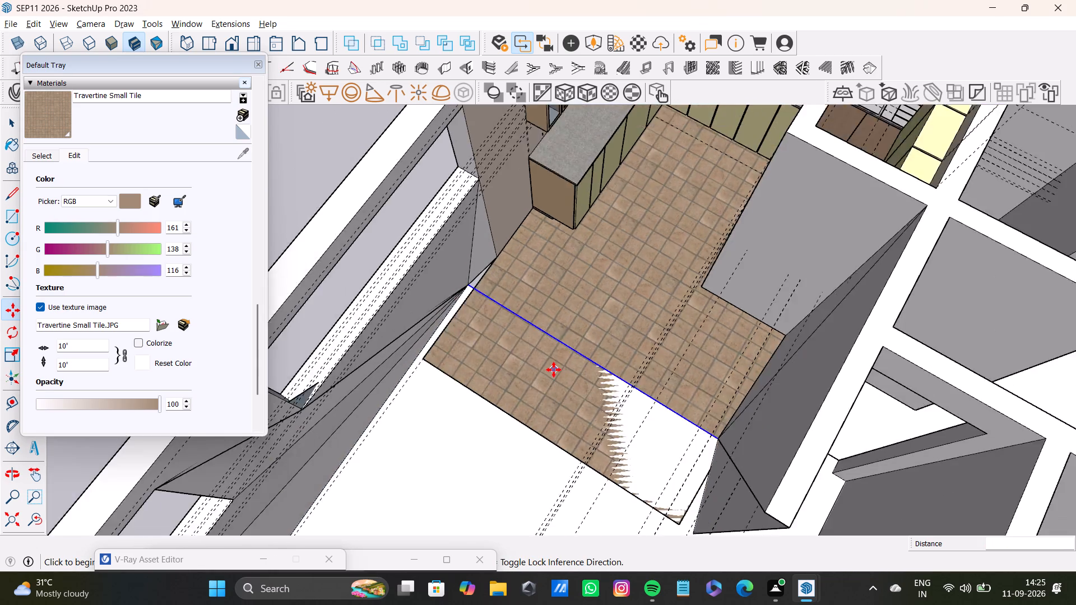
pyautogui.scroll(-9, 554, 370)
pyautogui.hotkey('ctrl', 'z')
# Open the adjoining small room's floor group, paint its floor face with Travertine Small Tile, and leave the group.
pyautogui.scroll(3, 543, 384)
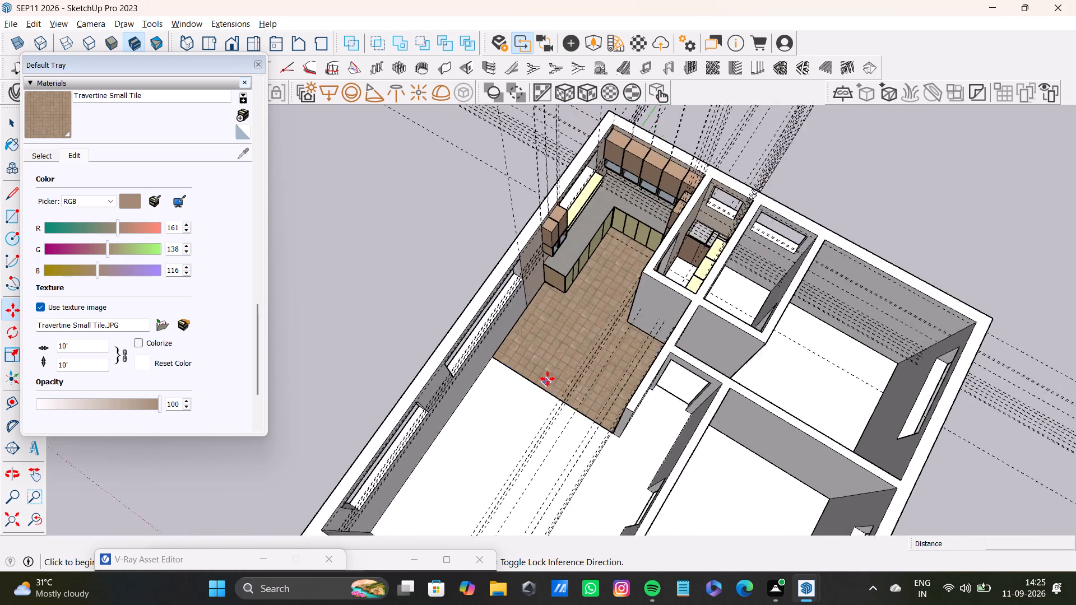
pyautogui.scroll(10, 548, 379)
pyautogui.moveTo(565, 378); pyautogui.dragTo(562, 454, button='middle')
pyautogui.scroll(-4, 564, 374)
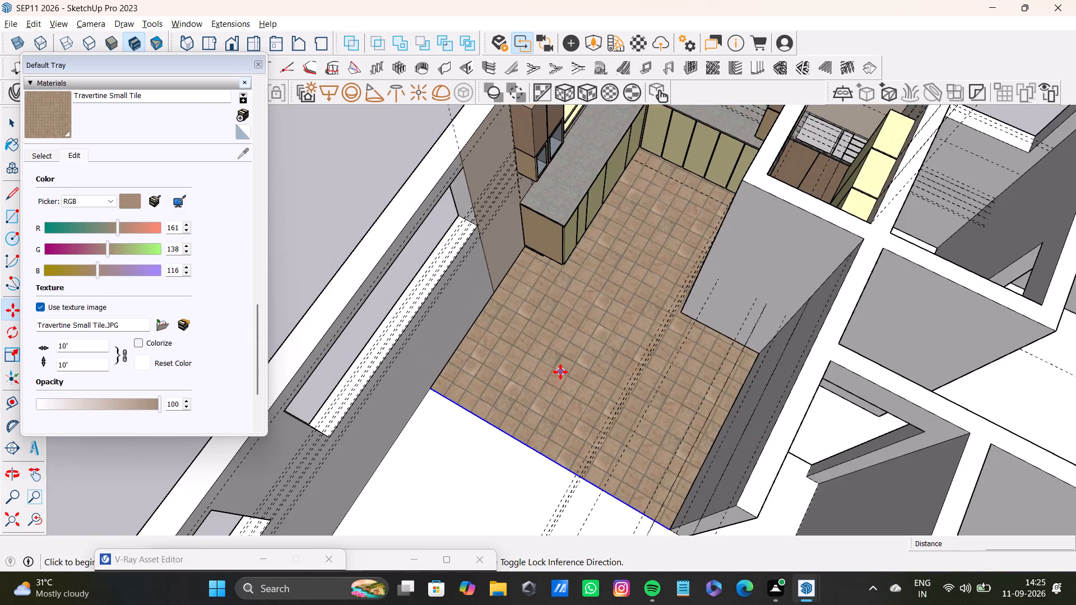
pyautogui.keyDown('shift'); pyautogui.moveTo(560, 372); pyautogui.dragTo(504, 470, button='middle'); pyautogui.keyUp('shift')
pyautogui.moveTo(550, 401); pyautogui.dragTo(646, 501, button='middle')
pyautogui.keyDown('shift'); pyautogui.scroll(1, 630, 376); pyautogui.keyUp('shift')
pyautogui.keyDown('shift'); pyautogui.moveTo(628, 370); pyautogui.dragTo(487, 410, button='middle'); pyautogui.keyUp('shift')
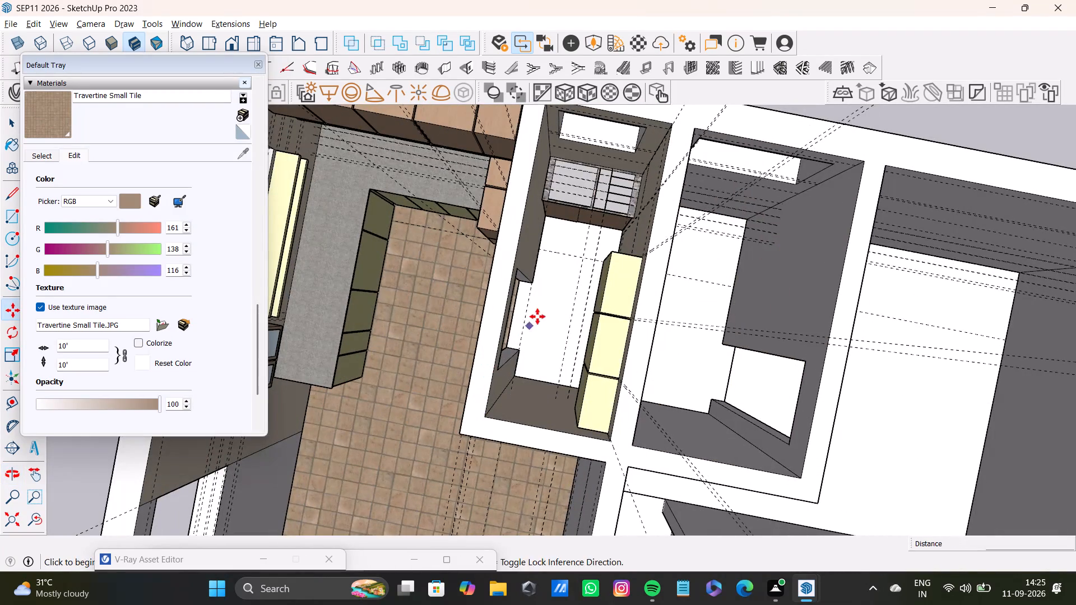
pyautogui.press('space')
pyautogui.click(544, 312)
pyautogui.click(572, 324)
pyautogui.doubleClick(541, 330)
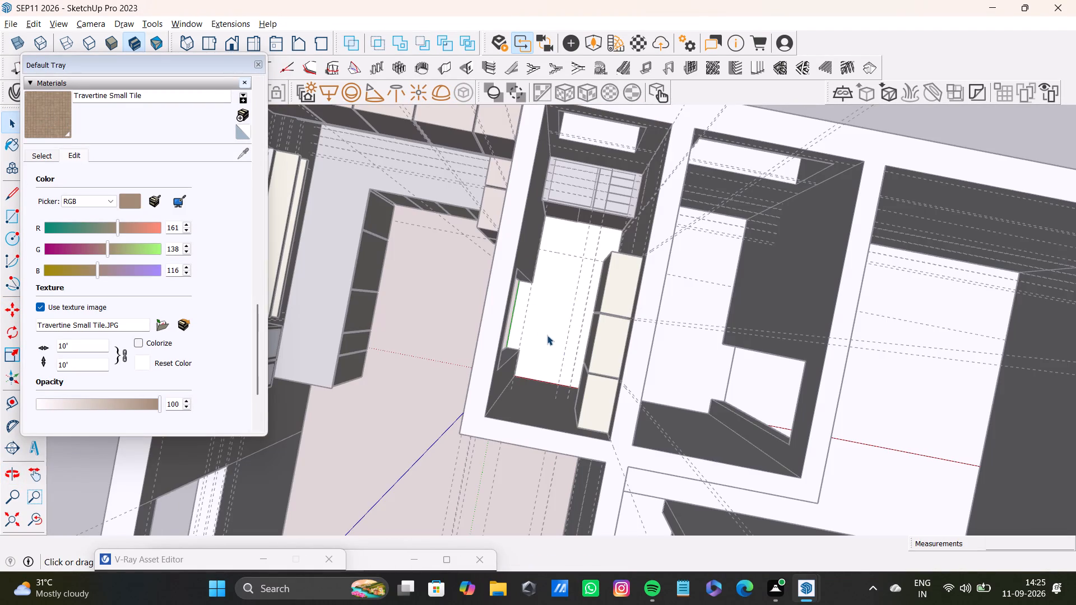
pyautogui.click(547, 335)
pyautogui.moveTo(58, 117); pyautogui.dragTo(185, 176)
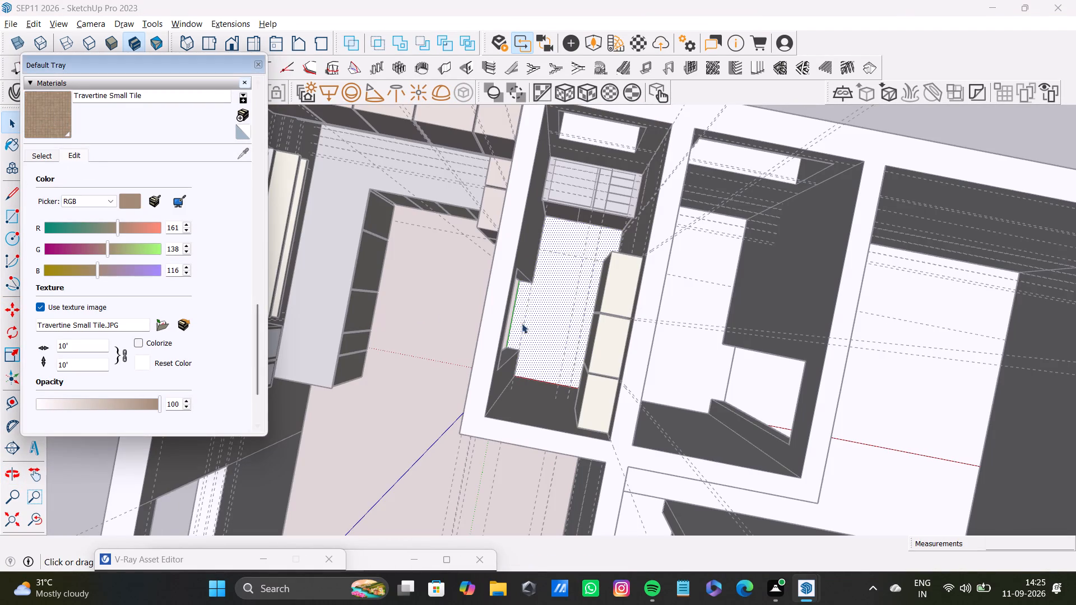
pyautogui.click(243, 156)
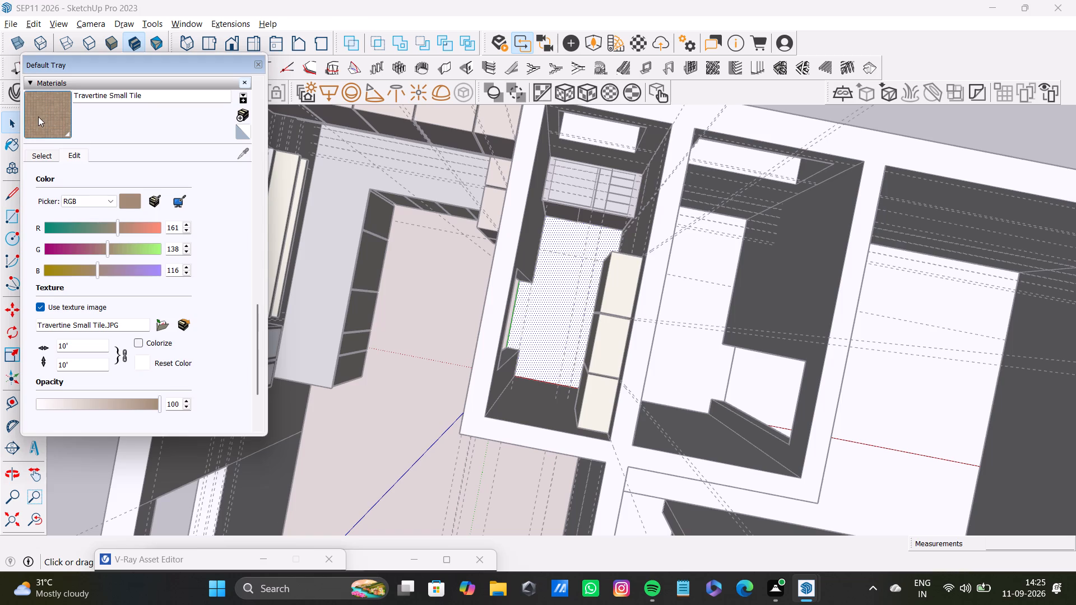
pyautogui.click(44, 116)
pyautogui.click(45, 158)
pyautogui.click(61, 122)
pyautogui.click(554, 304)
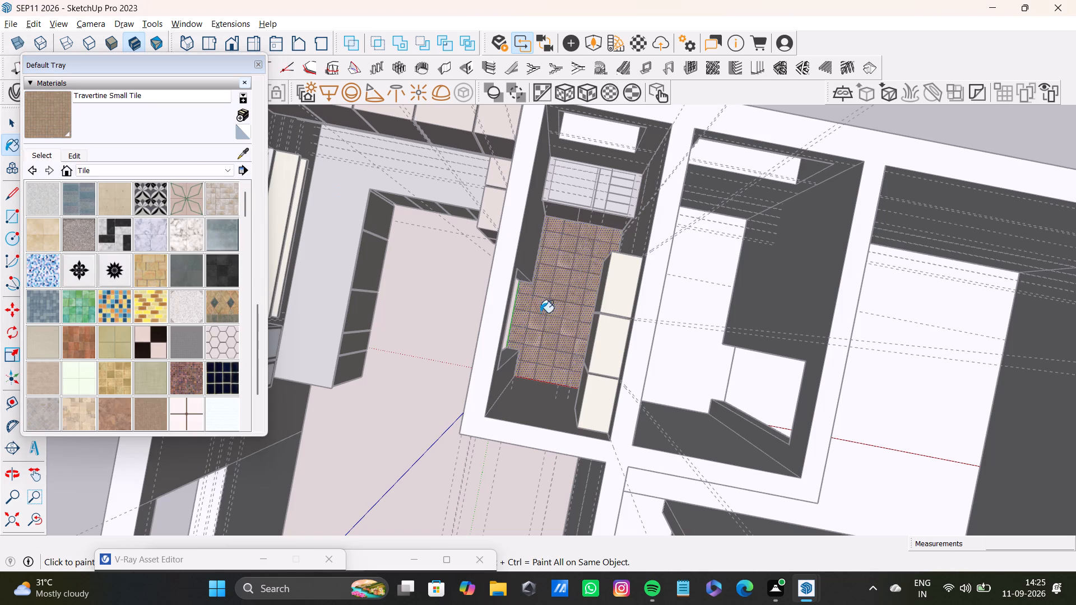
pyautogui.press('space')
pyautogui.scroll(-8, 539, 338)
pyautogui.click(671, 188)
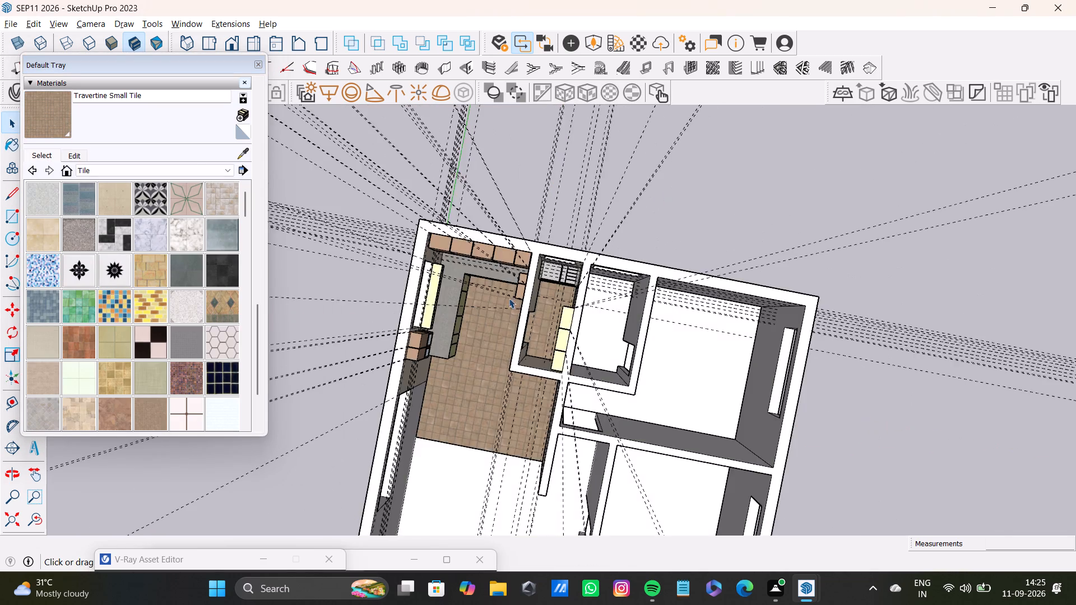
# Close the Default Tray to clear the view of the kitchen floor.
pyautogui.scroll(7, 502, 315)
pyautogui.scroll(-4, 500, 401)
pyautogui.keyDown('shift'); pyautogui.moveTo(503, 414); pyautogui.dragTo(518, 306, button='middle'); pyautogui.keyUp('shift')
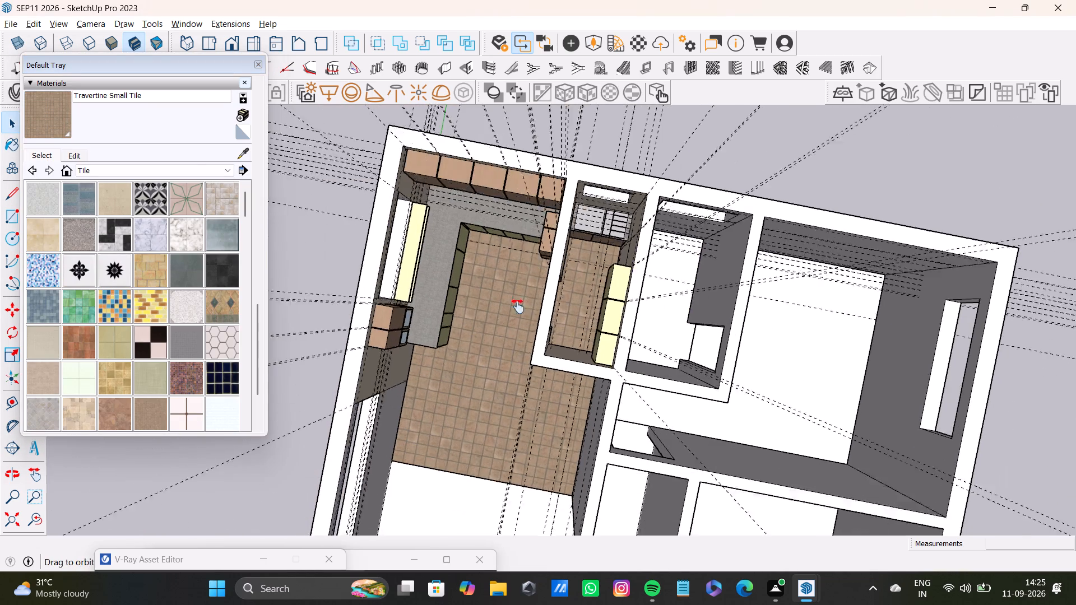
pyautogui.keyDown('shift'); pyautogui.moveTo(518, 306); pyautogui.dragTo(518, 283, button='middle'); pyautogui.keyUp('shift')
pyautogui.scroll(4, 484, 341)
pyautogui.moveTo(551, 346); pyautogui.dragTo(248, 293, button='middle')
pyautogui.moveTo(661, 350); pyautogui.dragTo(392, 357, button='middle')
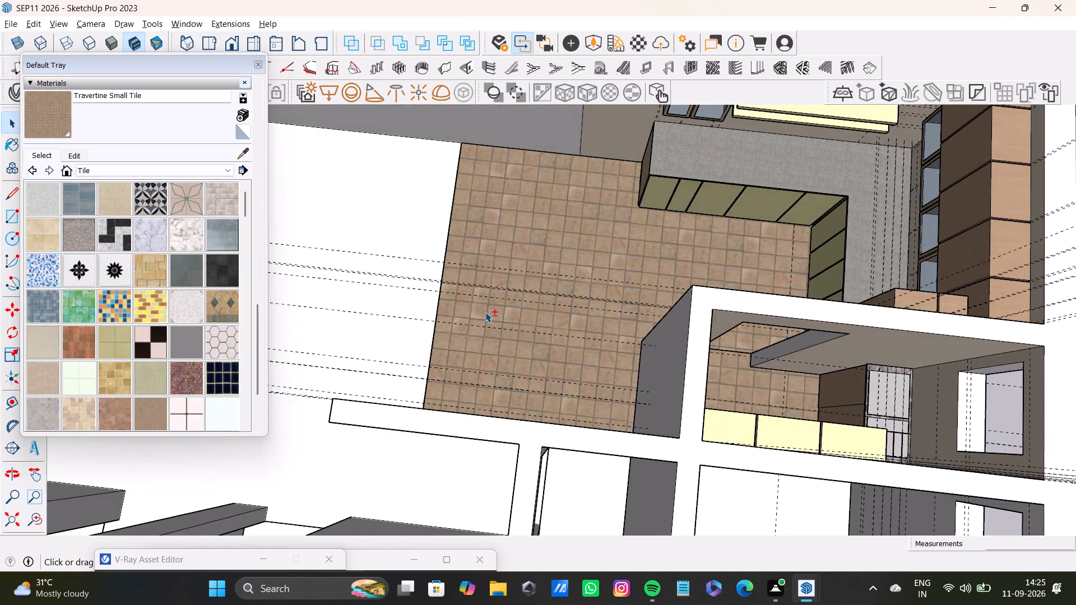
pyautogui.keyDown('shift'); pyautogui.moveTo(485, 312); pyautogui.dragTo(479, 402, button='middle'); pyautogui.keyUp('shift')
pyautogui.click(258, 63)
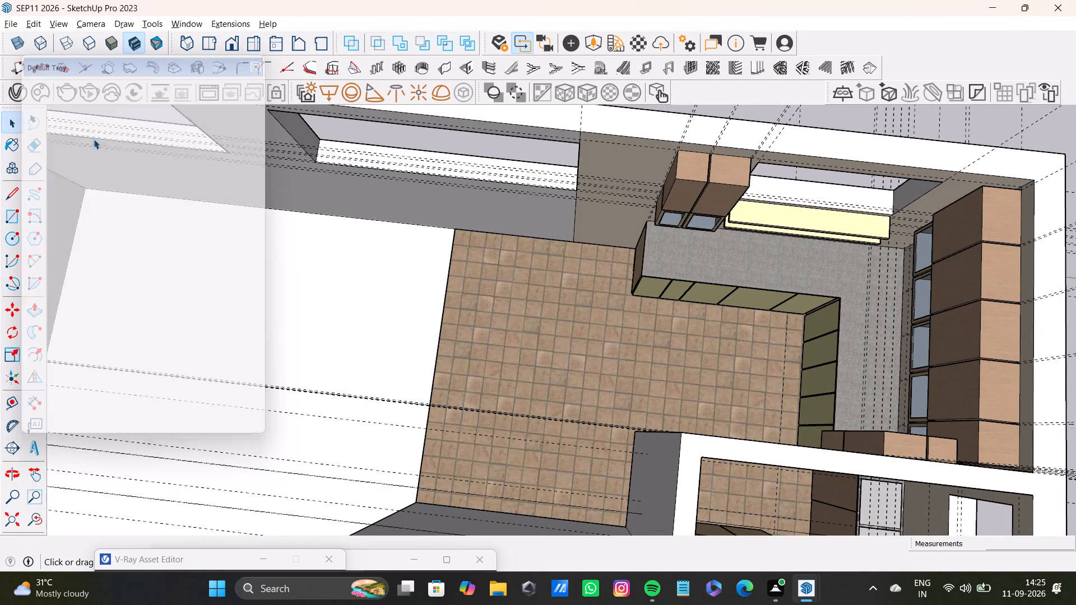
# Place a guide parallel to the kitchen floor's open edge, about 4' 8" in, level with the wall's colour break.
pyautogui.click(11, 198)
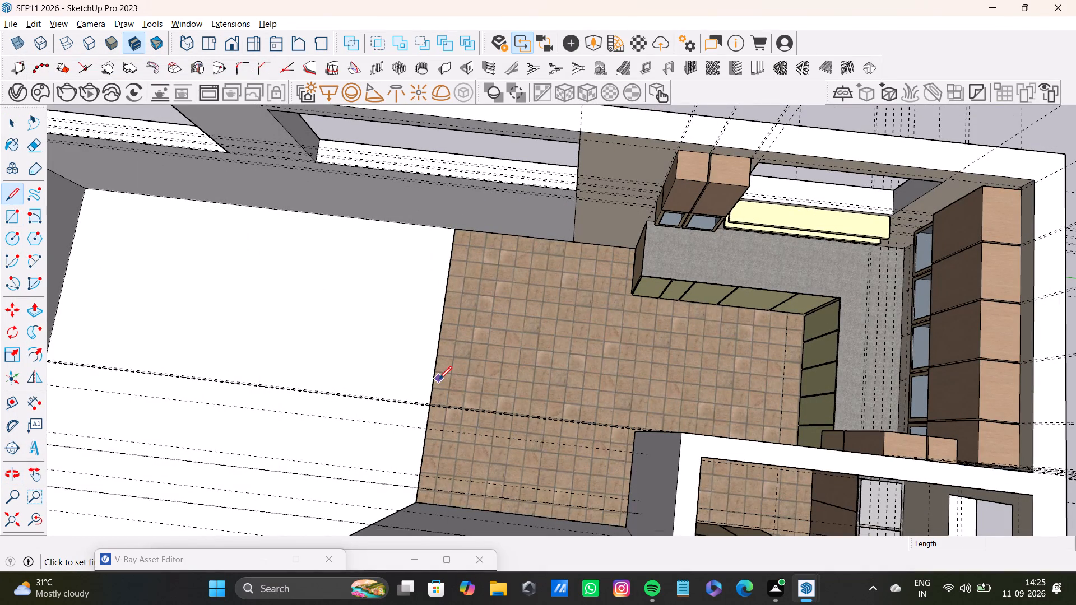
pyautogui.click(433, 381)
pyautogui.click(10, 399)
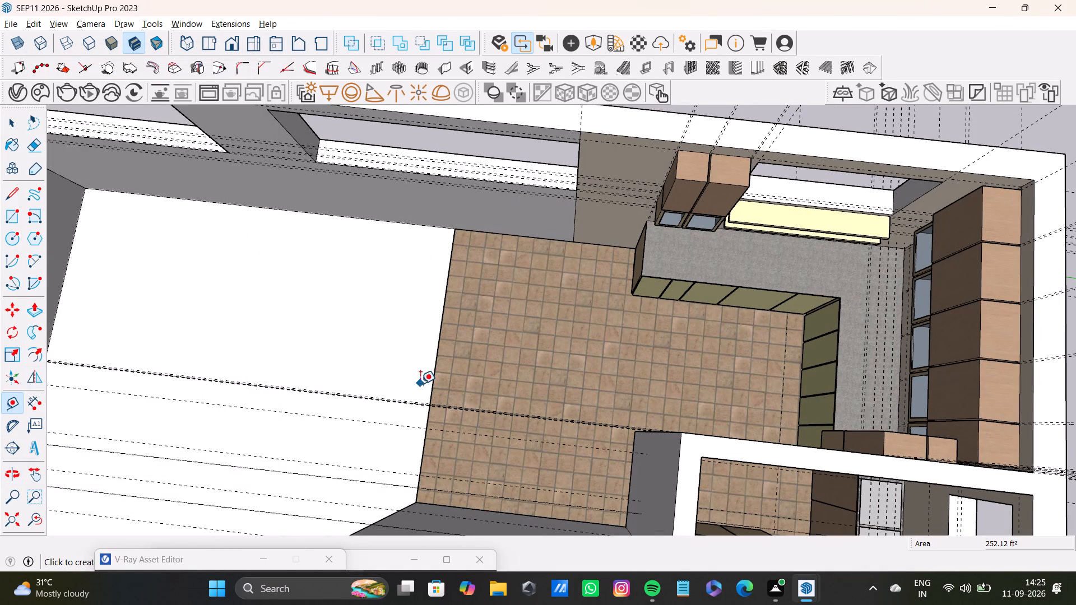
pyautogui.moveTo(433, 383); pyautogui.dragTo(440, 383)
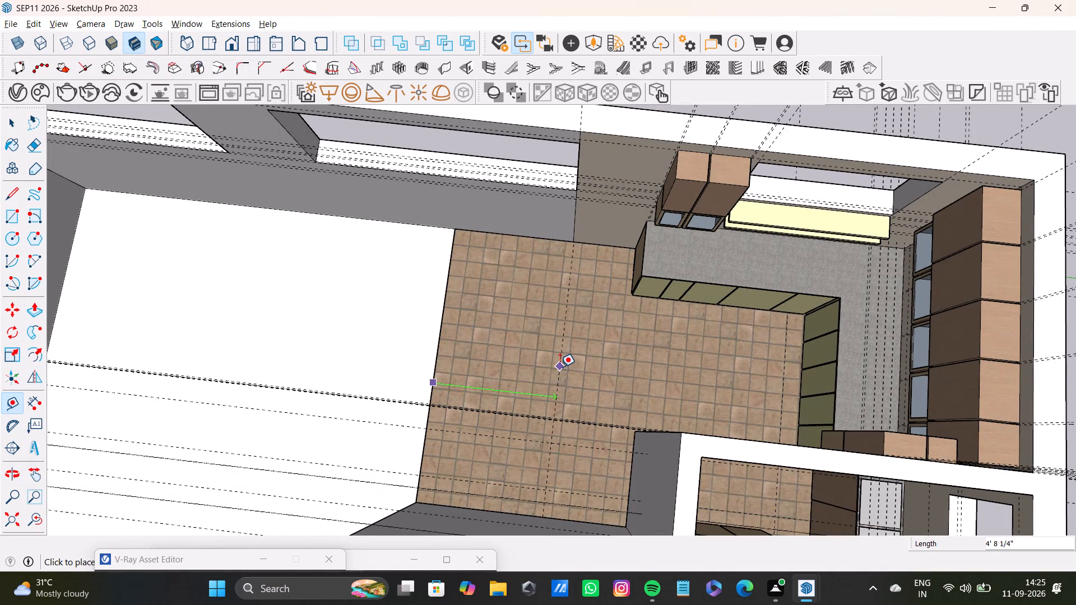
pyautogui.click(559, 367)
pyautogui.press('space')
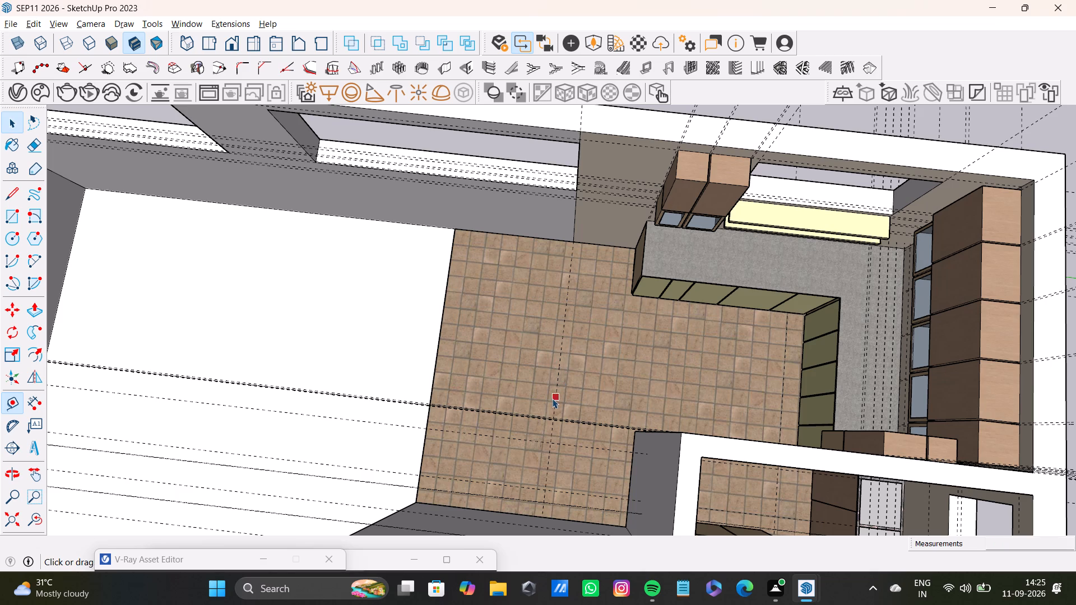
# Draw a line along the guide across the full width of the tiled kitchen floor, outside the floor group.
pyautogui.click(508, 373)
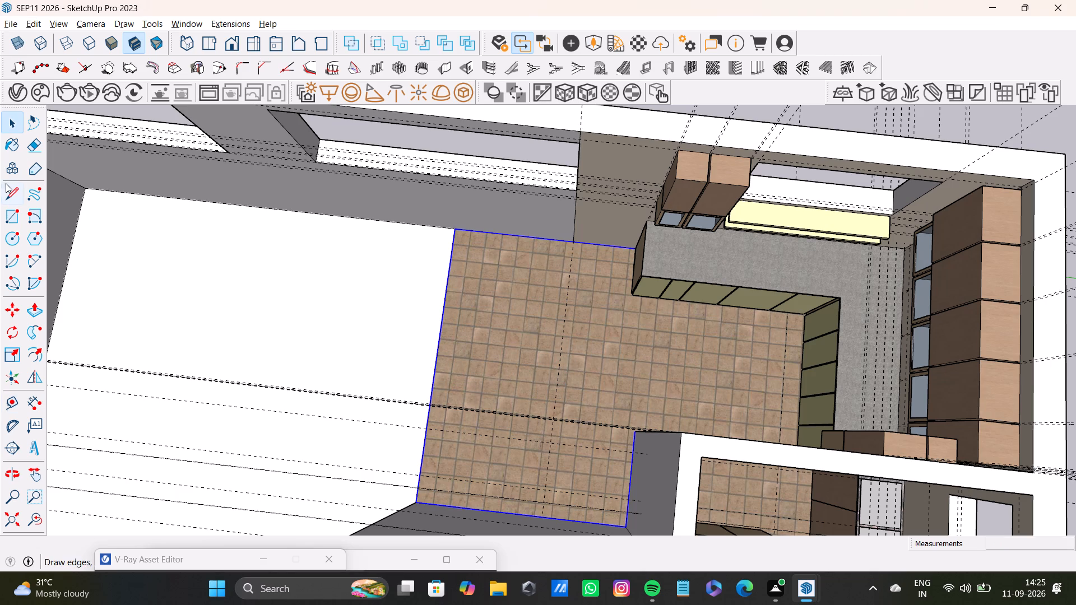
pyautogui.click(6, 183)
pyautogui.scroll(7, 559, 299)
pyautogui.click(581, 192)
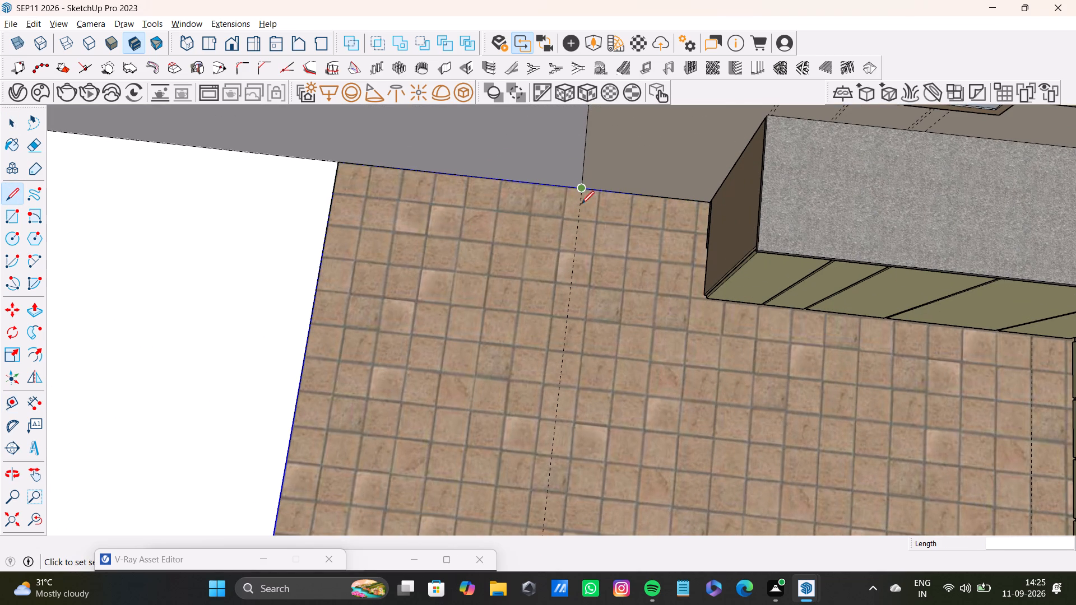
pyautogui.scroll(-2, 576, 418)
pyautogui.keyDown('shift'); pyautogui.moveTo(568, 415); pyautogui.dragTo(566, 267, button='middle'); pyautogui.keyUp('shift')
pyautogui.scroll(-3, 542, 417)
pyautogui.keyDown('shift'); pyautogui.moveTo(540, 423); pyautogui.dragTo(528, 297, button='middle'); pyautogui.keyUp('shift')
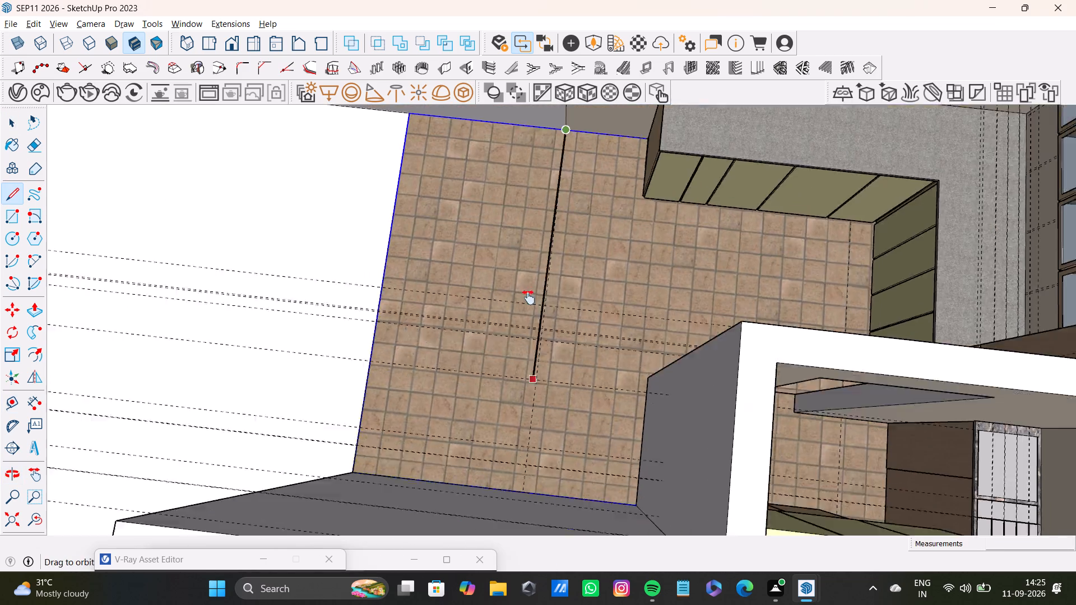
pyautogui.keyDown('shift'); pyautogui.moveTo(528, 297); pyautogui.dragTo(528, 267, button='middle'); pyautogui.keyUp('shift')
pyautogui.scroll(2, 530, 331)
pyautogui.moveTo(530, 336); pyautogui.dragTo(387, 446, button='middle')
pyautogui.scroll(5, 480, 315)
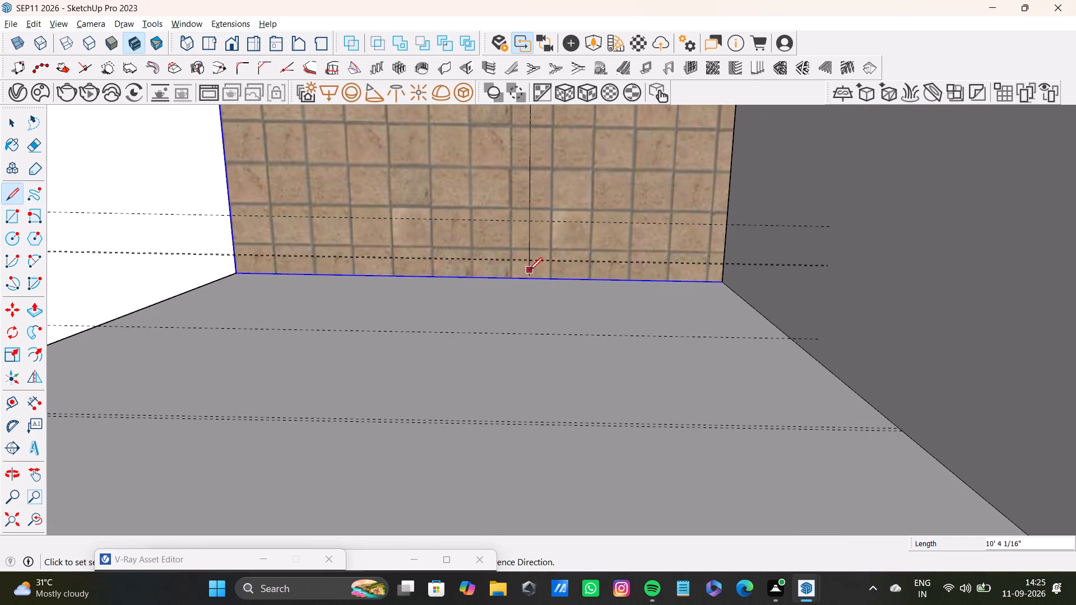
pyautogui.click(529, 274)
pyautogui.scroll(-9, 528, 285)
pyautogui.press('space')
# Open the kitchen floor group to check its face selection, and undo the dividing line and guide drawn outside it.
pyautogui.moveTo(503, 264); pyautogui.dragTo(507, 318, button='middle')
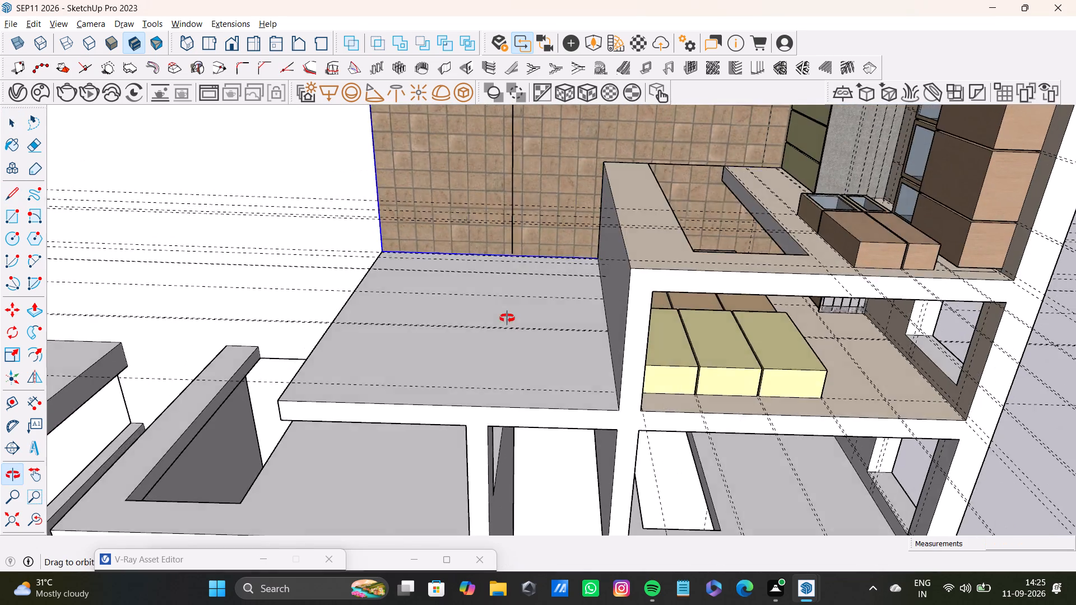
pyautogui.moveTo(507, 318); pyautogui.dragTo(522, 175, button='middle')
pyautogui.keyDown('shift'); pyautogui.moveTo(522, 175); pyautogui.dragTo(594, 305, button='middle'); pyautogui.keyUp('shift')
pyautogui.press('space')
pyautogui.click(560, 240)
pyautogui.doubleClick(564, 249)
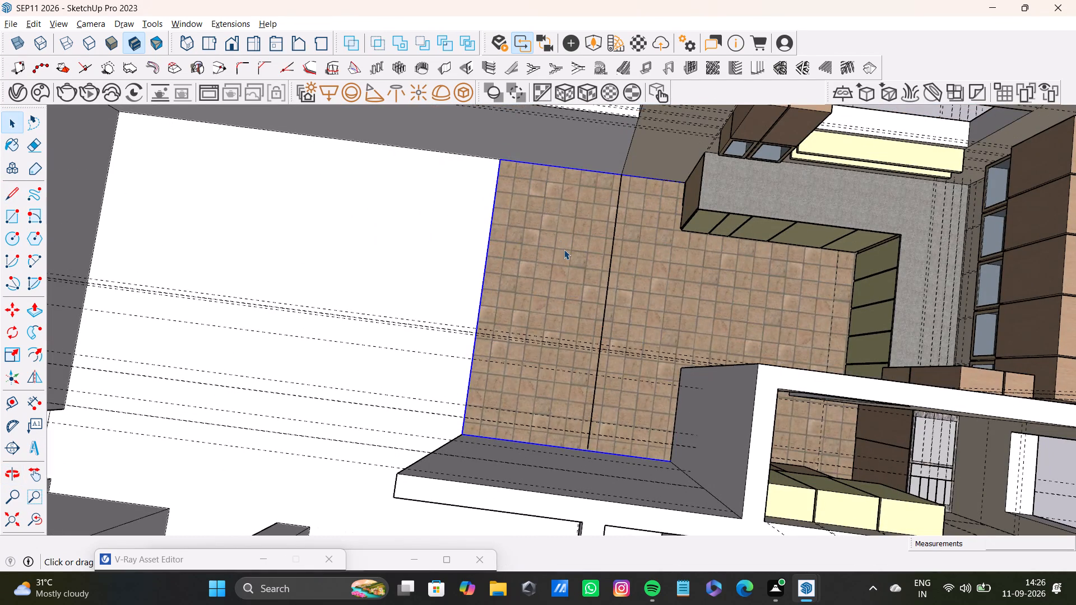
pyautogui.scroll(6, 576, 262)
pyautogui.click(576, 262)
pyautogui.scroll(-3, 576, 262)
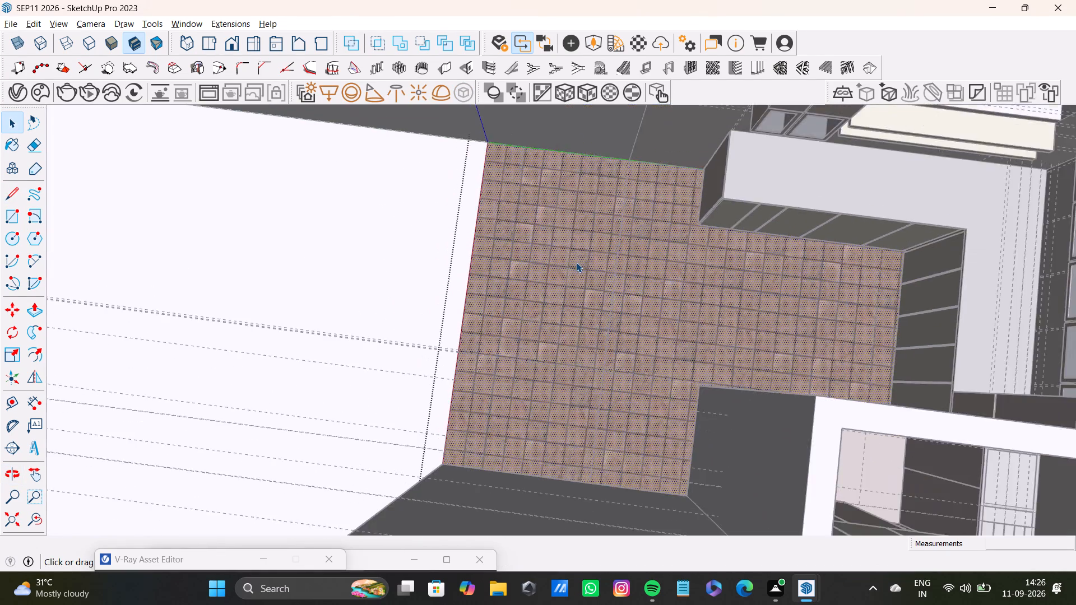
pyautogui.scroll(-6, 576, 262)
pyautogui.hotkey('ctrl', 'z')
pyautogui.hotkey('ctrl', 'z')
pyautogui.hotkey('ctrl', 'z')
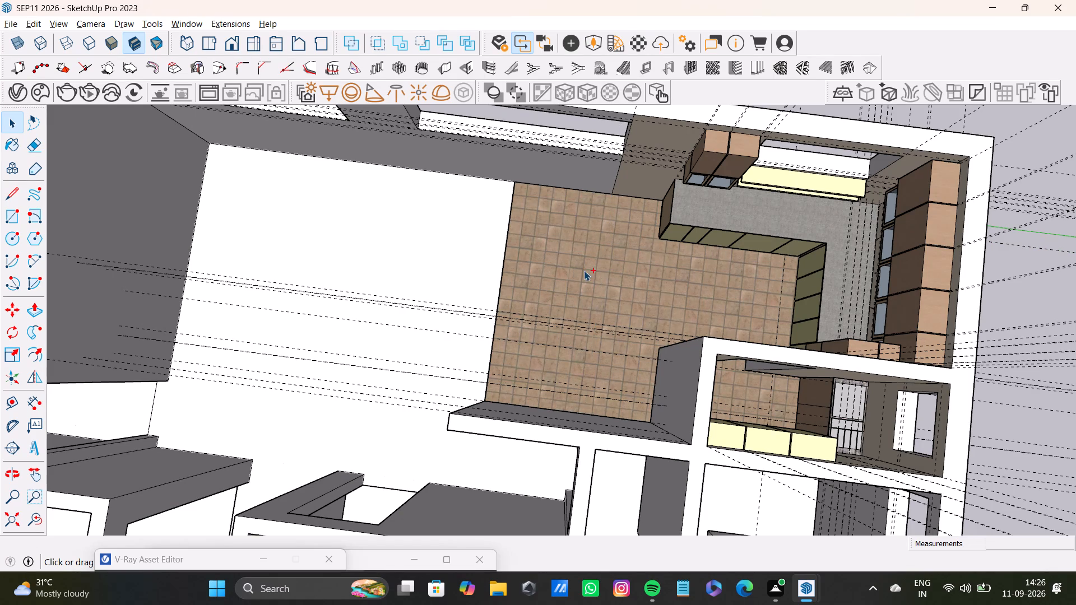
# Inside the kitchen floor group, place a guide parallel to the open edge, about 4' 9" in at the wall's colour break.
pyautogui.tripleClick(636, 291)
pyautogui.click(618, 296)
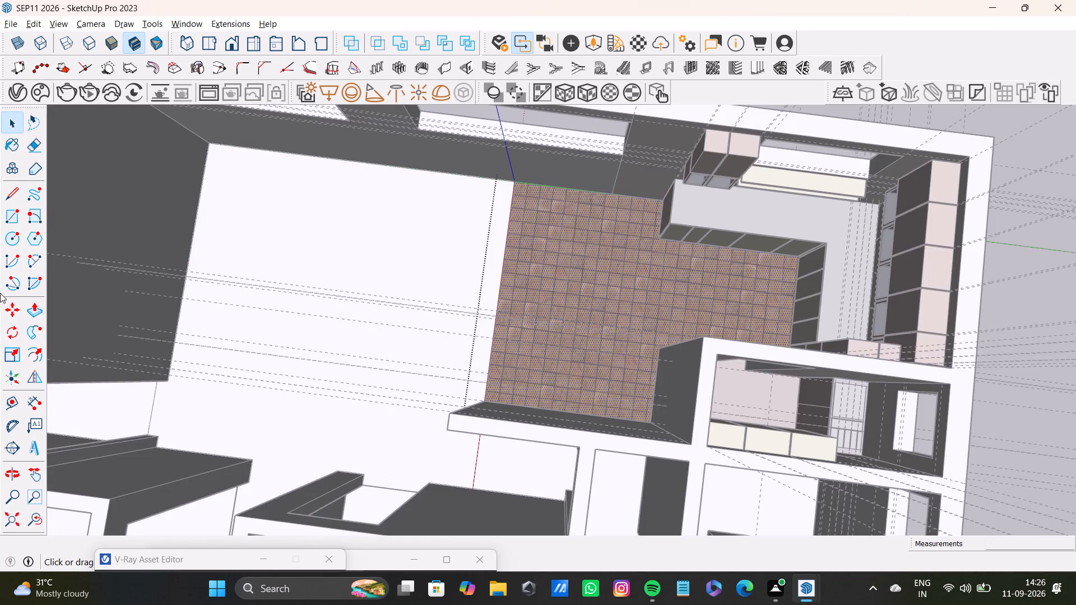
pyautogui.moveTo(11, 400); pyautogui.dragTo(16, 398)
pyautogui.scroll(6, 485, 369)
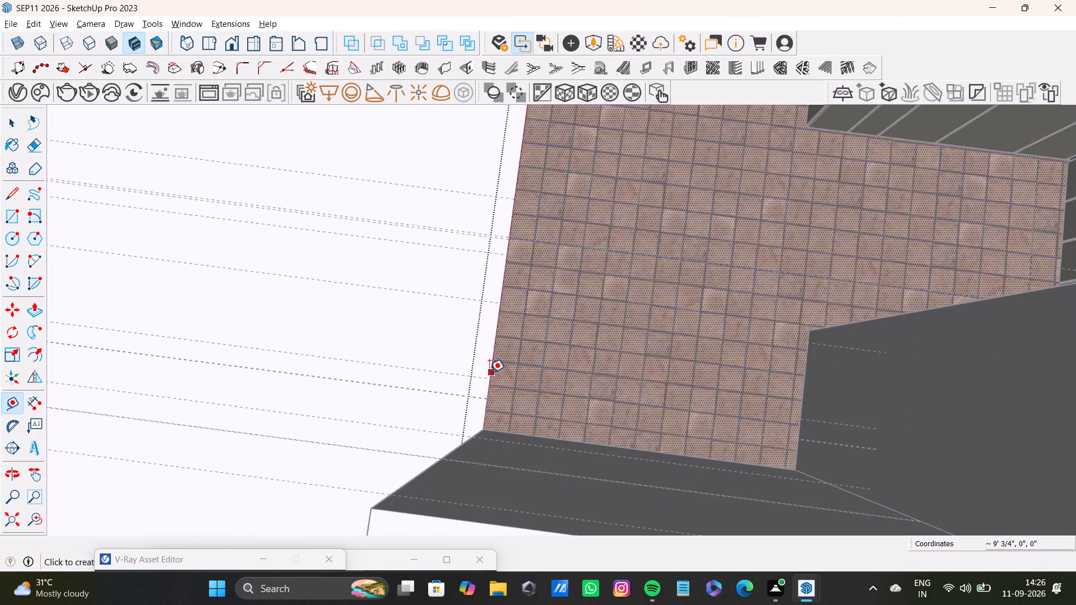
pyautogui.click(489, 373)
pyautogui.scroll(-4, 653, 376)
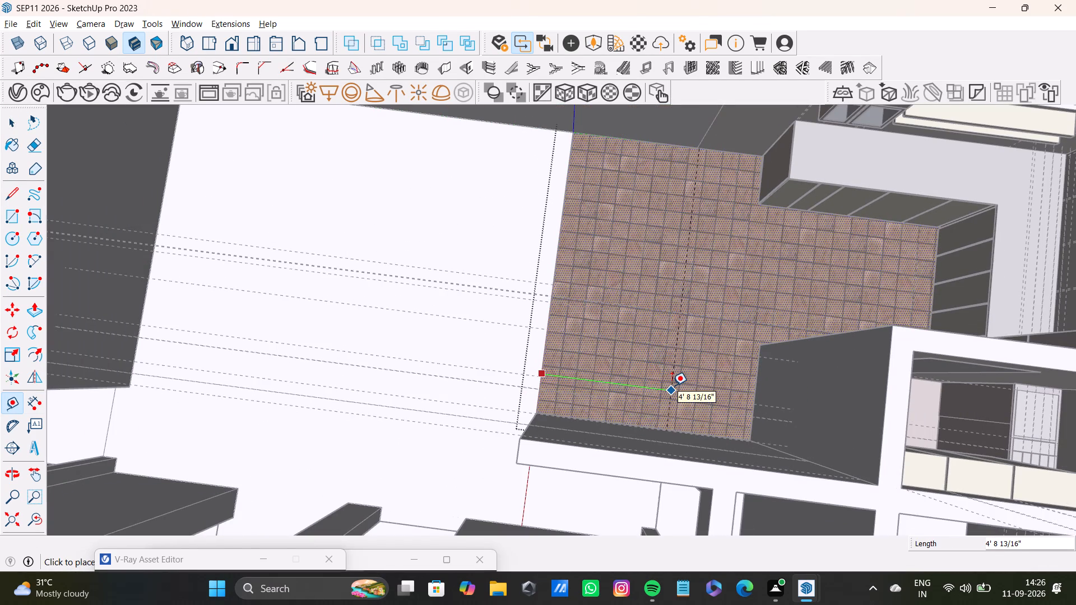
pyautogui.click(670, 385)
pyautogui.press('space')
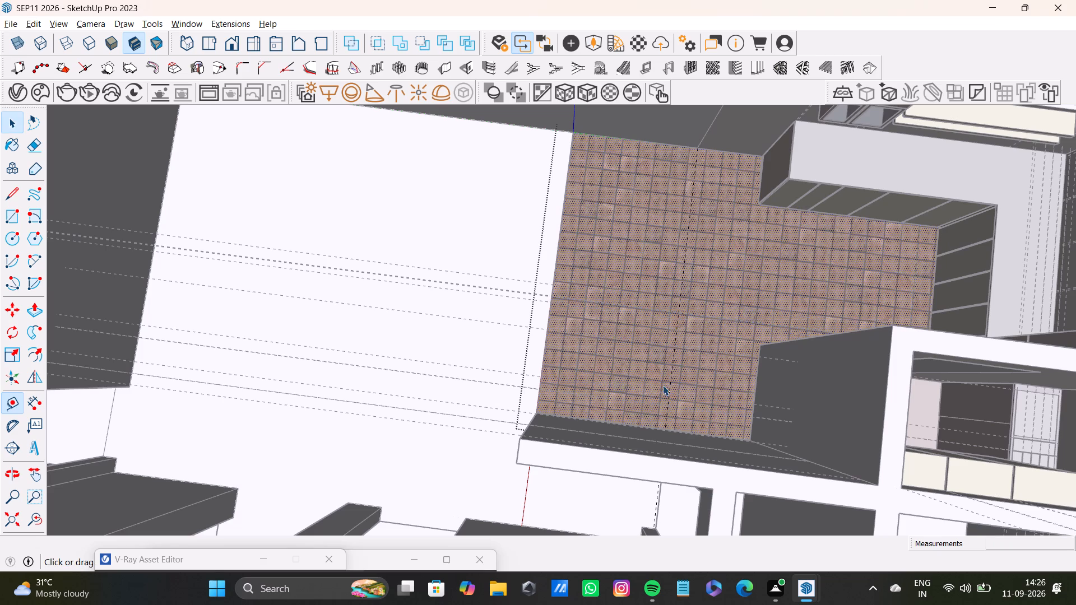
# Draw a line along the guide across the full width of the kitchen floor, inside the floor group.
pyautogui.press('l')
pyautogui.click(700, 150)
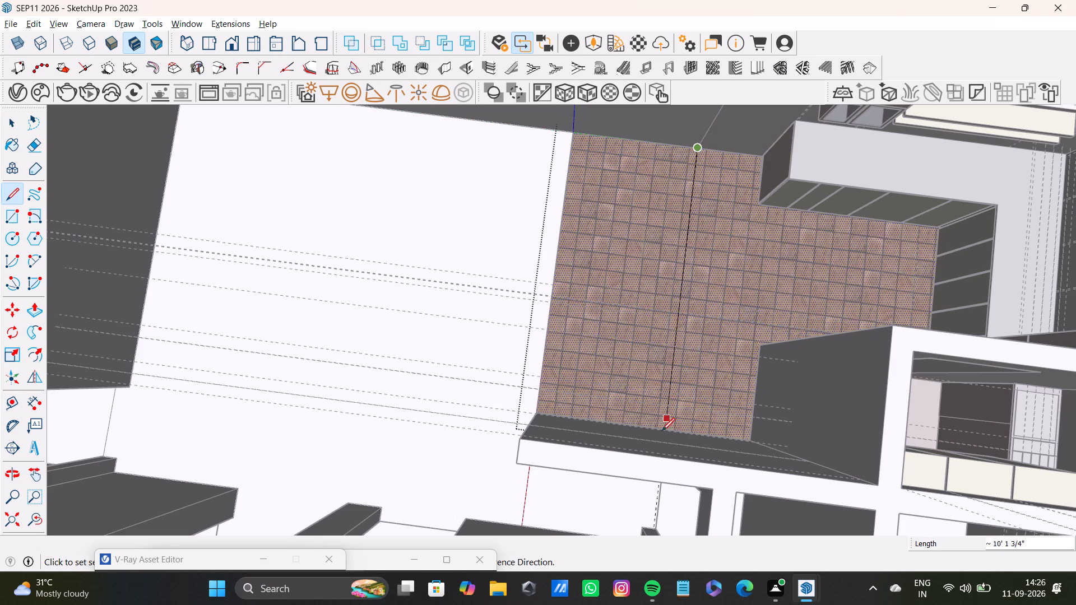
pyautogui.click(664, 436)
pyautogui.press('space')
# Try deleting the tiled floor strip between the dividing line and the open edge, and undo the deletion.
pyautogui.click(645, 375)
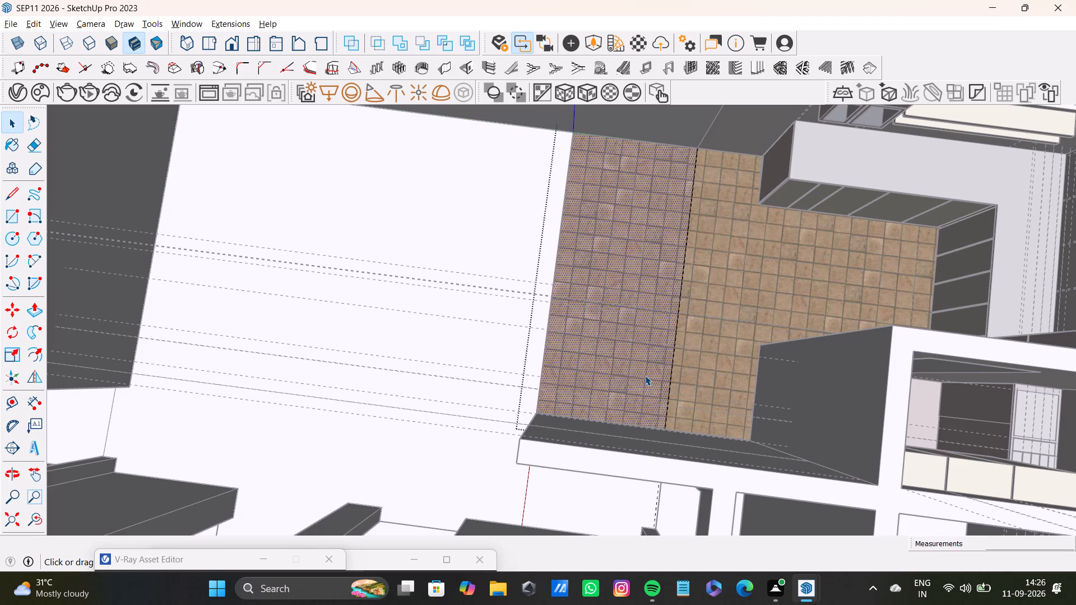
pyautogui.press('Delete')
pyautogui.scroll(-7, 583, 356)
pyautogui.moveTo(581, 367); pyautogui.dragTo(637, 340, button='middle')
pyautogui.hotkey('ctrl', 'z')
# Paint the floor strip beside the open edge with 0117_GhostWhite from Colors-Named, and leave the floor group.
pyautogui.click(593, 329)
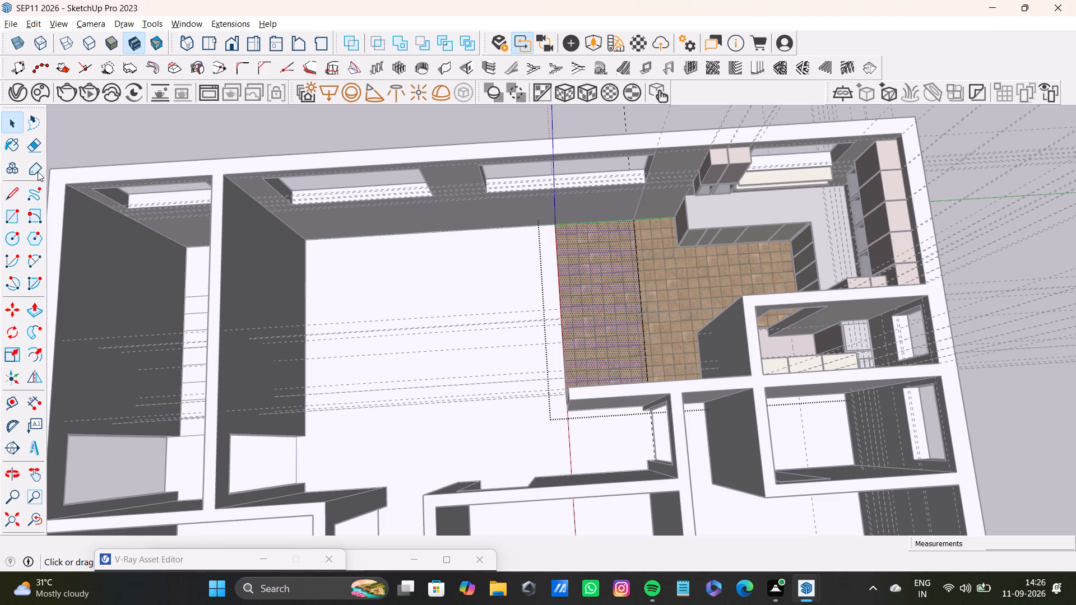
pyautogui.click(7, 144)
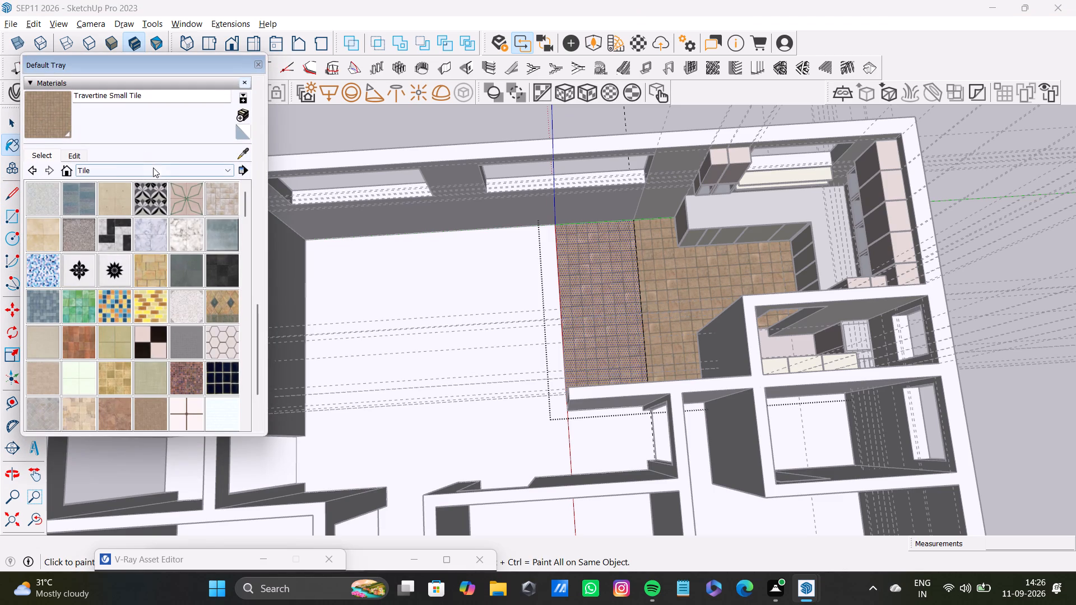
pyautogui.click(157, 165)
pyautogui.scroll(1, 139, 246)
pyautogui.click(119, 191)
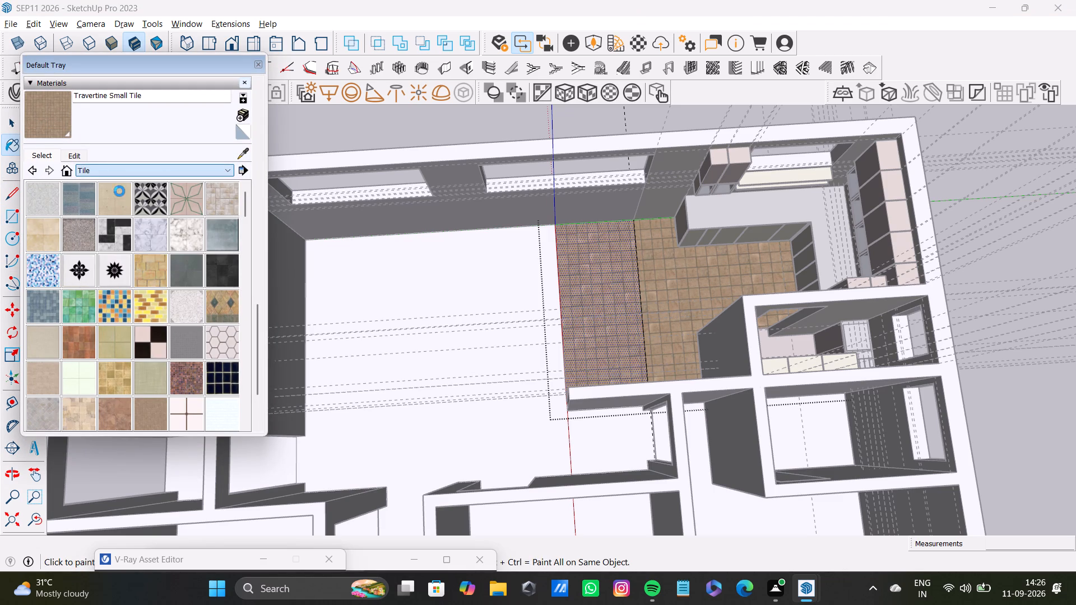
pyautogui.scroll(-5, 175, 288)
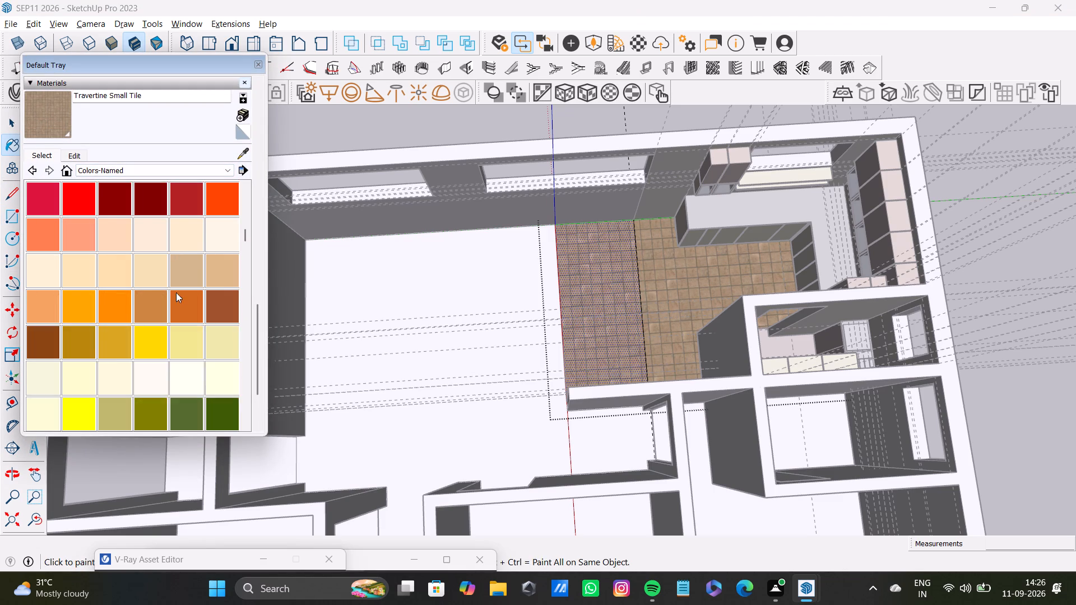
pyautogui.scroll(-11, 176, 292)
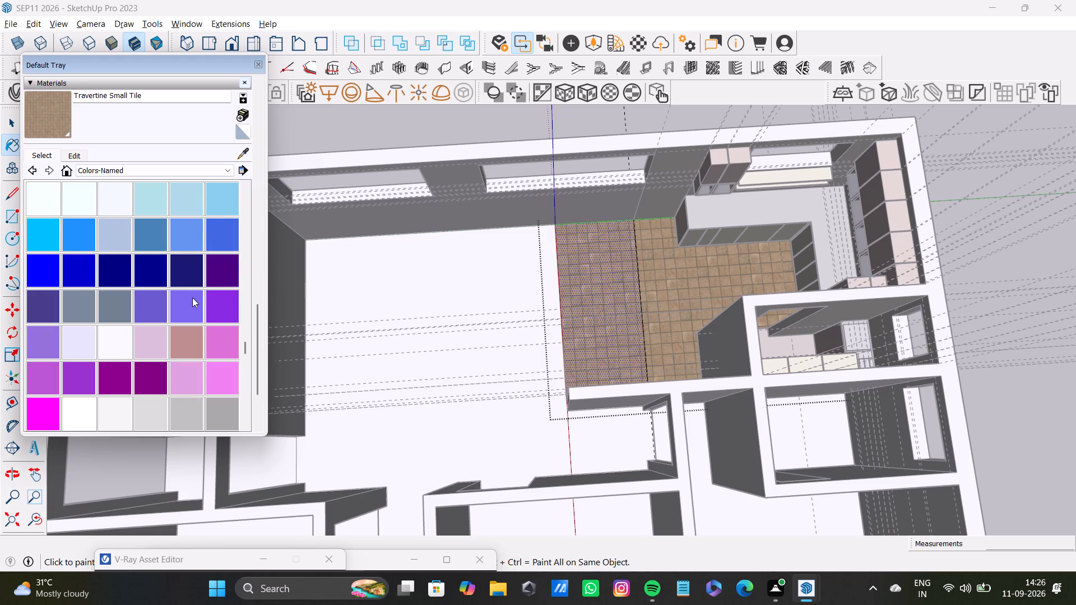
pyautogui.scroll(-3, 121, 311)
pyautogui.click(115, 240)
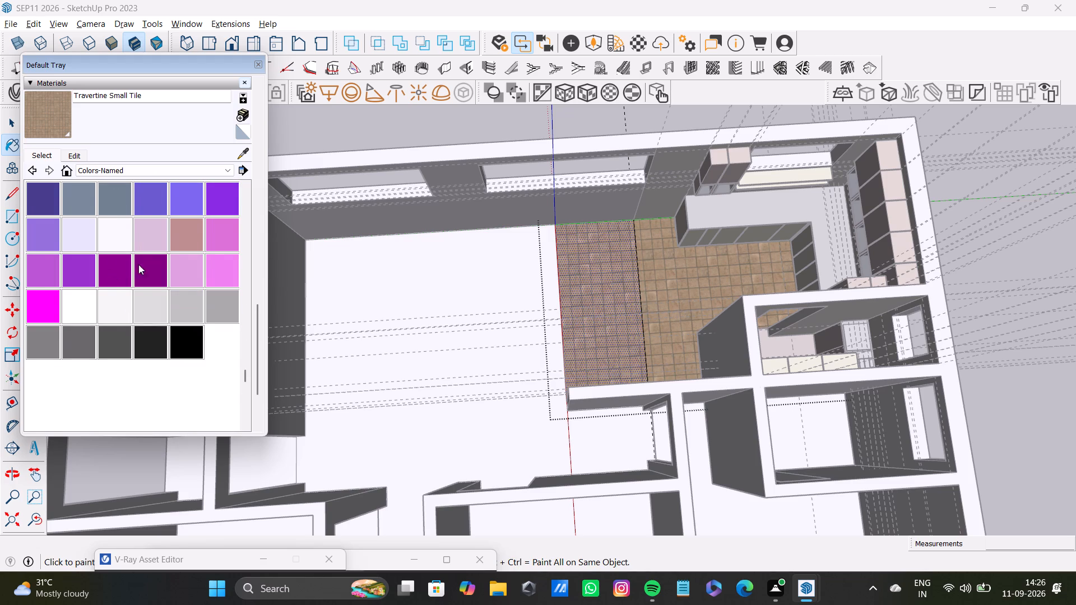
pyautogui.click(598, 265)
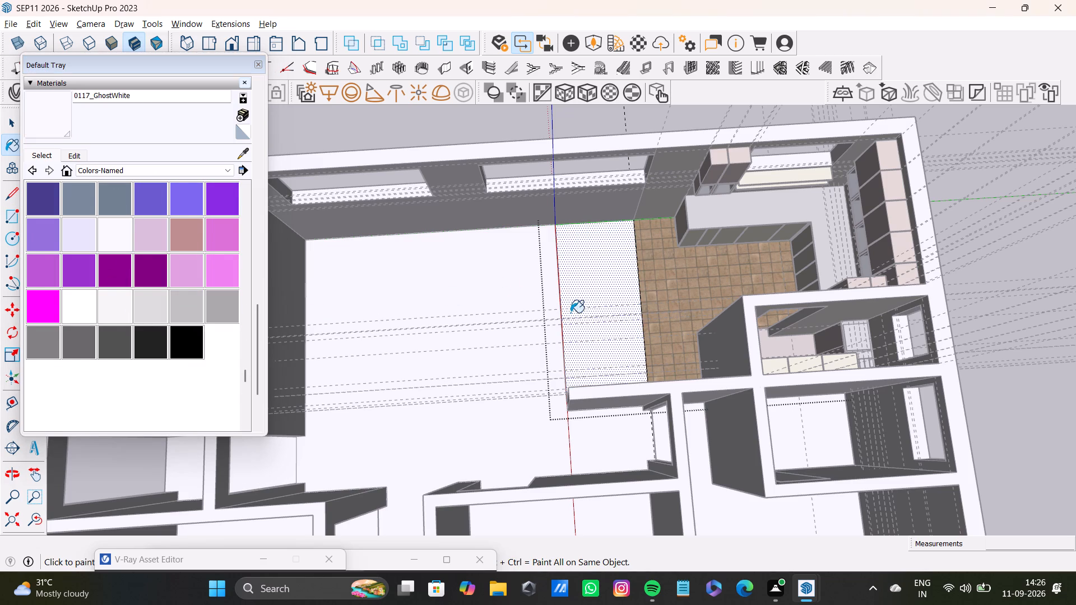
pyautogui.press('space')
pyautogui.scroll(8, 580, 310)
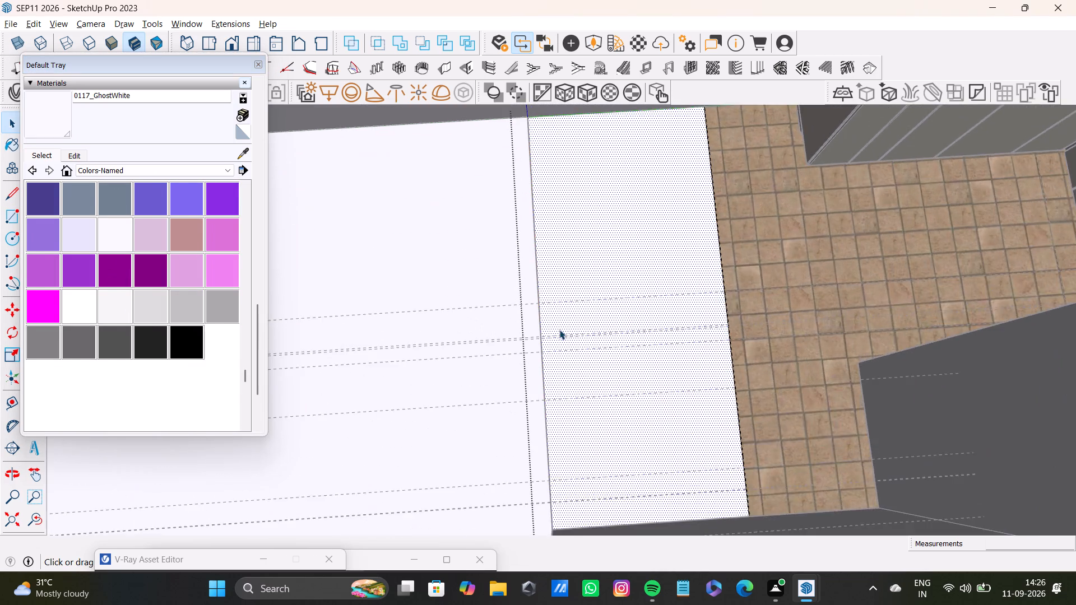
pyautogui.scroll(3, 559, 329)
pyautogui.scroll(-16, 546, 370)
pyautogui.click(546, 155)
pyautogui.press('space')
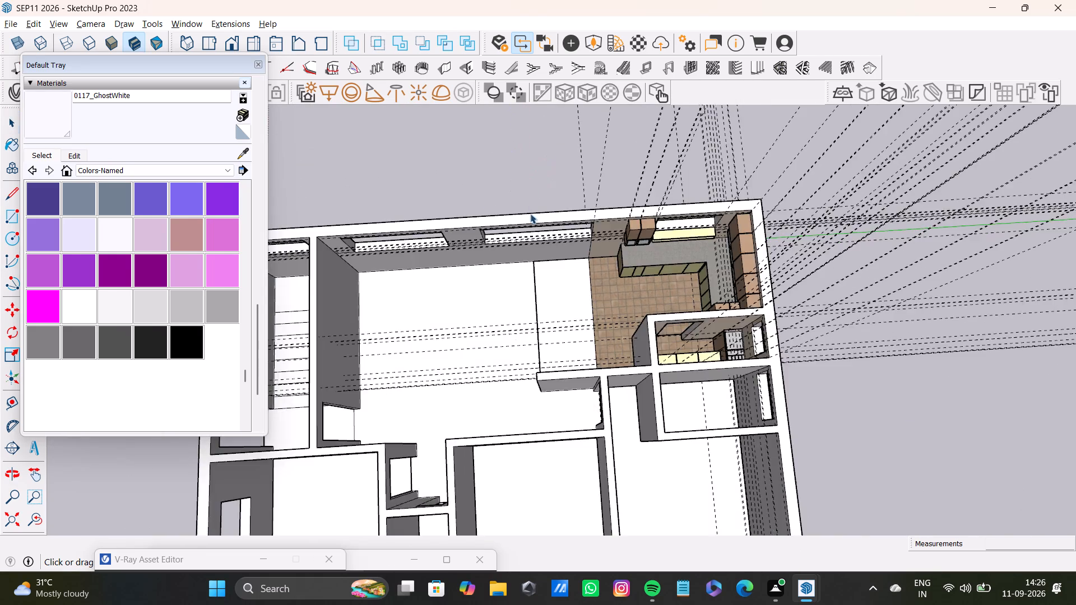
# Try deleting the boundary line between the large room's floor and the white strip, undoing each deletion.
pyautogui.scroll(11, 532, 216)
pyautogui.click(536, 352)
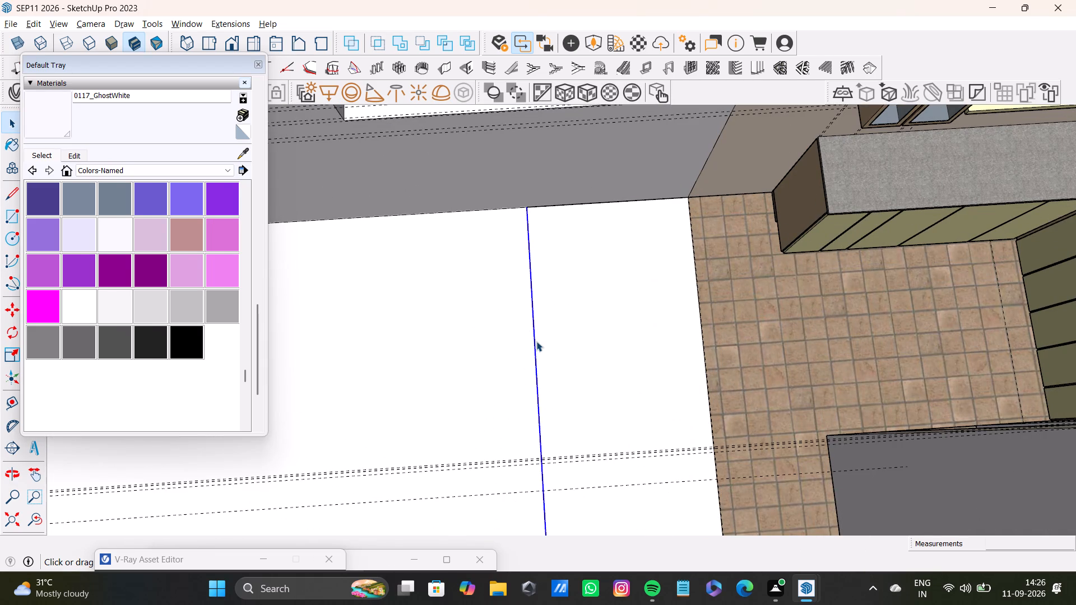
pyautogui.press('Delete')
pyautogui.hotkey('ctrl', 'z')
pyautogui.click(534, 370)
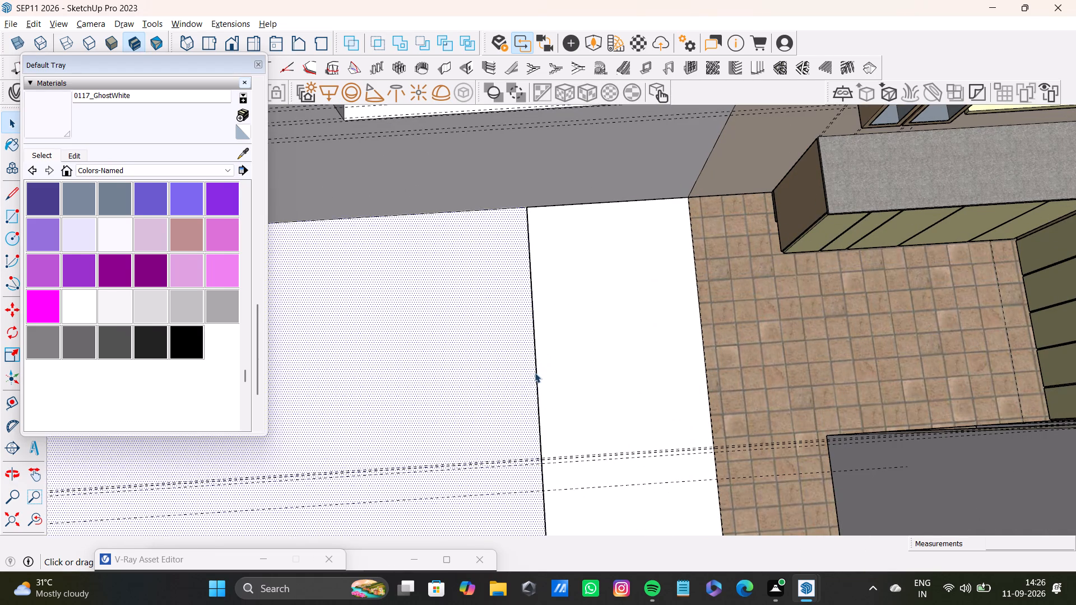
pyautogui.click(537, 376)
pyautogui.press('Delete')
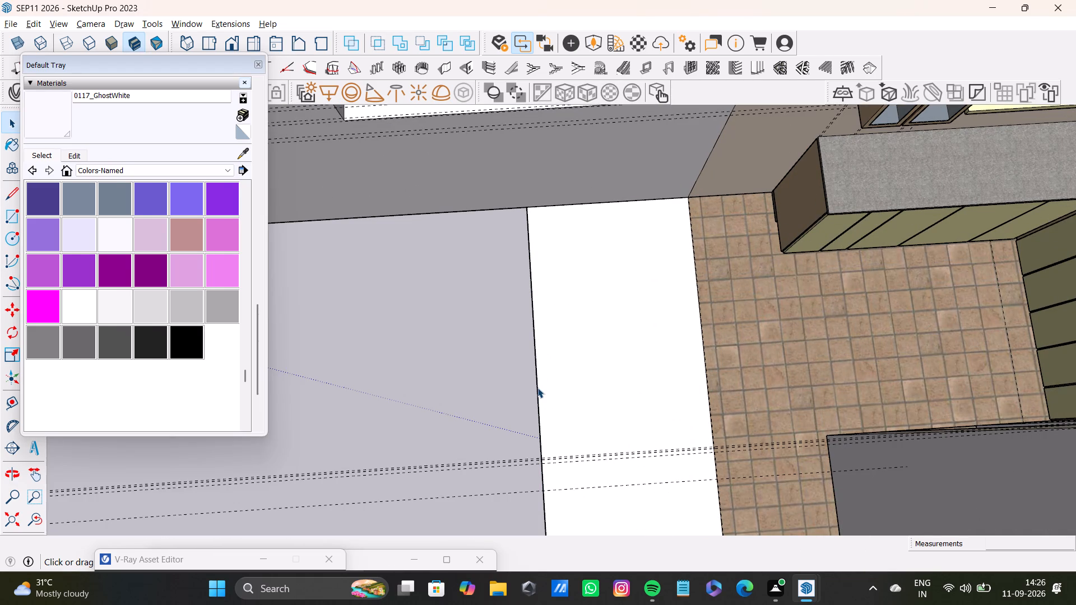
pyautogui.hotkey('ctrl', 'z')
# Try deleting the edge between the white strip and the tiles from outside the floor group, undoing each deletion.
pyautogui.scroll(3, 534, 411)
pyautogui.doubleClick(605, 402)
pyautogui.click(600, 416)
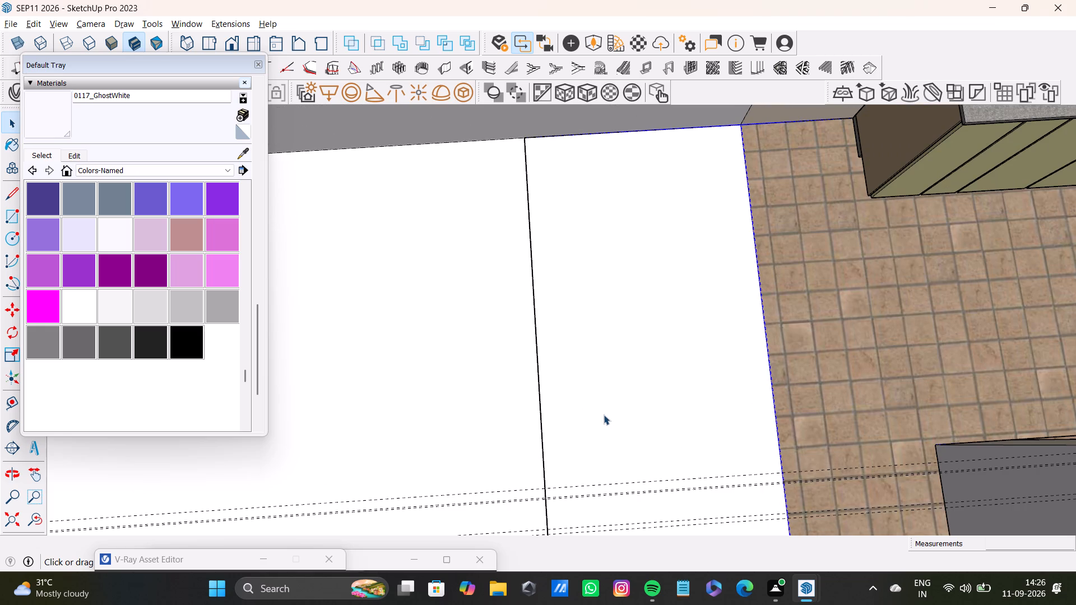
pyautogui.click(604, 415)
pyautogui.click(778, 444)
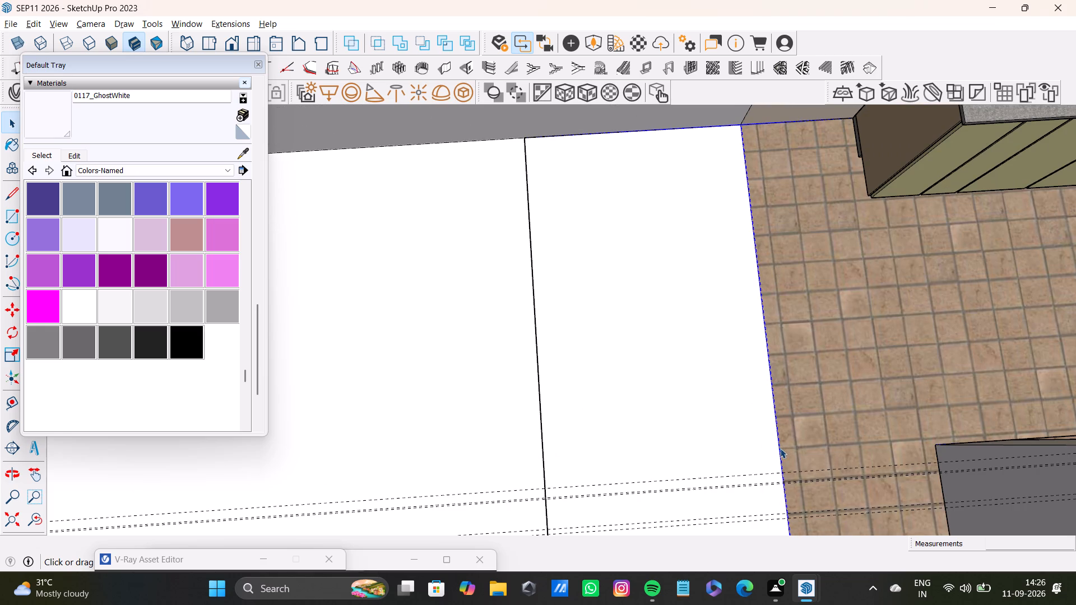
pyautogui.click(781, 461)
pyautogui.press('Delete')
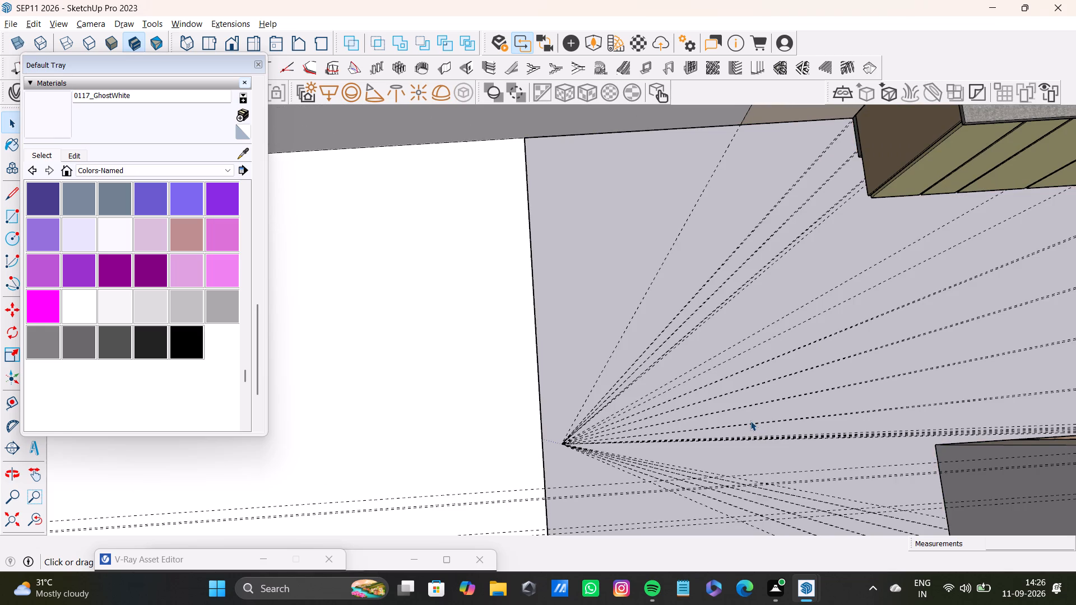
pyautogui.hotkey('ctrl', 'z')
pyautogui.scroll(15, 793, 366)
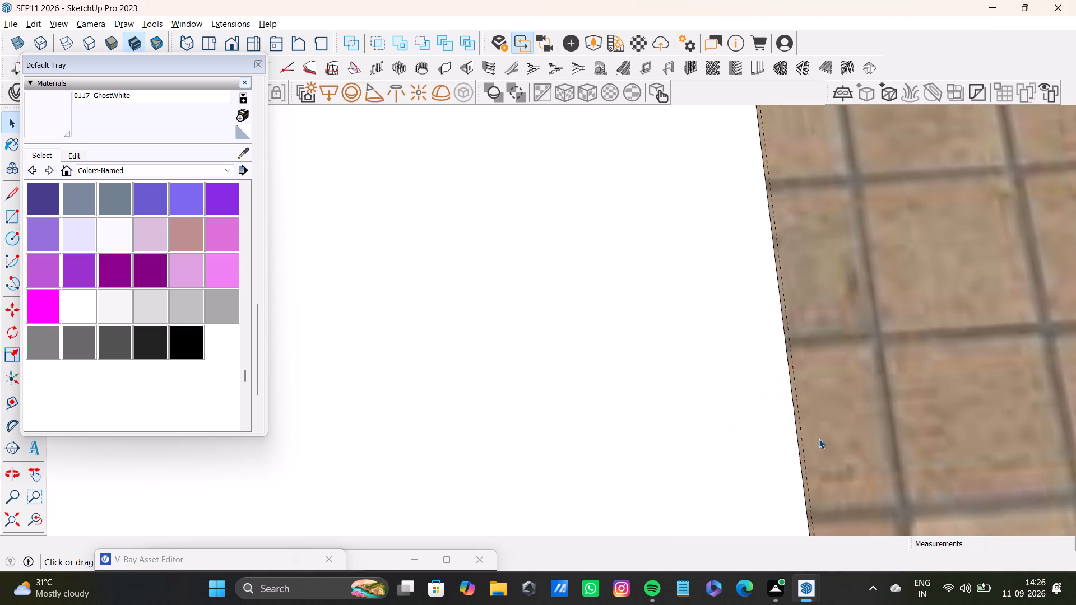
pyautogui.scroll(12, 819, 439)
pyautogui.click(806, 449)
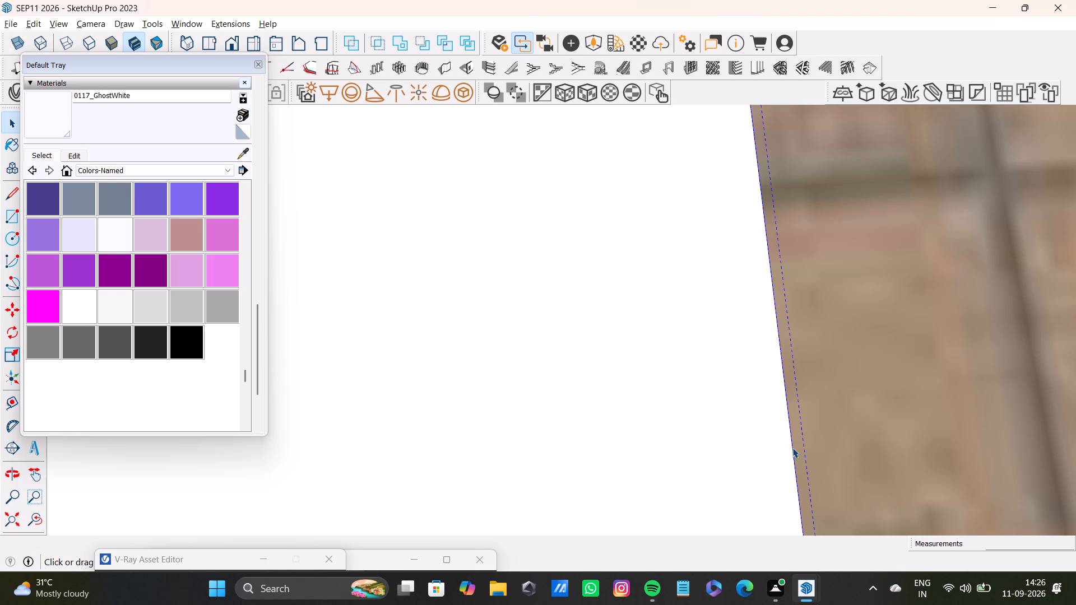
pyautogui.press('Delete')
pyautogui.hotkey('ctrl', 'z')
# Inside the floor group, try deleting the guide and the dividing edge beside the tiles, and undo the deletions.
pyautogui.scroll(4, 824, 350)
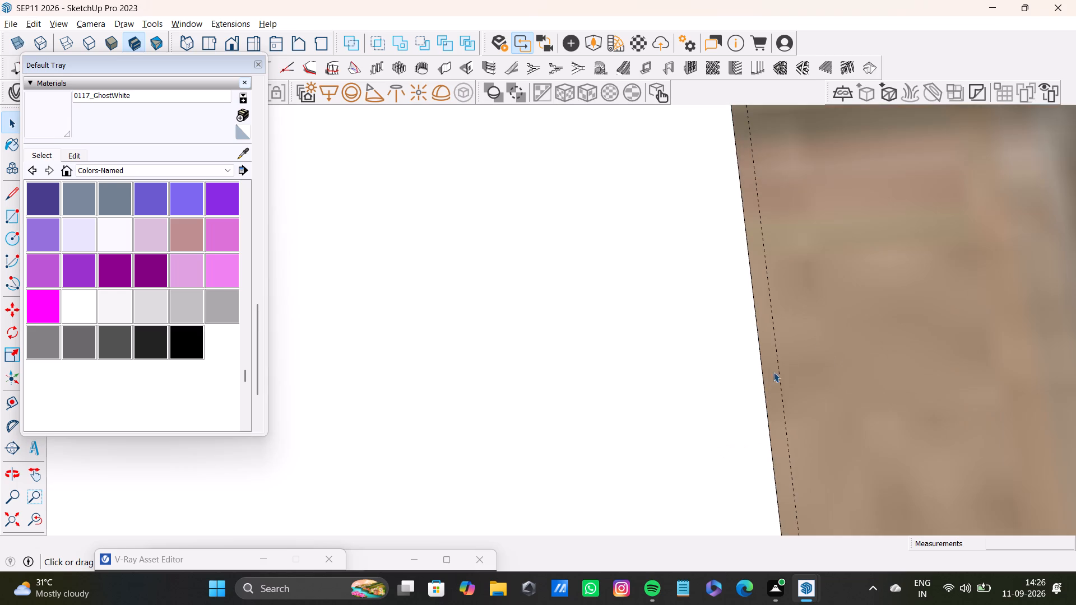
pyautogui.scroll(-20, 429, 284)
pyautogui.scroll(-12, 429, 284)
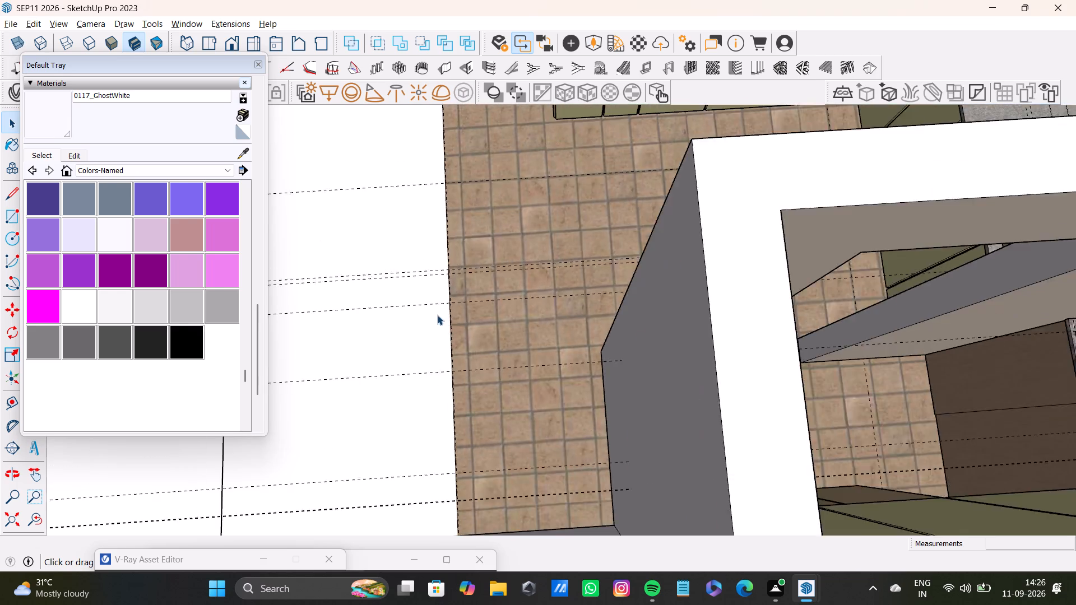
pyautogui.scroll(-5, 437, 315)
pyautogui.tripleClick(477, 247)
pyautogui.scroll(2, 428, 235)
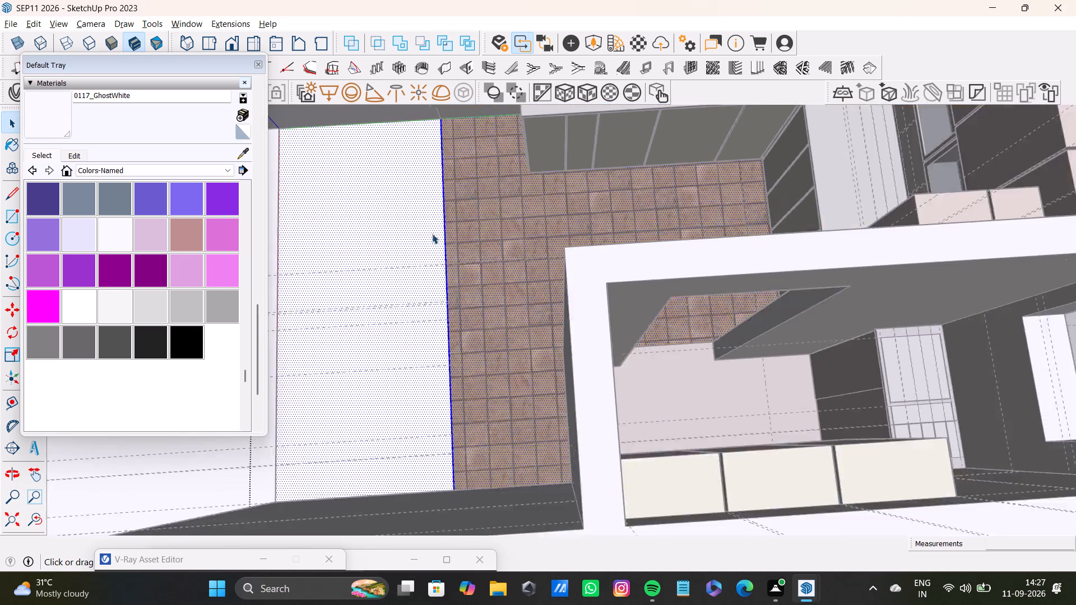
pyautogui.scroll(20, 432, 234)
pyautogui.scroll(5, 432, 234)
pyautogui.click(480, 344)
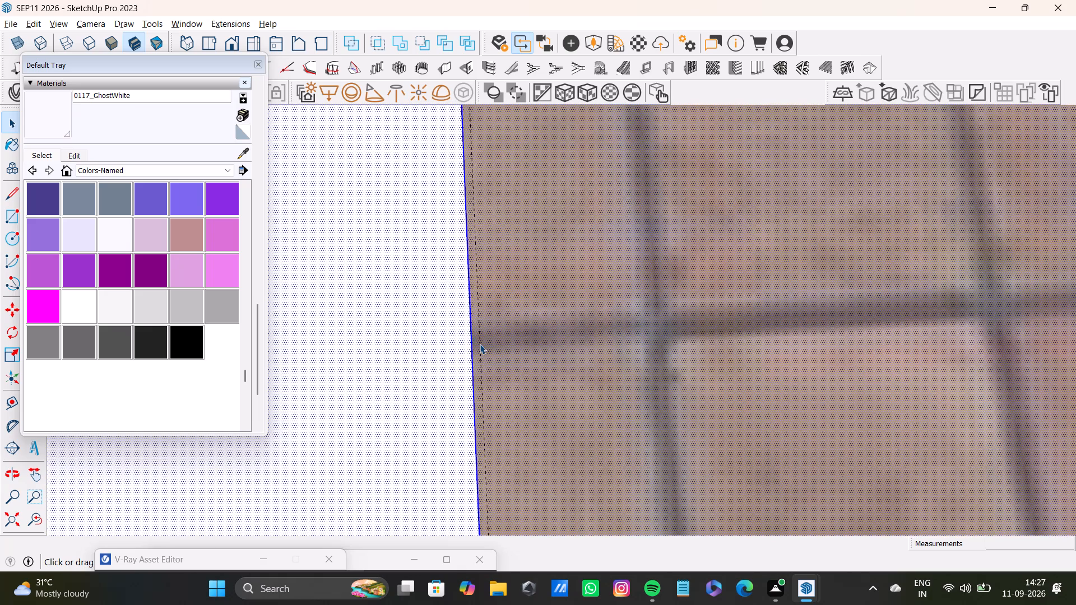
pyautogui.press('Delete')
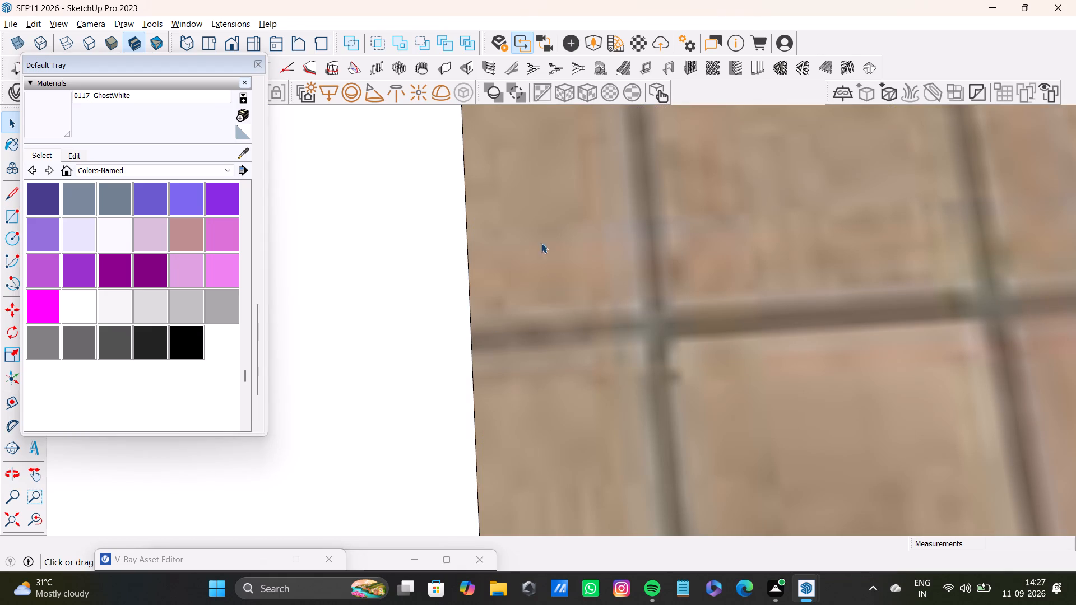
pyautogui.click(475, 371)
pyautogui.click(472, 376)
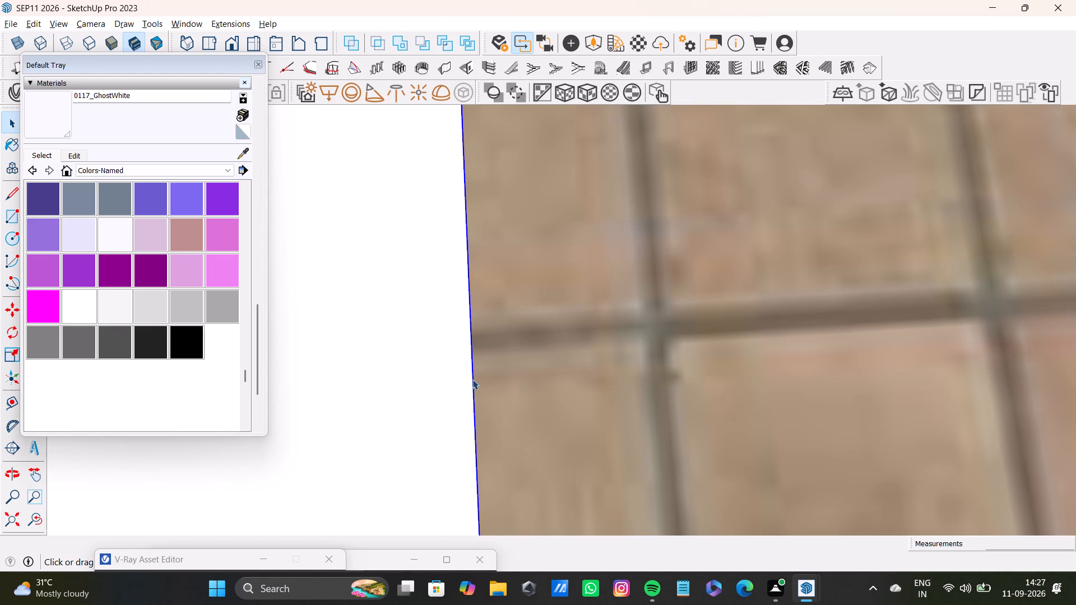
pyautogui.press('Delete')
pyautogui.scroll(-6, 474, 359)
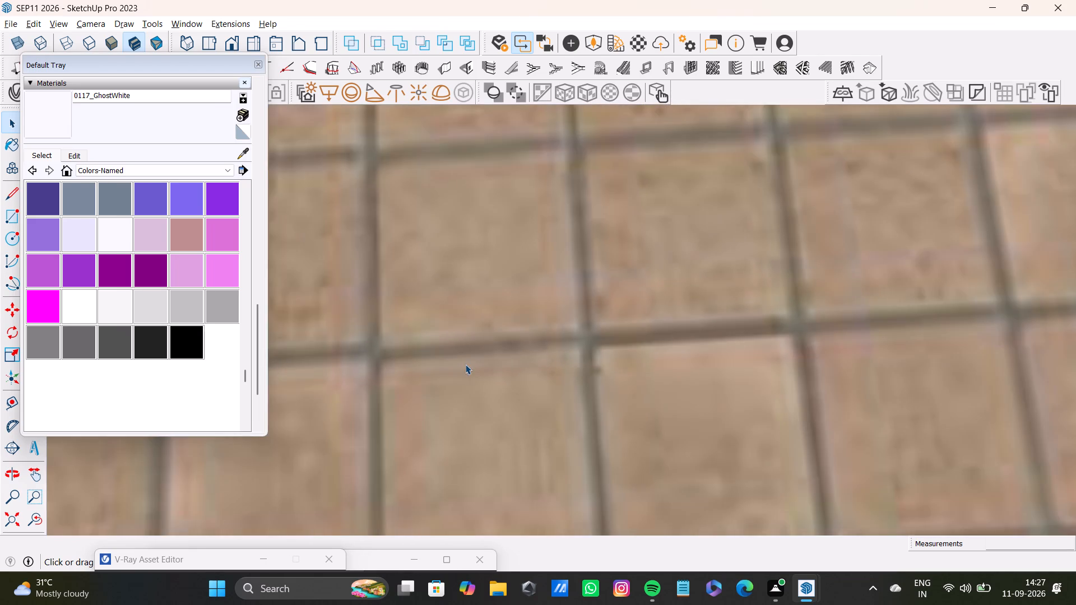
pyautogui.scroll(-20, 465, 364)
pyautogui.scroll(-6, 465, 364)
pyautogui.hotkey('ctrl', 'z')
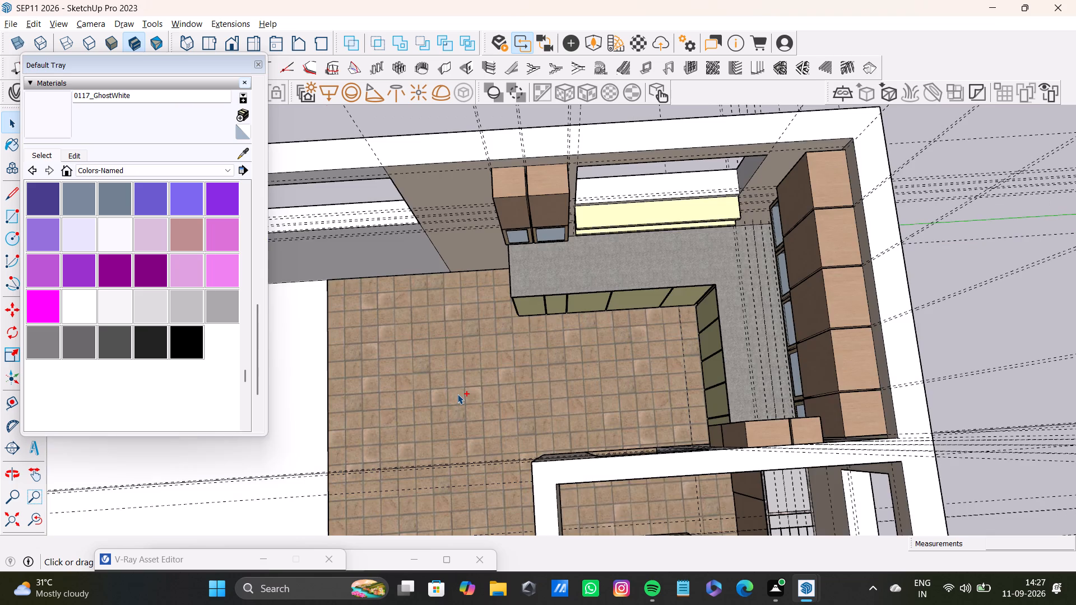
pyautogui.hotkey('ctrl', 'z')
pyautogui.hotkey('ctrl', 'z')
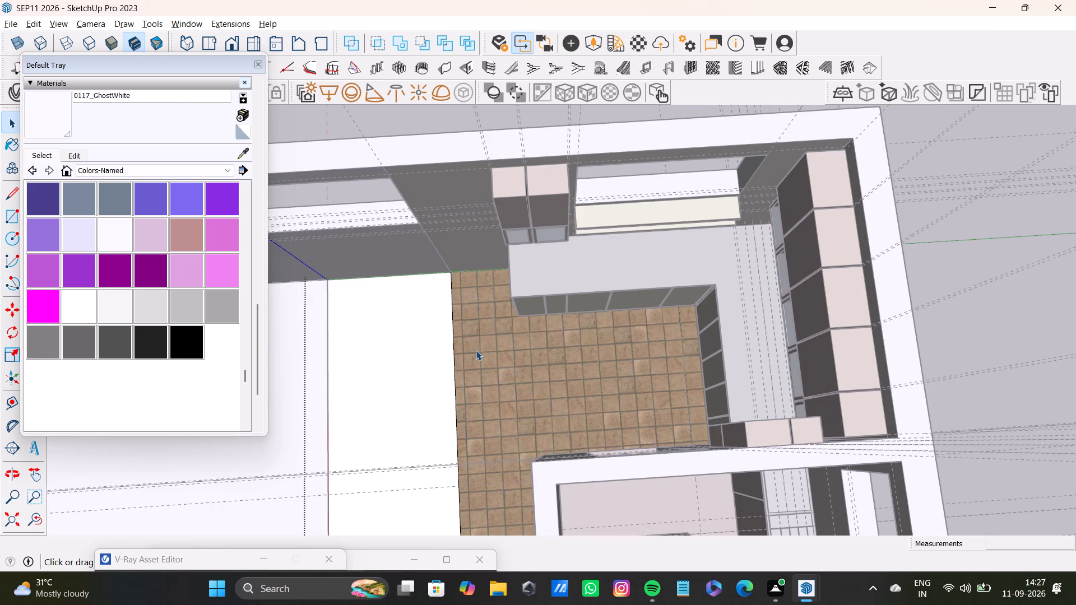
# Leave the floor group and examine the kitchen, the small room's doorway and the tiled floor from several angles.
pyautogui.click(975, 276)
pyautogui.scroll(-13, 676, 418)
pyautogui.moveTo(625, 435); pyautogui.dragTo(882, 362, button='middle')
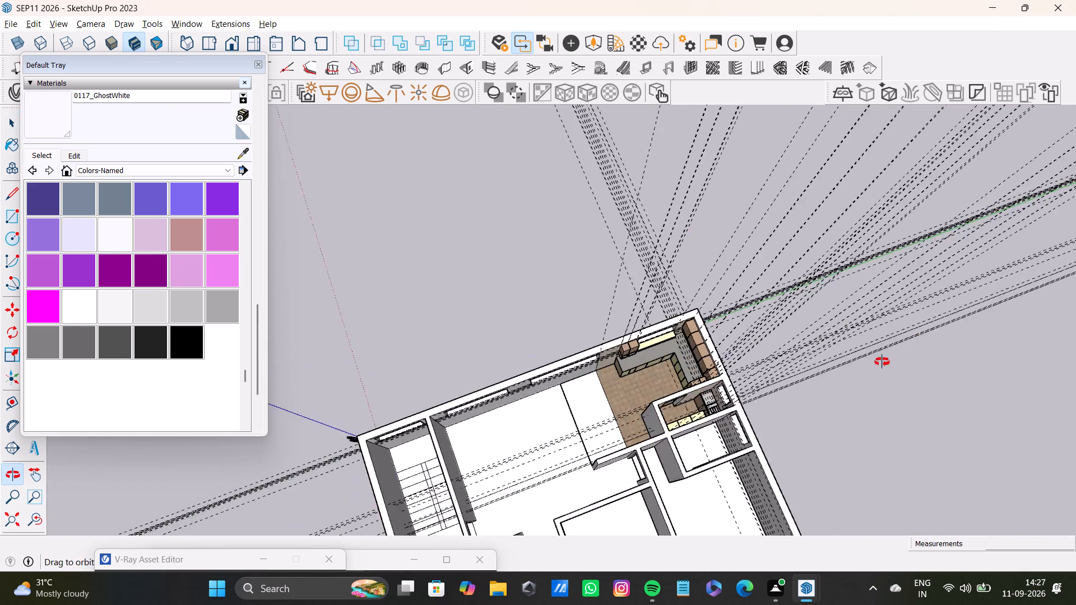
pyautogui.moveTo(882, 362); pyautogui.dragTo(927, 329, button='middle')
pyautogui.scroll(14, 635, 375)
pyautogui.scroll(-7, 662, 333)
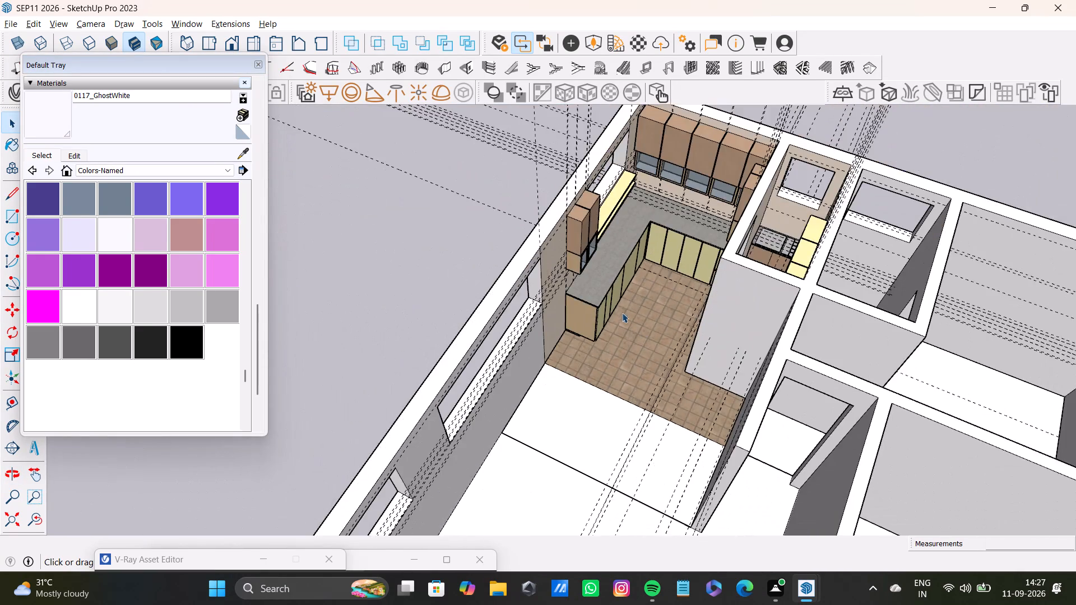
pyautogui.keyDown('shift'); pyautogui.moveTo(620, 306); pyautogui.dragTo(465, 471, button='middle'); pyautogui.keyUp('shift')
pyautogui.moveTo(469, 466); pyautogui.dragTo(382, 319, button='middle')
pyautogui.scroll(7, 412, 367)
pyautogui.moveTo(474, 390); pyautogui.dragTo(952, 519, button='middle')
pyautogui.scroll(4, 755, 387)
pyautogui.keyDown('shift'); pyautogui.moveTo(704, 351); pyautogui.dragTo(680, 426, button='middle'); pyautogui.keyUp('shift')
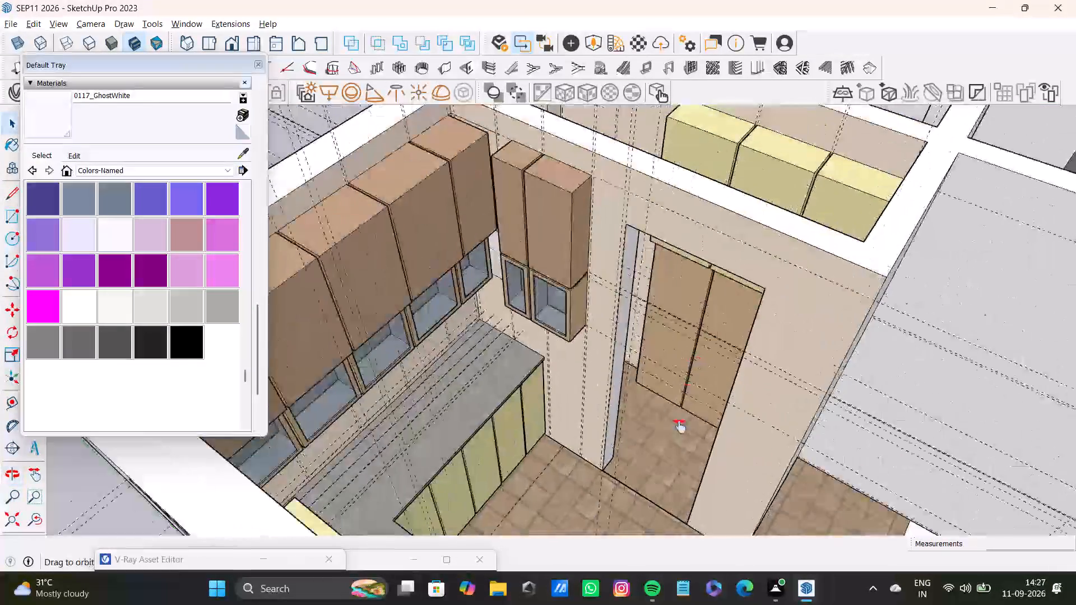
pyautogui.keyDown('shift'); pyautogui.moveTo(680, 426); pyautogui.dragTo(675, 443, button='middle'); pyautogui.keyUp('shift')
pyautogui.moveTo(674, 442); pyautogui.dragTo(493, 389, button='middle')
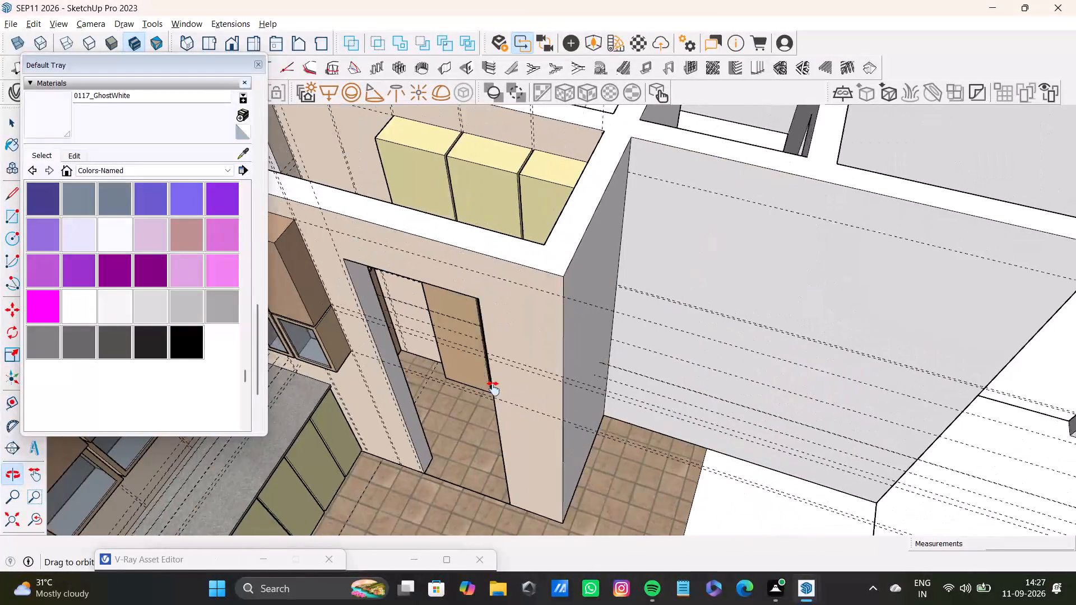
pyautogui.moveTo(493, 389); pyautogui.dragTo(490, 389, button='middle')
pyautogui.scroll(2, 414, 292)
pyautogui.scroll(-4, 412, 292)
pyautogui.moveTo(402, 313); pyautogui.dragTo(184, 393, button='middle')
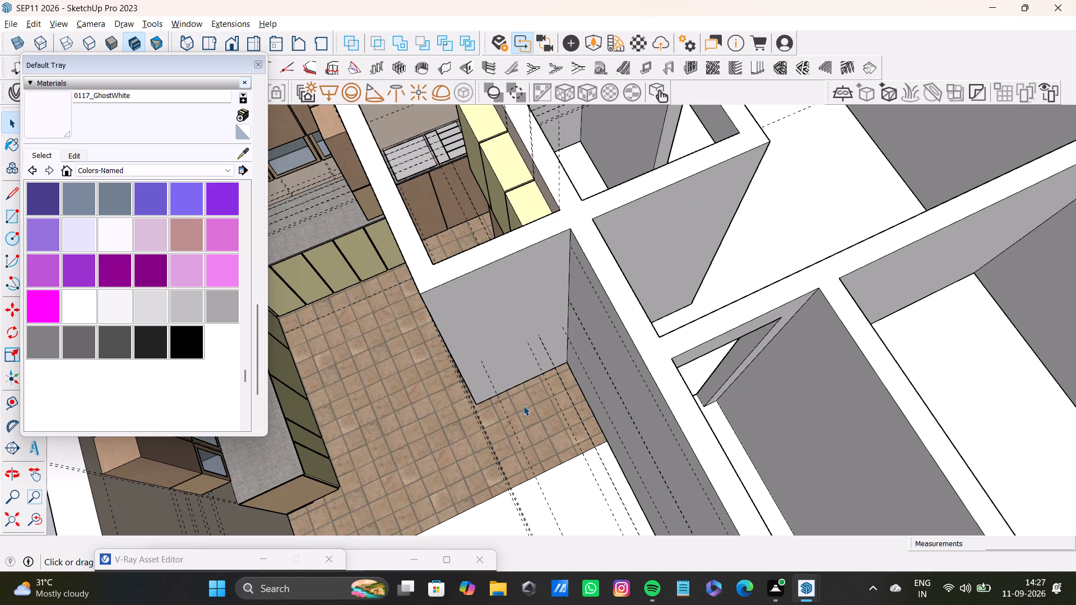
# Close the V-Ray Asset Editor and bring the Chaos Cosmos Browser into view.
pyautogui.moveTo(214, 552); pyautogui.dragTo(238, 365)
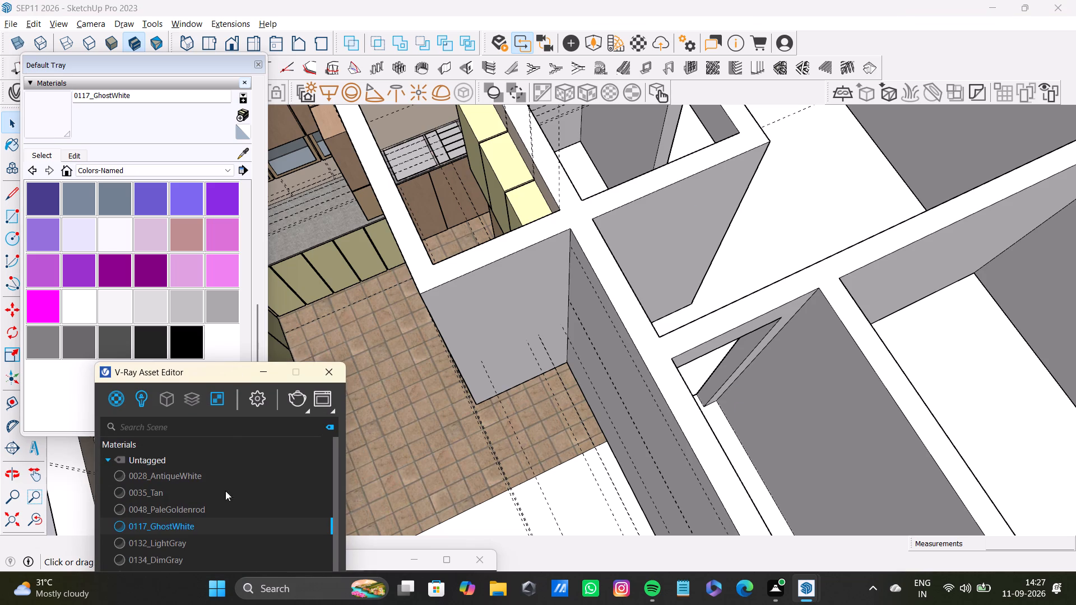
pyautogui.click(334, 370)
pyautogui.moveTo(342, 560); pyautogui.dragTo(302, 144)
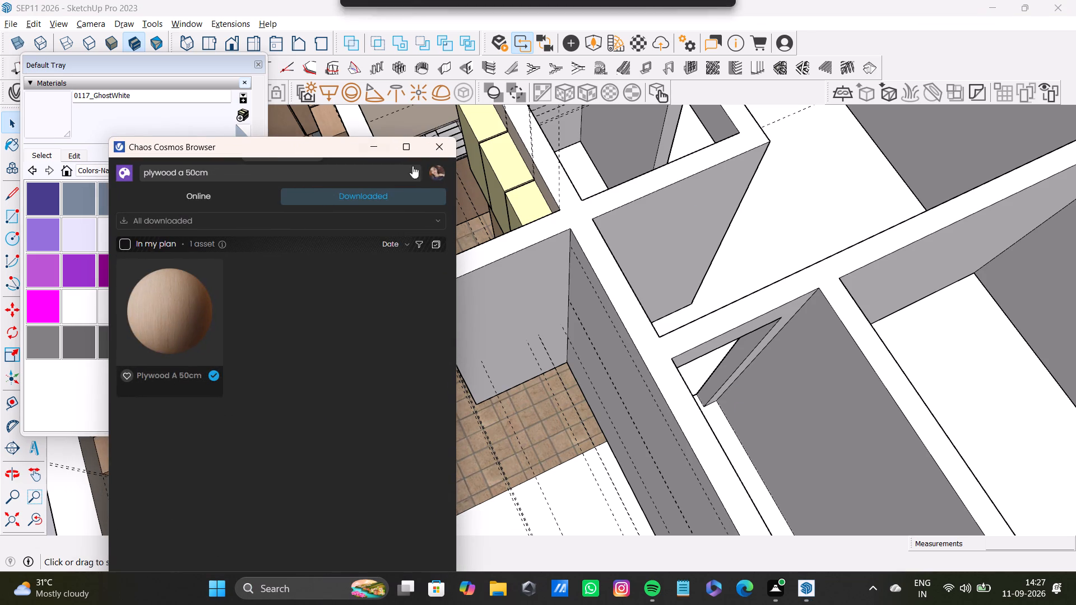
# Close the Chaos Cosmos Browser and the materials tray.
pyautogui.click(432, 146)
pyautogui.click(254, 62)
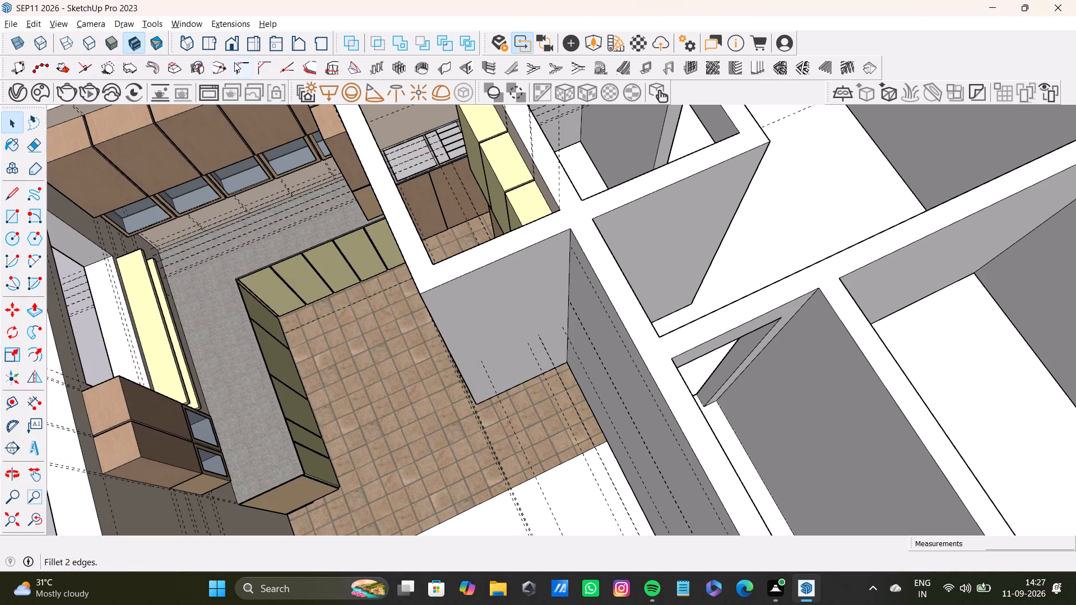
# Examine the kitchen, the small room and the surrounding rooms from several angles.
pyautogui.scroll(-8, 110, 334)
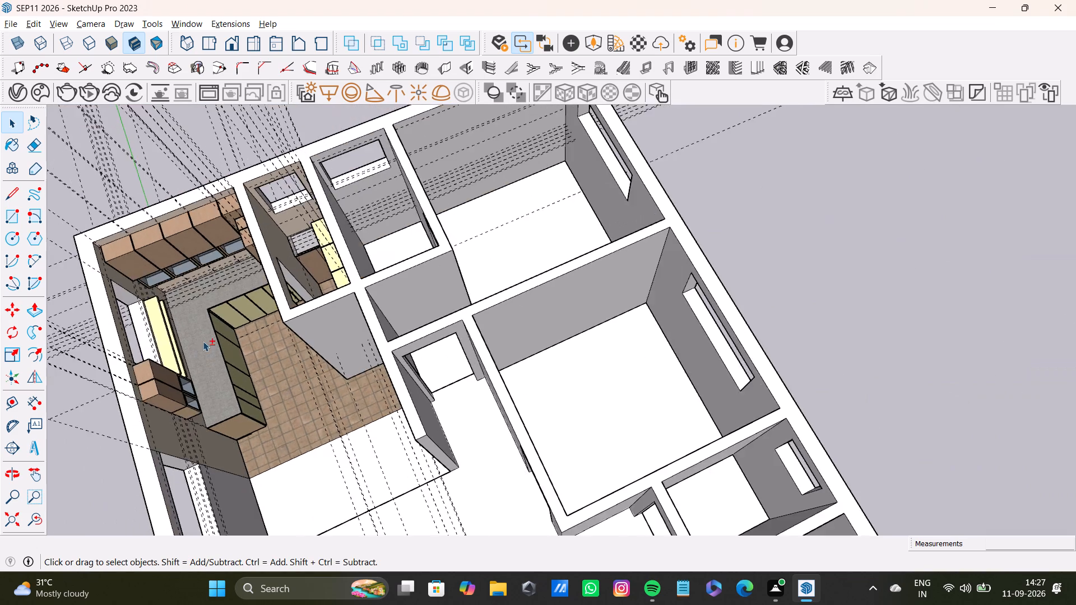
pyautogui.keyDown('shift'); pyautogui.moveTo(200, 339); pyautogui.dragTo(352, 310, button='middle'); pyautogui.keyUp('shift')
pyautogui.moveTo(451, 312); pyautogui.dragTo(354, 319, button='middle')
pyautogui.keyDown('shift'); pyautogui.scroll(-3, 399, 308); pyautogui.keyUp('shift')
pyautogui.keyDown('shift'); pyautogui.moveTo(407, 308); pyautogui.dragTo(436, 418, button='middle'); pyautogui.keyUp('shift')
pyautogui.moveTo(480, 402); pyautogui.dragTo(288, 345, button='middle')
pyautogui.scroll(4, 508, 289)
pyautogui.keyDown('shift'); pyautogui.moveTo(516, 283); pyautogui.dragTo(562, 346, button='middle'); pyautogui.keyUp('shift')
pyautogui.moveTo(508, 348); pyautogui.dragTo(204, 341, button='middle')
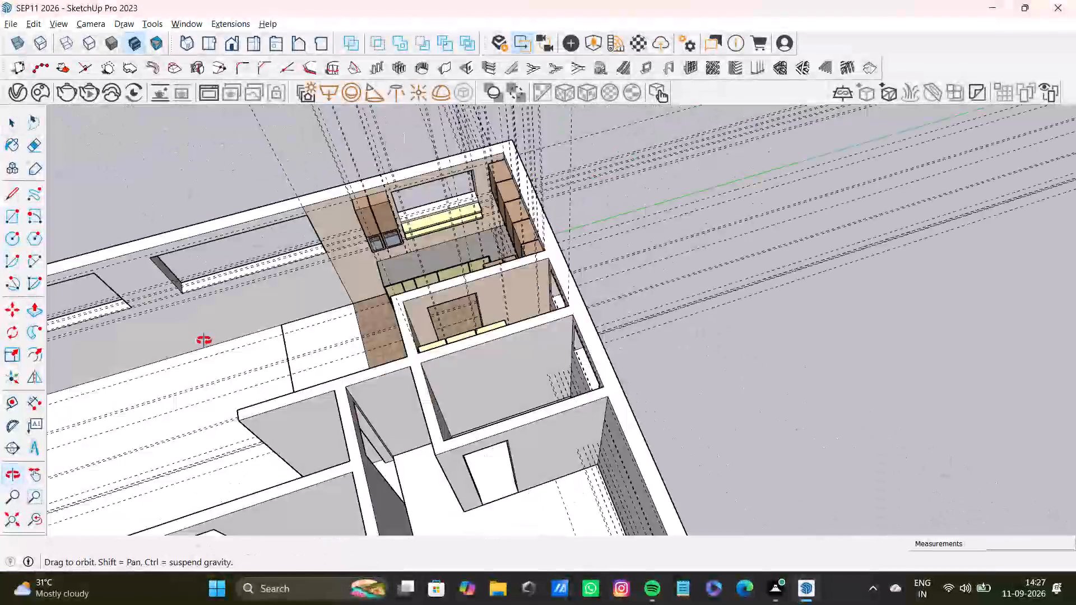
pyautogui.moveTo(204, 341); pyautogui.dragTo(188, 329, button='middle')
pyautogui.scroll(3, 318, 272)
pyautogui.keyDown('shift'); pyautogui.moveTo(330, 268); pyautogui.dragTo(386, 427, button='middle'); pyautogui.keyUp('shift')
pyautogui.moveTo(402, 405); pyautogui.dragTo(716, 480, button='middle')
pyautogui.scroll(3, 615, 421)
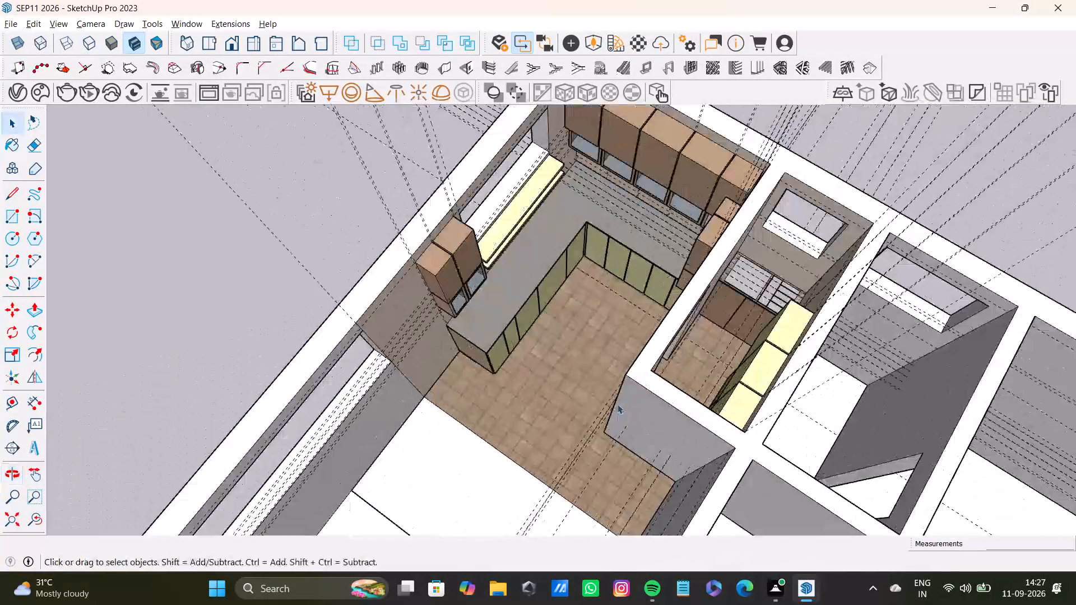
pyautogui.keyDown('shift'); pyautogui.moveTo(601, 356); pyautogui.dragTo(469, 393, button='middle'); pyautogui.keyUp('shift')
pyautogui.moveTo(450, 401); pyautogui.dragTo(741, 298, button='middle')
pyautogui.keyDown('shift'); pyautogui.moveTo(592, 320); pyautogui.dragTo(767, 334, button='middle'); pyautogui.keyUp('shift')
pyautogui.moveTo(630, 333); pyautogui.dragTo(774, 333, button='middle')
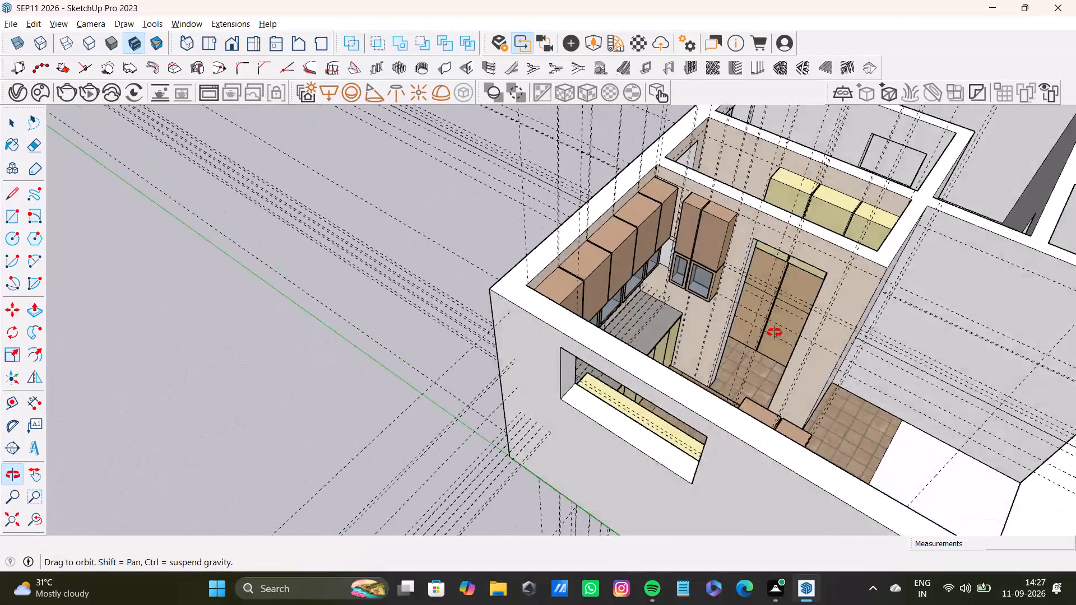
pyautogui.moveTo(774, 333); pyautogui.dragTo(511, 380, button='middle')
# Sample 0028_AntiqueWhite from the kitchen wall and paint the two unpainted wall faces beside the glass-fronted corner cabinets with it.
pyautogui.scroll(11, 372, 299)
pyautogui.moveTo(350, 328); pyautogui.dragTo(463, 276, button='middle')
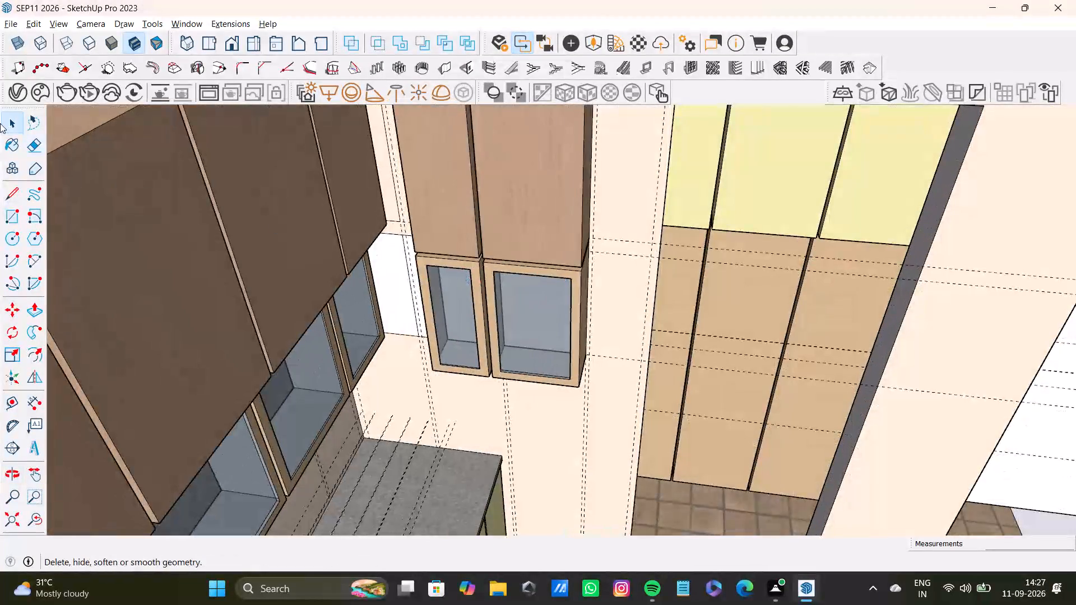
pyautogui.moveTo(10, 147); pyautogui.dragTo(16, 145)
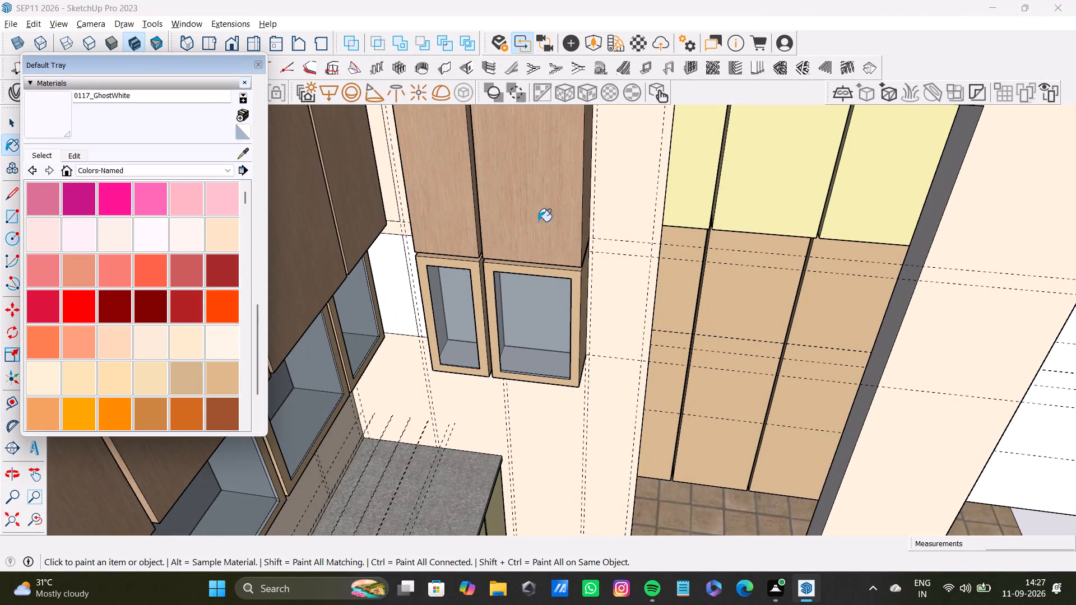
pyautogui.click(236, 158)
pyautogui.click(606, 164)
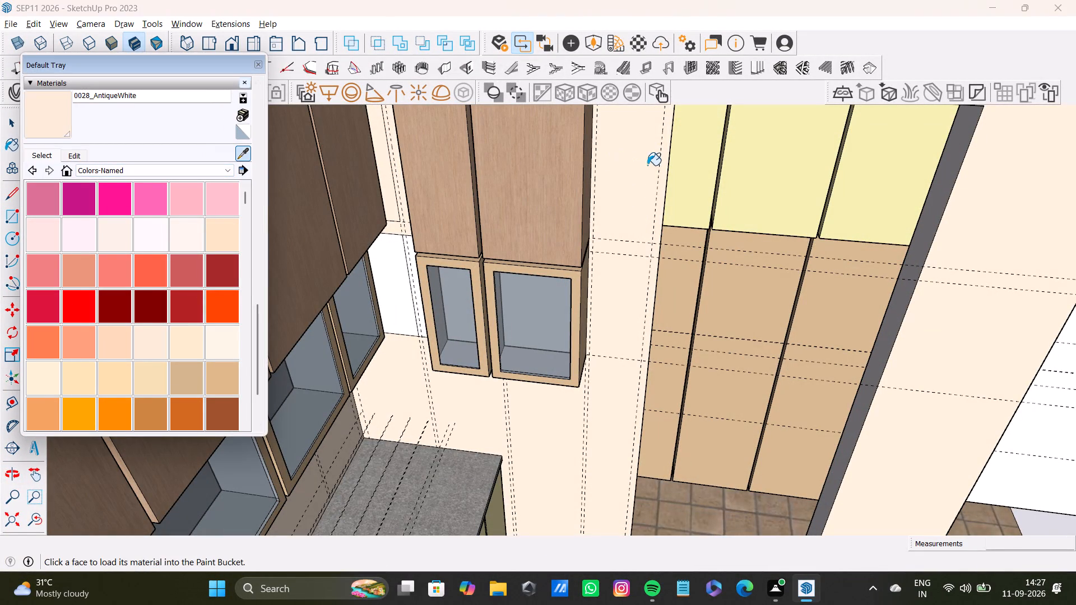
pyautogui.scroll(7, 344, 270)
pyautogui.moveTo(406, 285); pyautogui.dragTo(439, 167, button='middle')
pyautogui.press('space')
pyautogui.click(440, 184)
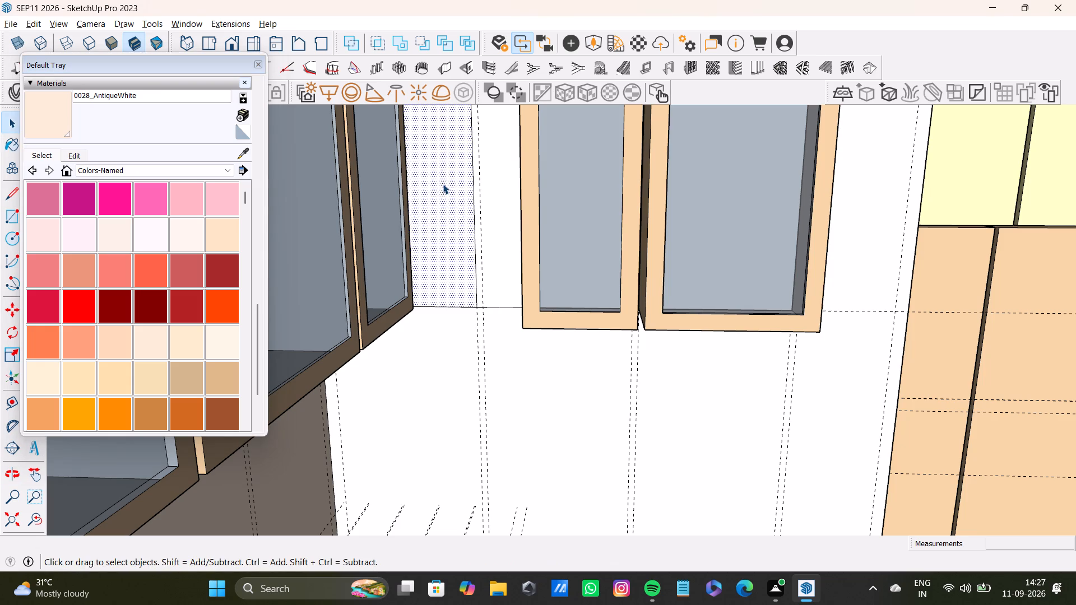
pyautogui.click(508, 199)
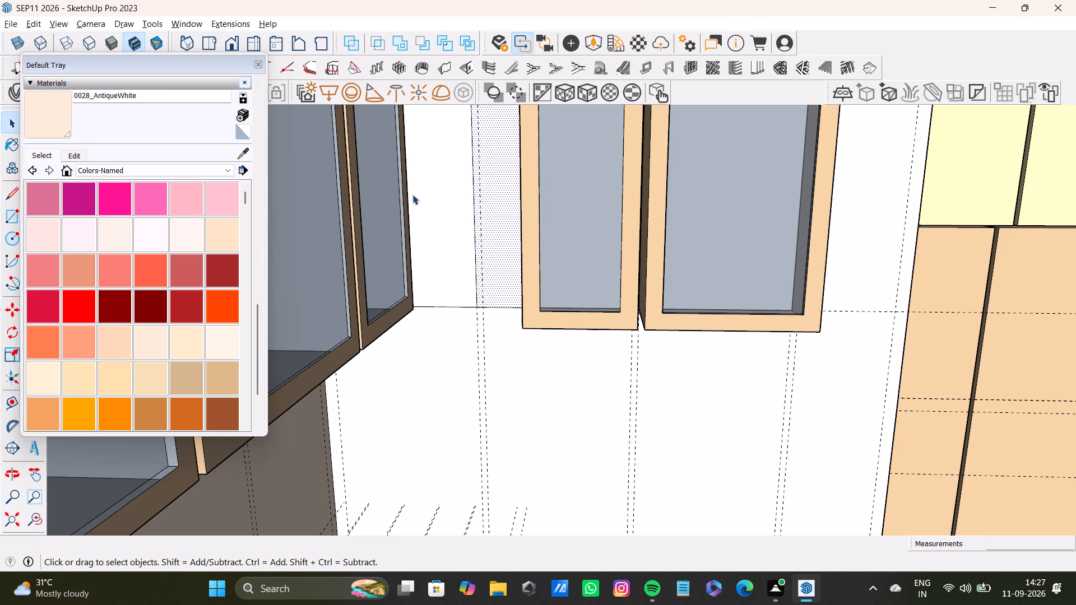
pyautogui.keyDown('shift'); pyautogui.click(423, 196); pyautogui.keyUp('shift')
pyautogui.keyDown('shift'); pyautogui.click(61, 113); pyautogui.keyUp('shift')
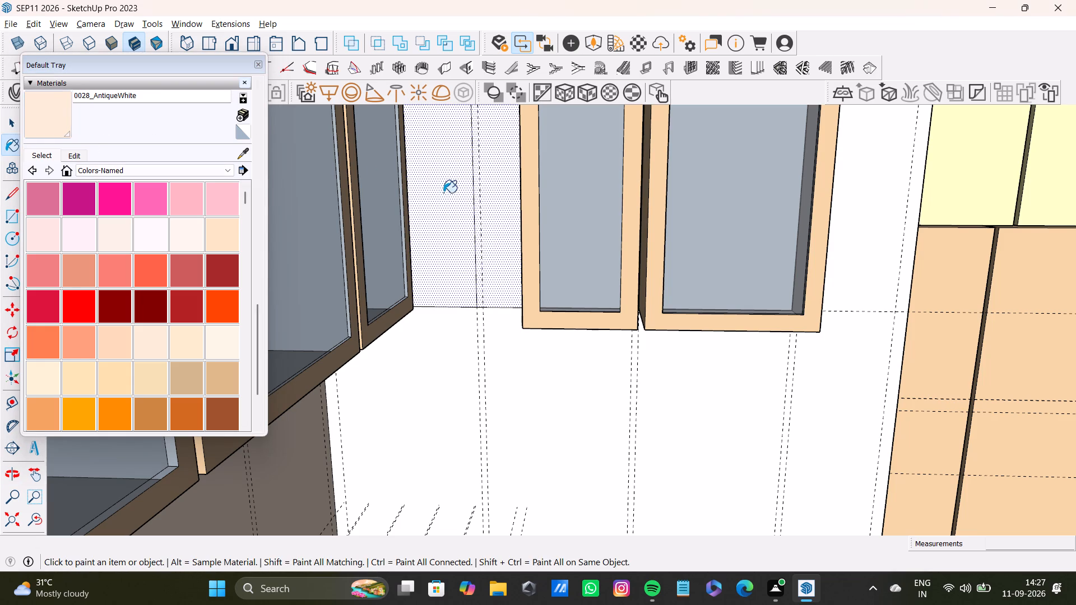
pyautogui.keyDown('shift'); pyautogui.click(443, 193); pyautogui.keyUp('shift')
pyautogui.keyDown('shift'); pyautogui.click(495, 194); pyautogui.keyUp('shift')
pyautogui.keyDown('shift'); pyautogui.click(485, 199); pyautogui.keyUp('shift')
pyautogui.keyDown('shift'); pyautogui.click(36, 109); pyautogui.keyUp('shift')
pyautogui.keyDown('shift'); pyautogui.doubleClick(497, 193); pyautogui.keyUp('shift')
# Delete the vertical edge and the upper and lower horizontal edges dividing the painted wall between the corner cabinets.
pyautogui.moveTo(497, 193); pyautogui.dragTo(420, 359, button='middle')
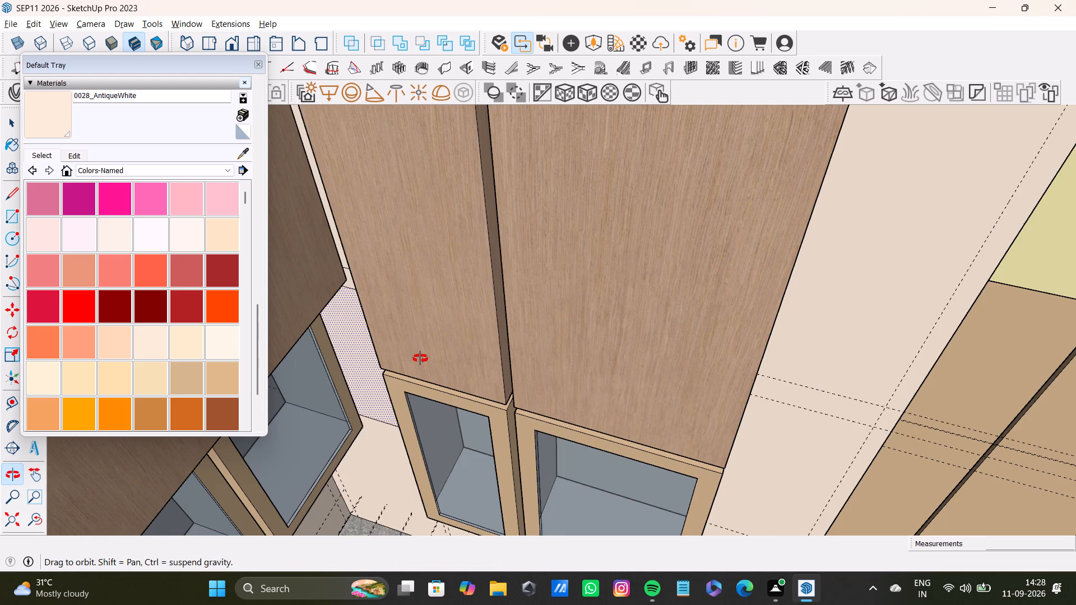
pyautogui.moveTo(420, 359); pyautogui.dragTo(446, 303, button='middle')
pyautogui.scroll(-10, 445, 298)
pyautogui.press('space')
pyautogui.scroll(6, 429, 304)
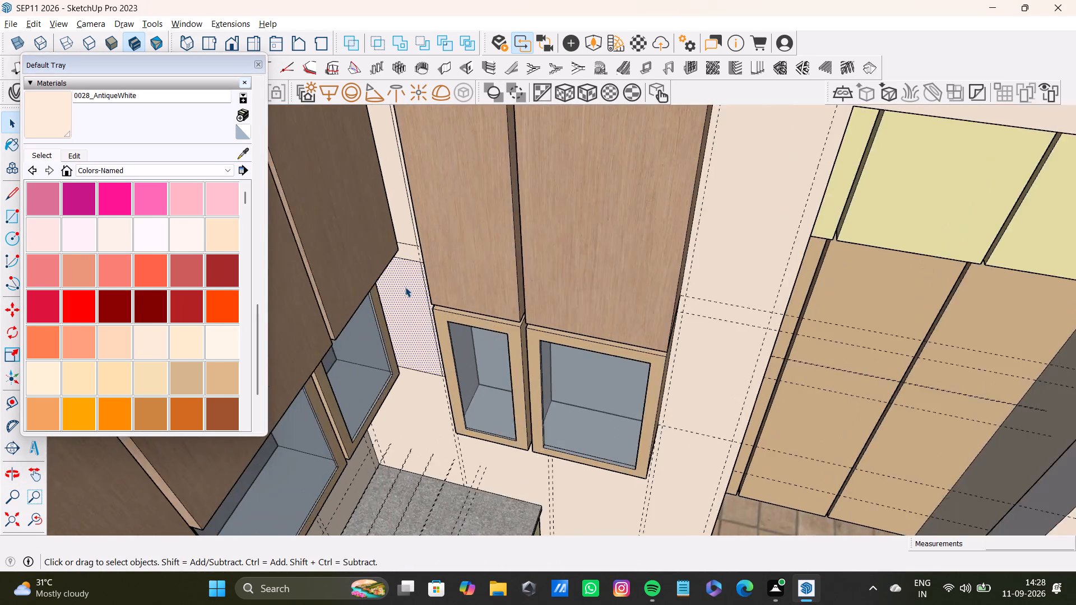
pyautogui.scroll(16, 405, 287)
pyautogui.click(462, 294)
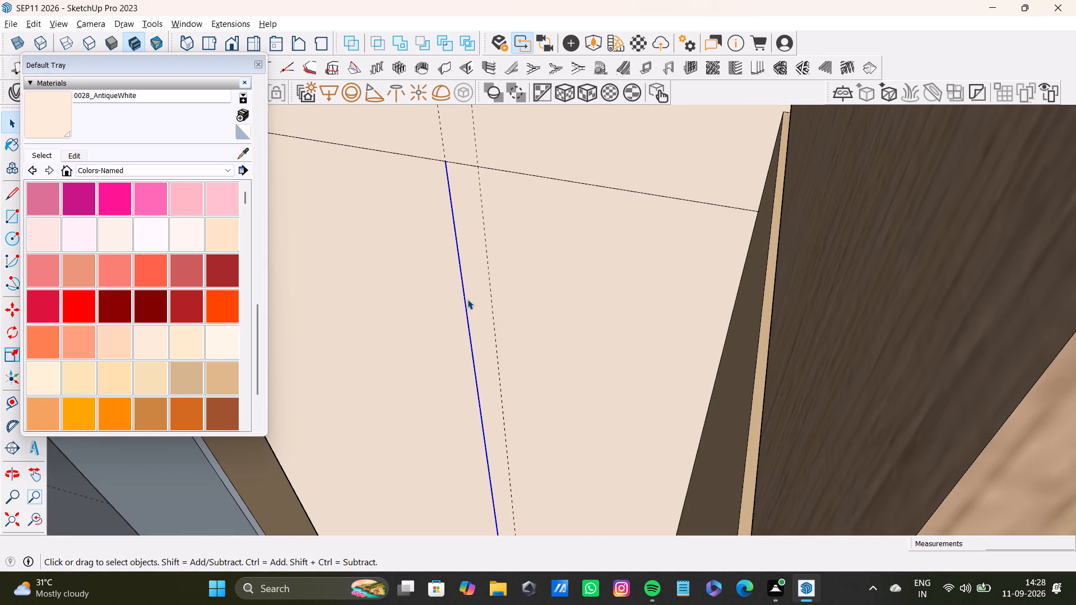
pyautogui.press('Delete')
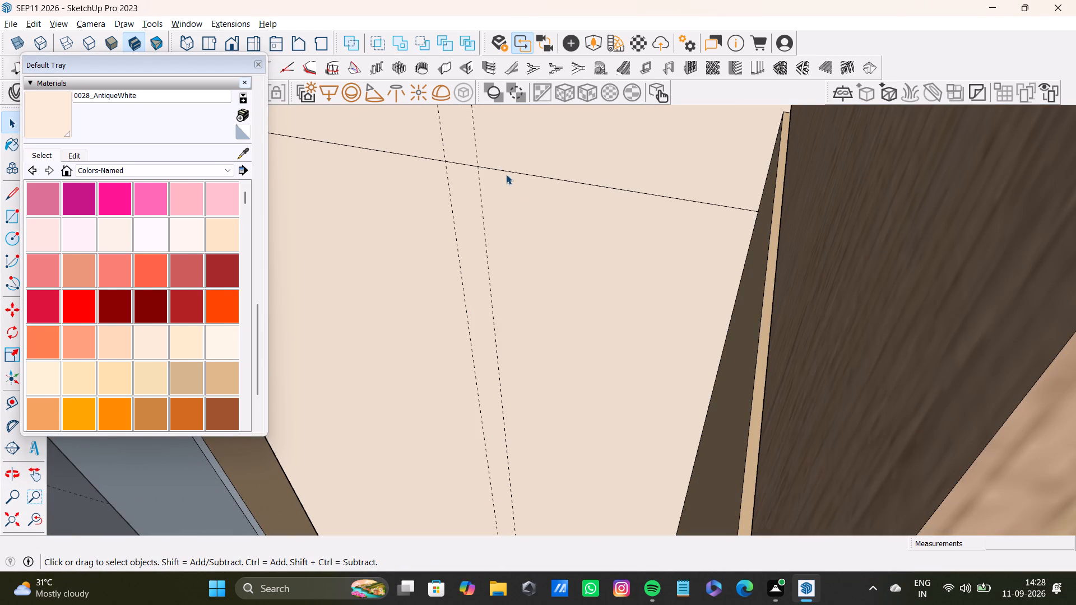
pyautogui.click(507, 171)
pyautogui.press('Delete')
pyautogui.scroll(-9, 511, 203)
pyautogui.keyDown('shift'); pyautogui.moveTo(466, 385); pyautogui.dragTo(486, 294, button='middle'); pyautogui.keyUp('shift')
pyautogui.scroll(7, 495, 384)
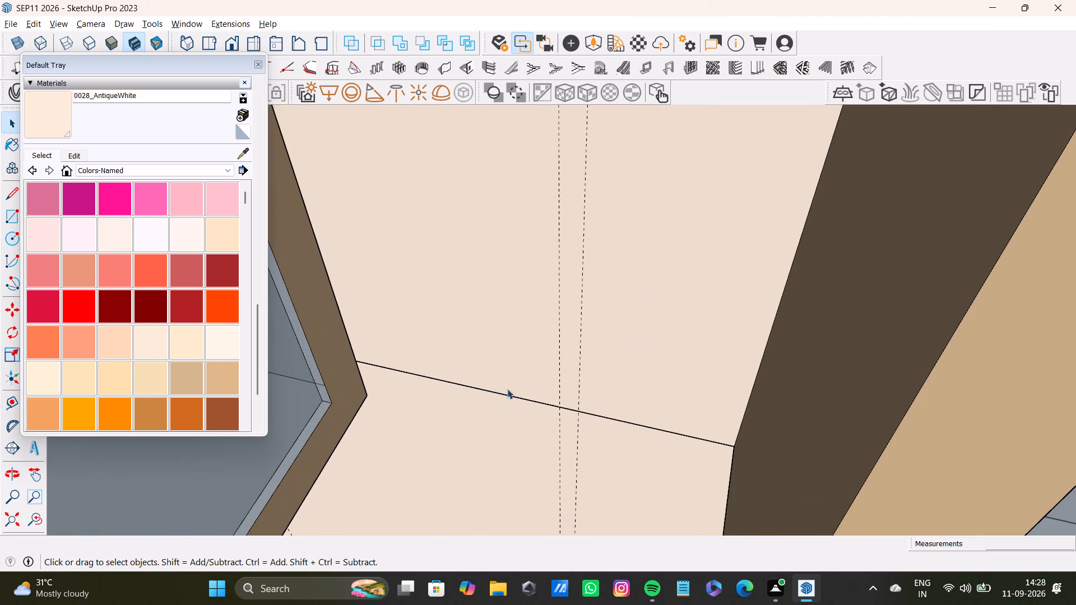
pyautogui.click(514, 399)
pyautogui.press('Delete')
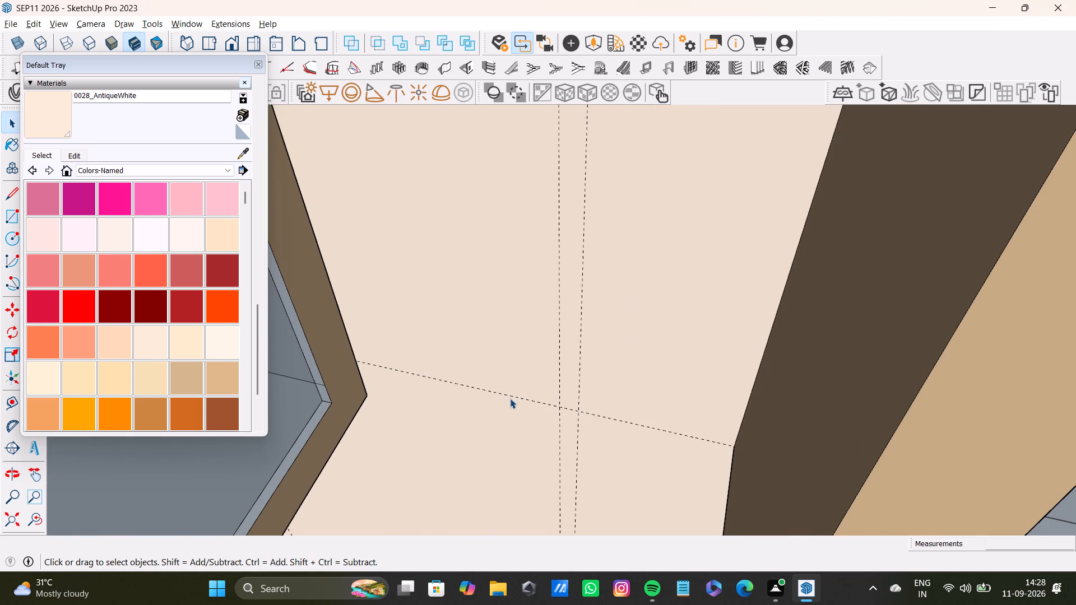
# Delete the leftover horizontal and vertical edges on the painted wall above and between the upper cabinets, including the short one near the corner.
pyautogui.scroll(-18, 469, 145)
pyautogui.moveTo(481, 166); pyautogui.dragTo(485, 166, button='middle')
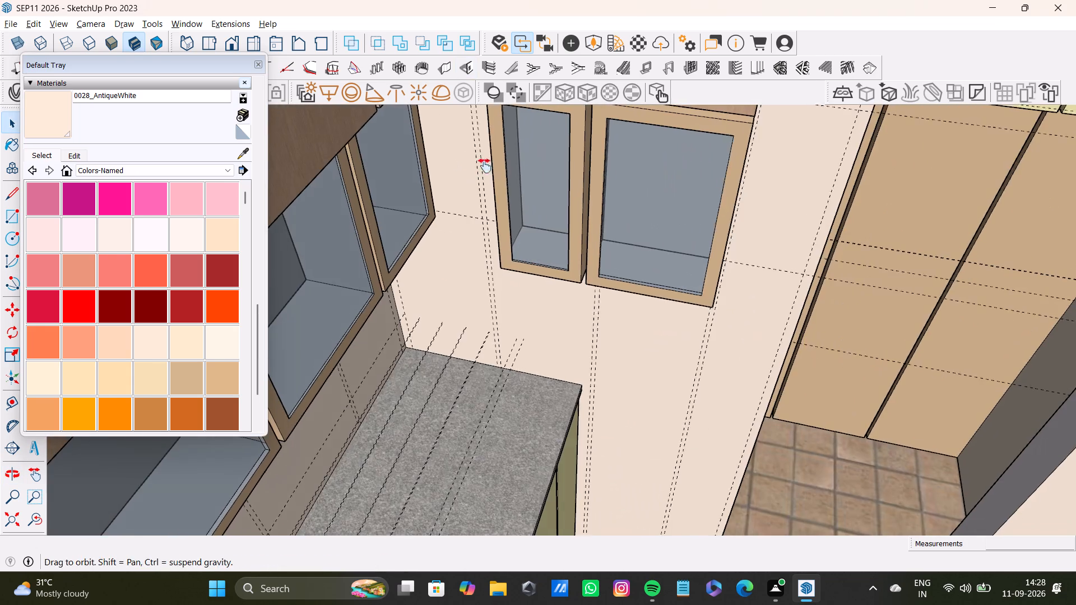
pyautogui.moveTo(485, 166); pyautogui.dragTo(559, 398, button='middle')
pyautogui.scroll(-5, 563, 240)
pyautogui.keyDown('shift'); pyautogui.moveTo(514, 172); pyautogui.dragTo(526, 331, button='middle'); pyautogui.keyUp('shift')
pyautogui.keyDown('shift'); pyautogui.scroll(-1, 514, 172); pyautogui.keyUp('shift')
pyautogui.scroll(11, 538, 258)
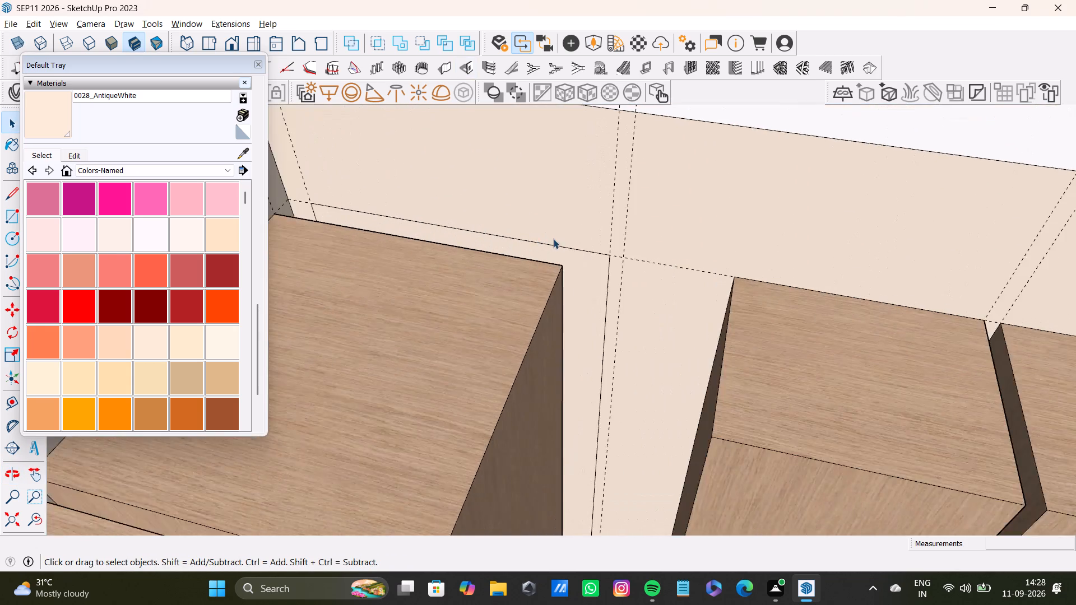
pyautogui.scroll(4, 553, 239)
pyautogui.click(597, 256)
pyautogui.press('Delete')
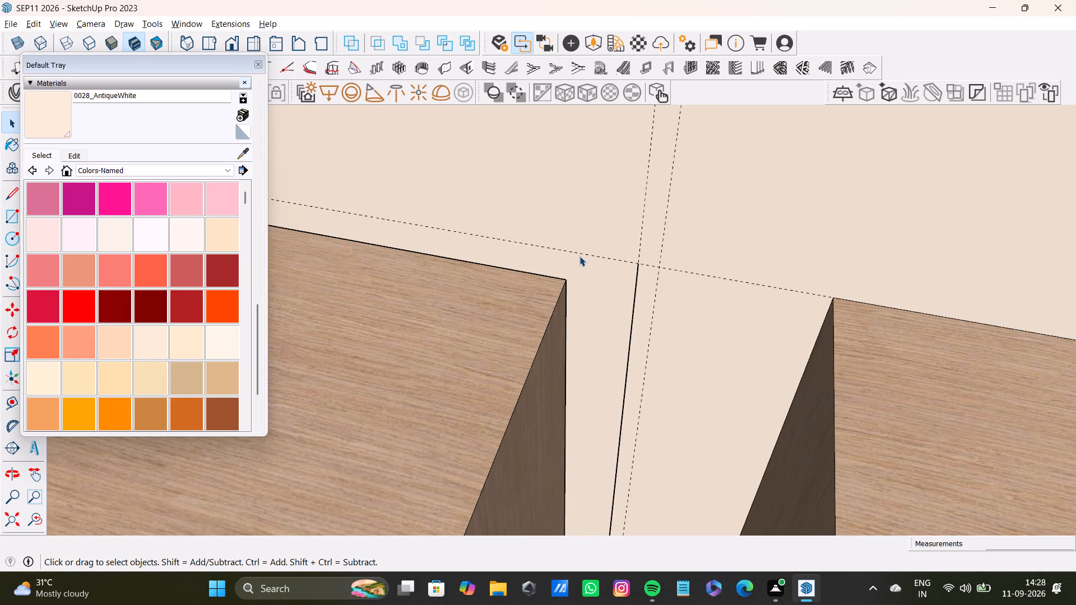
pyautogui.click(633, 301)
pyautogui.press('Delete')
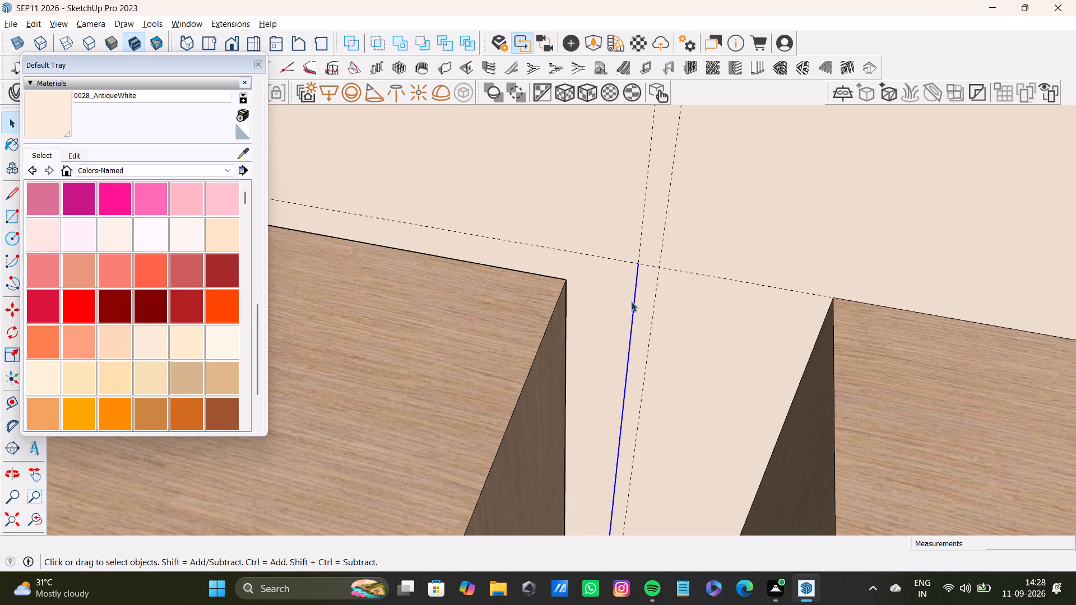
pyautogui.scroll(-12, 730, 338)
pyautogui.keyDown('shift'); pyautogui.scroll(8, 442, 291); pyautogui.keyUp('shift')
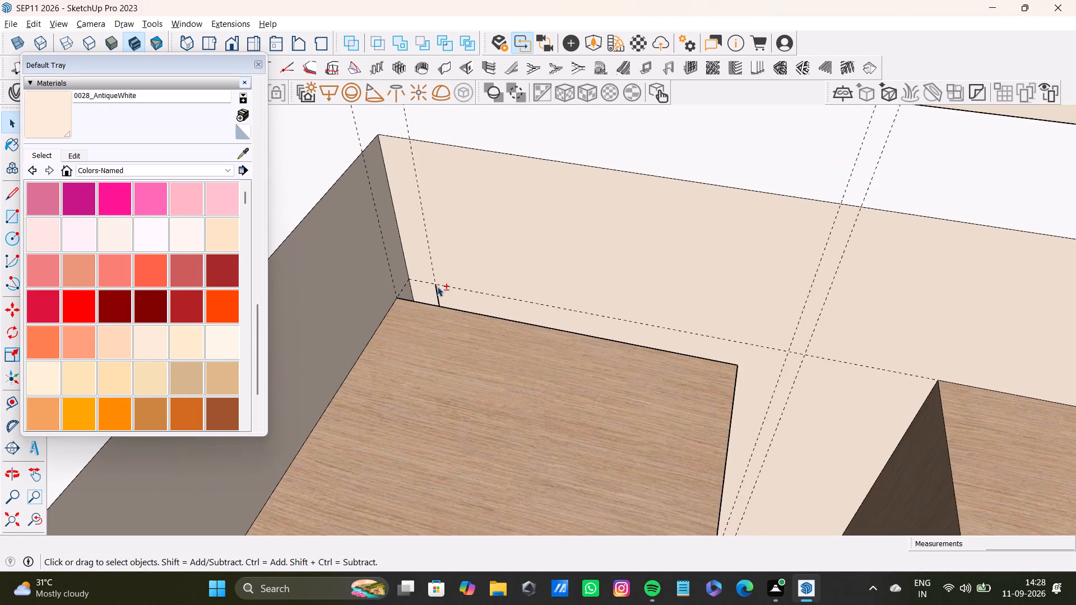
pyautogui.keyDown('shift'); pyautogui.scroll(4, 437, 286); pyautogui.keyUp('shift')
pyautogui.keyDown('shift'); pyautogui.click(442, 301); pyautogui.keyUp('shift')
pyautogui.hotkey('shift', 'Delete')
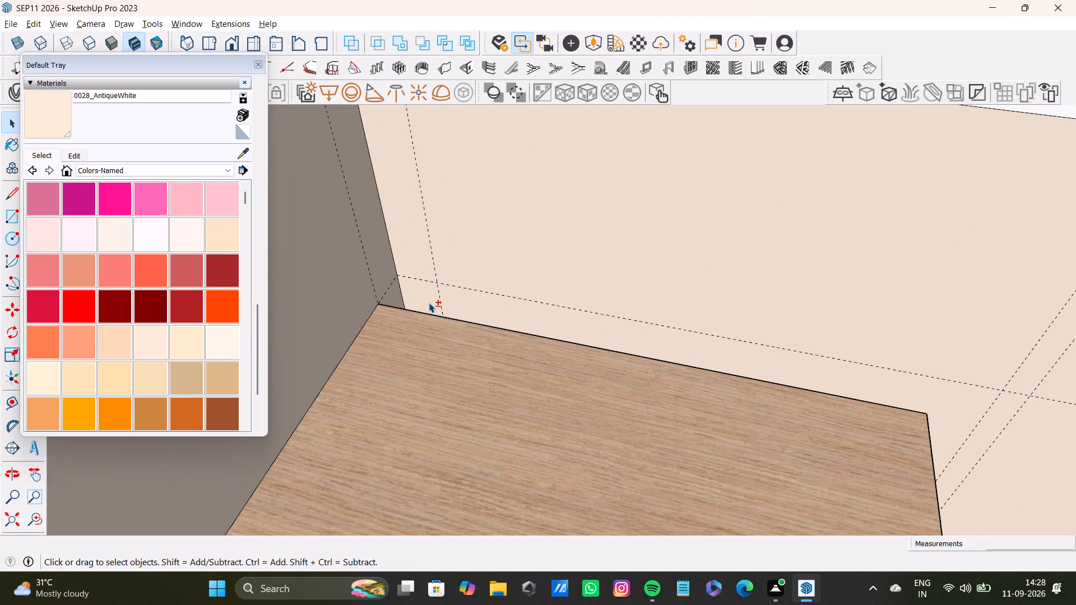
# Close the materials tray and delete all construction guides in the model.
pyautogui.keyDown('shift'); pyautogui.scroll(-20, 483, 299); pyautogui.keyUp('shift')
pyautogui.keyDown('shift'); pyautogui.scroll(-13, 483, 299); pyautogui.keyUp('shift')
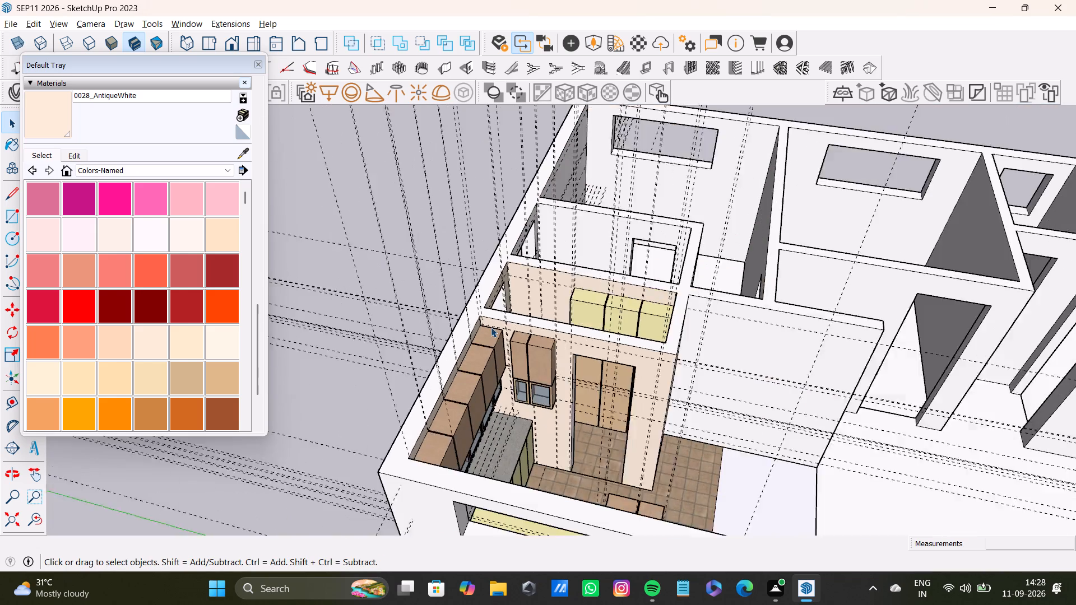
pyautogui.keyDown('shift'); pyautogui.scroll(-1, 491, 327); pyautogui.keyUp('shift')
pyautogui.moveTo(498, 358); pyautogui.dragTo(502, 292, button='middle')
pyautogui.scroll(4, 521, 309)
pyautogui.moveTo(591, 328); pyautogui.dragTo(416, 258, button='middle')
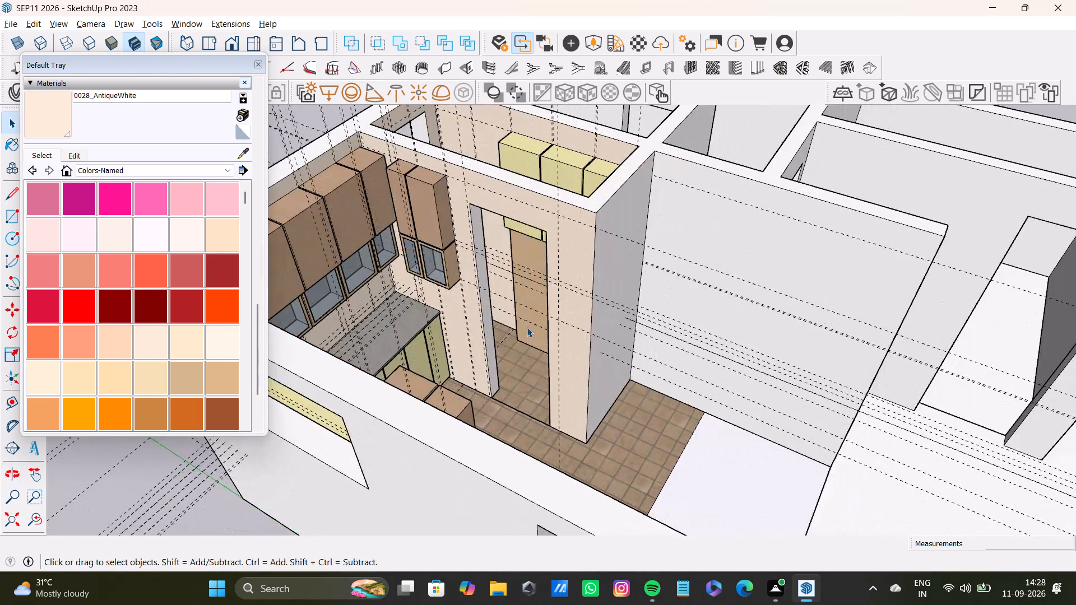
pyautogui.moveTo(527, 327); pyautogui.dragTo(334, 292, button='middle')
pyautogui.moveTo(374, 272); pyautogui.dragTo(426, 348, button='middle')
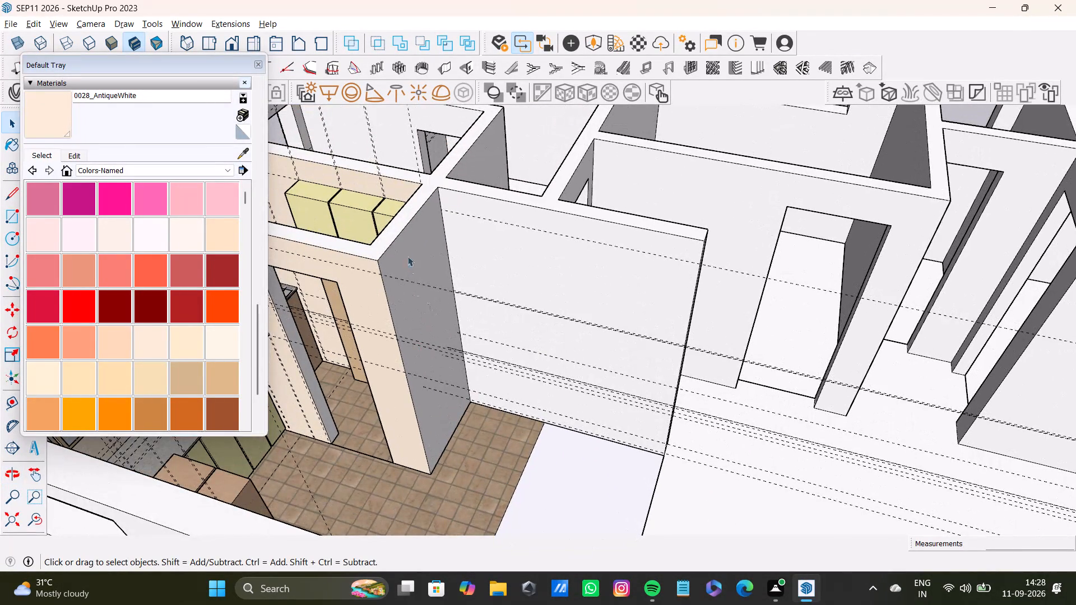
pyautogui.click(260, 65)
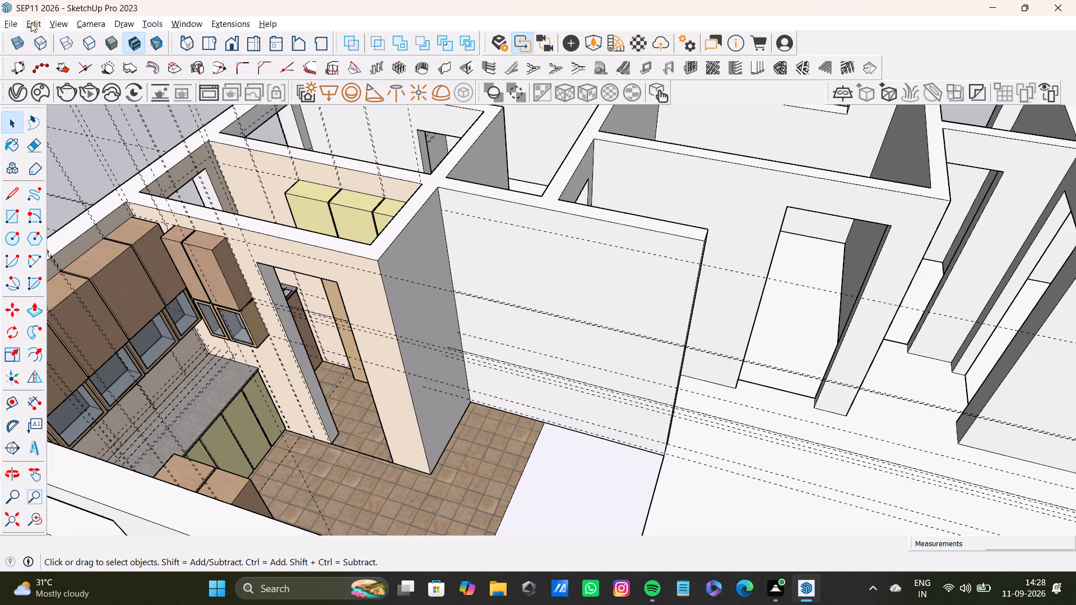
pyautogui.click(31, 22)
pyautogui.click(72, 133)
pyautogui.scroll(-9, 235, 244)
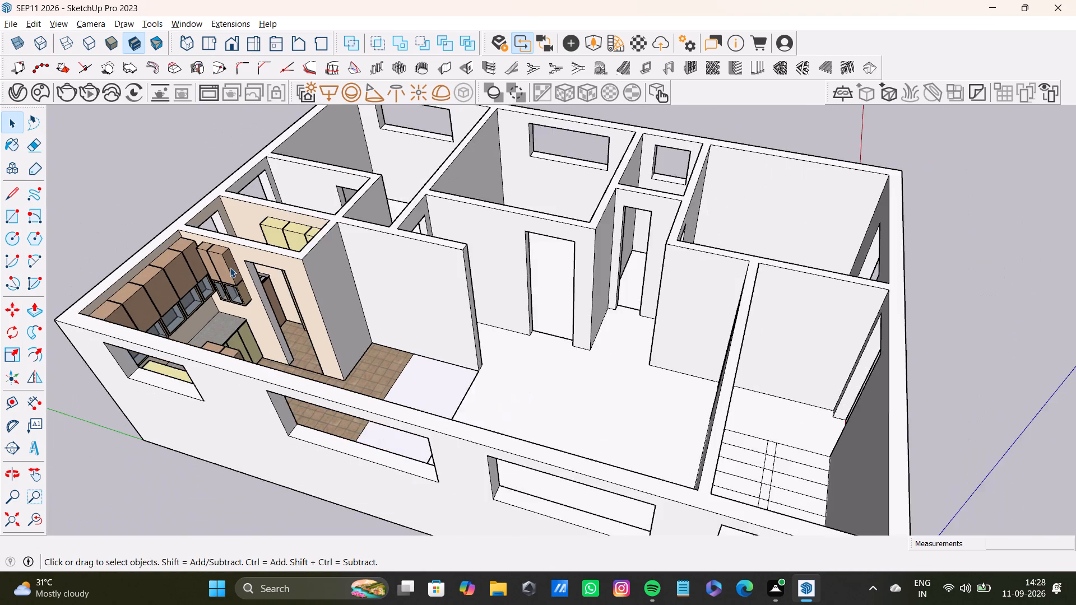
pyautogui.scroll(-1, 230, 267)
pyautogui.click(173, 164)
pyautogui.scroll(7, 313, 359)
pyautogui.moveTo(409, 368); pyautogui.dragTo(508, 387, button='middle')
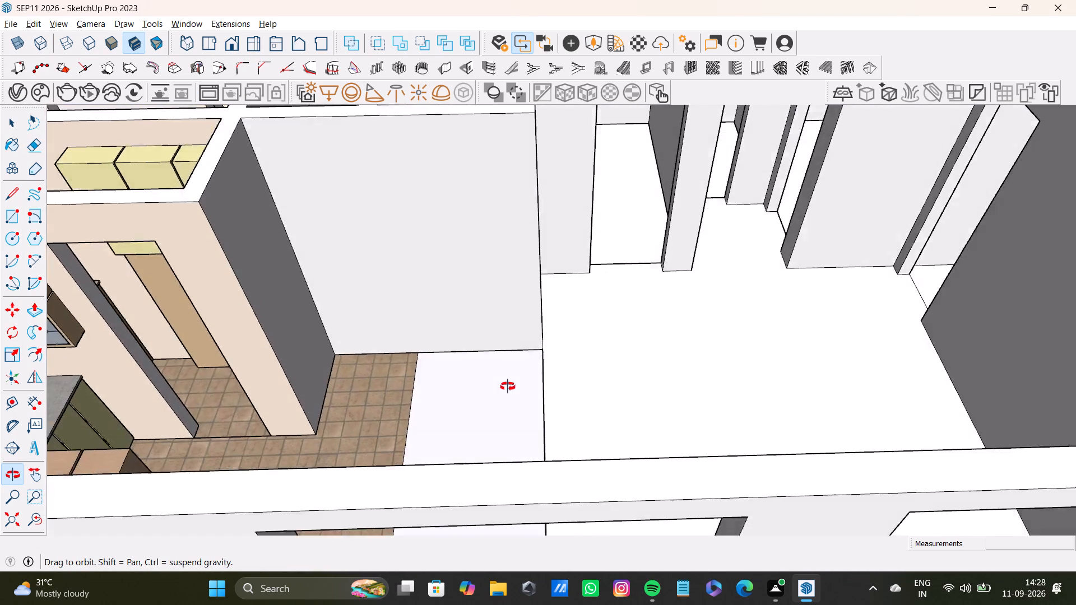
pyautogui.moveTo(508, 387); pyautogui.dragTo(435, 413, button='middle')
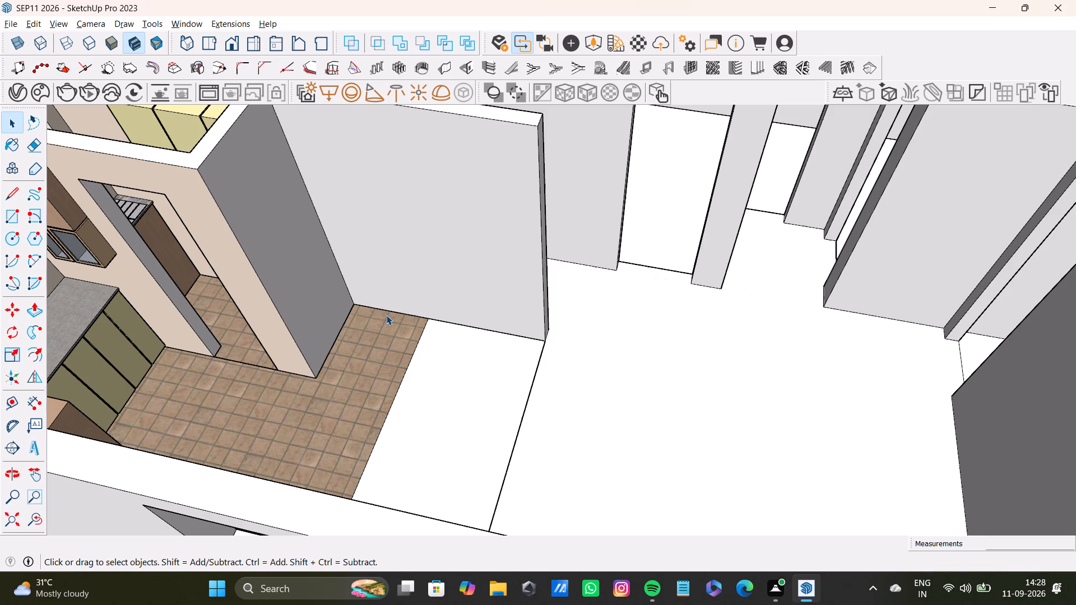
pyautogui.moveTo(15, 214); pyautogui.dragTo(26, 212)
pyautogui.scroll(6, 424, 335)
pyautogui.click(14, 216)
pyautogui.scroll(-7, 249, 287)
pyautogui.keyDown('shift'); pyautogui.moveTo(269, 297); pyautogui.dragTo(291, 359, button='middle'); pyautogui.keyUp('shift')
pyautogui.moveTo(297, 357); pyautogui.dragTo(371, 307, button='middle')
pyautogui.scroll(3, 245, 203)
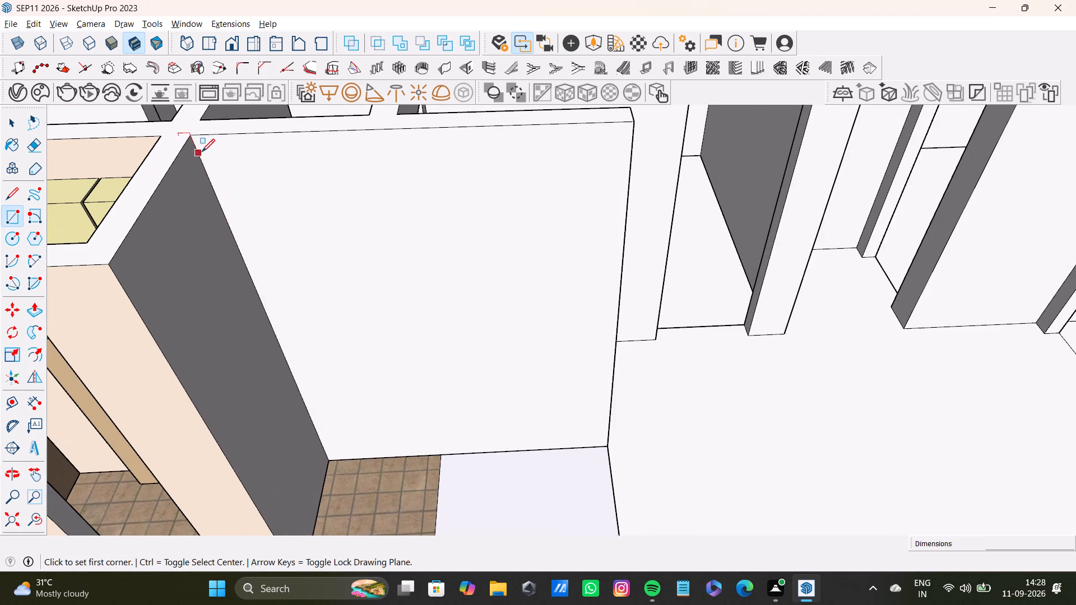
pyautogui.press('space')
# Start a Tape Measure guide from the top edge of the white wall beside the tiled floor.
pyautogui.press('t')
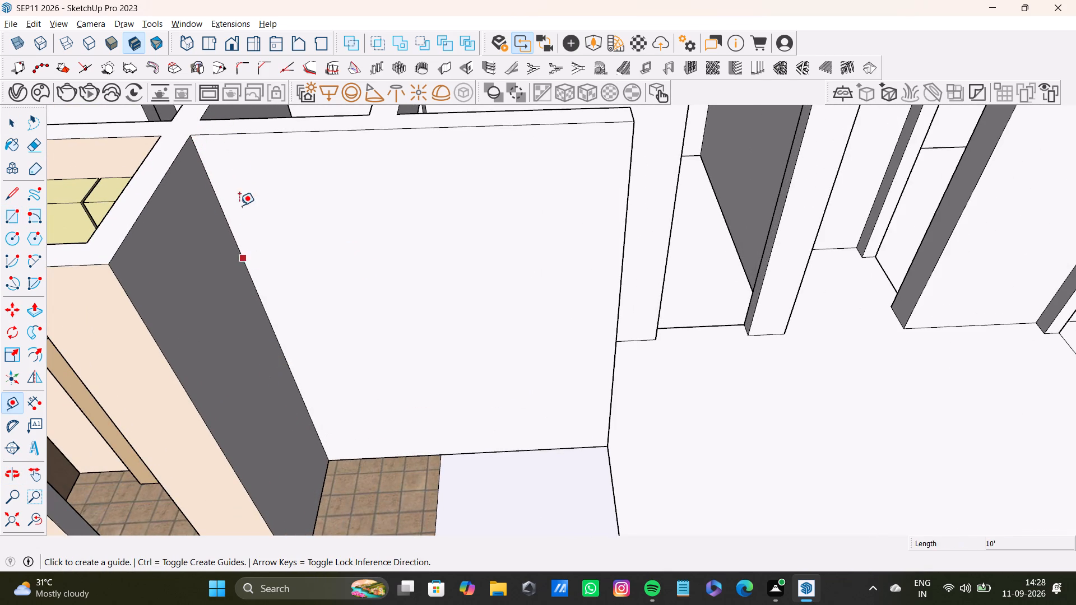
pyautogui.click(240, 134)
pyautogui.moveTo(303, 254); pyautogui.dragTo(254, 165, button='middle')
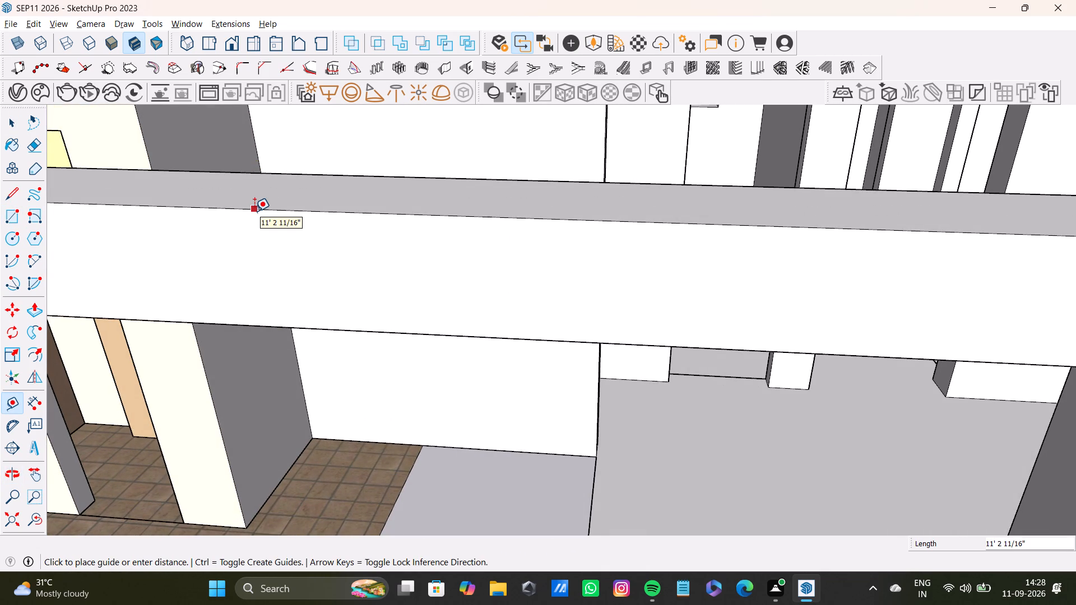
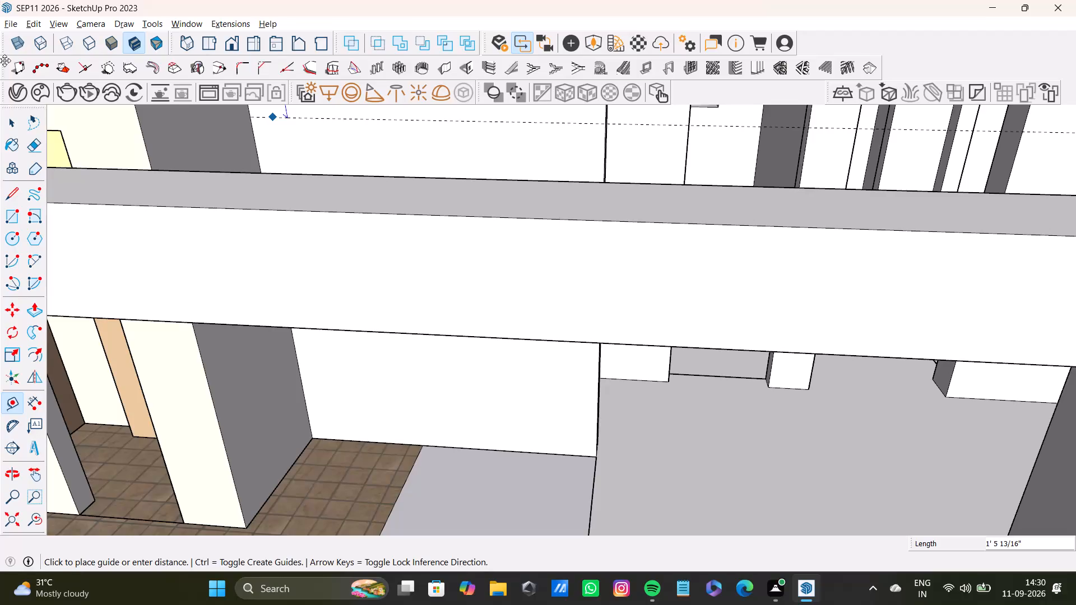
# Place the guide at the base of the white wall beside the tiled floor, 10' below its top edge.
pyautogui.scroll(-8, 43, 111)
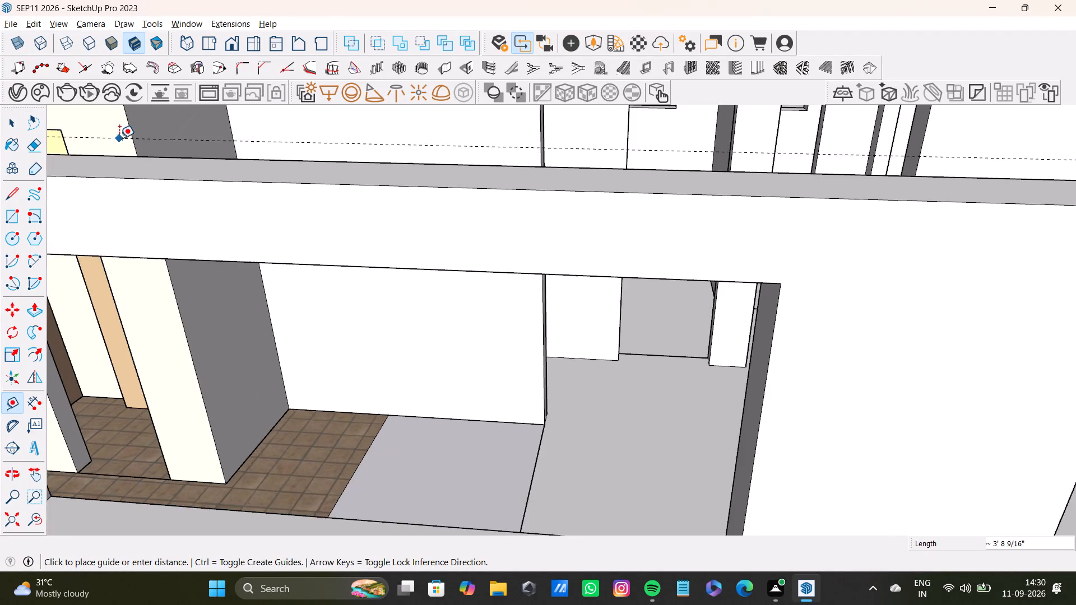
pyautogui.scroll(-15, 119, 138)
pyautogui.moveTo(253, 229); pyautogui.dragTo(376, 217, button='middle')
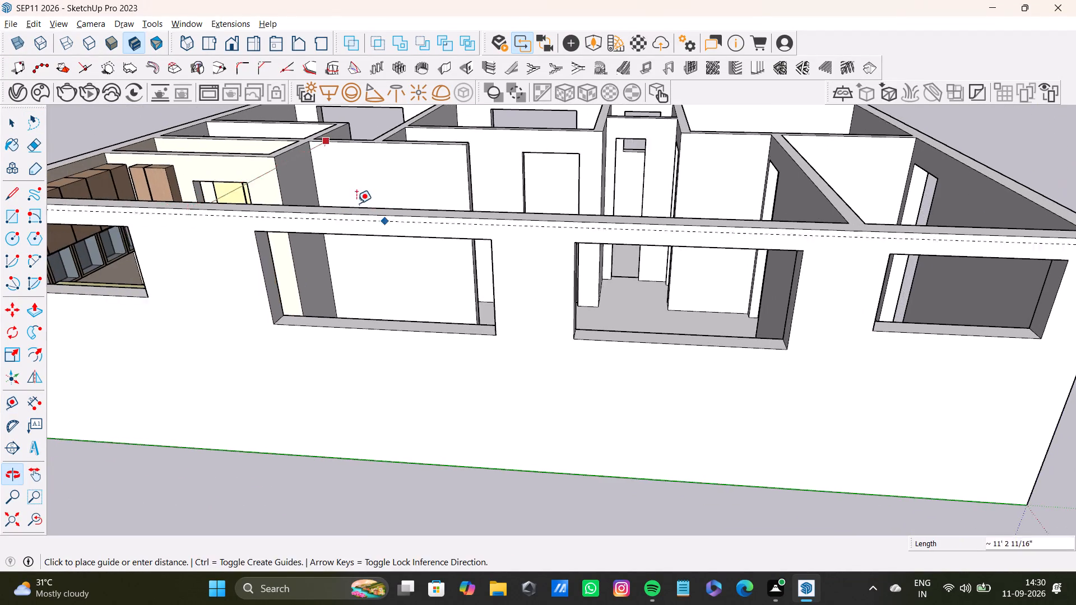
pyautogui.scroll(3, 347, 198)
pyautogui.moveTo(347, 198); pyautogui.dragTo(354, 287, button='middle')
pyautogui.scroll(-3, 356, 277)
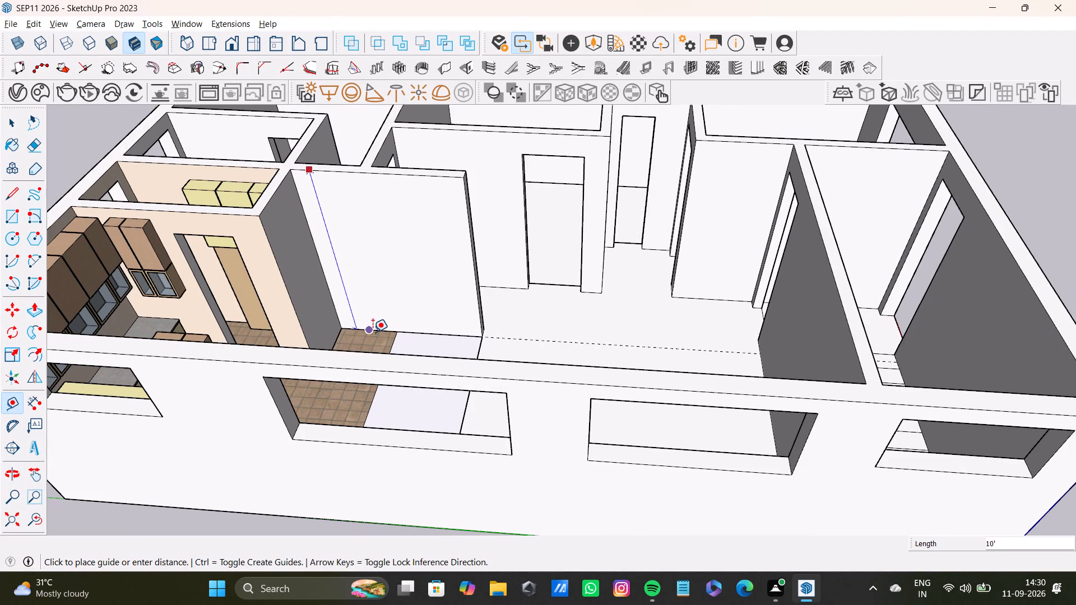
pyautogui.click(373, 331)
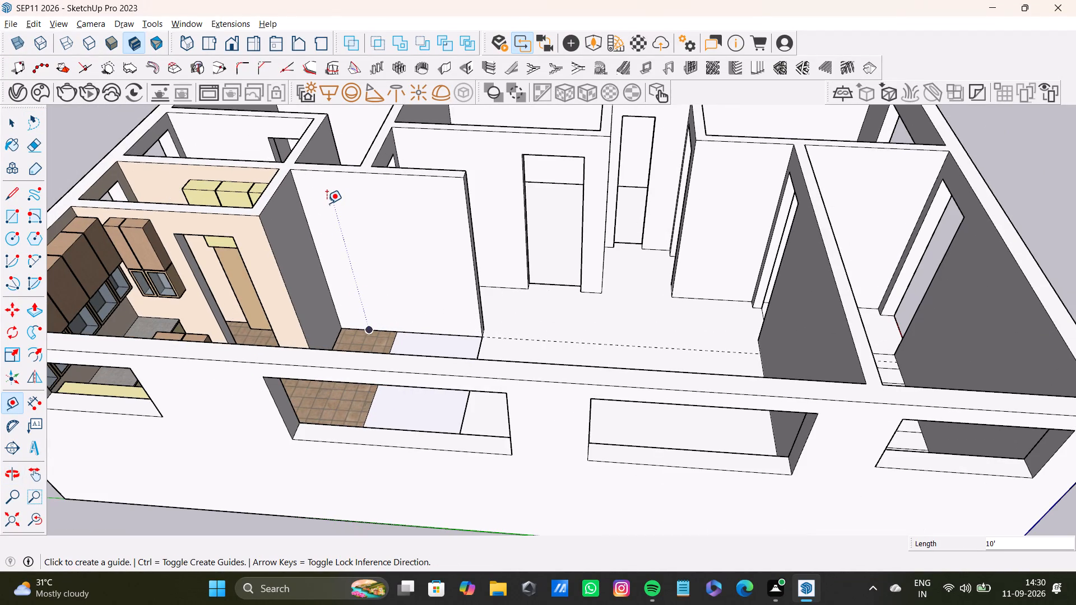
pyautogui.press('space')
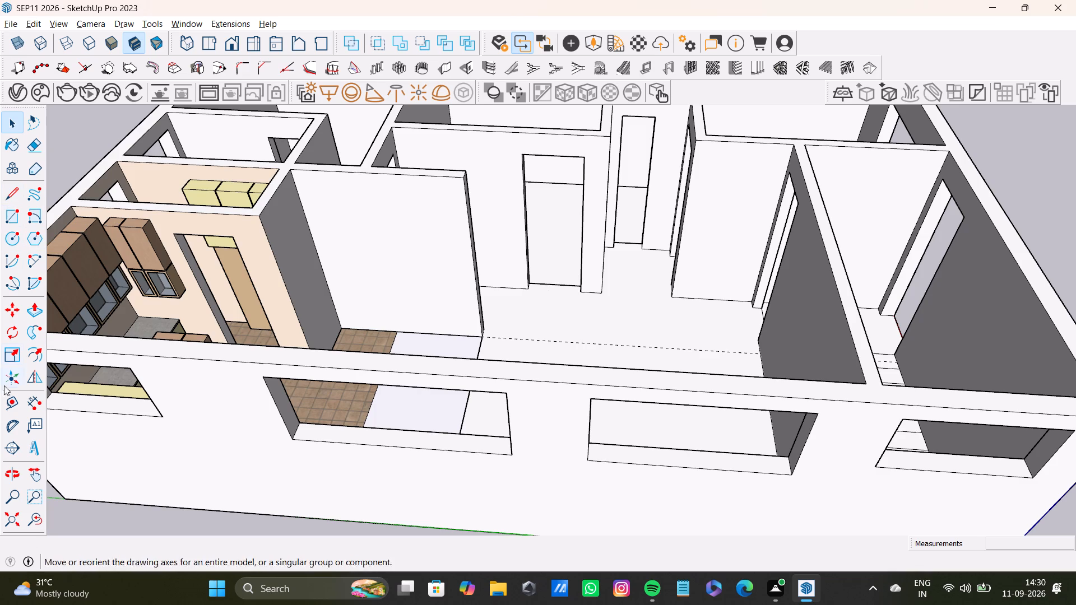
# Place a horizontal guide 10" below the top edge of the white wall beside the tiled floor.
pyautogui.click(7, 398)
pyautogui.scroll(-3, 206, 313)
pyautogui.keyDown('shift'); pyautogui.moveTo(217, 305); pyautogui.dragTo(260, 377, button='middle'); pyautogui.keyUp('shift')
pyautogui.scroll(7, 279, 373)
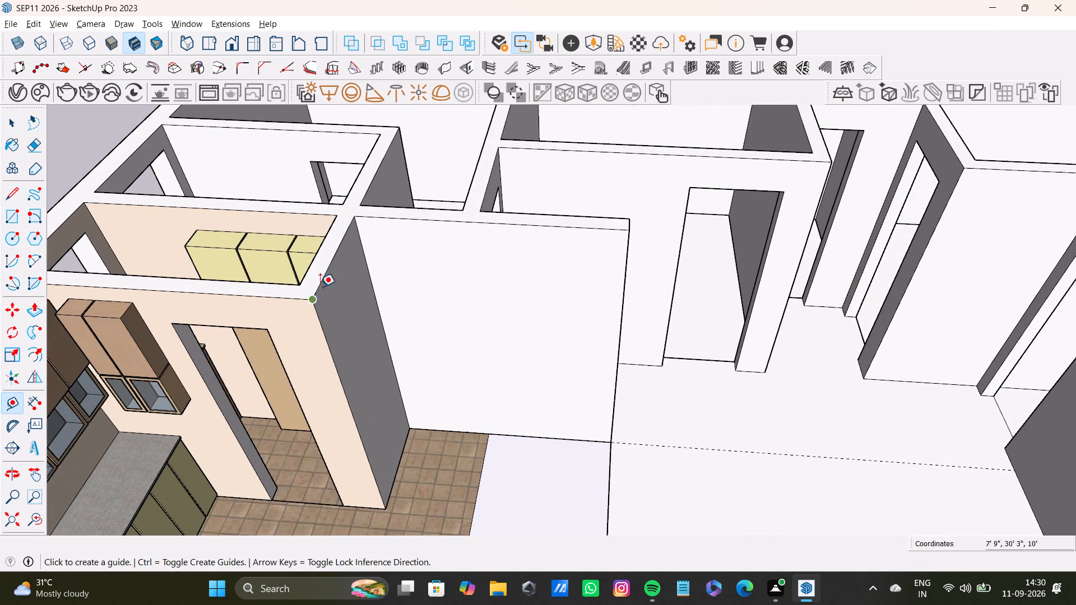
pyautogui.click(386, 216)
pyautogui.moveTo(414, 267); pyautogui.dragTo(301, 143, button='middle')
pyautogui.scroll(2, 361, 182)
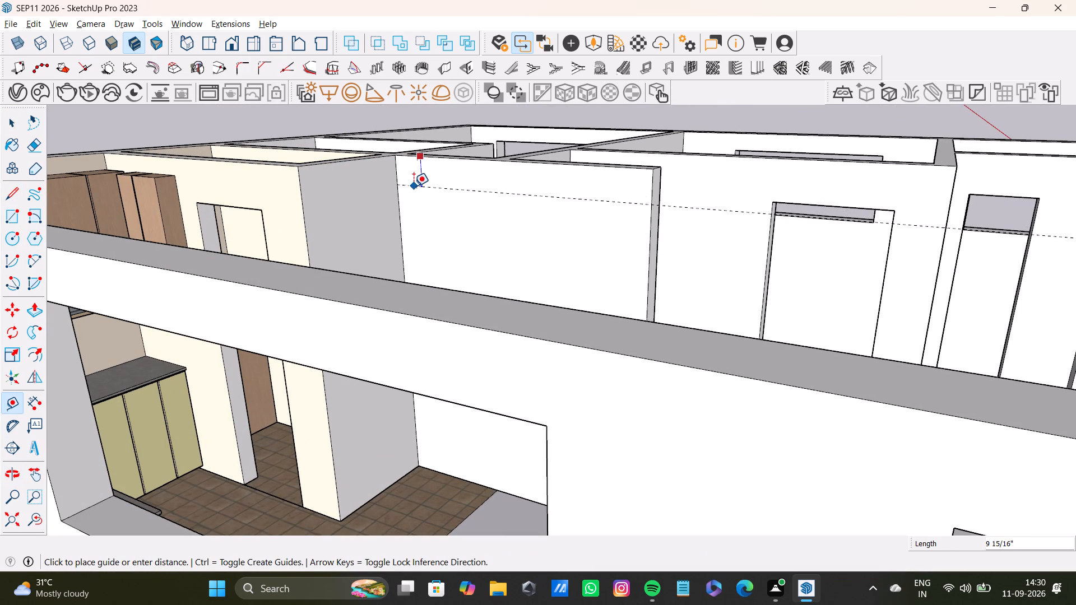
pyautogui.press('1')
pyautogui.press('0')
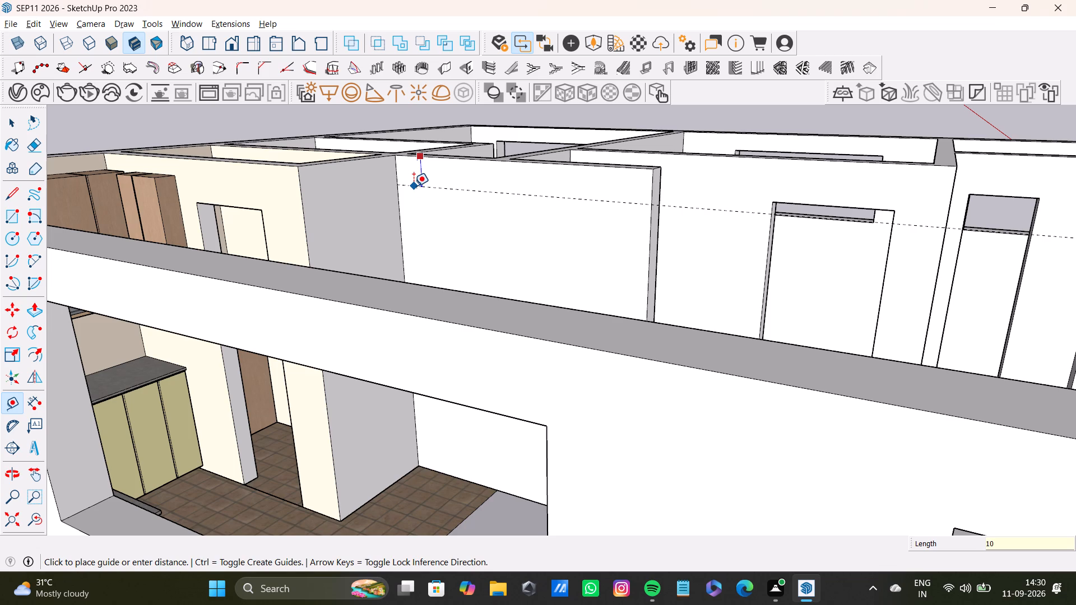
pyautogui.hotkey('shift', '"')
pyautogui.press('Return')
# Examine the white wall, the tiled kitchen floor and the surrounding rooms from several sides.
pyautogui.scroll(-3, 574, 221)
pyautogui.moveTo(533, 240); pyautogui.dragTo(530, 258, button='middle')
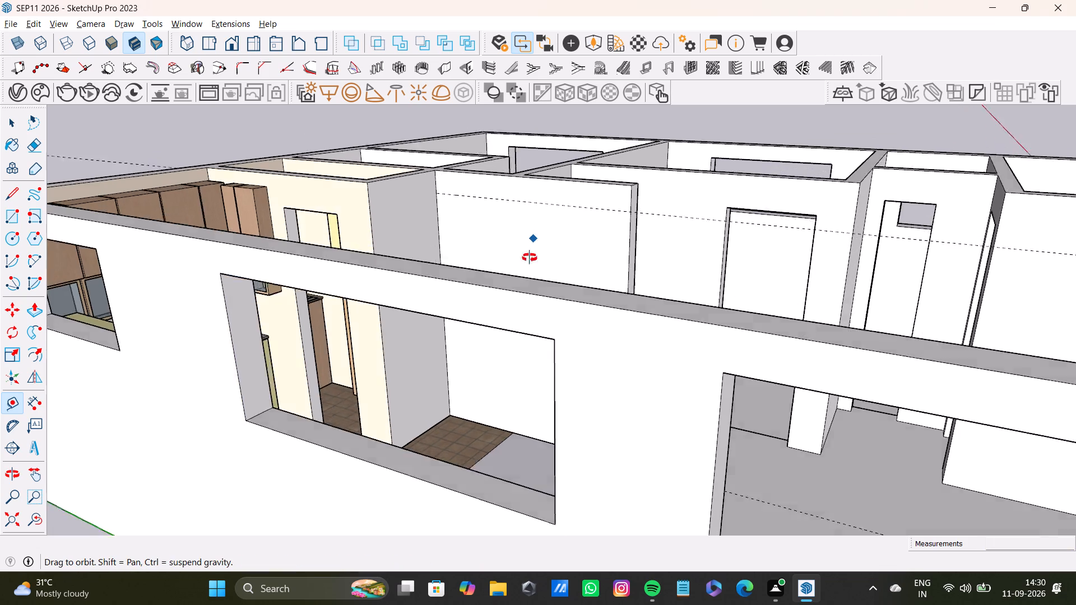
pyautogui.moveTo(530, 258); pyautogui.dragTo(634, 300, button='middle')
pyautogui.scroll(7, 471, 264)
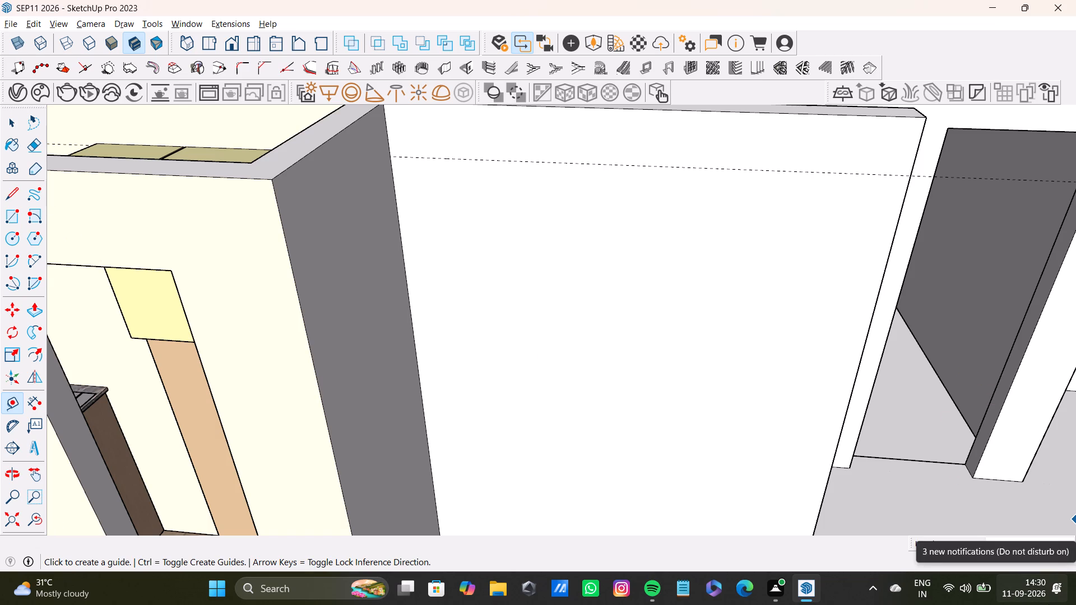
pyautogui.scroll(-4, 443, 288)
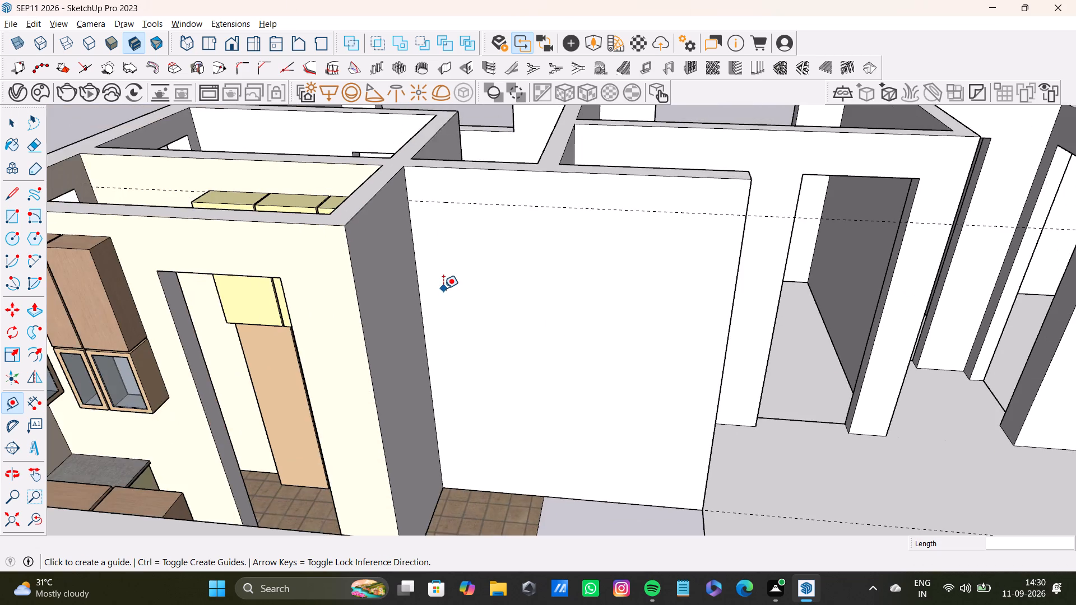
pyautogui.scroll(2, 435, 307)
pyautogui.scroll(-7, 423, 325)
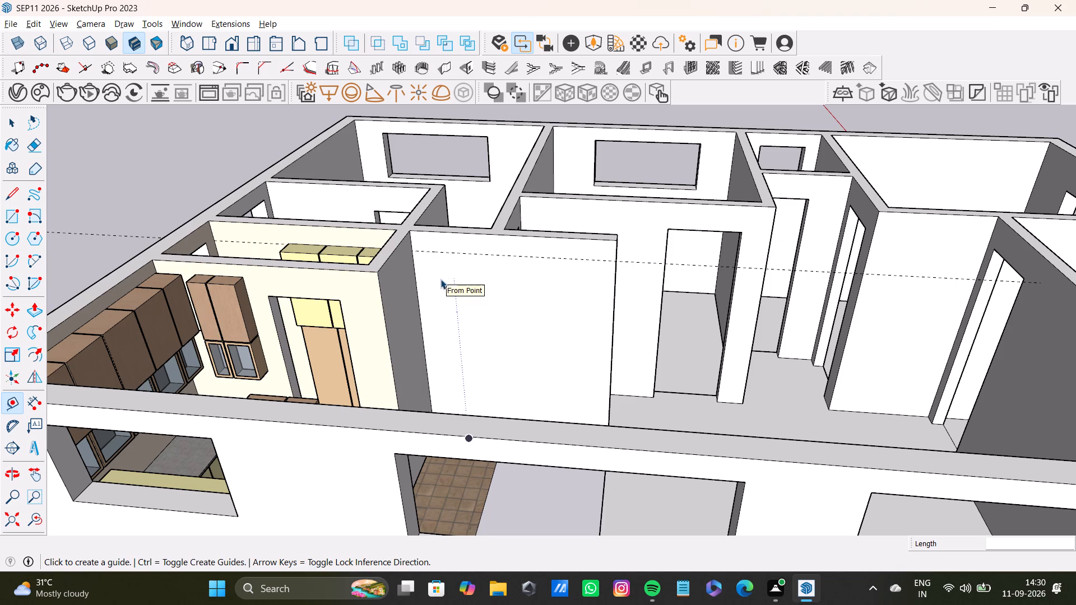
pyautogui.press('space')
pyautogui.scroll(-4, 430, 291)
pyautogui.moveTo(449, 310); pyautogui.dragTo(341, 396, button='middle')
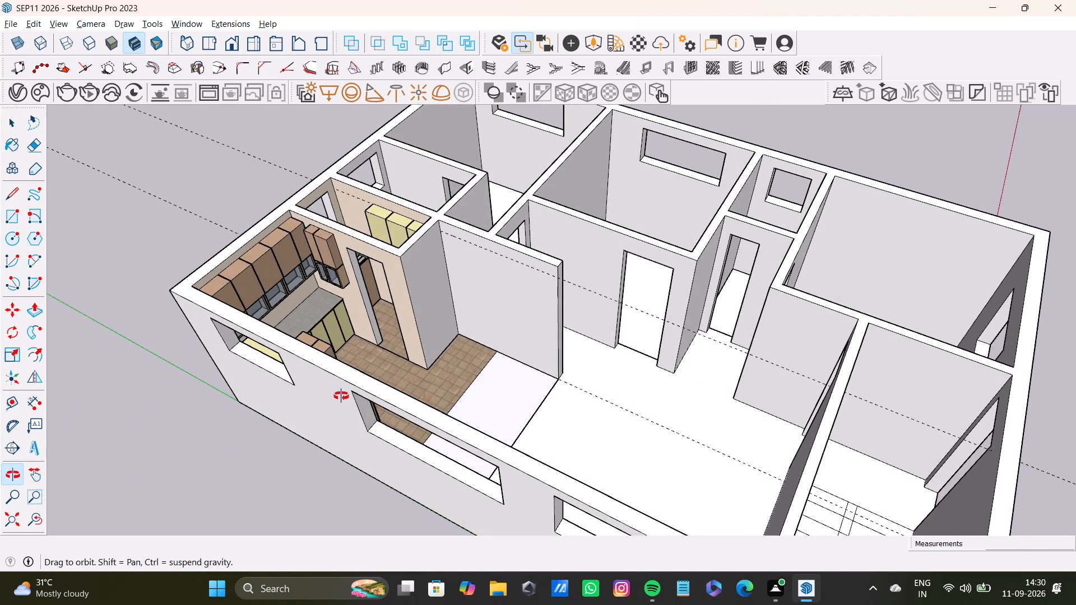
pyautogui.moveTo(341, 396); pyautogui.dragTo(516, 502, button='middle')
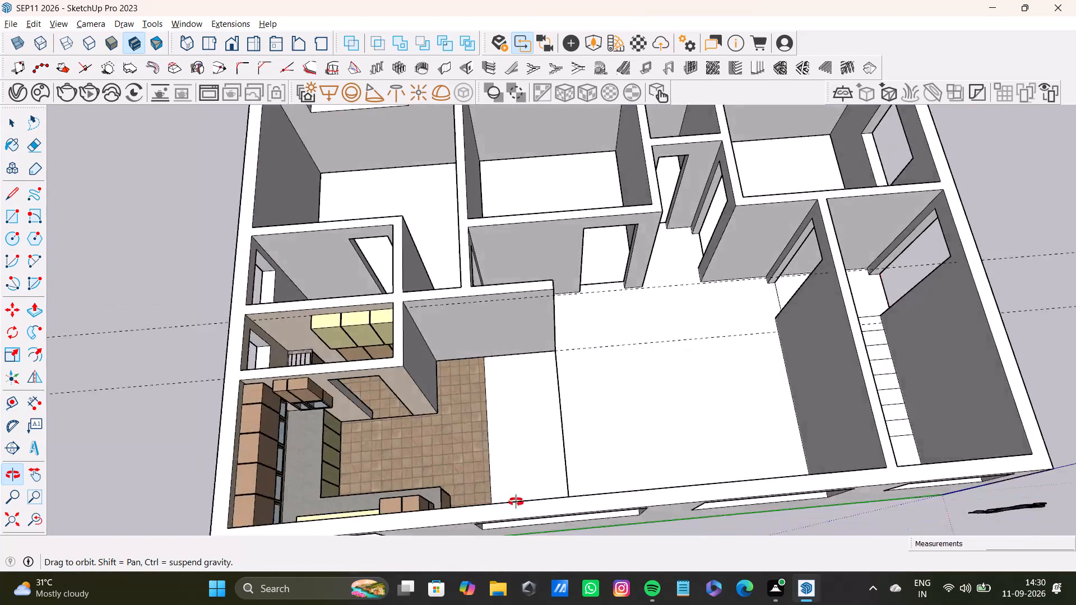
pyautogui.moveTo(516, 502); pyautogui.dragTo(214, 484, button='middle')
pyautogui.scroll(3, 504, 373)
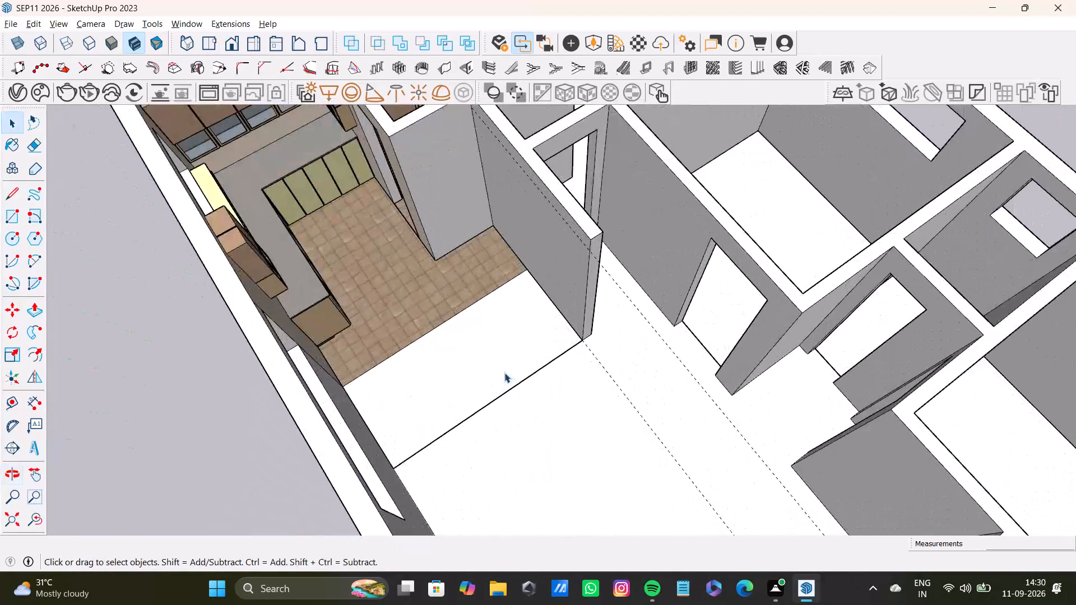
pyautogui.moveTo(446, 360); pyautogui.dragTo(363, 361, button='middle')
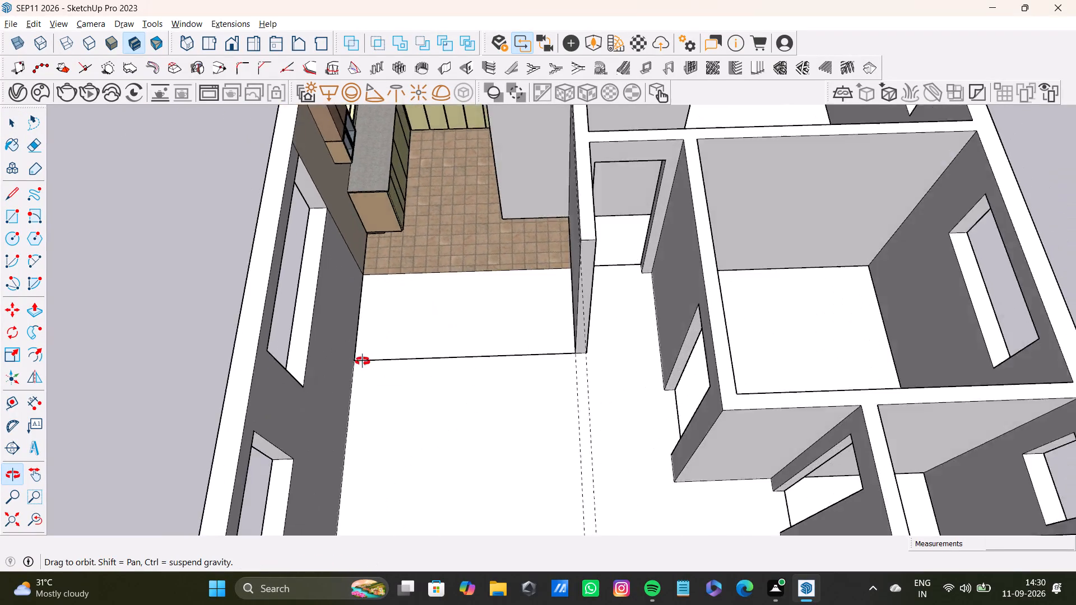
pyautogui.moveTo(363, 361); pyautogui.dragTo(144, 304, button='middle')
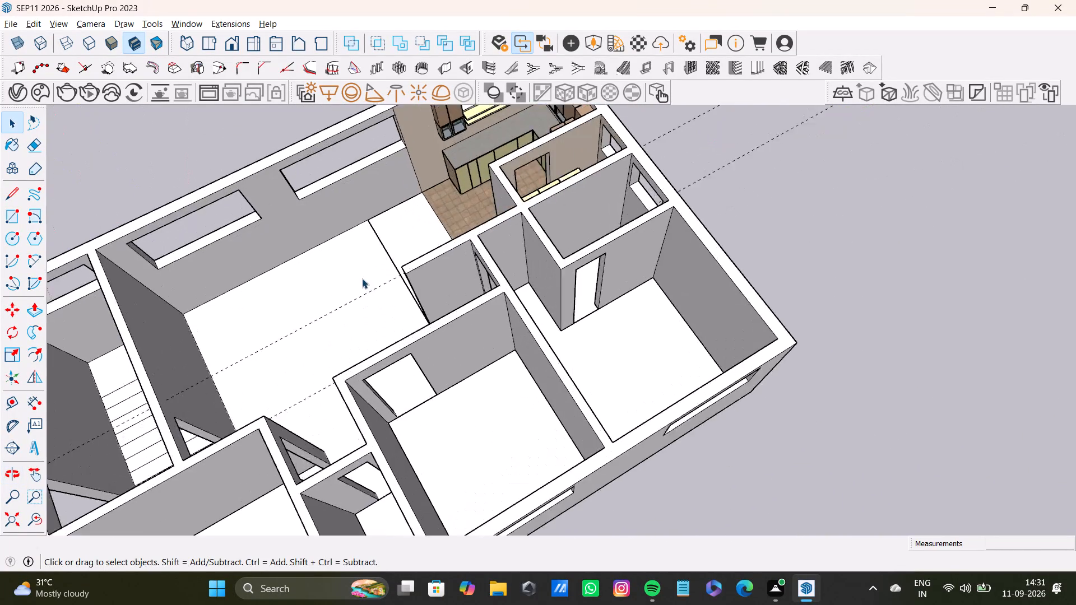
pyautogui.scroll(-7, 362, 278)
pyautogui.moveTo(351, 349); pyautogui.dragTo(370, 336, button='middle')
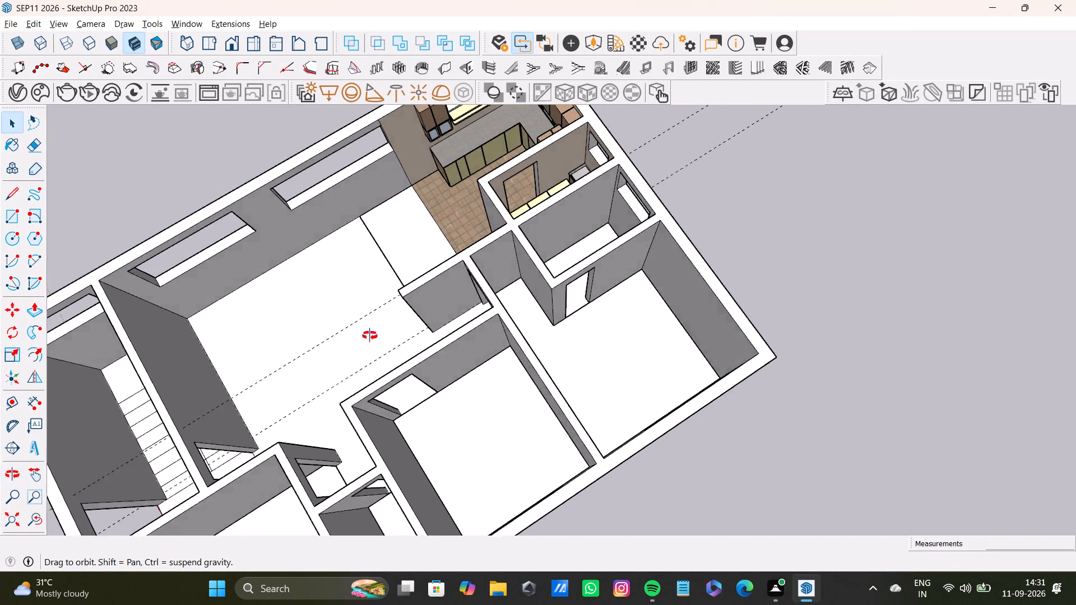
pyautogui.moveTo(370, 336); pyautogui.dragTo(628, 270, button='middle')
pyautogui.moveTo(442, 329); pyautogui.dragTo(505, 310, button='middle')
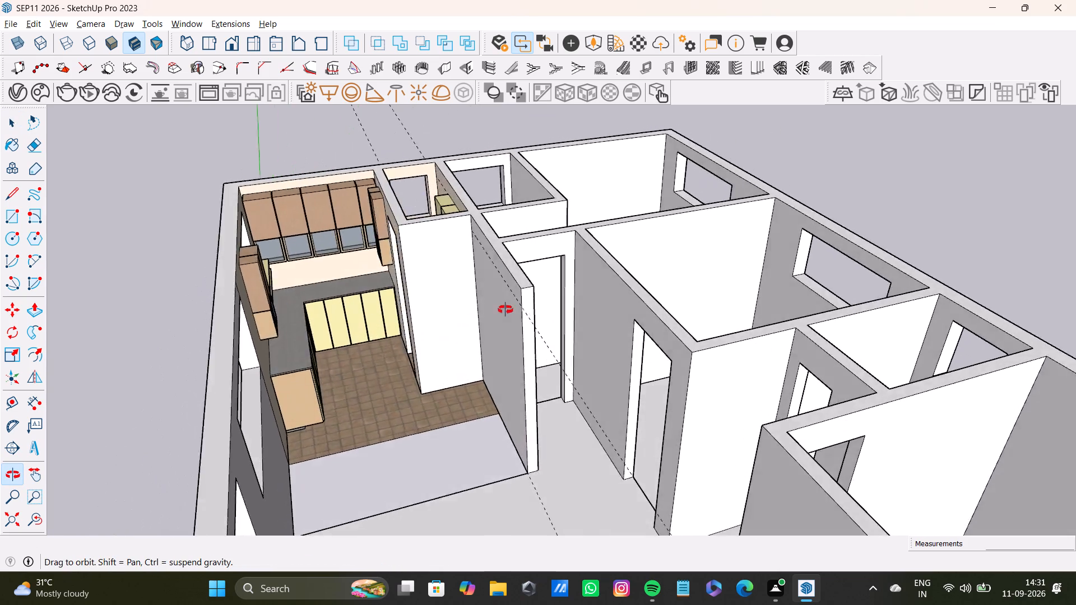
pyautogui.moveTo(505, 310); pyautogui.dragTo(583, 343, button='middle')
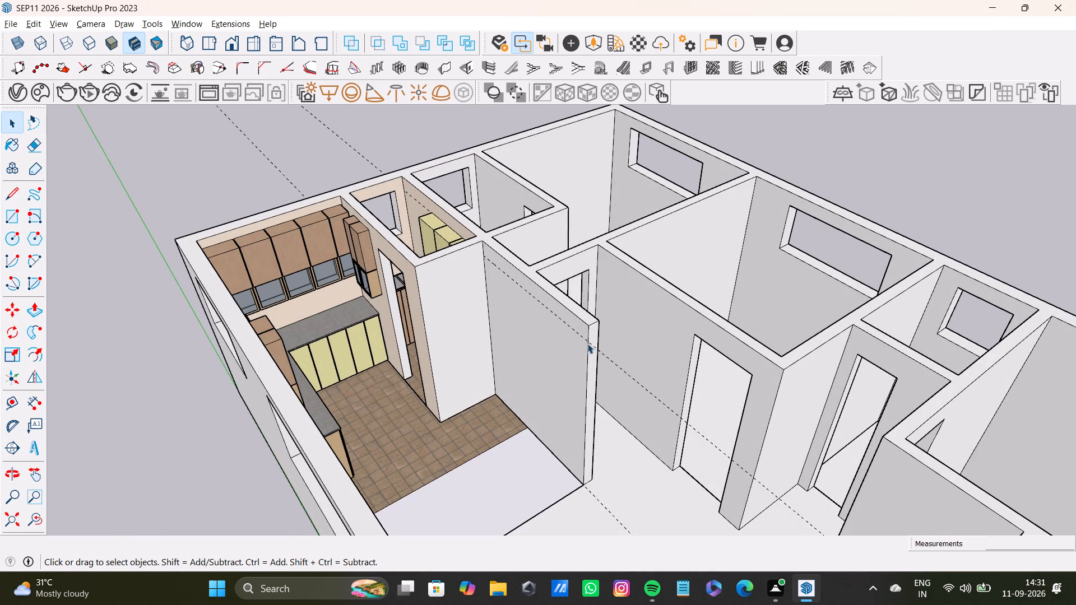
# Place a vertical guide on the white wall, 1" from its inner corner beside the kitchen.
pyautogui.scroll(7, 482, 331)
pyautogui.moveTo(502, 306); pyautogui.dragTo(604, 329, button='middle')
pyautogui.moveTo(588, 332); pyautogui.dragTo(600, 332, button='middle')
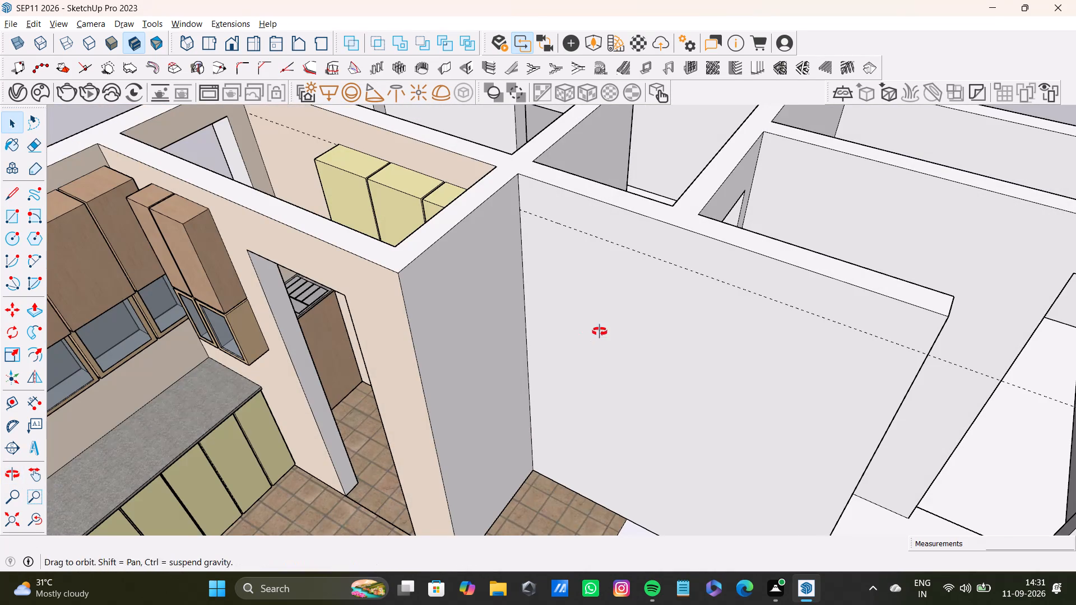
pyautogui.moveTo(600, 332); pyautogui.dragTo(610, 332, button='middle')
pyautogui.press('t')
pyautogui.scroll(3, 552, 374)
pyautogui.click(526, 371)
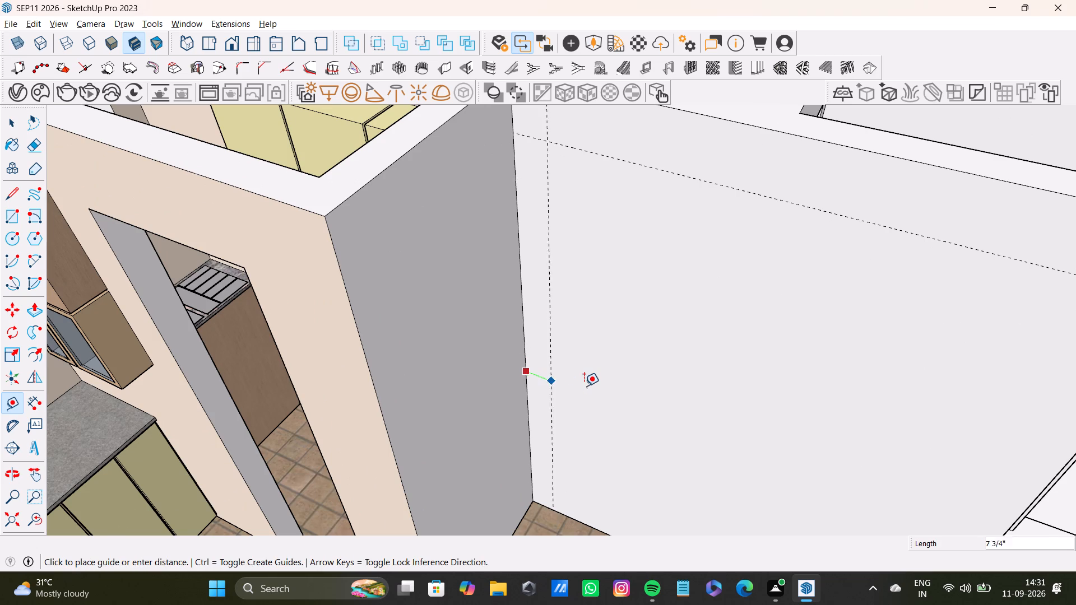
pyautogui.press('1')
pyautogui.hotkey('shift', '"')
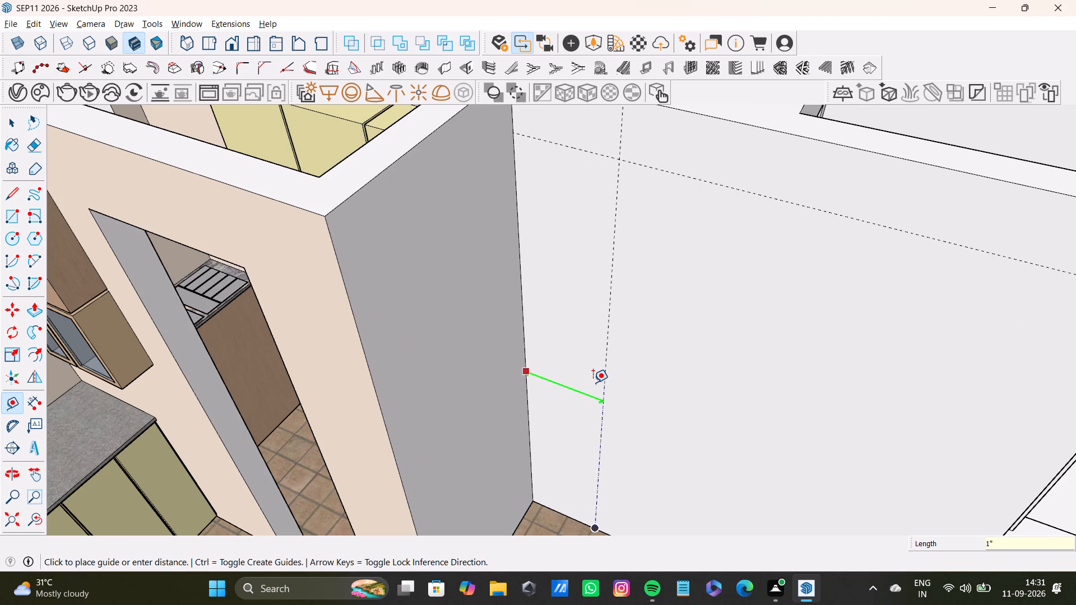
pyautogui.press('Return')
# Place a vertical guide on the white wall, 1" in from its free end edge.
pyautogui.scroll(-7, 633, 347)
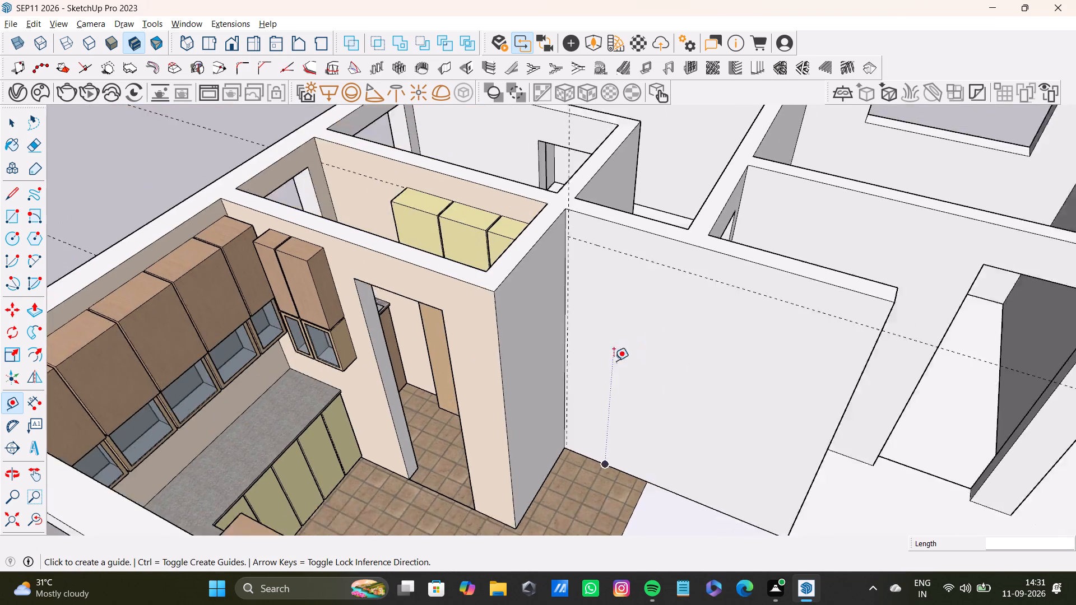
pyautogui.scroll(-1, 614, 361)
pyautogui.keyDown('shift'); pyautogui.moveTo(701, 368); pyautogui.dragTo(590, 334, button='middle'); pyautogui.keyUp('shift')
pyautogui.scroll(4, 646, 369)
pyautogui.moveTo(652, 376); pyautogui.dragTo(704, 370, button='middle')
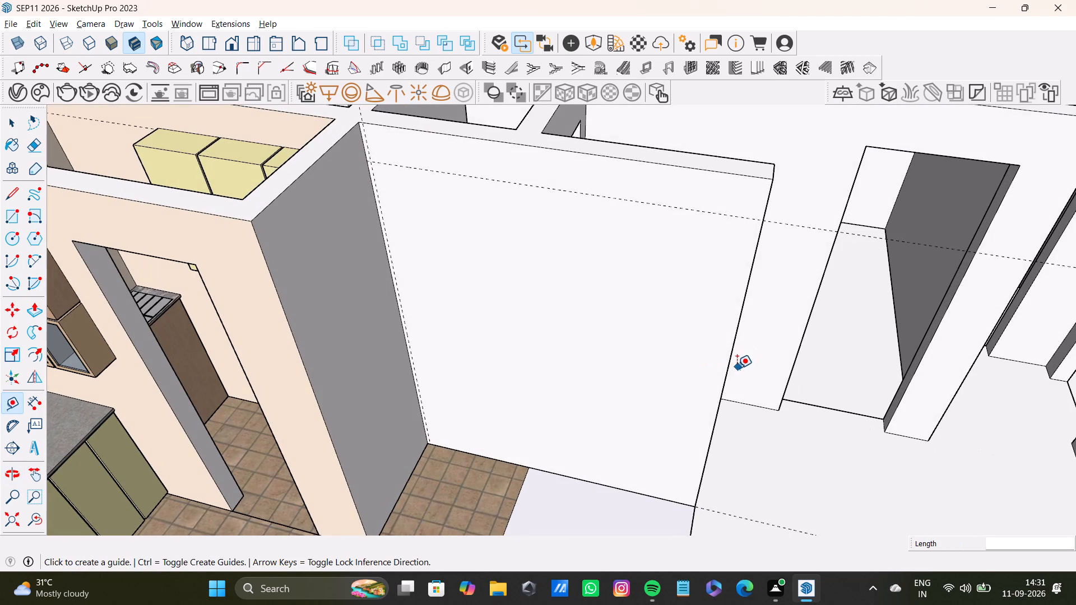
pyautogui.click(729, 369)
pyautogui.write('1"')
pyautogui.press('Return')
pyautogui.press('space')
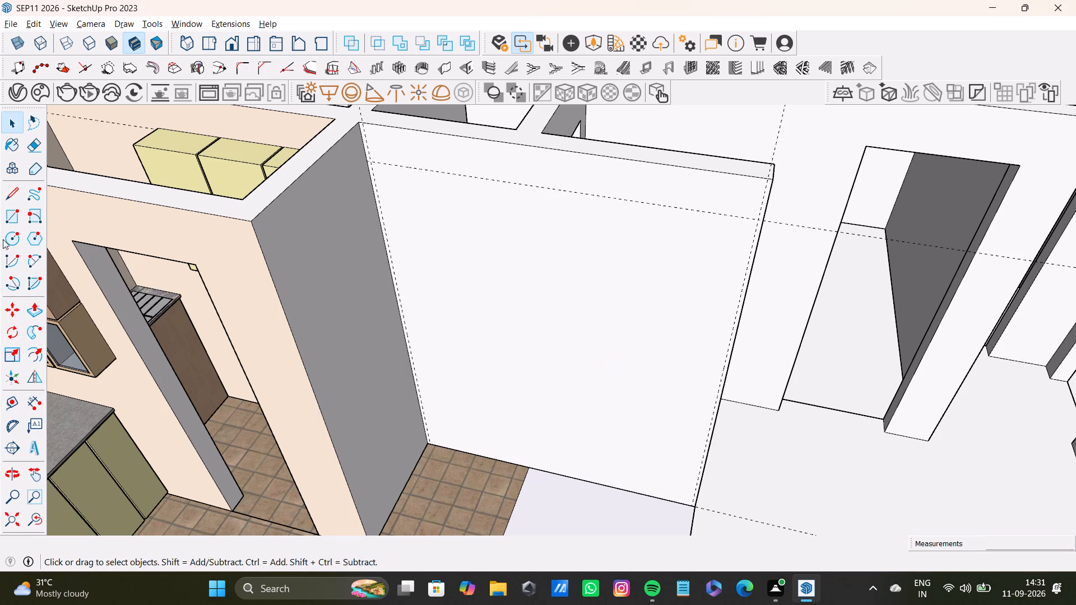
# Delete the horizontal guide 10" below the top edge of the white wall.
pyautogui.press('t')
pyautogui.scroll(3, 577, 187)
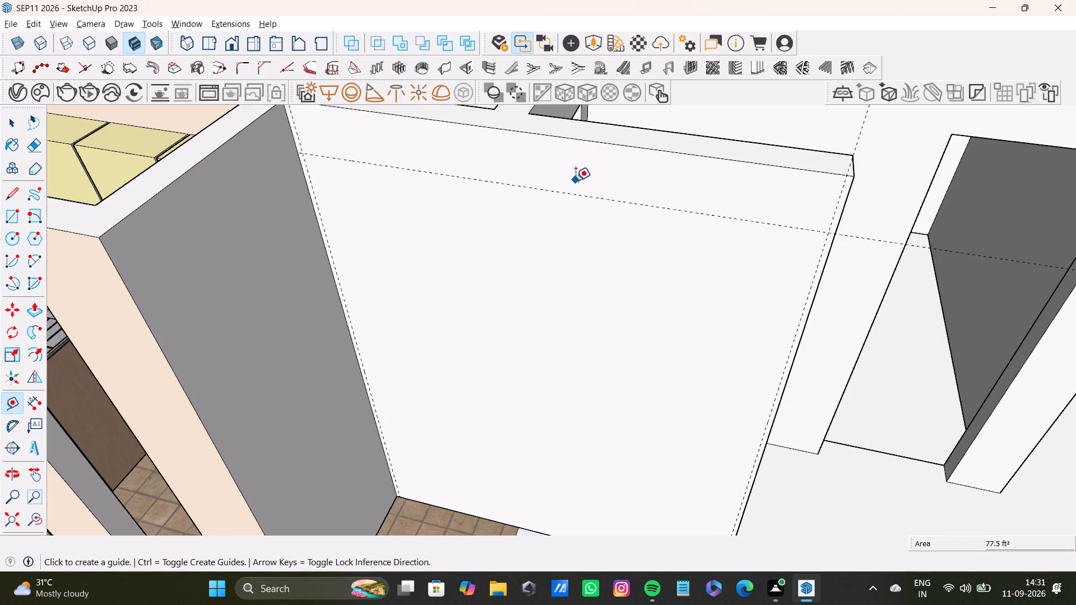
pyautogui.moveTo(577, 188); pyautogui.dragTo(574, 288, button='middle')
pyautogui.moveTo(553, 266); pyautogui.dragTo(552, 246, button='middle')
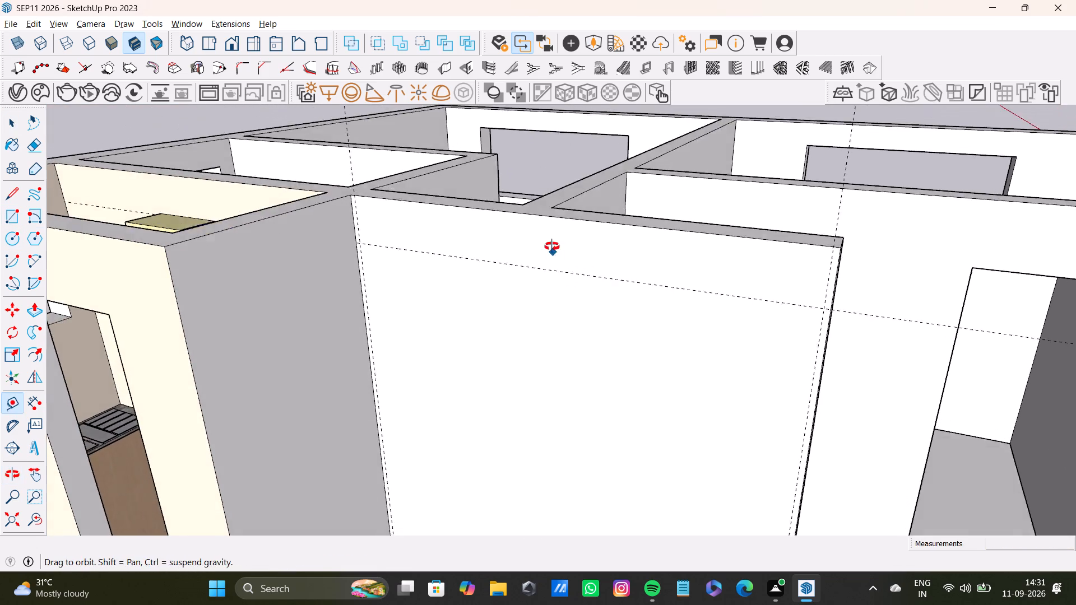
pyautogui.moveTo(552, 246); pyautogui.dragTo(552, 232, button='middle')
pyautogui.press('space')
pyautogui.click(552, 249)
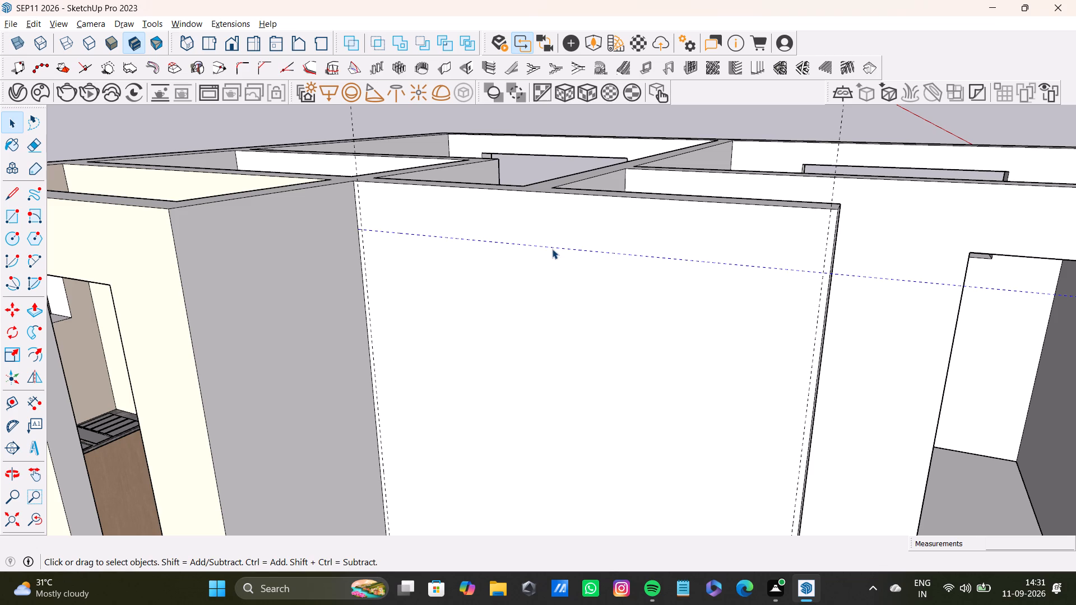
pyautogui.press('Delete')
# Place two horizontal guides across the white wall, about 5" below its top edge and about 2' 8" below that.
pyautogui.press('t')
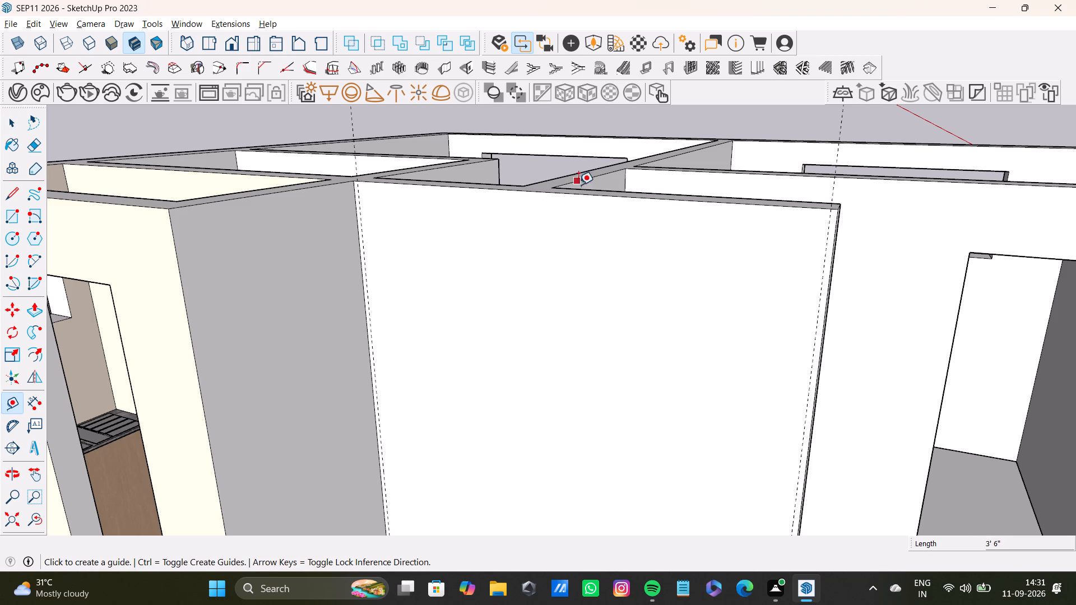
pyautogui.click(581, 193)
pyautogui.moveTo(607, 229); pyautogui.dragTo(613, 204, button='middle')
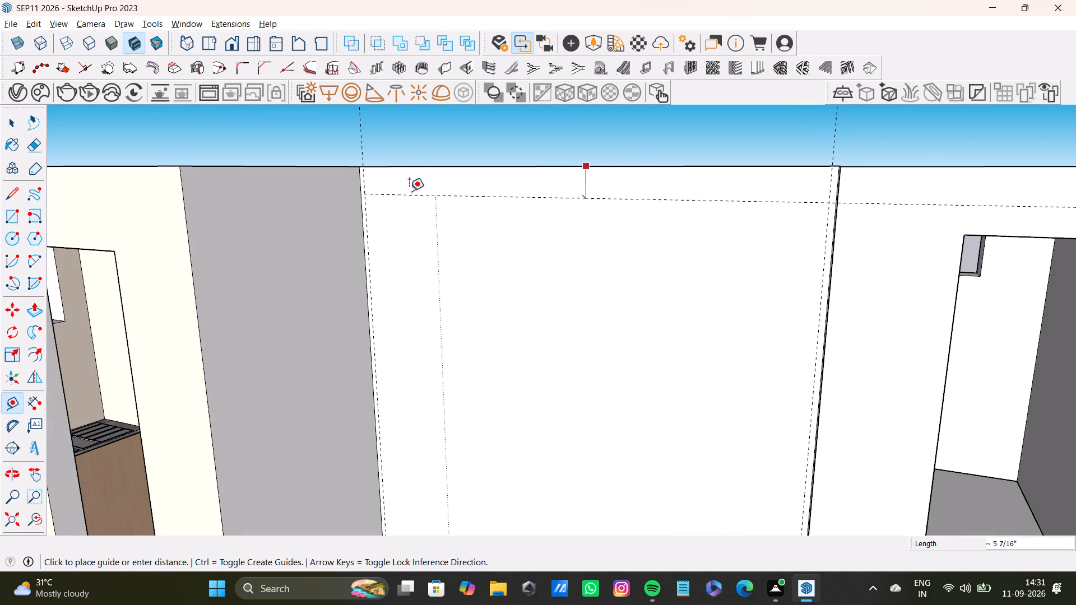
pyautogui.click(368, 188)
pyautogui.click(511, 189)
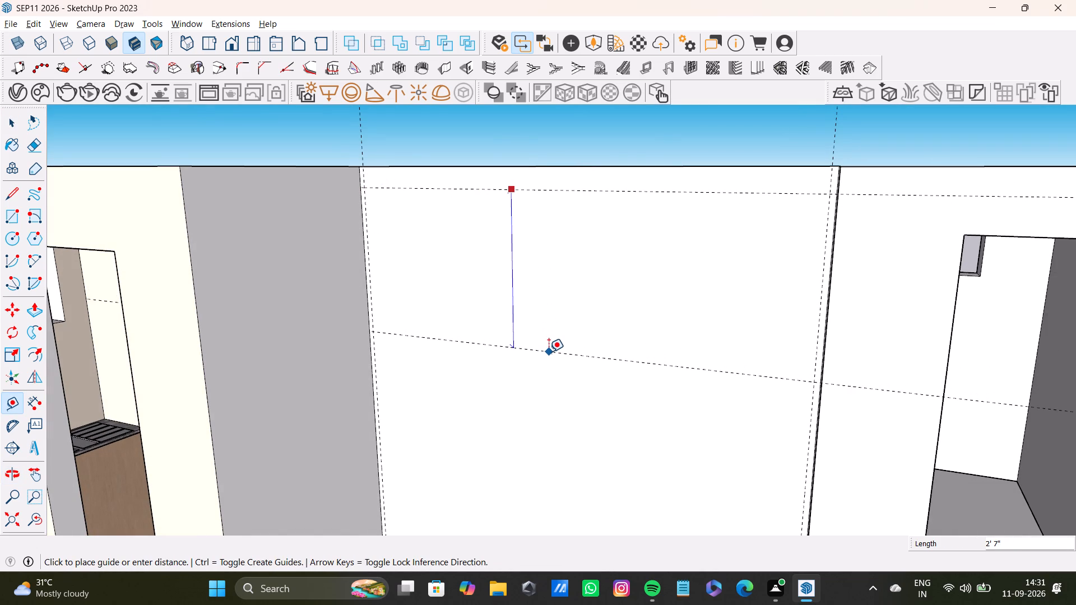
pyautogui.click(555, 357)
pyautogui.press('space')
# Draw a rectangle about 5' 10" by 2' 8" on the white wall, between the two horizontal guides.
pyautogui.scroll(-4, 440, 289)
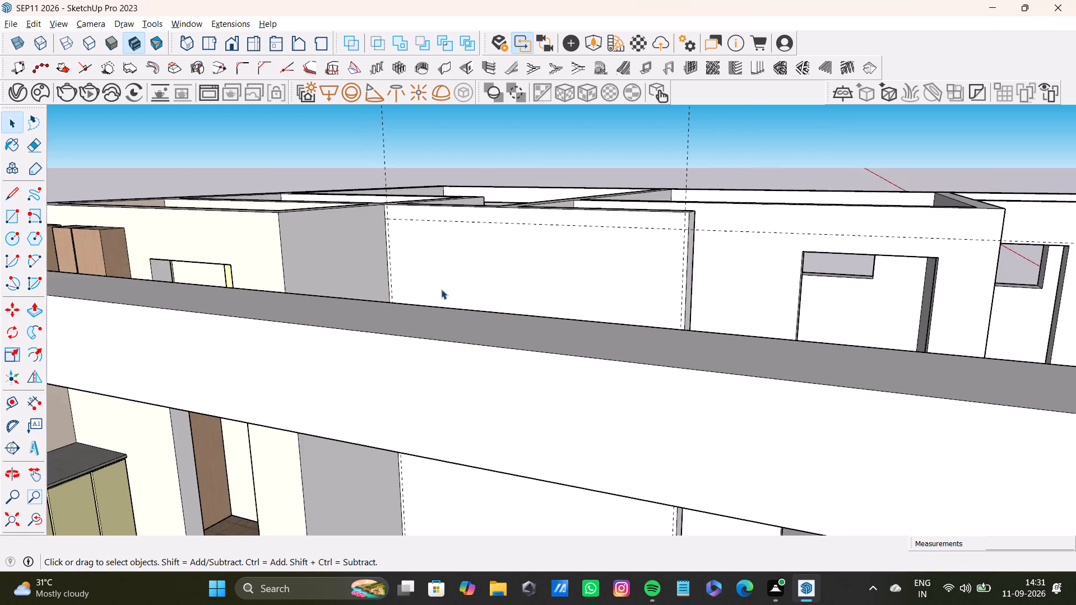
pyautogui.moveTo(441, 289); pyautogui.dragTo(463, 292, button='middle')
pyautogui.moveTo(454, 296); pyautogui.dragTo(436, 301, button='middle')
pyautogui.press('r')
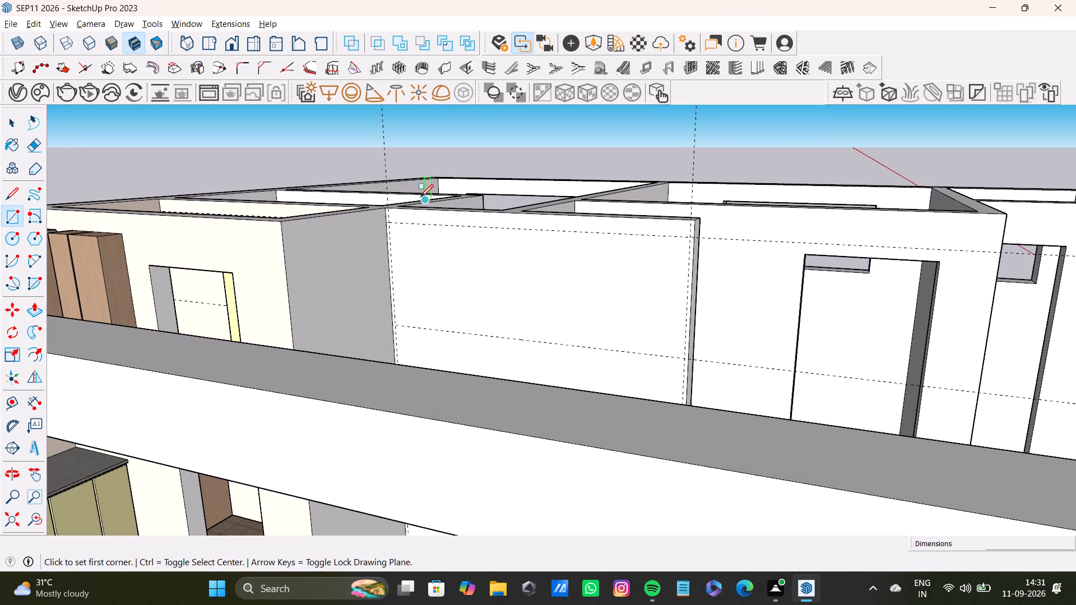
pyautogui.scroll(3, 416, 225)
pyautogui.click(416, 225)
pyautogui.scroll(-1, 585, 349)
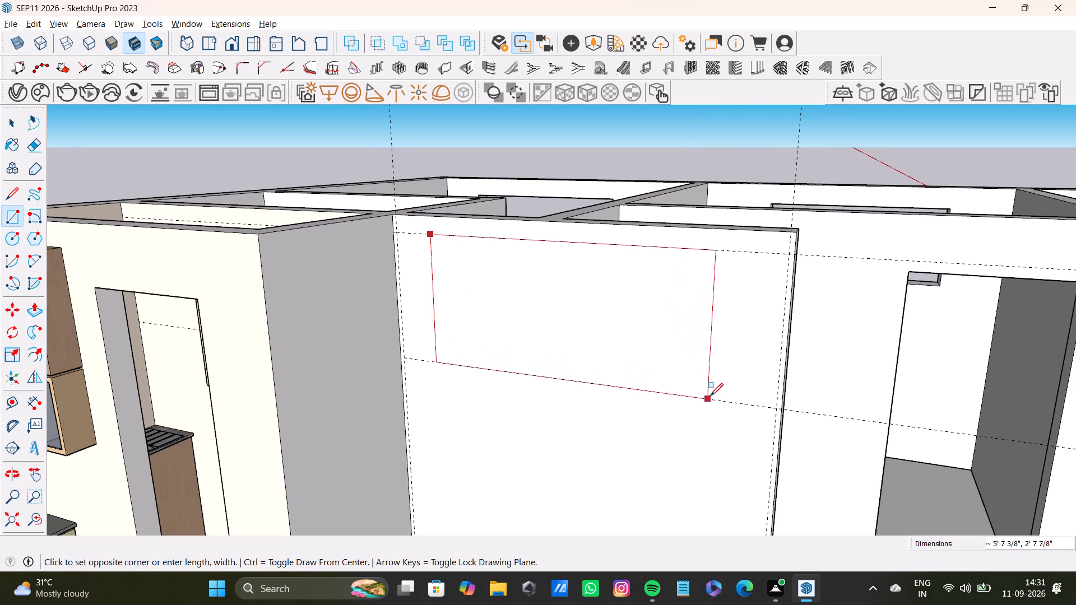
pyautogui.click(722, 399)
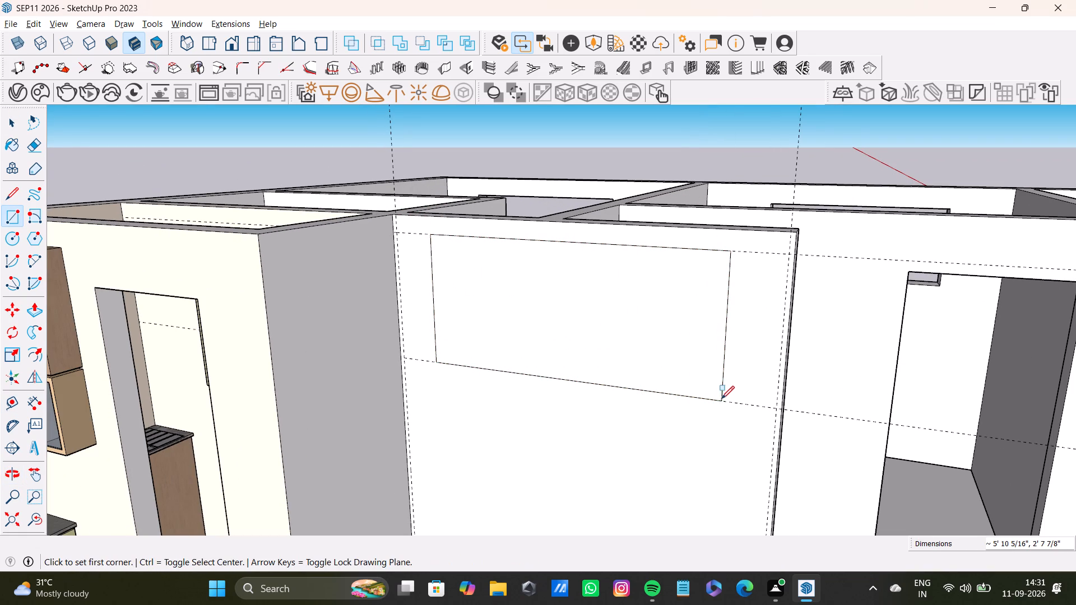
pyautogui.press('space')
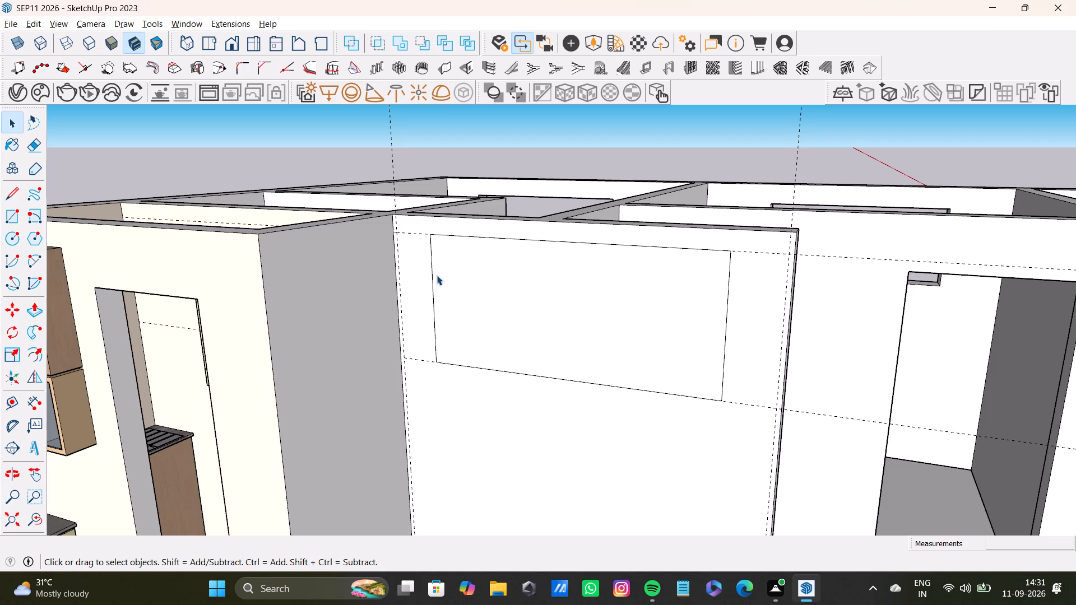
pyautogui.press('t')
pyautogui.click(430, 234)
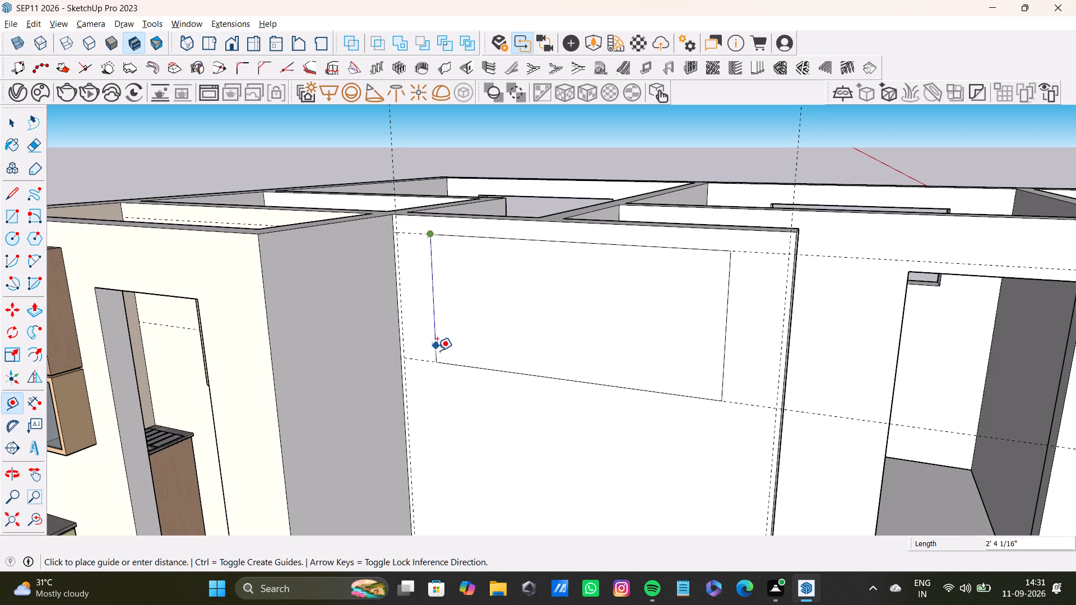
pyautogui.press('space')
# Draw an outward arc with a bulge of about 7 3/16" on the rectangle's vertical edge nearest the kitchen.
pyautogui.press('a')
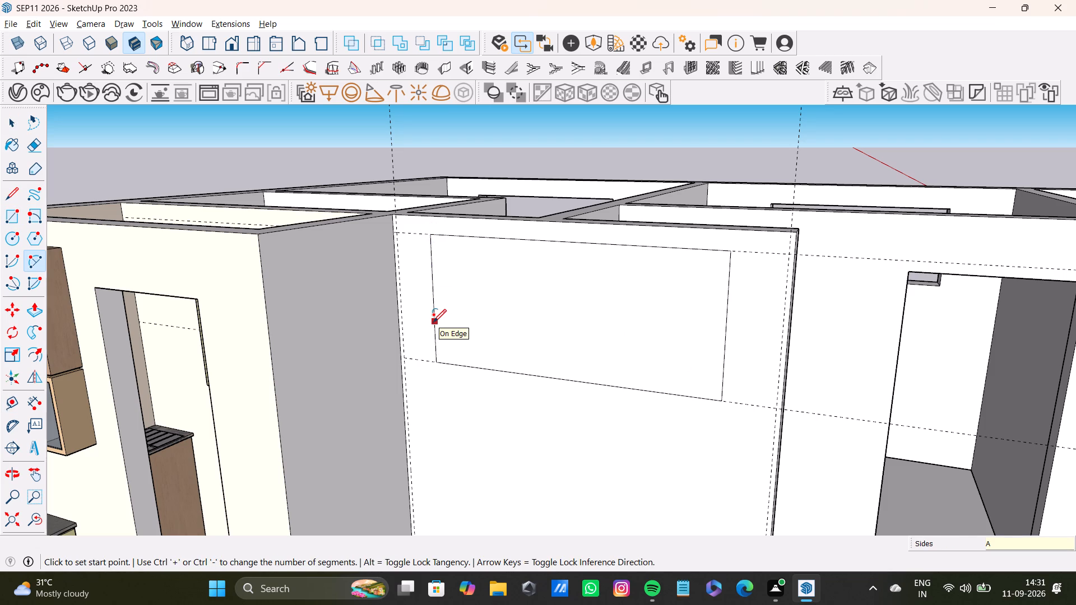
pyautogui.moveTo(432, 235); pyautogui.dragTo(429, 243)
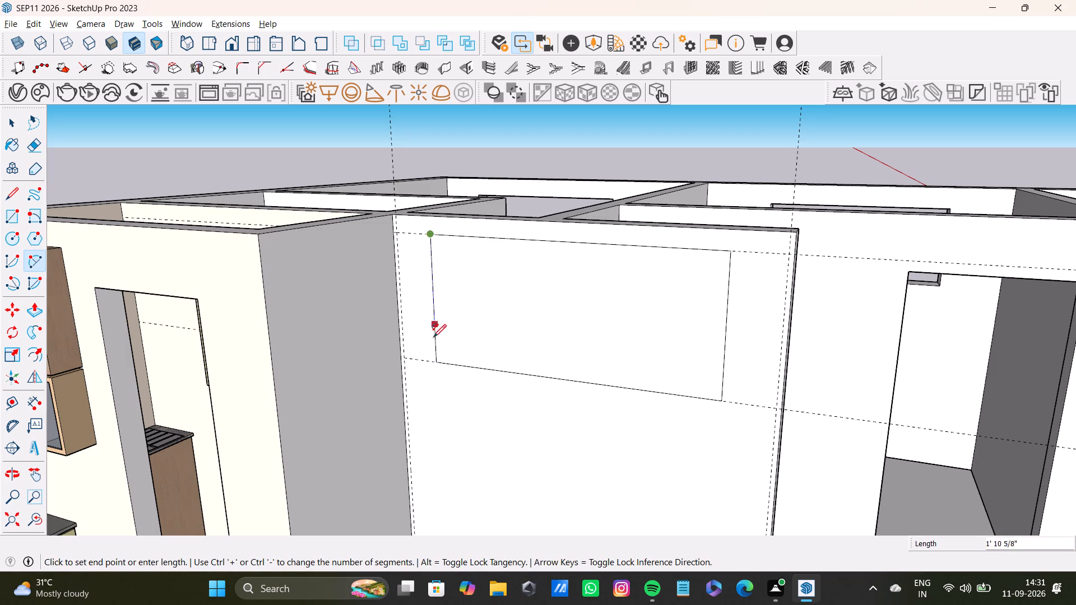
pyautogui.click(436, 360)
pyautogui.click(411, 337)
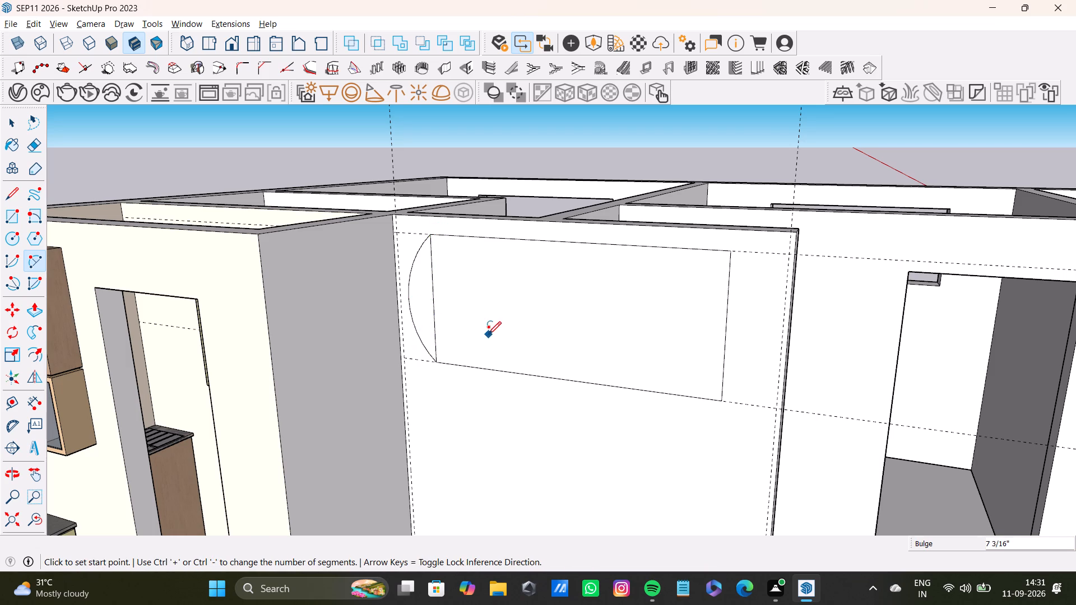
# Draw an outward arc with a bulge of about 7 3/8" on the rectangle's vertical edge nearest the wall's free end.
pyautogui.scroll(-2, 489, 333)
pyautogui.moveTo(483, 336); pyautogui.dragTo(618, 351, button='middle')
pyautogui.scroll(3, 584, 317)
pyautogui.scroll(-3, 599, 325)
pyautogui.keyDown('shift'); pyautogui.moveTo(597, 325); pyautogui.dragTo(500, 310, button='middle'); pyautogui.keyUp('shift')
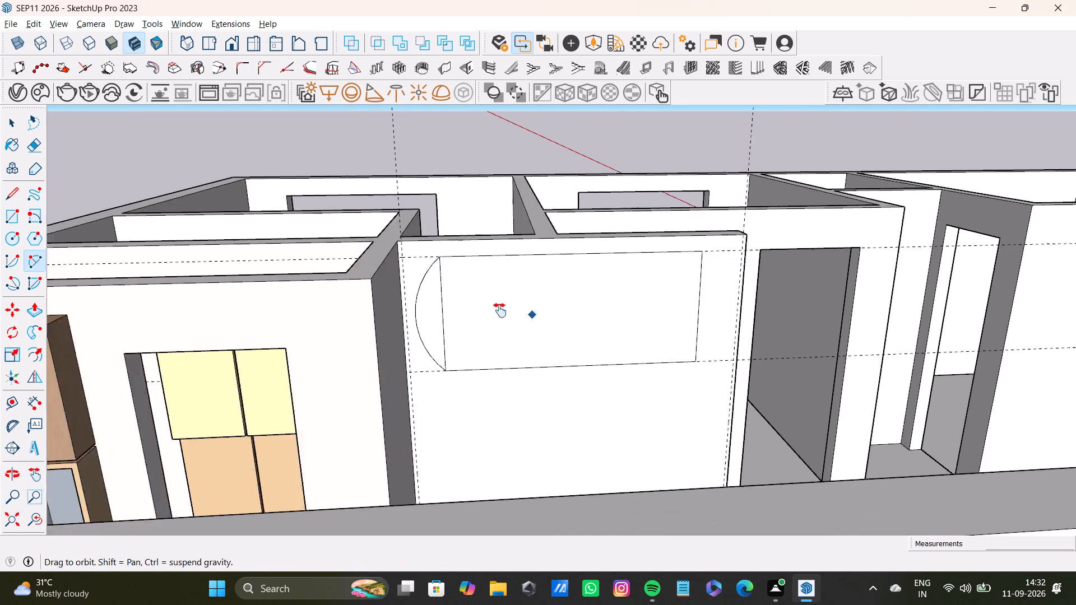
pyautogui.keyDown('shift'); pyautogui.moveTo(500, 310); pyautogui.dragTo(499, 309, button='middle'); pyautogui.keyUp('shift')
pyautogui.scroll(2, 571, 284)
pyautogui.click(693, 239)
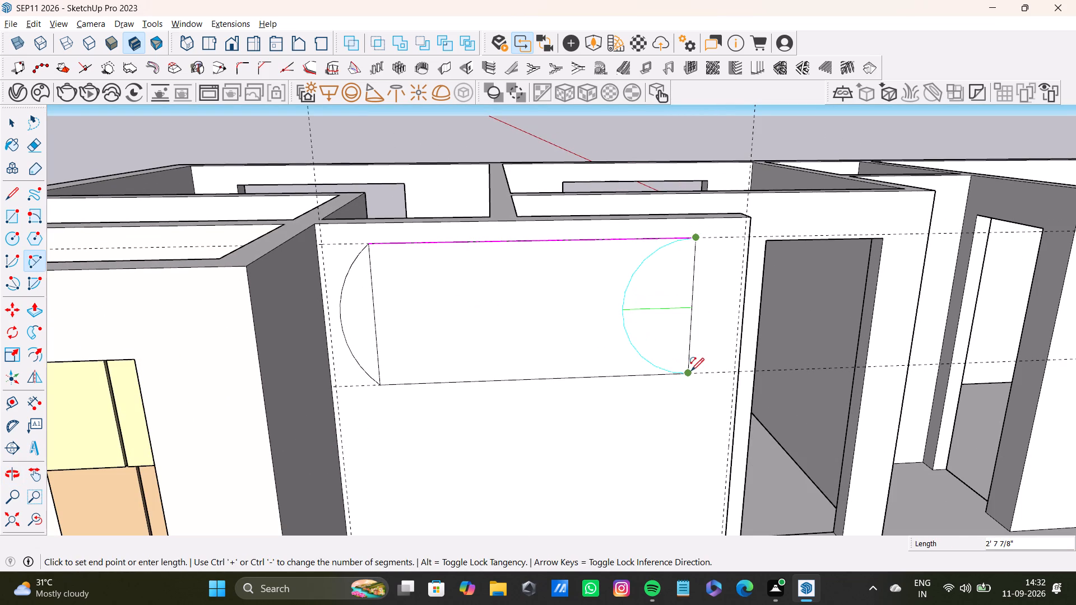
pyautogui.click(691, 371)
pyautogui.moveTo(720, 301); pyautogui.dragTo(604, 286, button='middle')
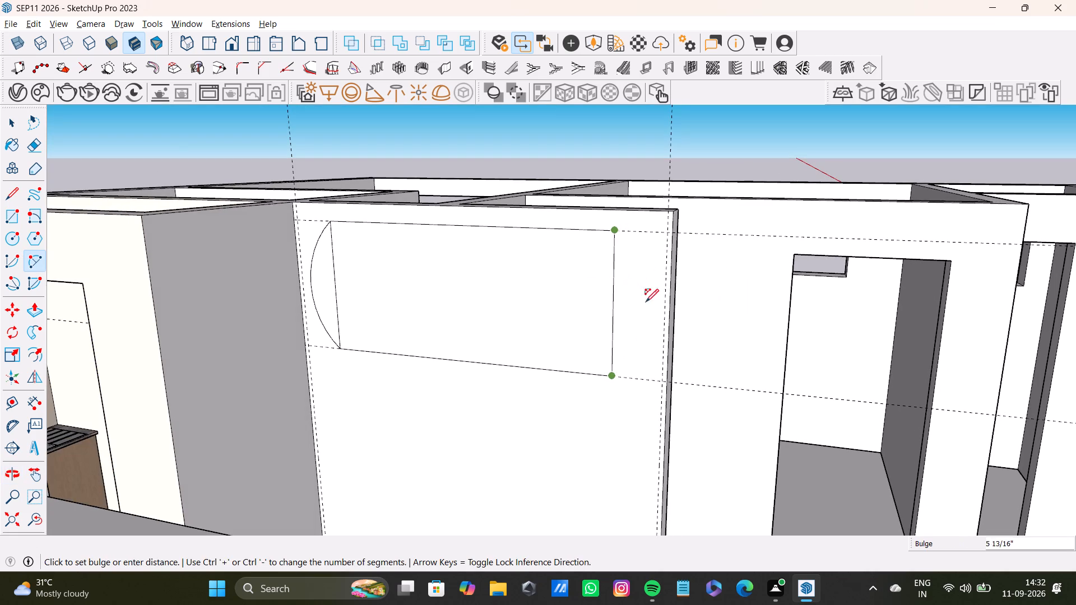
pyautogui.moveTo(643, 297); pyautogui.dragTo(649, 296, button='middle')
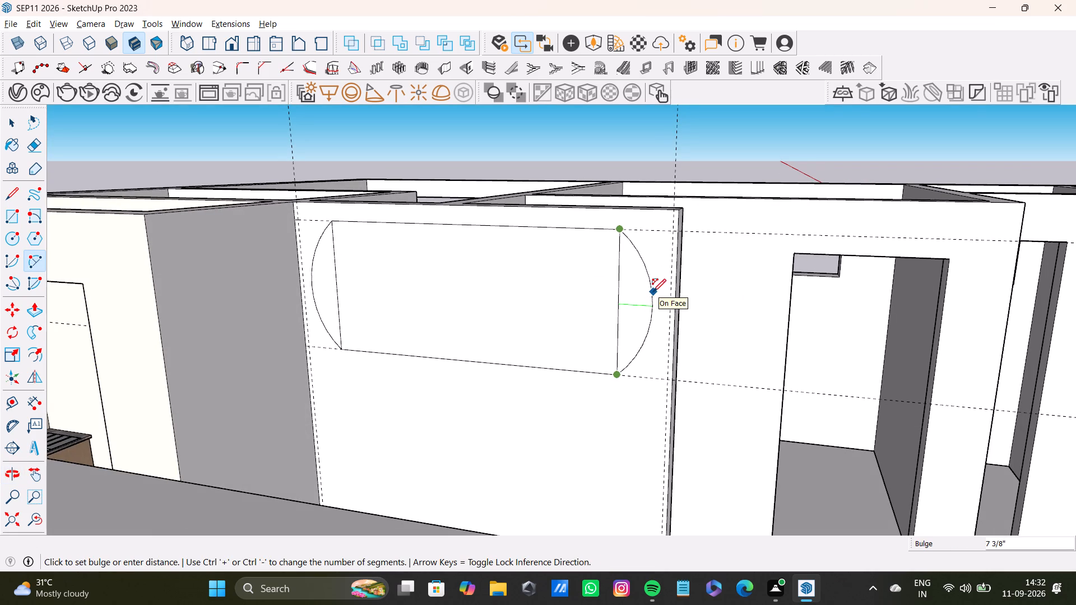
pyautogui.click(653, 291)
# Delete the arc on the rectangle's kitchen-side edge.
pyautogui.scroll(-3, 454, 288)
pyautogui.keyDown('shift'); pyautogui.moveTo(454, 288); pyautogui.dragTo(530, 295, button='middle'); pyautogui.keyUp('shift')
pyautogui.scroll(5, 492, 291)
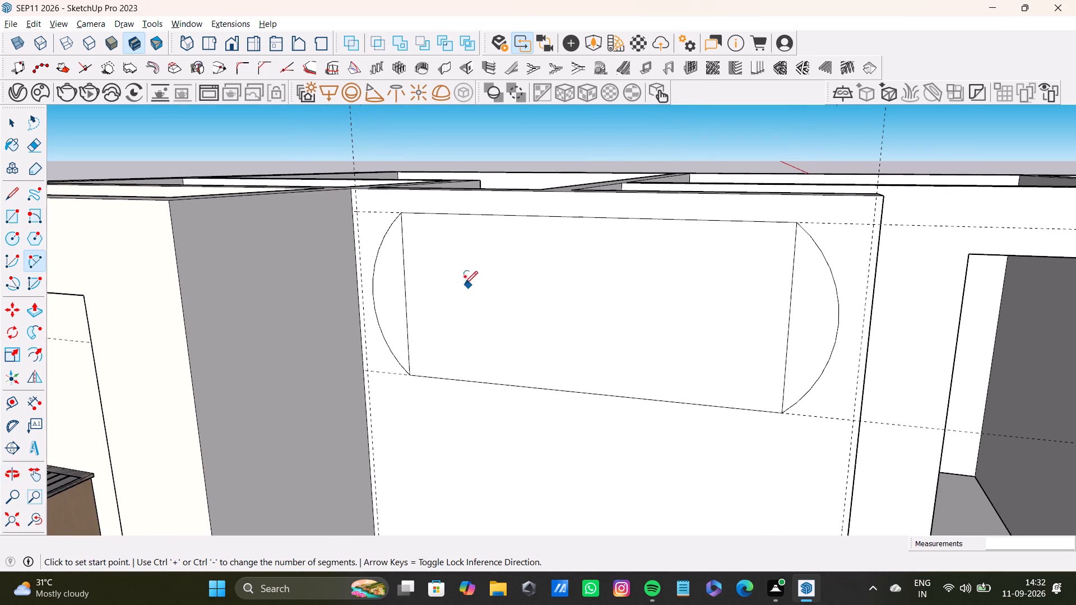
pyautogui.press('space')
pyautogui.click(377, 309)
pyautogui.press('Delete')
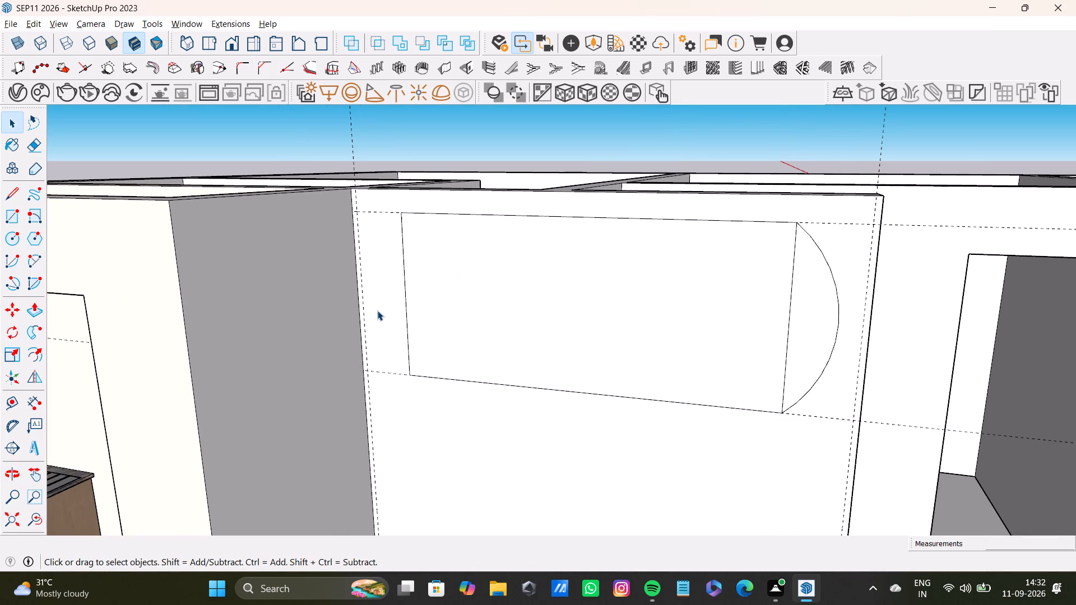
# Draw an outward arc with a bulge of about 8 1/8" between the corners of the rectangle's kitchen-side edge.
pyautogui.press('t')
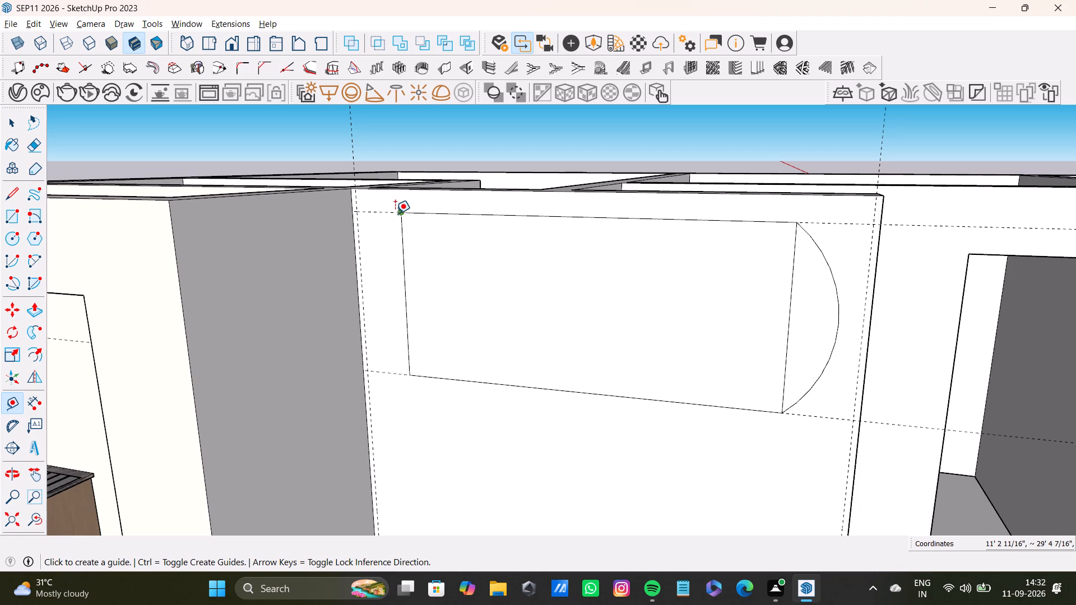
pyautogui.press('a')
pyautogui.click(399, 212)
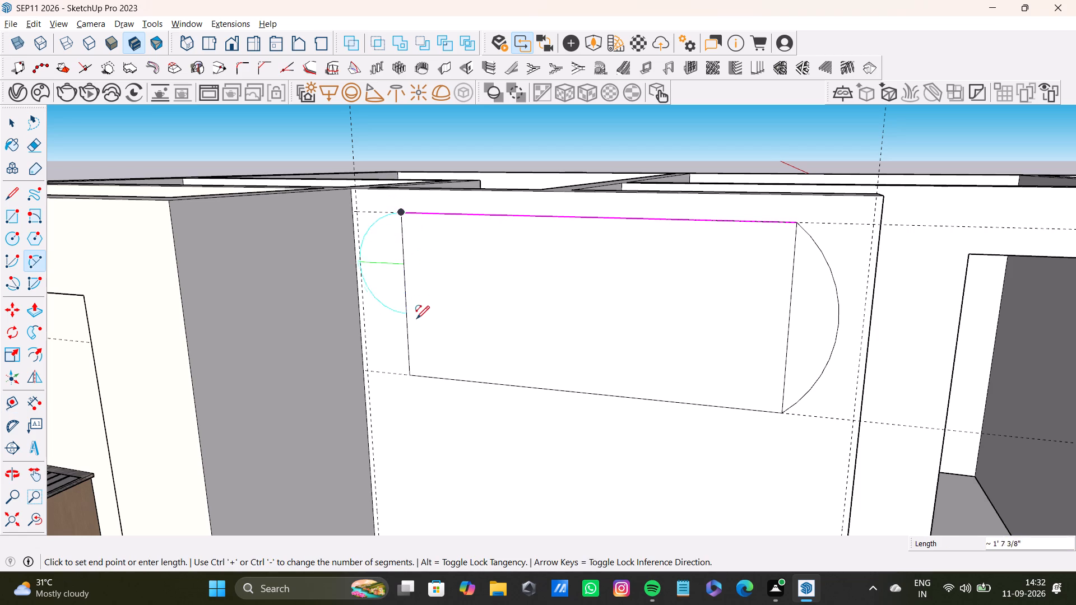
pyautogui.click(414, 371)
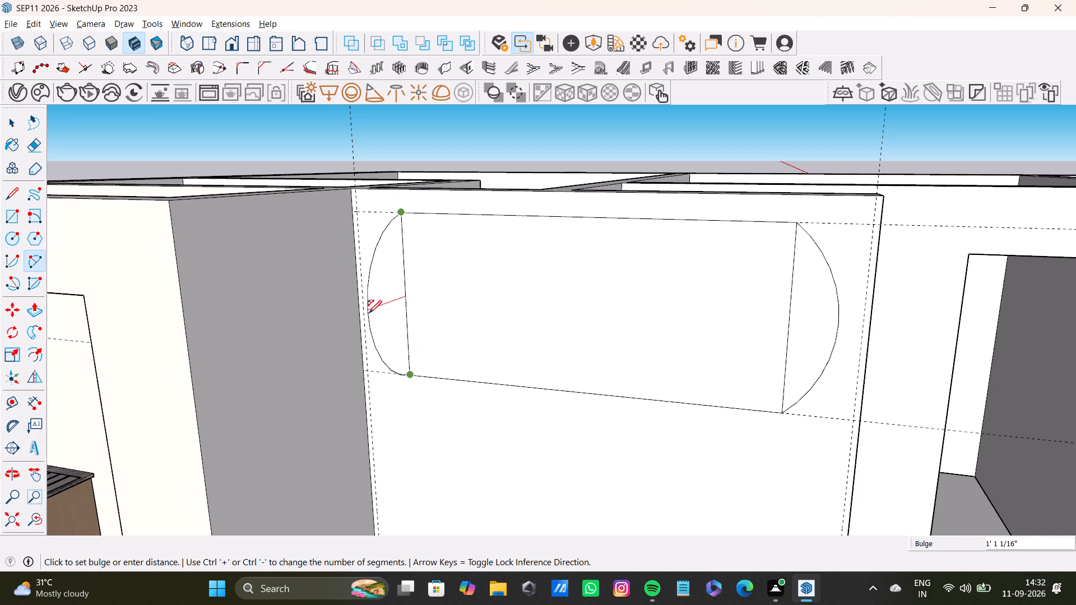
pyautogui.click(368, 285)
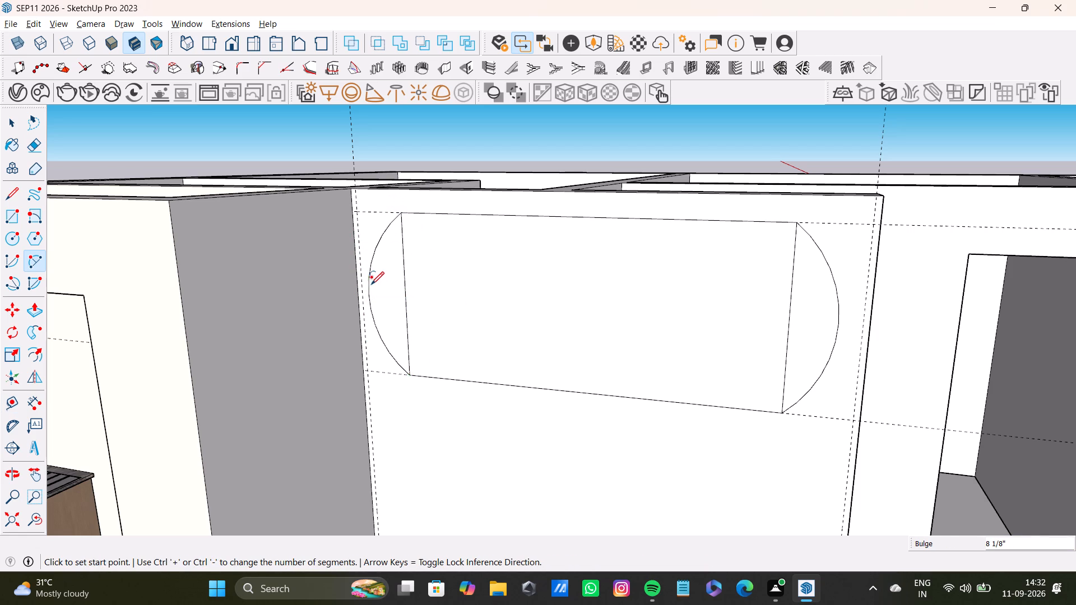
pyautogui.press('space')
pyautogui.press('space')
# Delete the rectangle's two vertical edges inside the arcs to leave a single rounded-end outline.
pyautogui.scroll(20, 396, 255)
pyautogui.scroll(2, 396, 255)
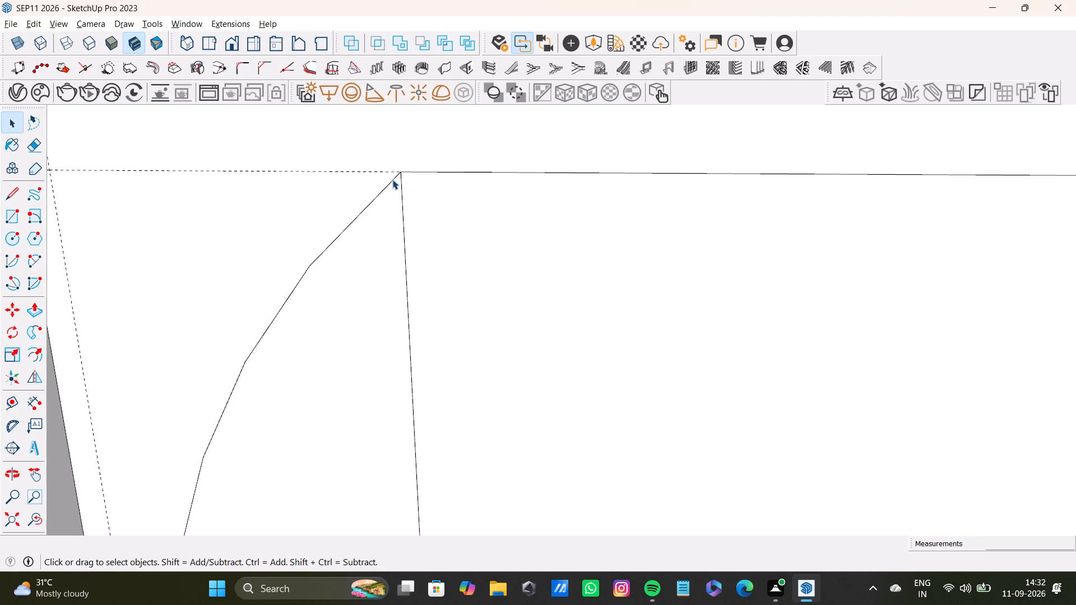
pyautogui.scroll(-7, 392, 178)
pyautogui.scroll(-18, 392, 178)
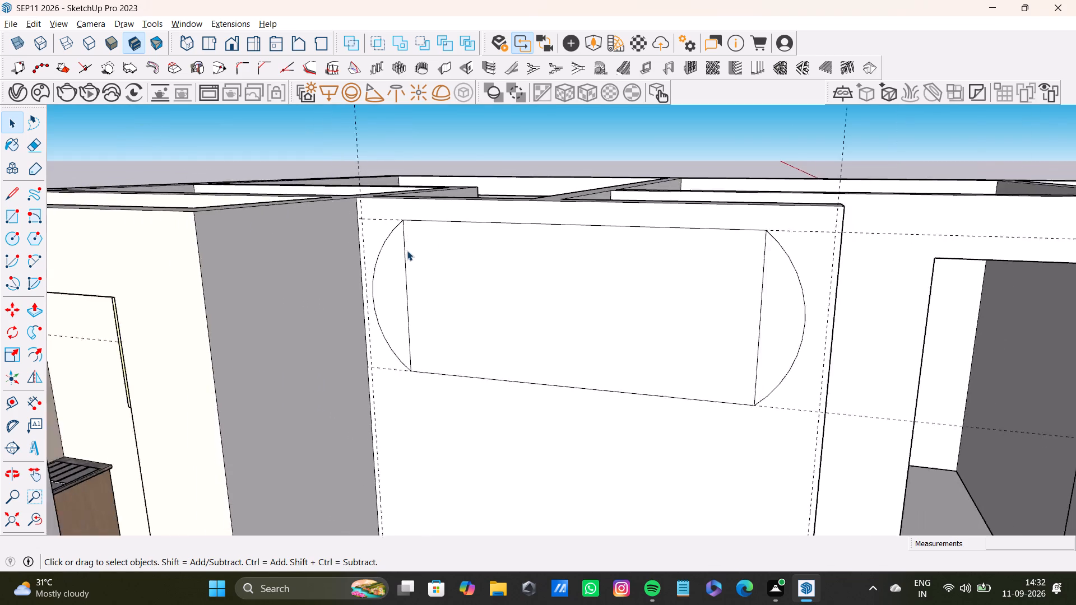
pyautogui.scroll(-2, 407, 250)
pyautogui.scroll(4, 406, 304)
pyautogui.click(410, 315)
pyautogui.press('Delete')
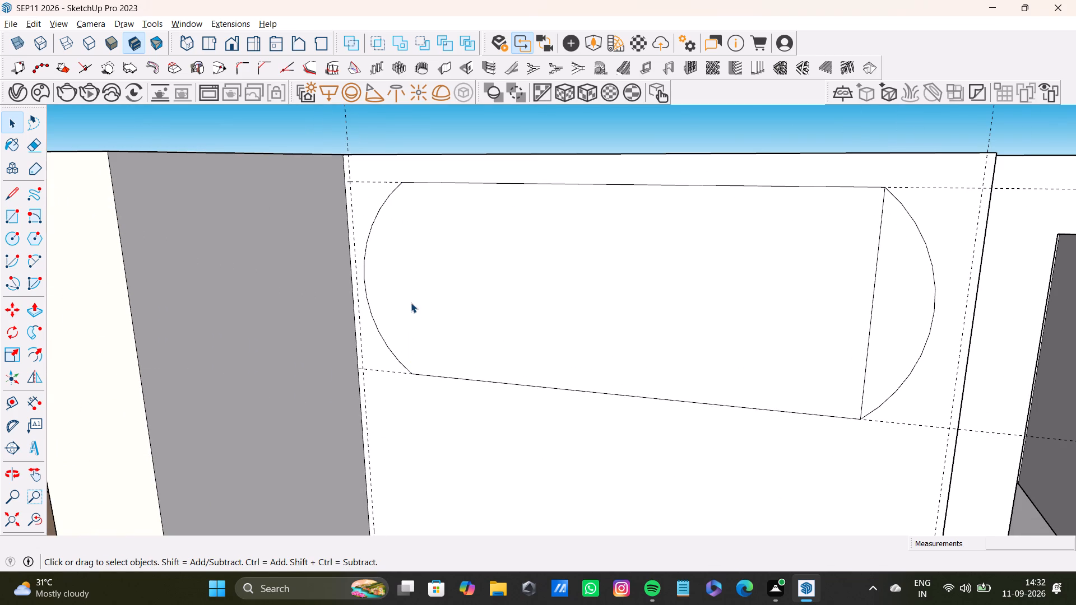
pyautogui.scroll(-3, 489, 455)
pyautogui.keyDown('shift'); pyautogui.moveTo(549, 408); pyautogui.dragTo(426, 373, button='middle'); pyautogui.keyUp('shift')
pyautogui.scroll(3, 577, 358)
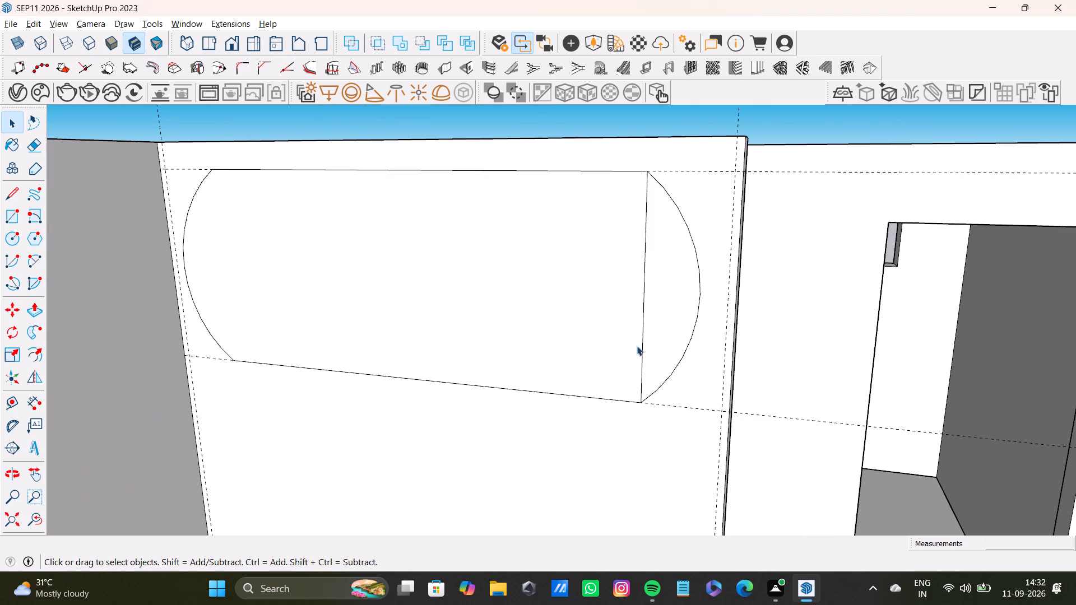
pyautogui.click(642, 353)
pyautogui.press('Delete')
# Push/Pull the rounded-end face about 1' 1" out from the white wall.
pyautogui.scroll(-3, 672, 250)
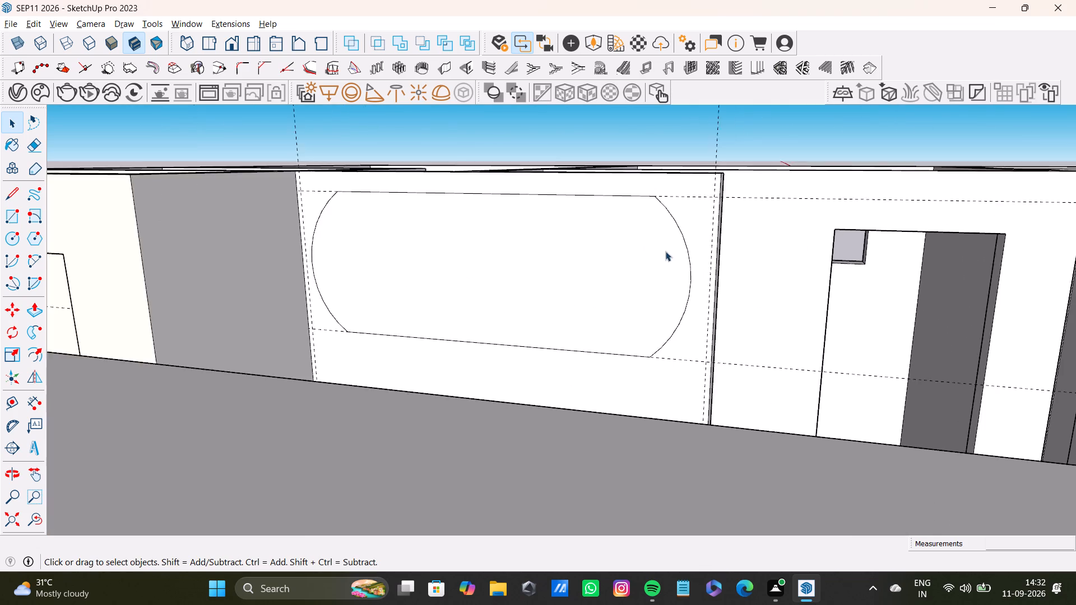
pyautogui.scroll(-5, 665, 251)
pyautogui.moveTo(606, 272); pyautogui.dragTo(609, 326, button='middle')
pyautogui.scroll(-3, 576, 252)
pyautogui.keyDown('shift'); pyautogui.moveTo(579, 239); pyautogui.dragTo(590, 283, button='middle'); pyautogui.keyUp('shift')
pyautogui.scroll(2, 580, 259)
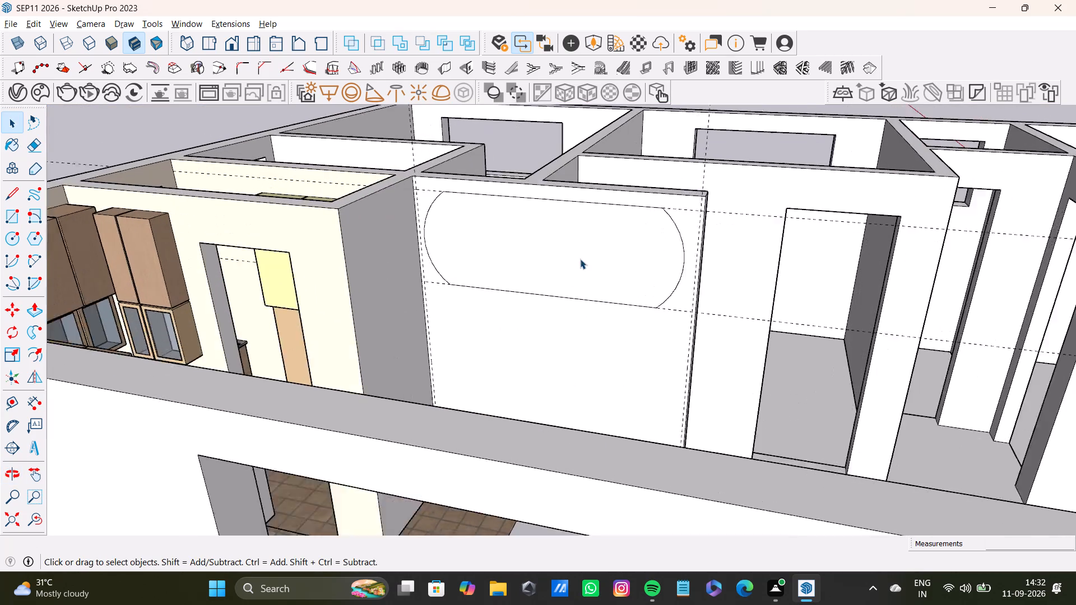
pyautogui.scroll(1, 580, 259)
pyautogui.click(581, 255)
pyautogui.press('p')
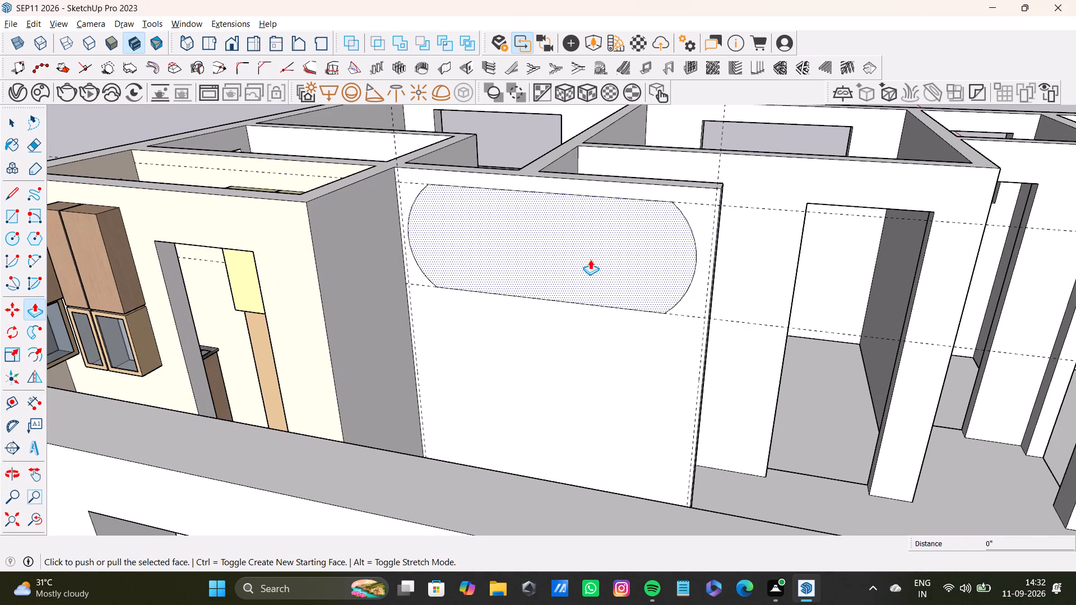
pyautogui.moveTo(590, 259); pyautogui.dragTo(576, 273)
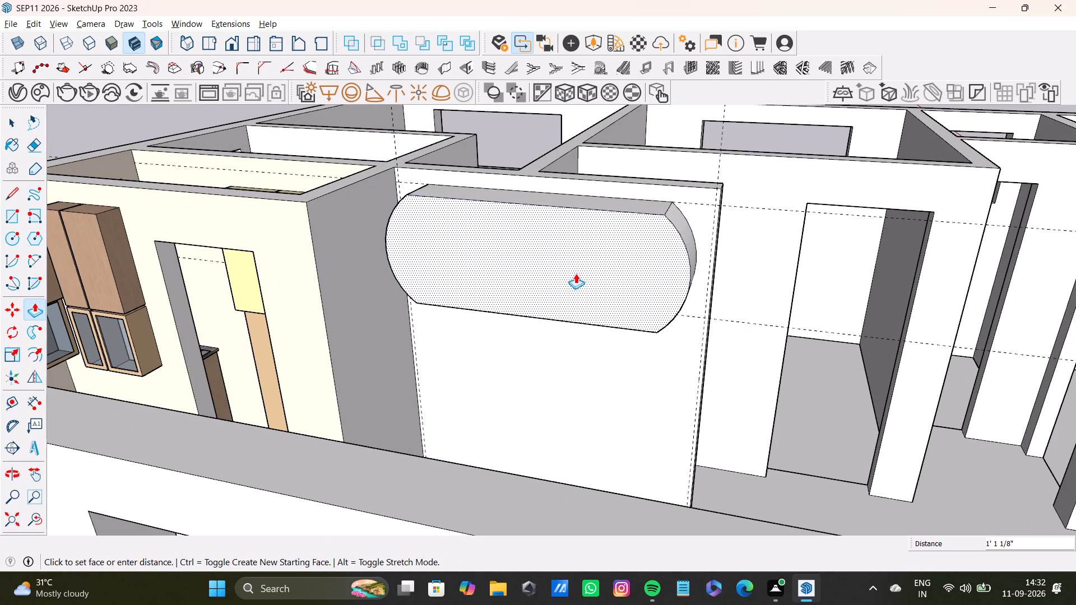
pyautogui.moveTo(576, 273); pyautogui.dragTo(572, 274)
# Push the front face of the rounded wall unit back toward the wall by about 5 5/16".
pyautogui.scroll(-7, 572, 276)
pyautogui.moveTo(596, 314); pyautogui.dragTo(621, 453, button='middle')
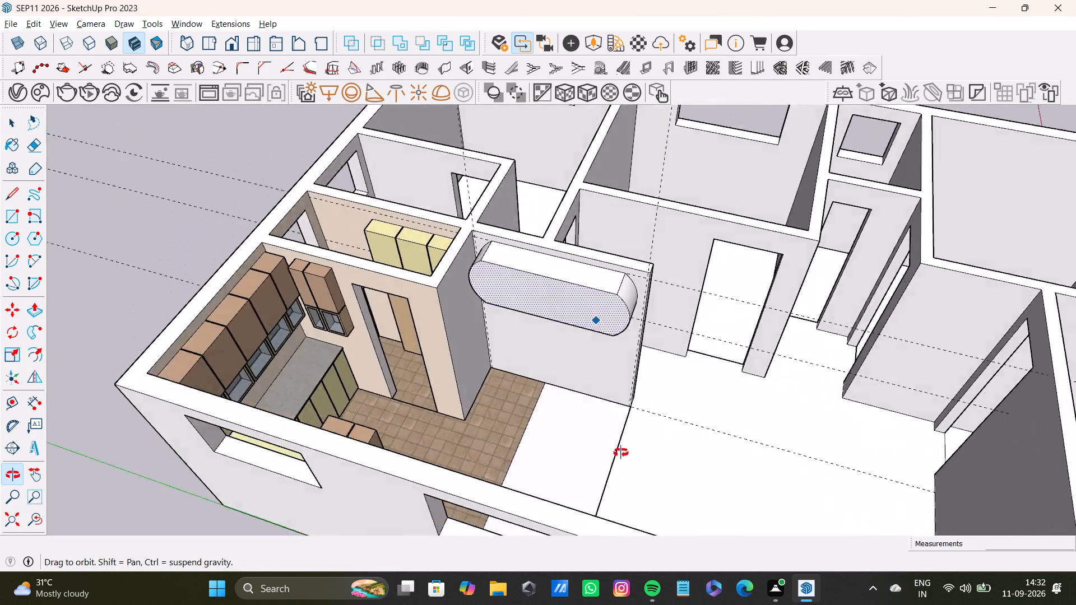
pyautogui.moveTo(621, 453); pyautogui.dragTo(721, 413, button='middle')
pyautogui.scroll(-1, 683, 392)
pyautogui.scroll(6, 563, 342)
pyautogui.keyDown('shift'); pyautogui.moveTo(537, 322); pyautogui.dragTo(544, 408, button='middle'); pyautogui.keyUp('shift')
pyautogui.moveTo(602, 424); pyautogui.dragTo(433, 371, button='middle')
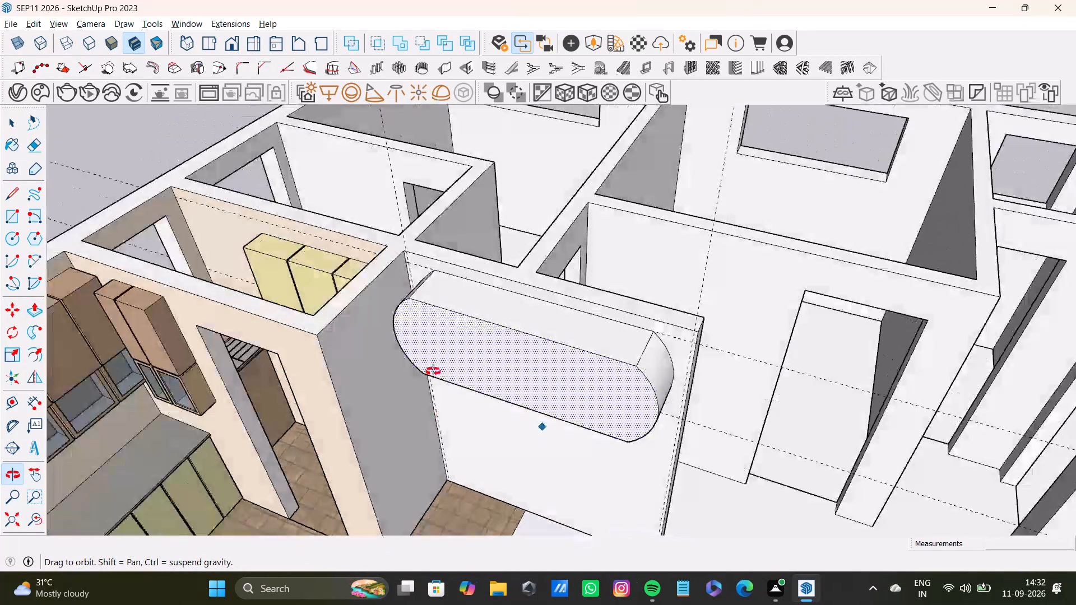
pyautogui.moveTo(433, 371); pyautogui.dragTo(249, 284, button='middle')
pyautogui.scroll(3, 375, 338)
pyautogui.keyDown('shift'); pyautogui.moveTo(428, 329); pyautogui.dragTo(372, 218, button='middle'); pyautogui.keyUp('shift')
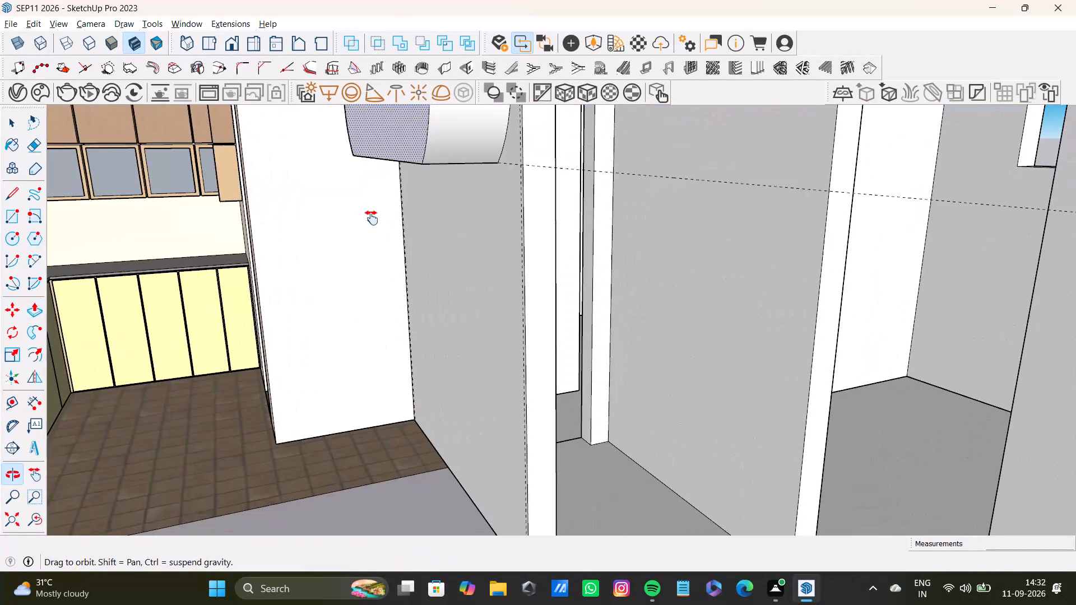
pyautogui.keyDown('shift'); pyautogui.moveTo(372, 218); pyautogui.dragTo(417, 393, button='middle'); pyautogui.keyUp('shift')
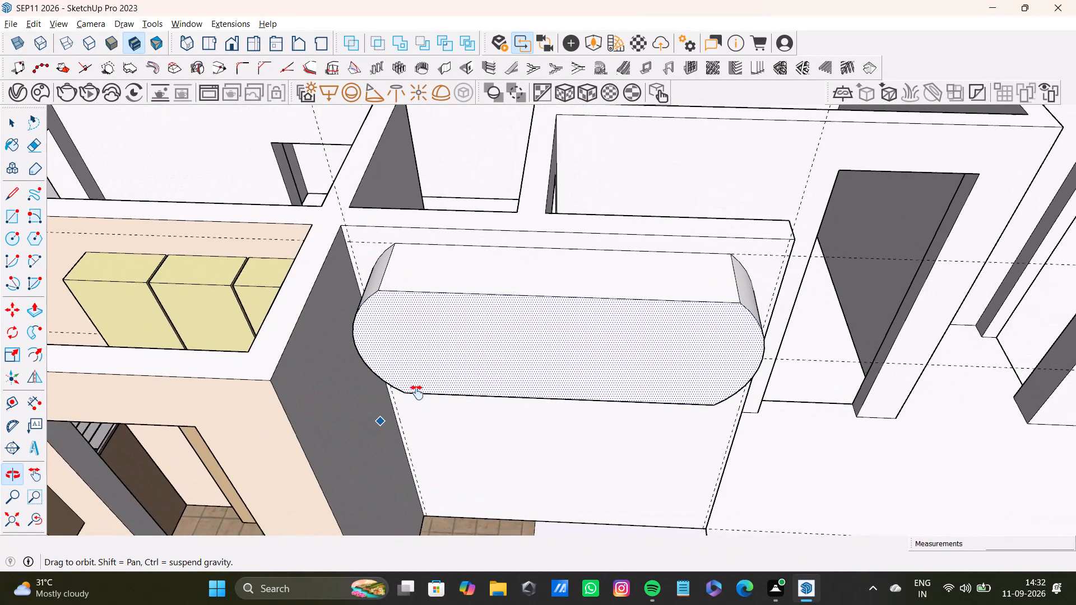
pyautogui.keyDown('shift'); pyautogui.moveTo(417, 393); pyautogui.dragTo(416, 395, button='middle'); pyautogui.keyUp('shift')
pyautogui.press('p')
pyautogui.moveTo(397, 339); pyautogui.dragTo(397, 333)
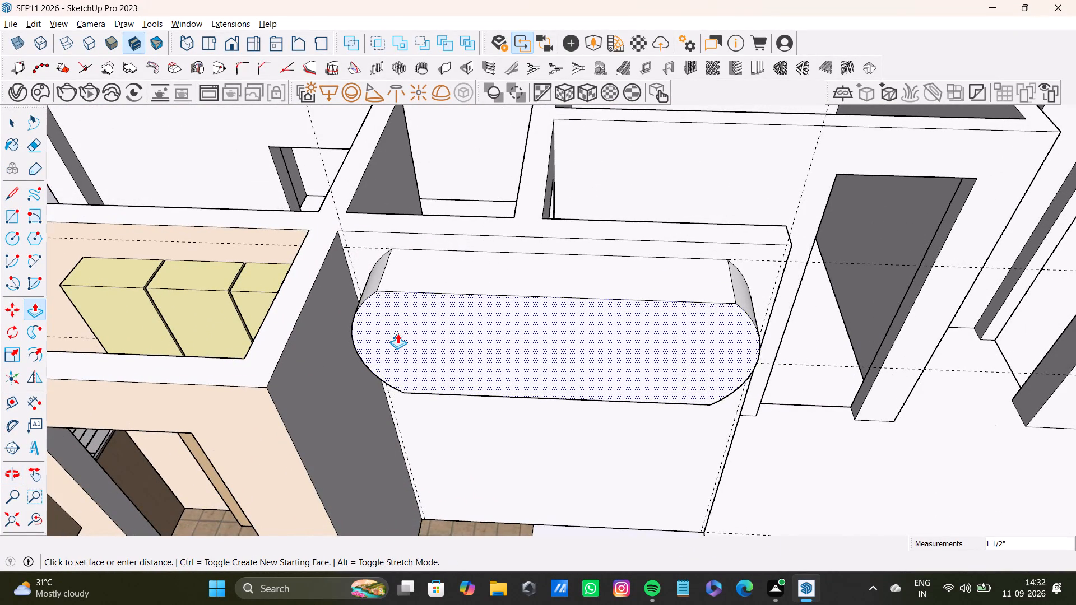
pyautogui.moveTo(397, 333); pyautogui.dragTo(407, 319)
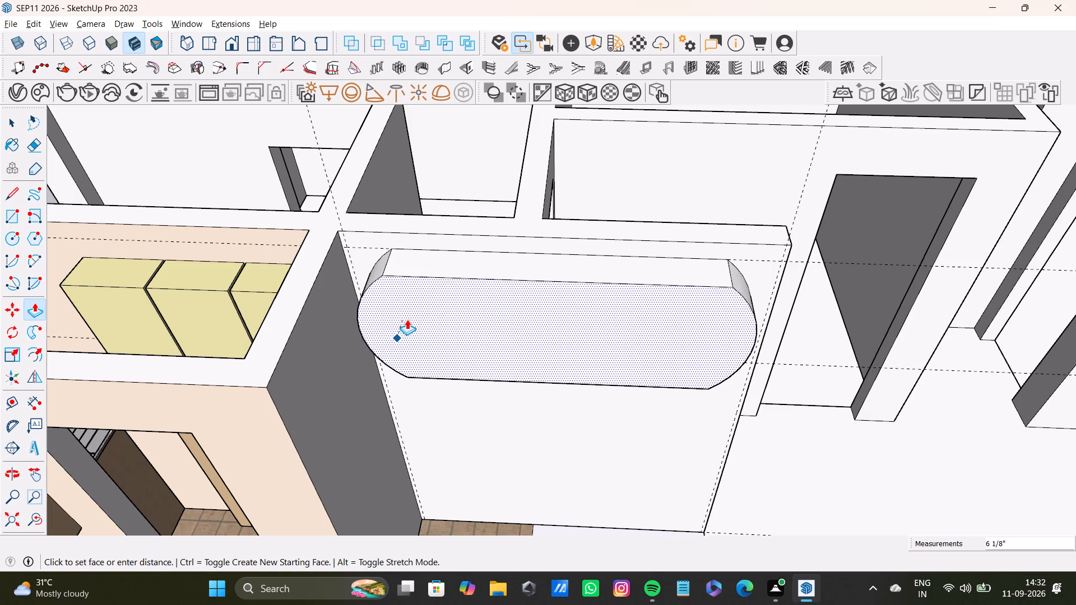
pyautogui.moveTo(407, 319); pyautogui.dragTo(409, 323)
pyautogui.moveTo(652, 402); pyautogui.dragTo(473, 383, button='middle')
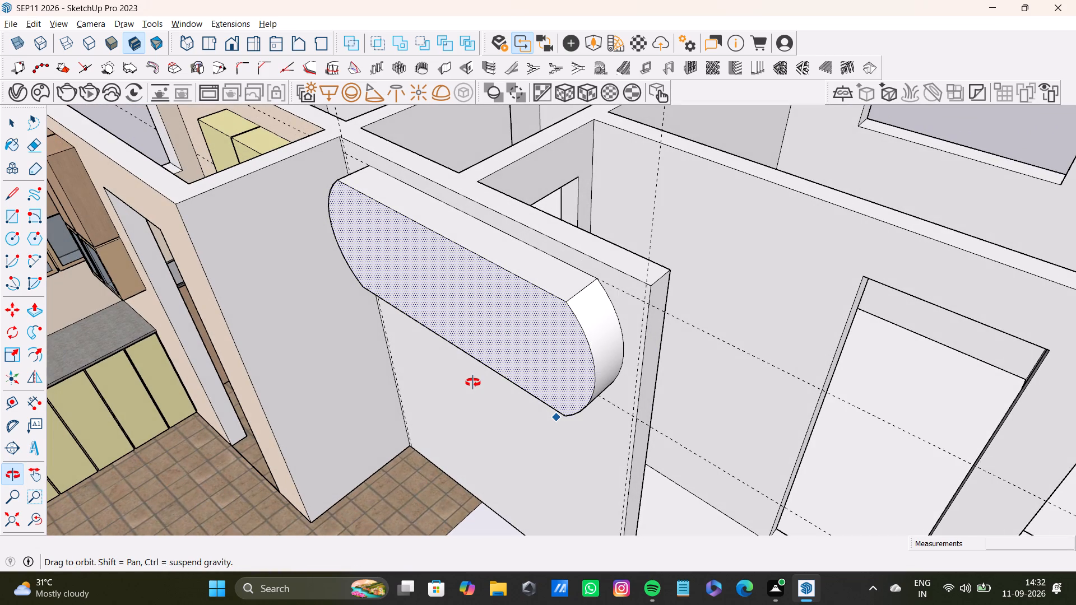
pyautogui.moveTo(473, 383); pyautogui.dragTo(540, 387, button='middle')
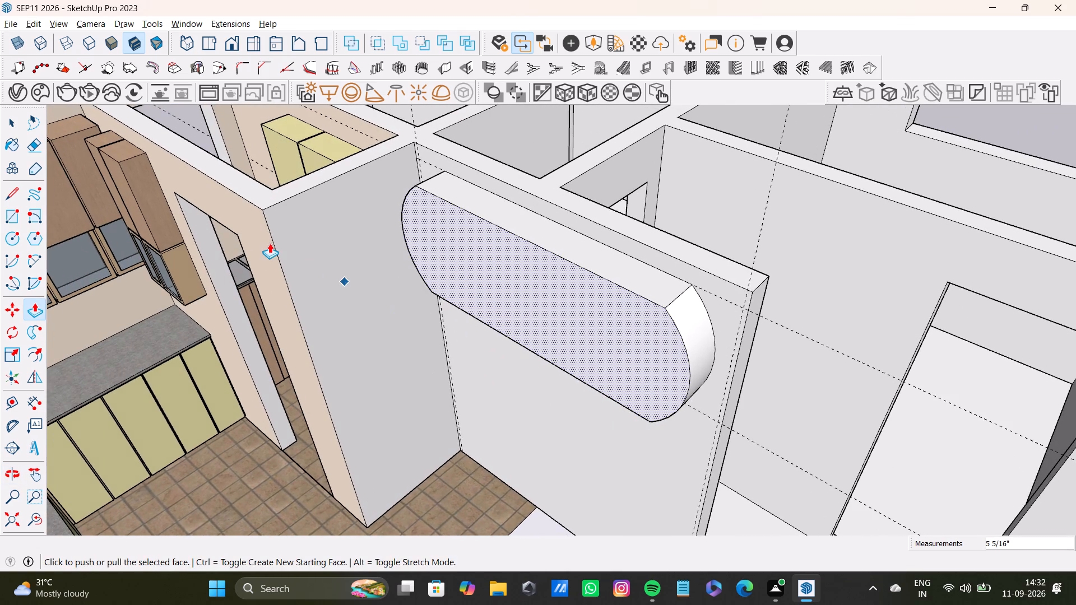
# Undo both Push/Pull operations on the rounded wall unit, going back to its flat outline on the wall.
pyautogui.scroll(3, 270, 243)
pyautogui.scroll(-7, 271, 243)
pyautogui.keyDown('shift'); pyautogui.moveTo(337, 274); pyautogui.dragTo(522, 343, button='middle'); pyautogui.keyUp('shift')
pyautogui.moveTo(585, 356); pyautogui.dragTo(415, 406, button='middle')
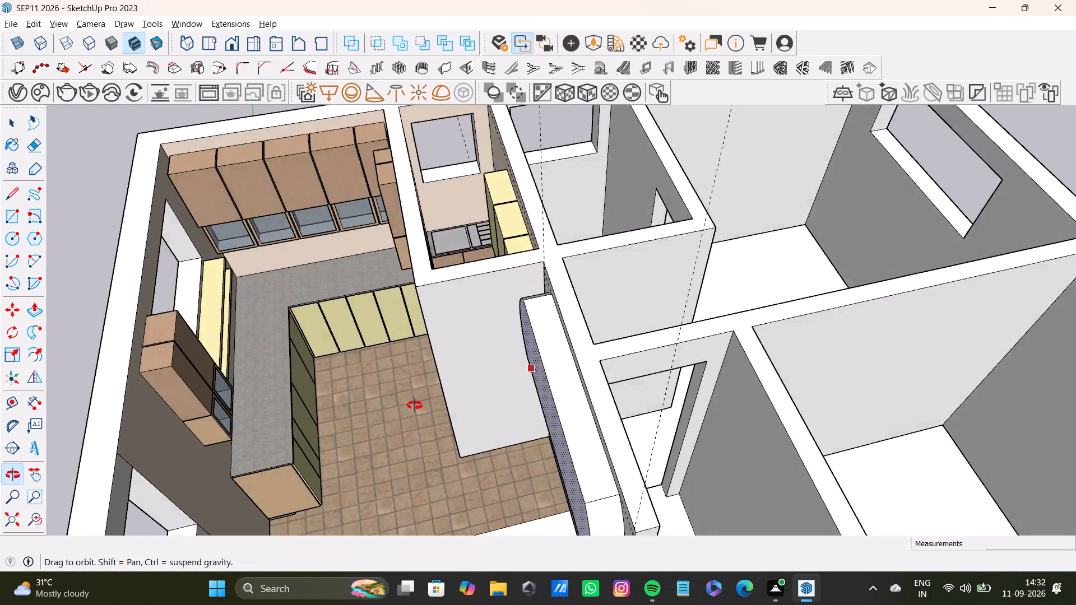
pyautogui.moveTo(415, 406); pyautogui.dragTo(411, 365, button='middle')
pyautogui.keyDown('shift'); pyautogui.scroll(6, 485, 236); pyautogui.keyUp('shift')
pyautogui.keyDown('shift'); pyautogui.moveTo(461, 324); pyautogui.dragTo(456, 196, button='middle'); pyautogui.keyUp('shift')
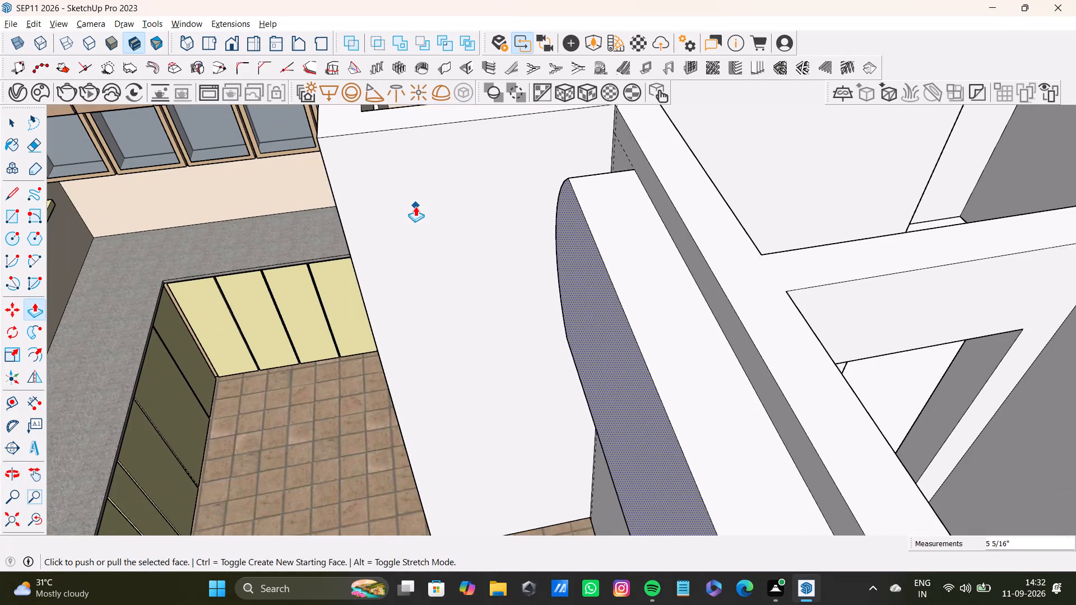
pyautogui.scroll(-8, 415, 206)
pyautogui.moveTo(453, 243); pyautogui.dragTo(740, 285, button='middle')
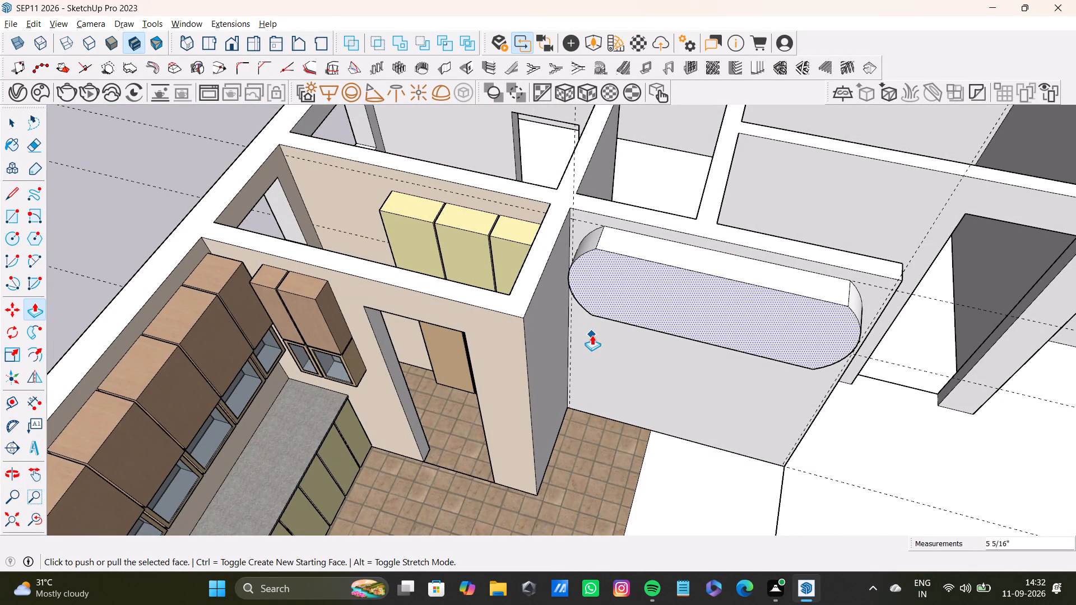
pyautogui.hotkey('ctrl', 'z')
pyautogui.hotkey('ctrl', 'z')
pyautogui.press('space')
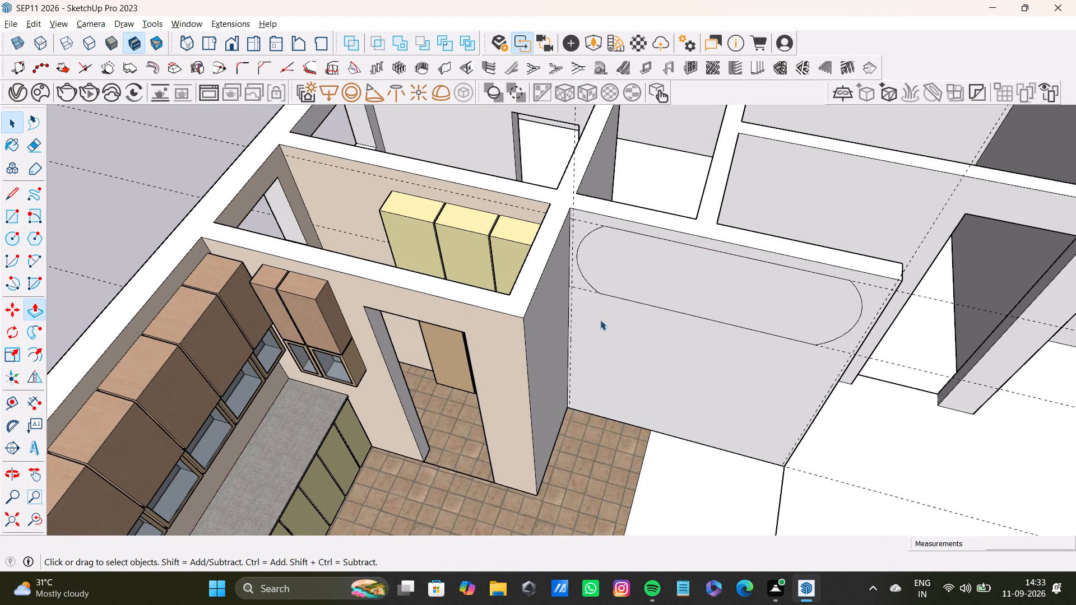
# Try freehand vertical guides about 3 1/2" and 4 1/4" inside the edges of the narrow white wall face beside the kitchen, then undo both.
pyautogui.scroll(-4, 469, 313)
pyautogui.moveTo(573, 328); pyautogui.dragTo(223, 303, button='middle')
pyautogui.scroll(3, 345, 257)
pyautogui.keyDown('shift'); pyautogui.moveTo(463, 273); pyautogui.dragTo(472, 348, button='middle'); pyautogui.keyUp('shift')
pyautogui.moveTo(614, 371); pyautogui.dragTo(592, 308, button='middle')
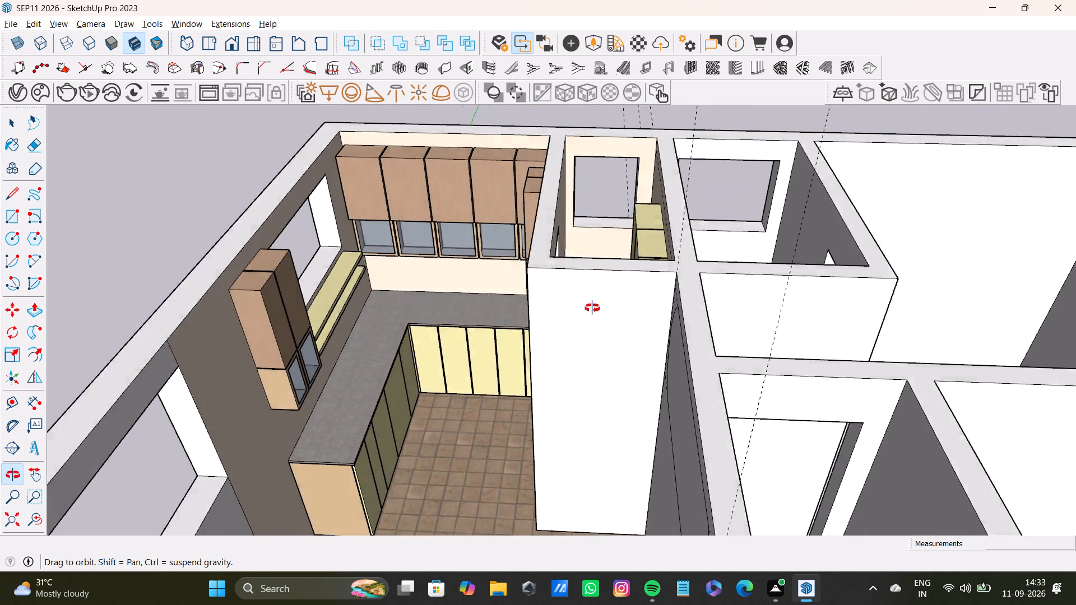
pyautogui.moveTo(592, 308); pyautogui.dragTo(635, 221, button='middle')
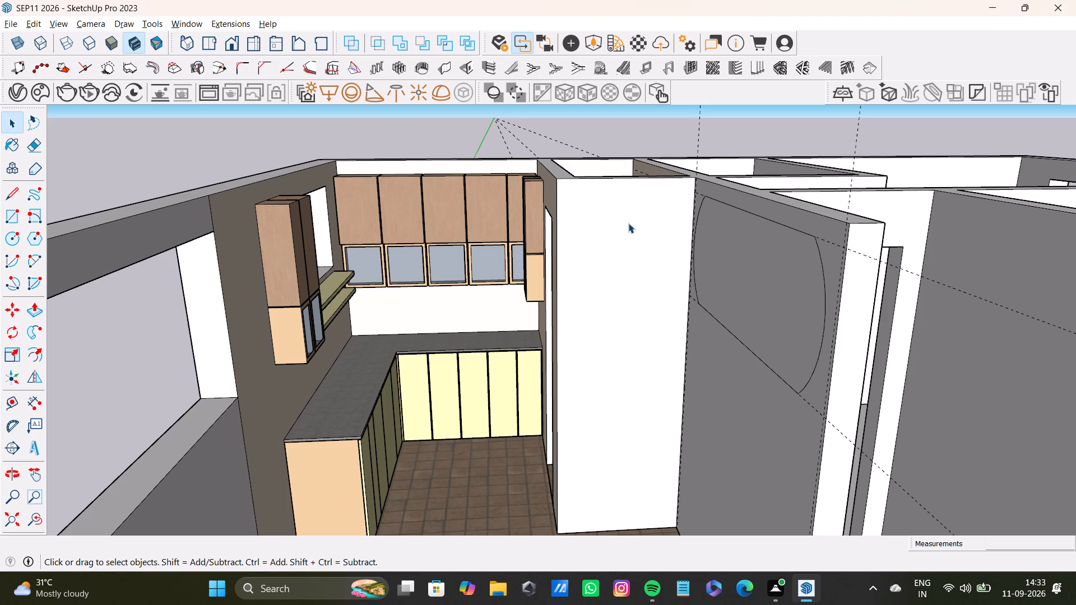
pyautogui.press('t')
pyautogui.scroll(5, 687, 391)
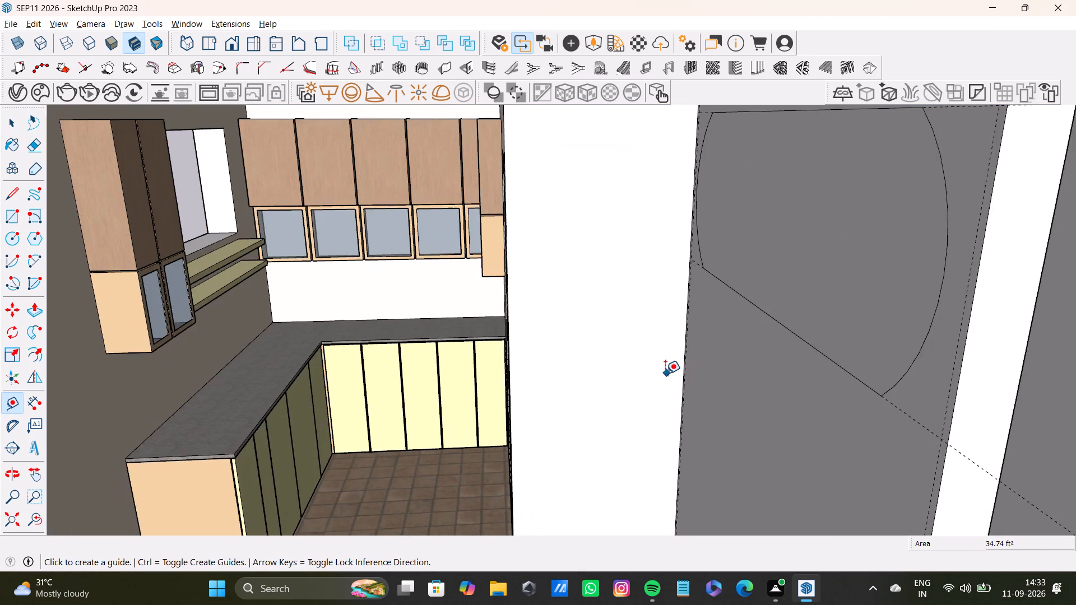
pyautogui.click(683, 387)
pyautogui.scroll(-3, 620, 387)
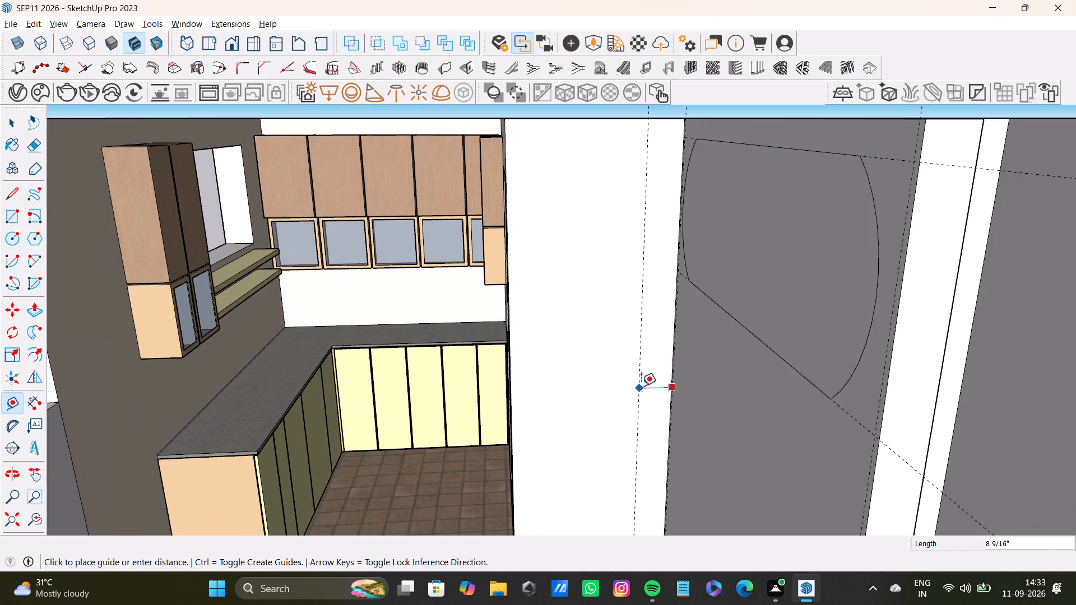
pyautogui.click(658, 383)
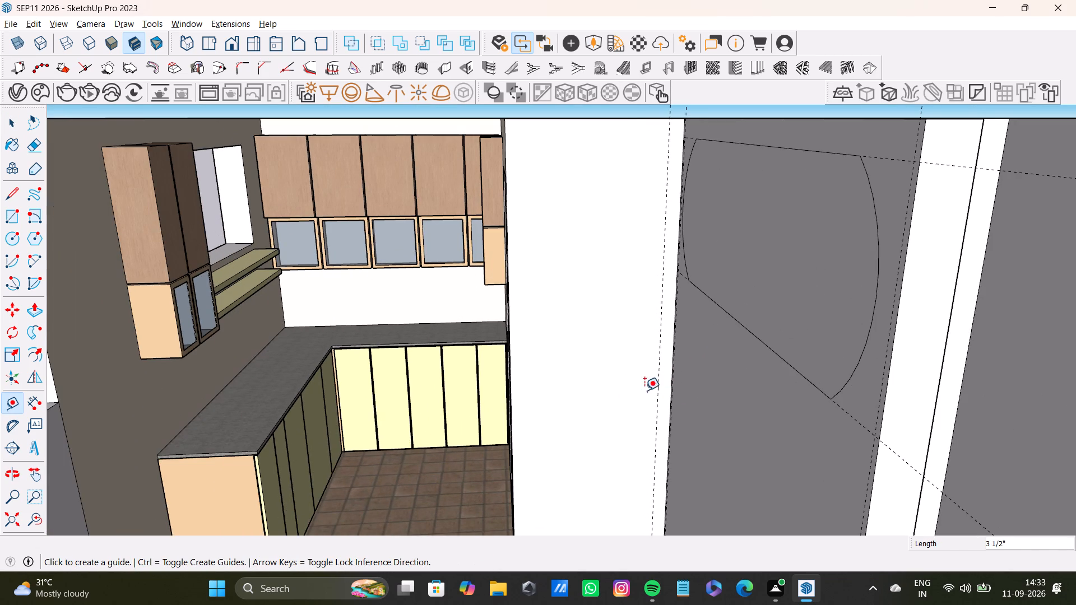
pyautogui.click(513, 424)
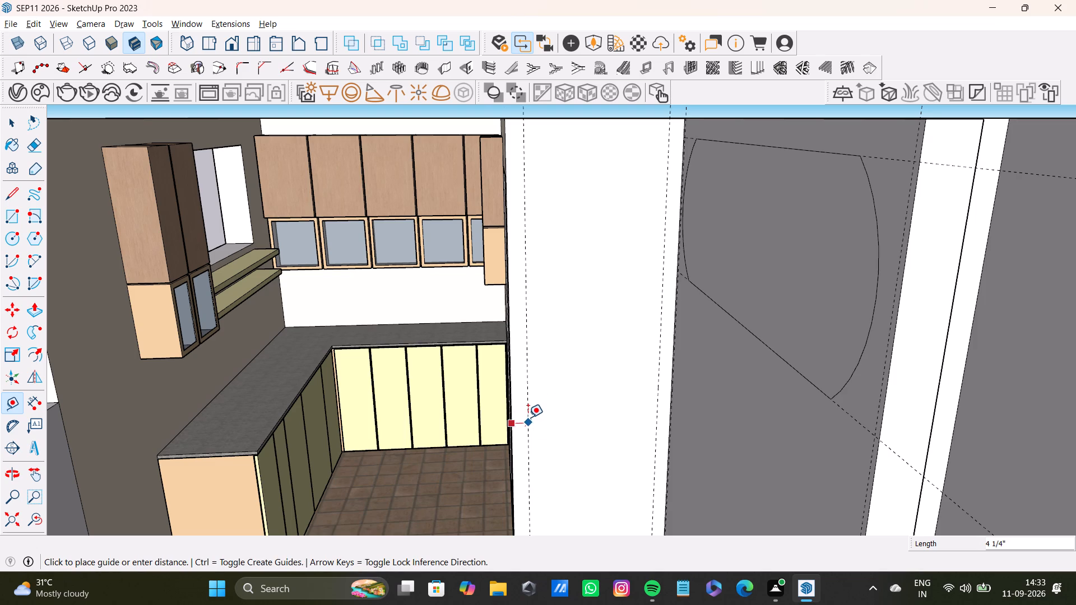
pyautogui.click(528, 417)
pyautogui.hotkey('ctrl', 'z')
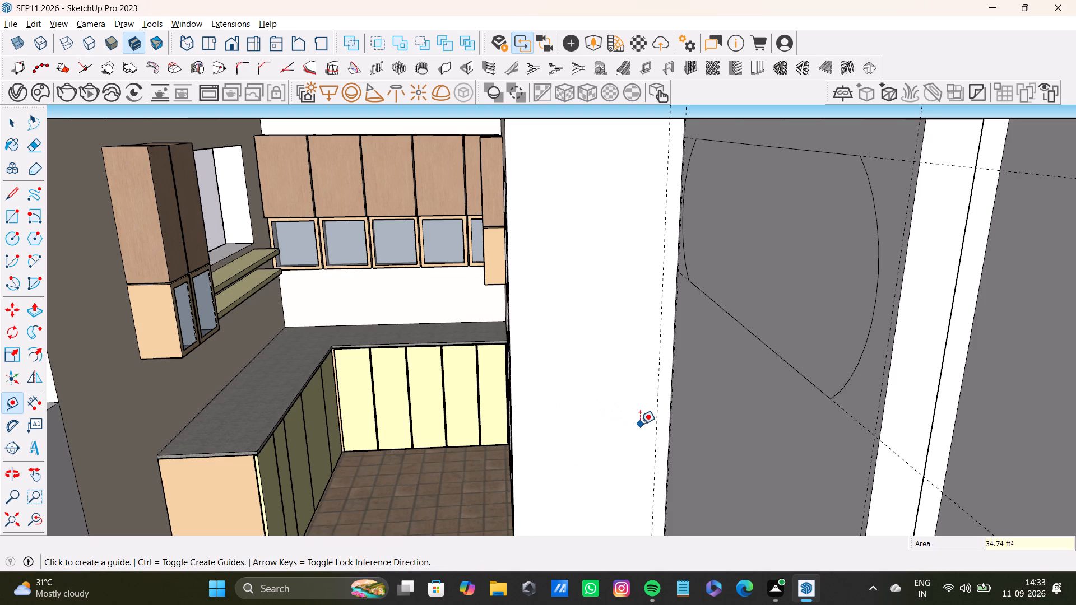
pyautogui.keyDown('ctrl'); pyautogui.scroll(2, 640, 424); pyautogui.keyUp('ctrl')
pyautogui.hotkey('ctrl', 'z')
# Place a vertical guide on the narrow white wall face, 1" in from the corner shared with the rounded-outline wall.
pyautogui.scroll(-1, 659, 424)
pyautogui.scroll(10, 662, 423)
pyautogui.scroll(4, 707, 375)
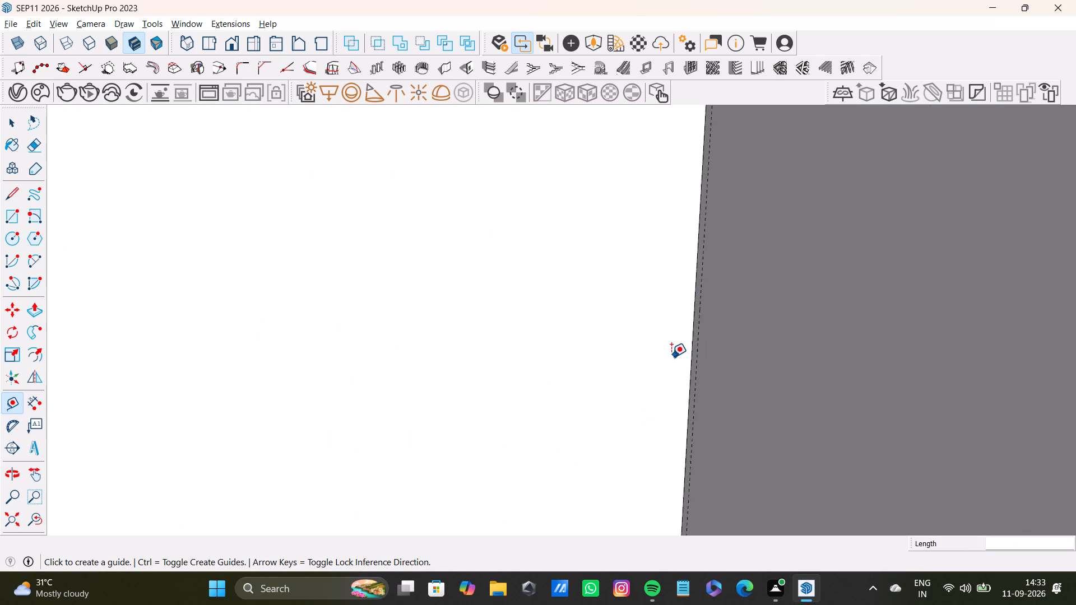
pyautogui.scroll(5, 671, 356)
pyautogui.click(701, 367)
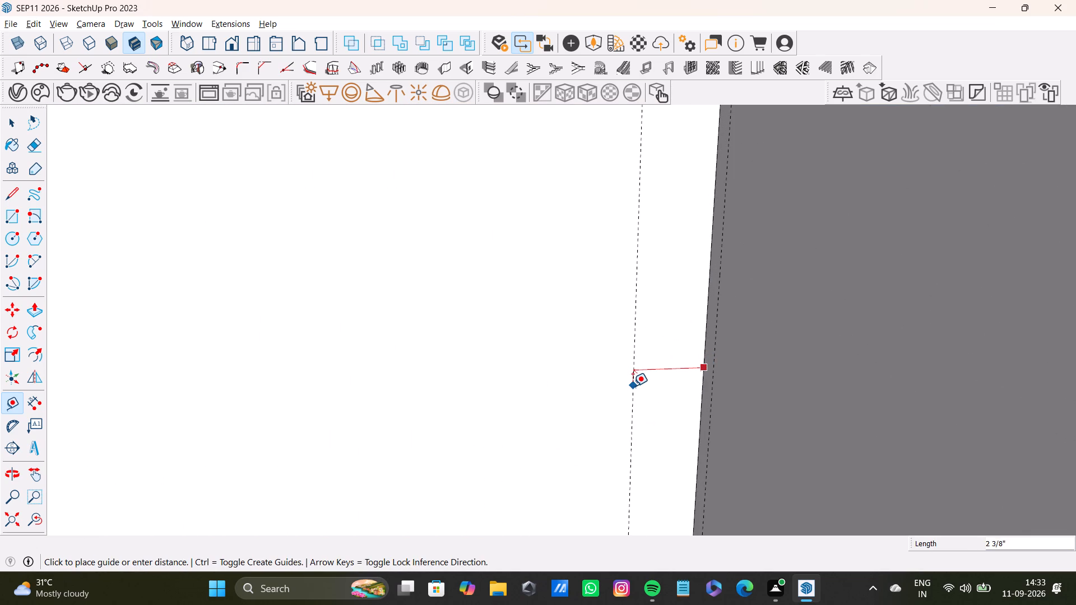
pyautogui.press('1')
pyautogui.hotkey('shift', '"')
pyautogui.press('Return')
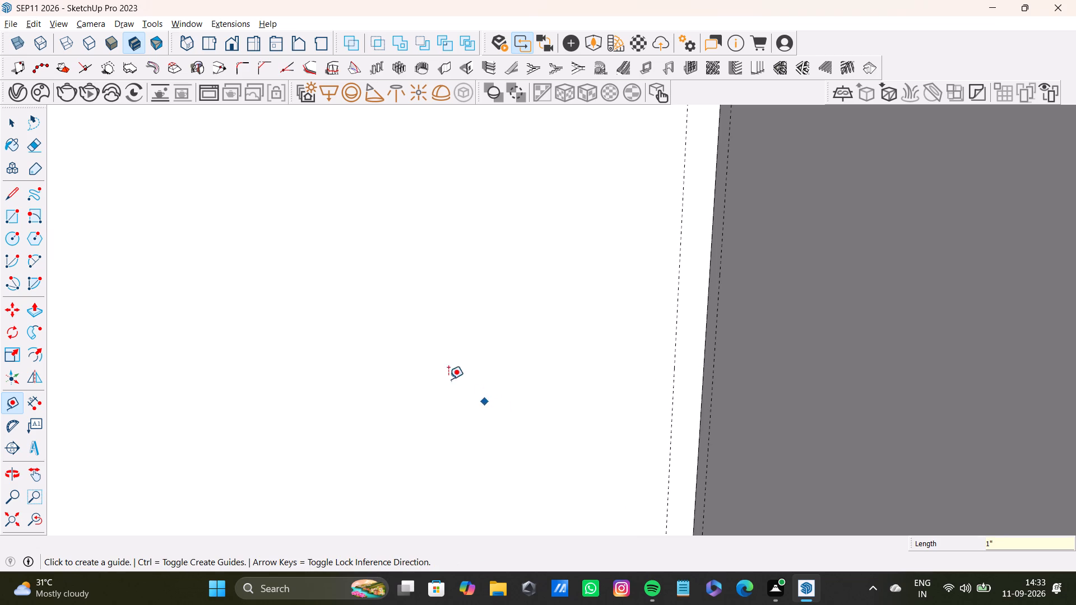
# Place a vertical guide on the same white wall face, 1" in from its kitchen-side edge.
pyautogui.scroll(-3, 435, 372)
pyautogui.keyDown('shift'); pyautogui.moveTo(442, 383); pyautogui.dragTo(585, 288, button='middle'); pyautogui.keyUp('shift')
pyautogui.scroll(-4, 534, 324)
pyautogui.scroll(-7, 475, 343)
pyautogui.moveTo(468, 346); pyautogui.dragTo(619, 346, button='middle')
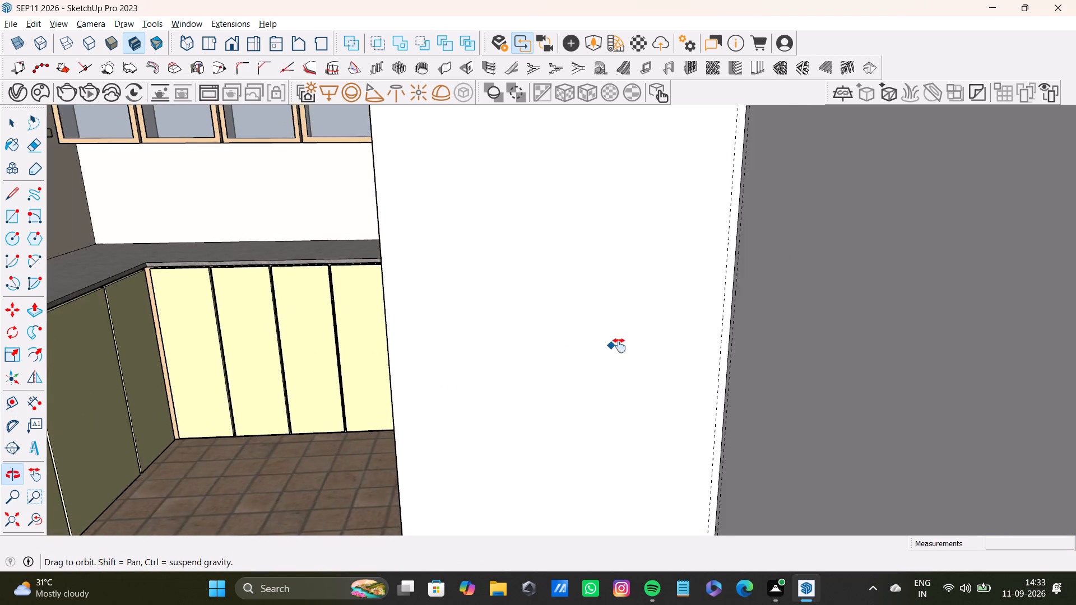
pyautogui.moveTo(619, 346); pyautogui.dragTo(621, 345, button='middle')
pyautogui.scroll(4, 414, 356)
pyautogui.moveTo(392, 399); pyautogui.dragTo(409, 402)
pyautogui.press('1')
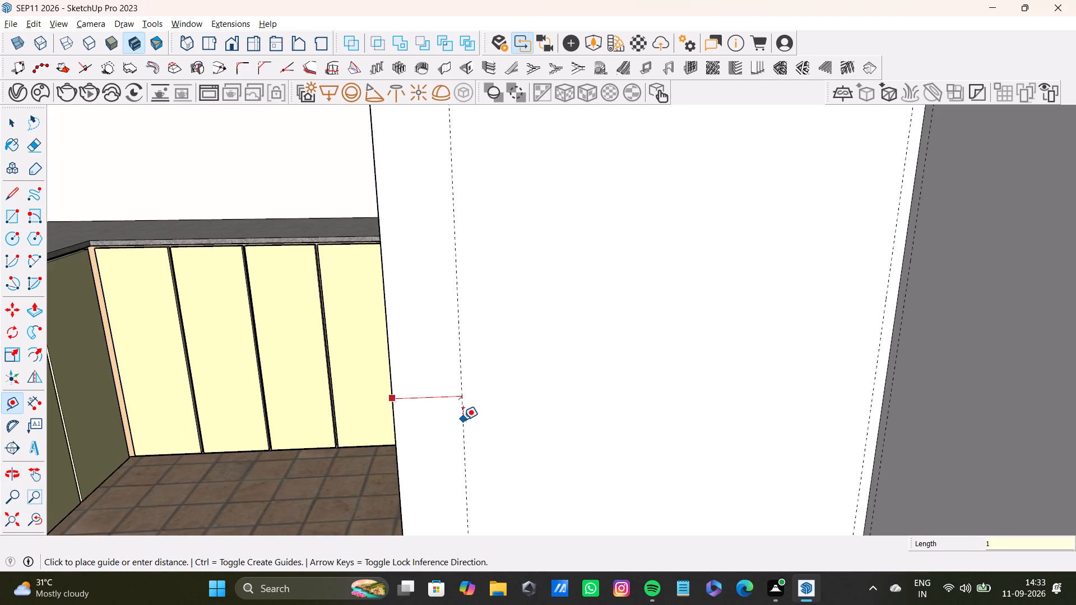
pyautogui.hotkey('shift', '"')
pyautogui.press('Return')
pyautogui.press('space')
pyautogui.press('n')
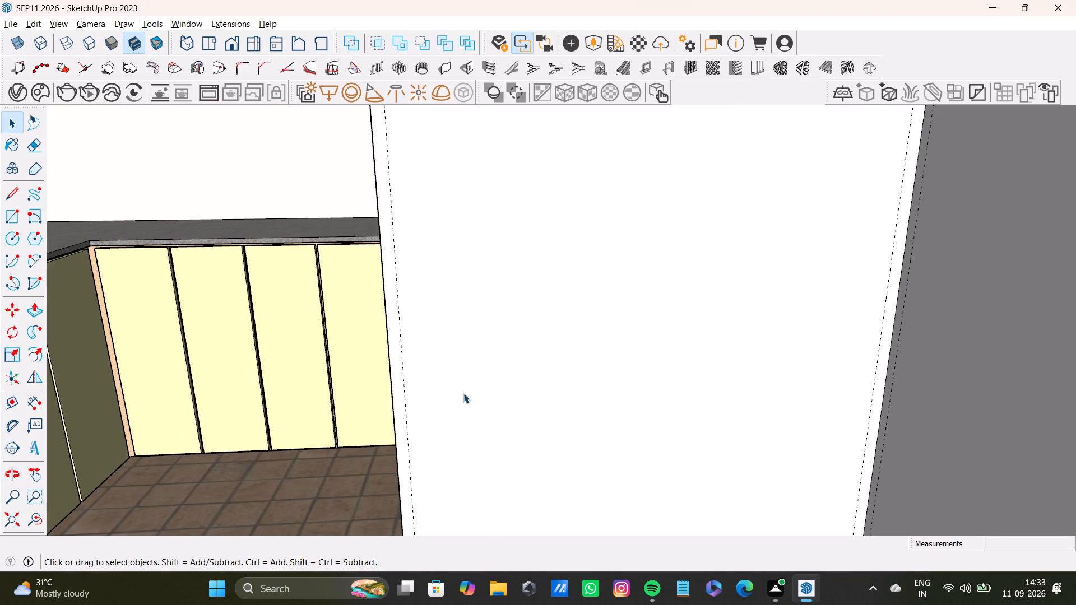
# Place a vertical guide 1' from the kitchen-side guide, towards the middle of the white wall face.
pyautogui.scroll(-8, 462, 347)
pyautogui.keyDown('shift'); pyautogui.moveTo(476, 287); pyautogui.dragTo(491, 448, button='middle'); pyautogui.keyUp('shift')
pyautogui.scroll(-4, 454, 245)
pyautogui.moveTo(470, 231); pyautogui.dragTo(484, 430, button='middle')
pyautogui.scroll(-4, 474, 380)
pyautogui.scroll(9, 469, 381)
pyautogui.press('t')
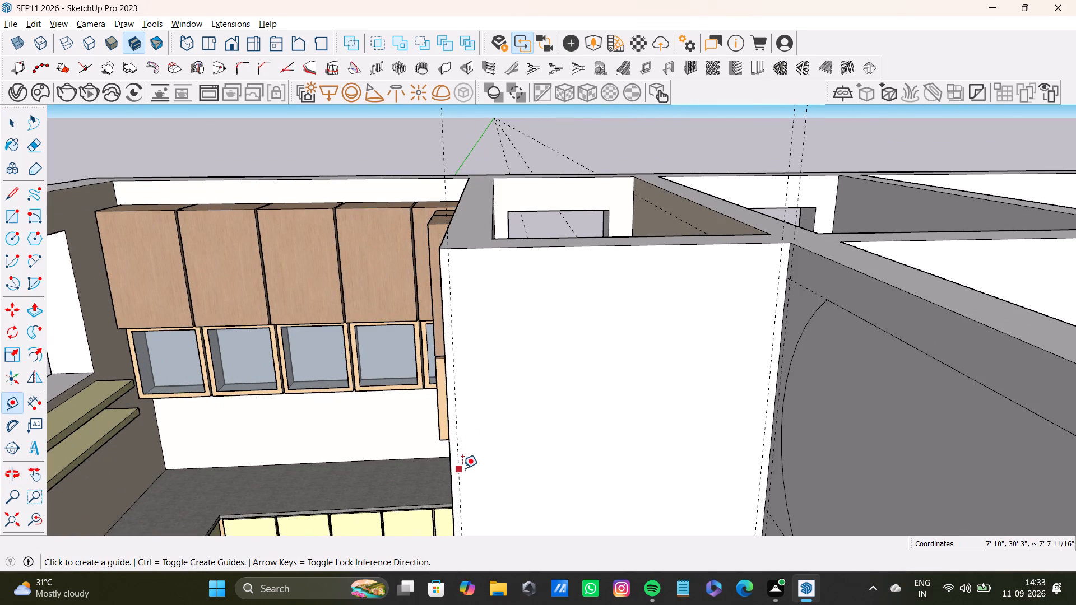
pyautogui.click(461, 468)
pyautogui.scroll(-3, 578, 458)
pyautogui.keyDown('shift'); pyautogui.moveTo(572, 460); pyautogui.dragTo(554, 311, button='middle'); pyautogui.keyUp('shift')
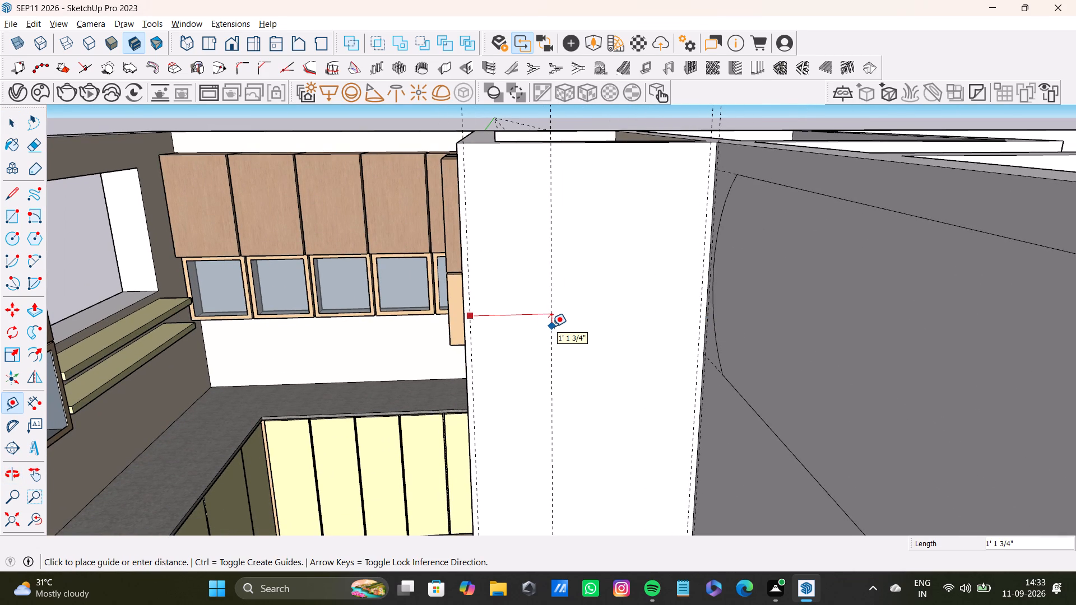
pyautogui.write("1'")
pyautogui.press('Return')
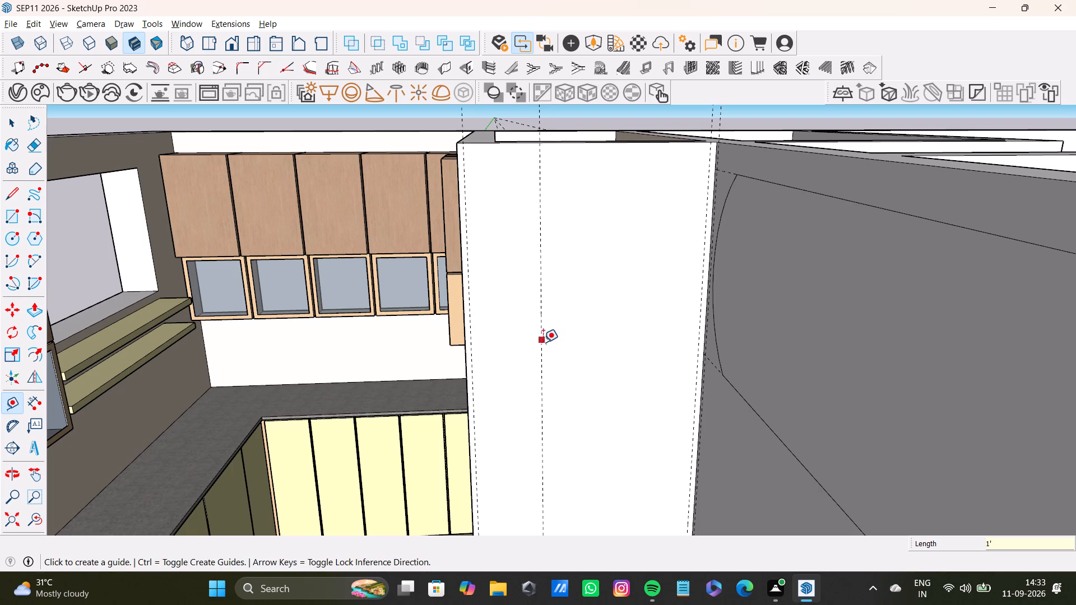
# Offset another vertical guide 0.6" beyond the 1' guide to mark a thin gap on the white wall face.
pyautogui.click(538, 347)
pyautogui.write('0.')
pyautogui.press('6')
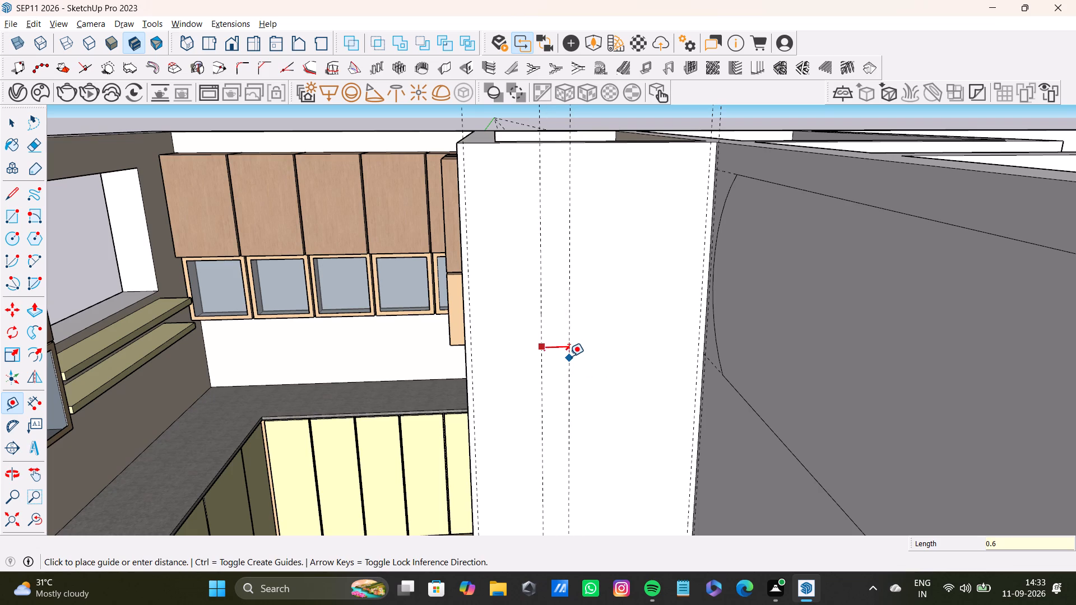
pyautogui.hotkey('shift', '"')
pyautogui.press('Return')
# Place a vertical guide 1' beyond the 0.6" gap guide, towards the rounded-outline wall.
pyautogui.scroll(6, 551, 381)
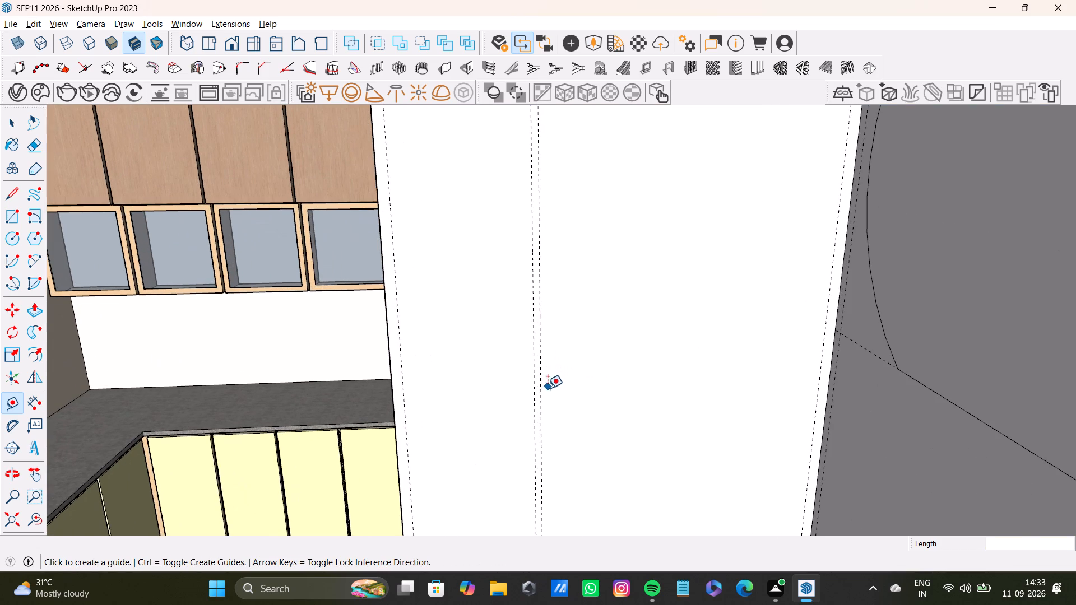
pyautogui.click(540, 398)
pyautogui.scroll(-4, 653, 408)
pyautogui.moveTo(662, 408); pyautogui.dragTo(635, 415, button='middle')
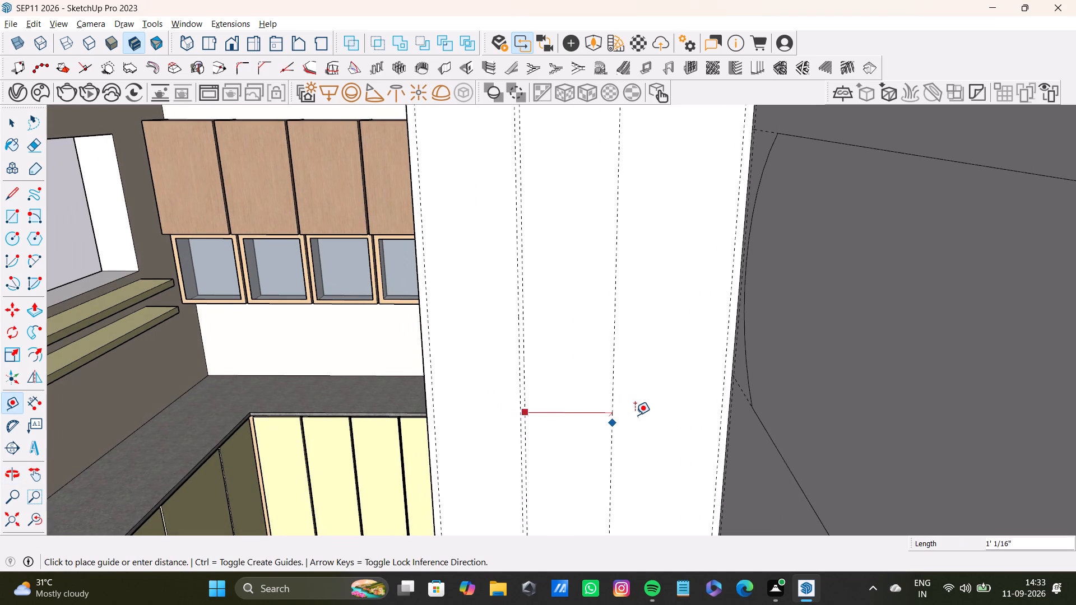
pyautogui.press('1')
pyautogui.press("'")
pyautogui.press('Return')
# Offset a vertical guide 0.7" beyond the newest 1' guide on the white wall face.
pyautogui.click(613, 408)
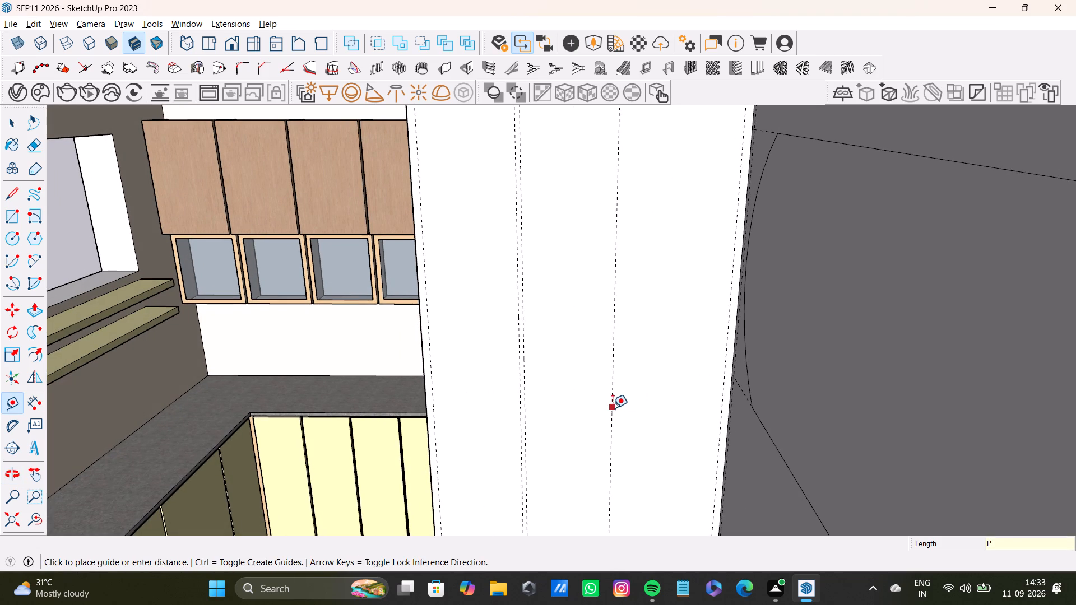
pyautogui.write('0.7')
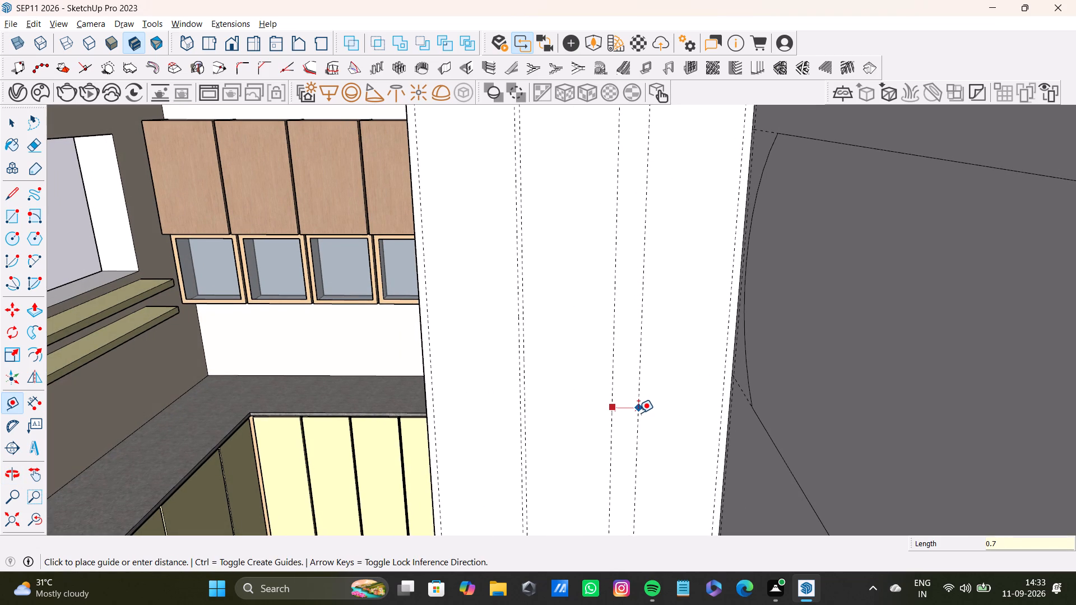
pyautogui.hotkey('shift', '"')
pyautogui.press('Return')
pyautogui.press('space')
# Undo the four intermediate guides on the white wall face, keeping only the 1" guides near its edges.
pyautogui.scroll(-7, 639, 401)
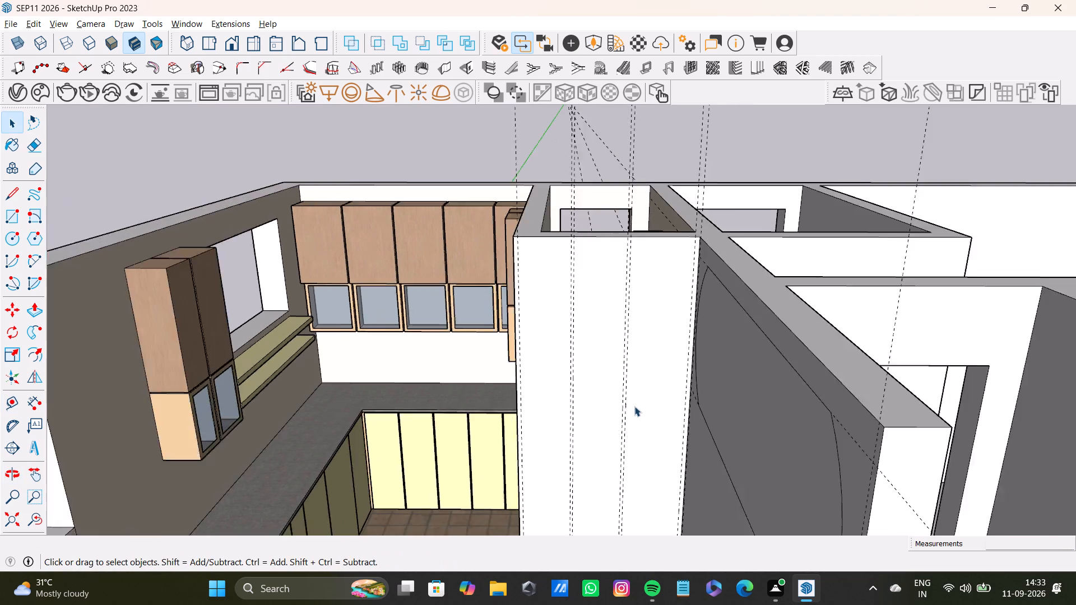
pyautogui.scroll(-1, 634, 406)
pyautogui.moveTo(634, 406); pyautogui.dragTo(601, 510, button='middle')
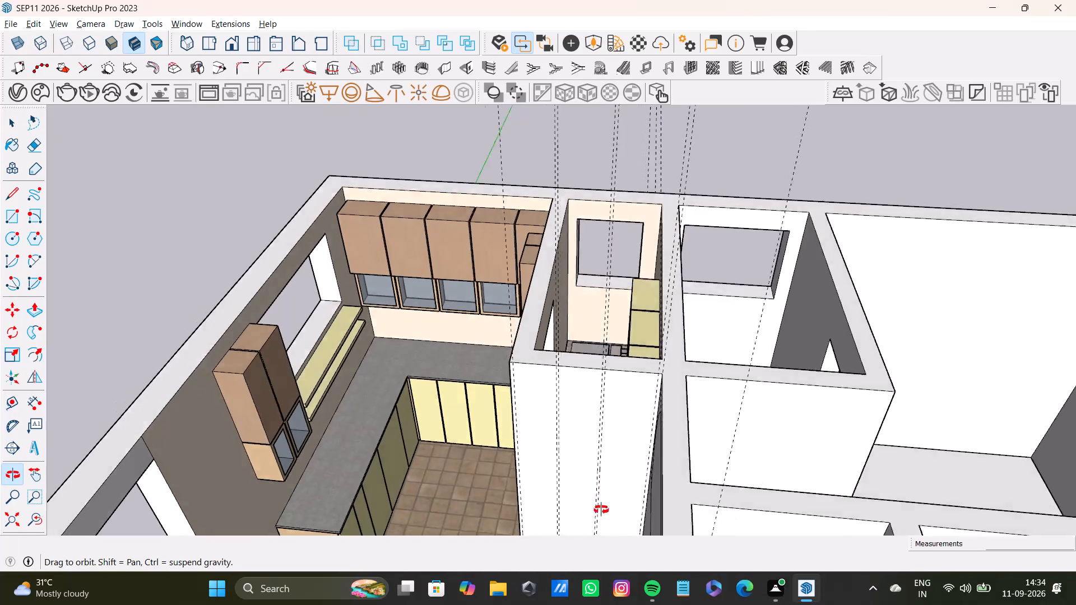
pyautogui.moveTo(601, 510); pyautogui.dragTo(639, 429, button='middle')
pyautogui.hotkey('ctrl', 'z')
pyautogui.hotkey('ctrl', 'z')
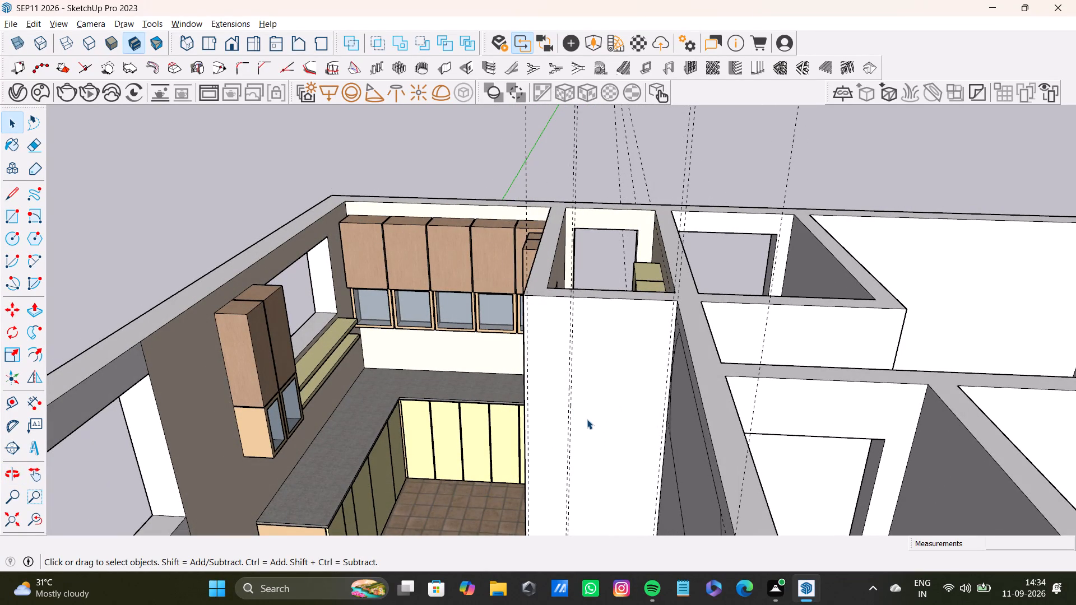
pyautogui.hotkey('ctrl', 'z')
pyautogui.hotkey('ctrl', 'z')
# Place a vertical guide 1'3" from the kitchen-side guide across the white wall face.
pyautogui.scroll(5, 524, 434)
pyautogui.press('t')
pyautogui.scroll(3, 546, 442)
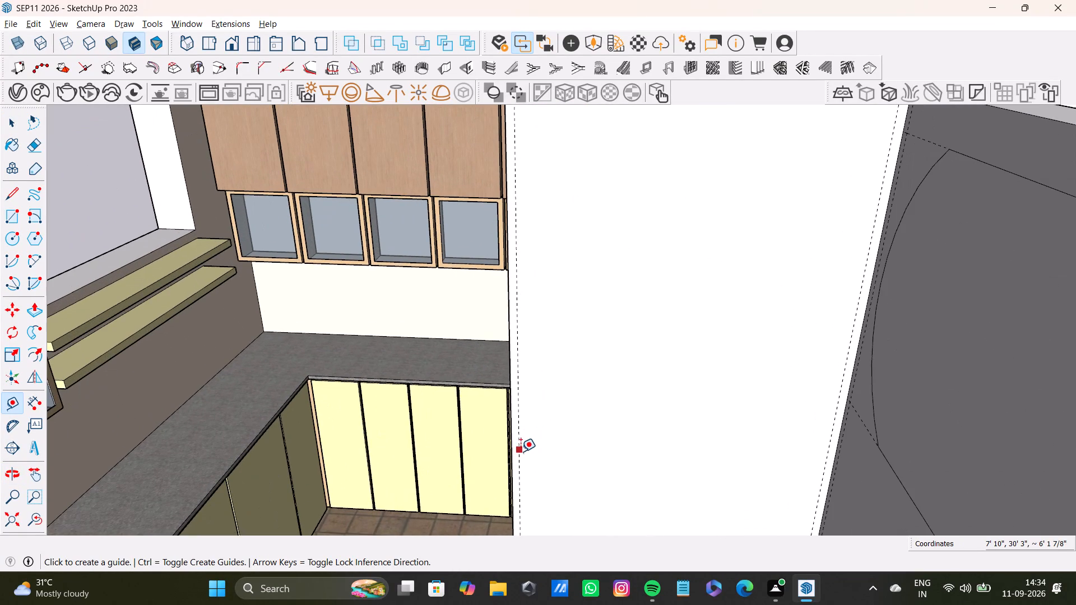
pyautogui.click(521, 454)
pyautogui.scroll(-3, 606, 443)
pyautogui.press('1')
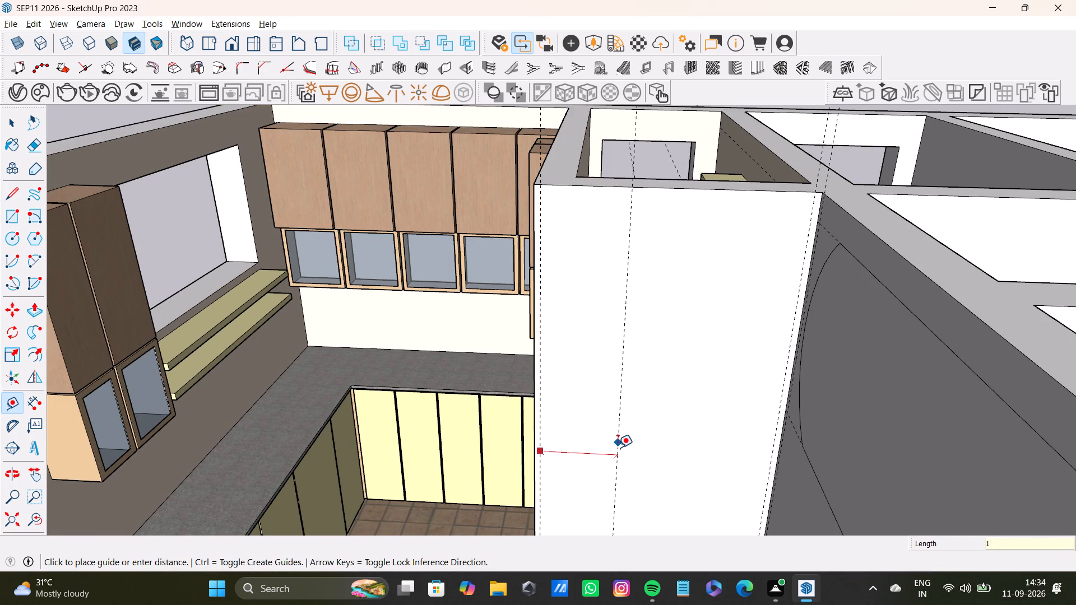
pyautogui.press("'")
pyautogui.write('3"')
pyautogui.press('Return')
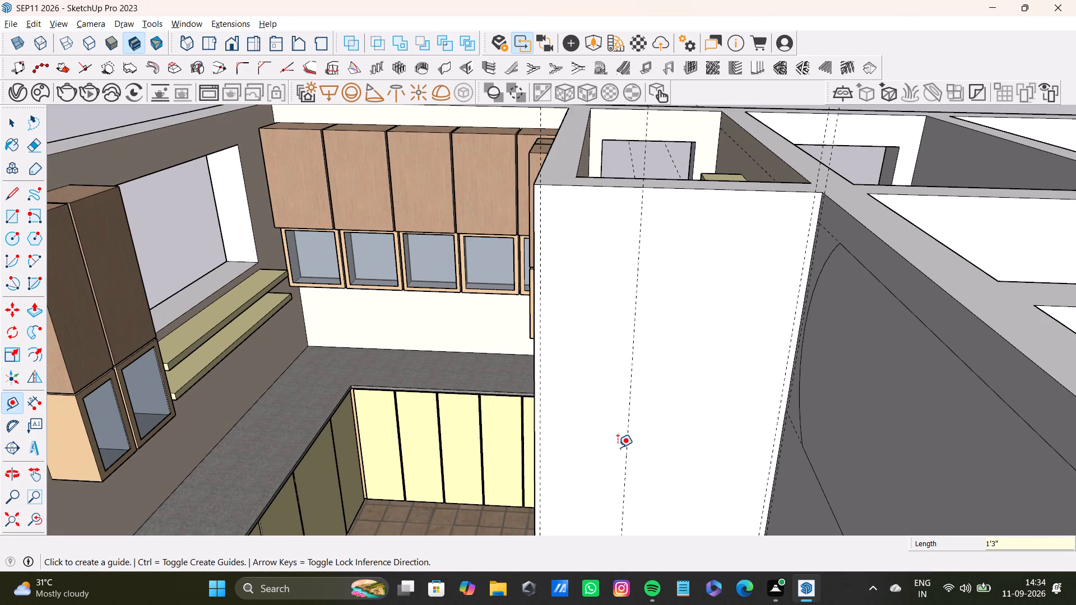
# Offset a vertical guide 0.5" beyond the 1'3" guide to mark a thin gap.
pyautogui.click(629, 475)
pyautogui.write('0.5"')
pyautogui.press('Return')
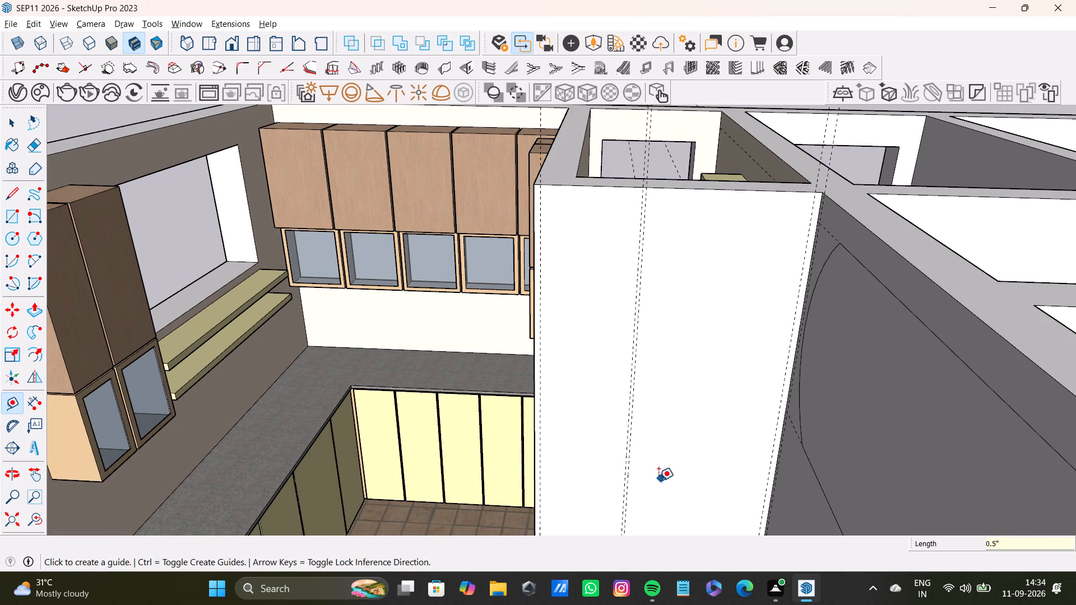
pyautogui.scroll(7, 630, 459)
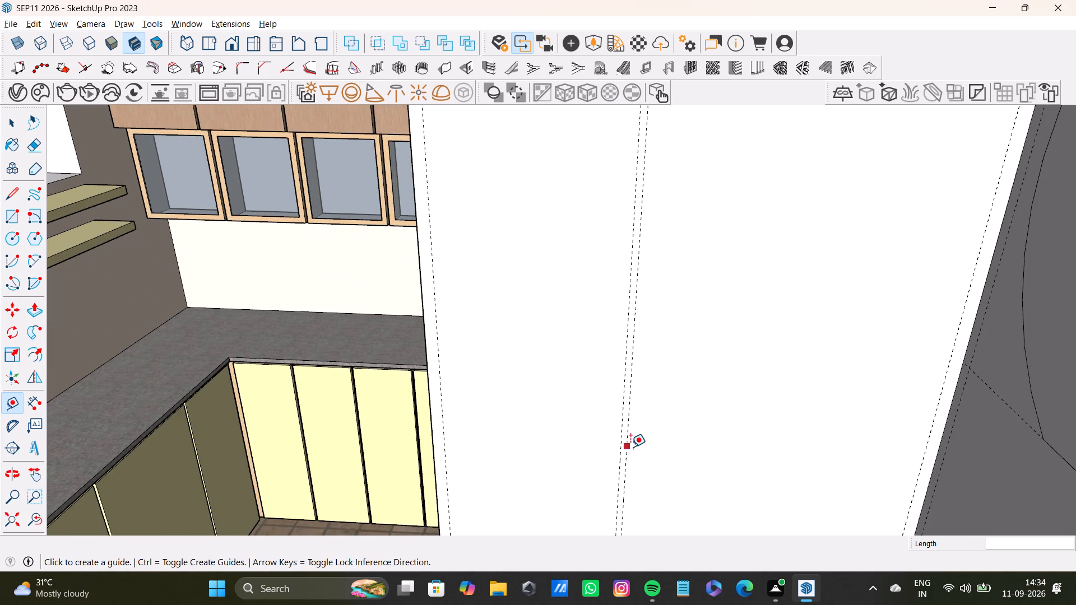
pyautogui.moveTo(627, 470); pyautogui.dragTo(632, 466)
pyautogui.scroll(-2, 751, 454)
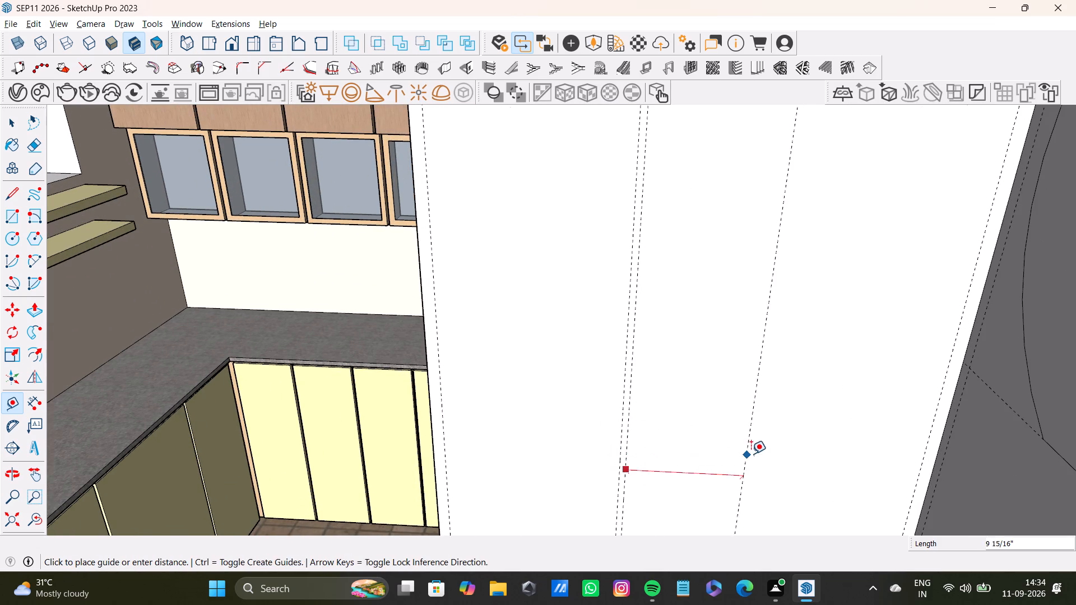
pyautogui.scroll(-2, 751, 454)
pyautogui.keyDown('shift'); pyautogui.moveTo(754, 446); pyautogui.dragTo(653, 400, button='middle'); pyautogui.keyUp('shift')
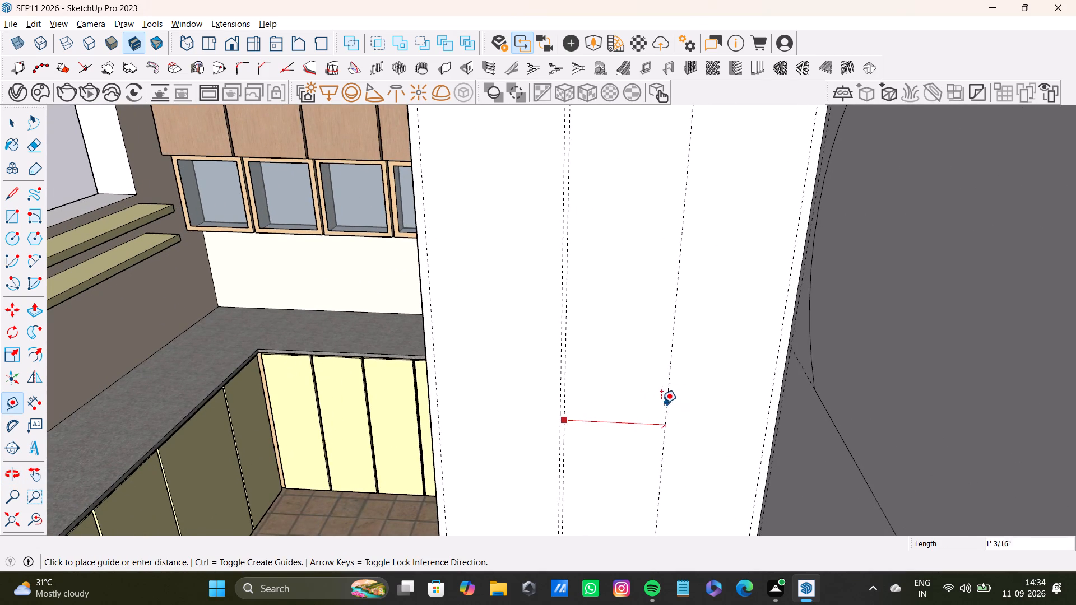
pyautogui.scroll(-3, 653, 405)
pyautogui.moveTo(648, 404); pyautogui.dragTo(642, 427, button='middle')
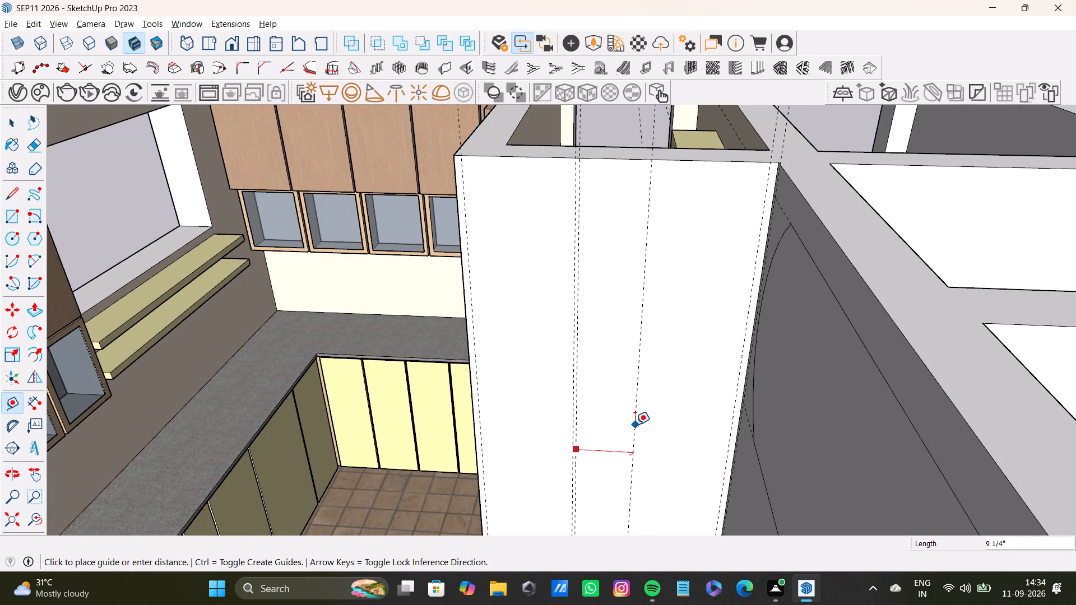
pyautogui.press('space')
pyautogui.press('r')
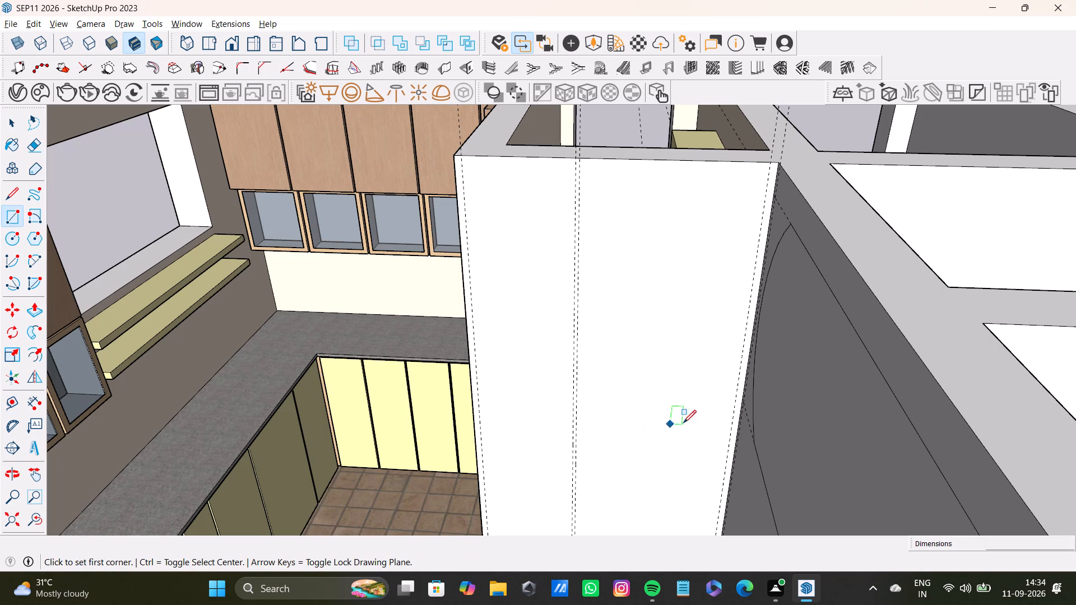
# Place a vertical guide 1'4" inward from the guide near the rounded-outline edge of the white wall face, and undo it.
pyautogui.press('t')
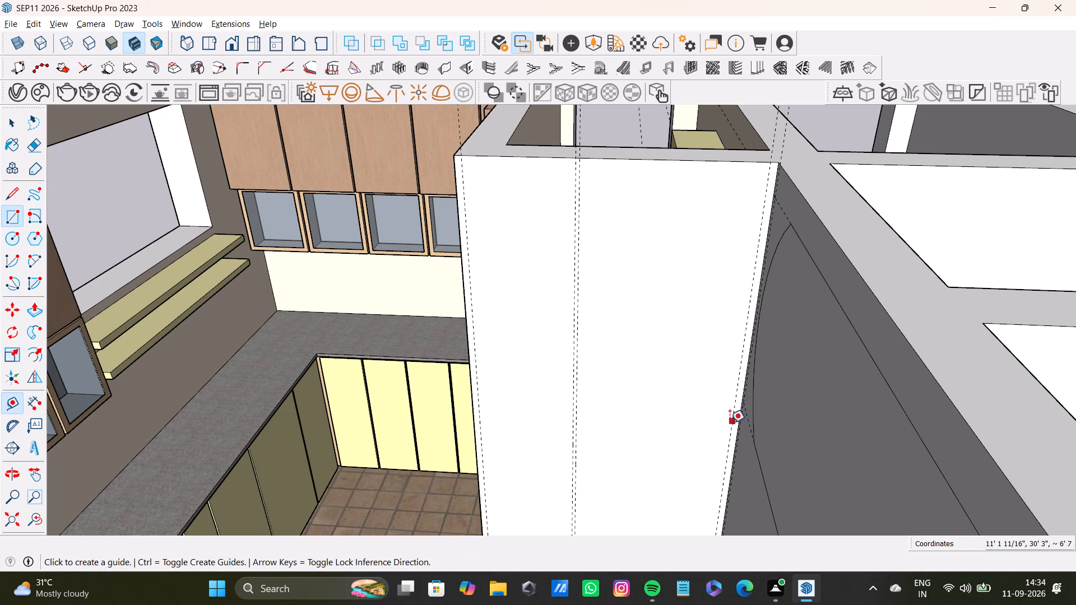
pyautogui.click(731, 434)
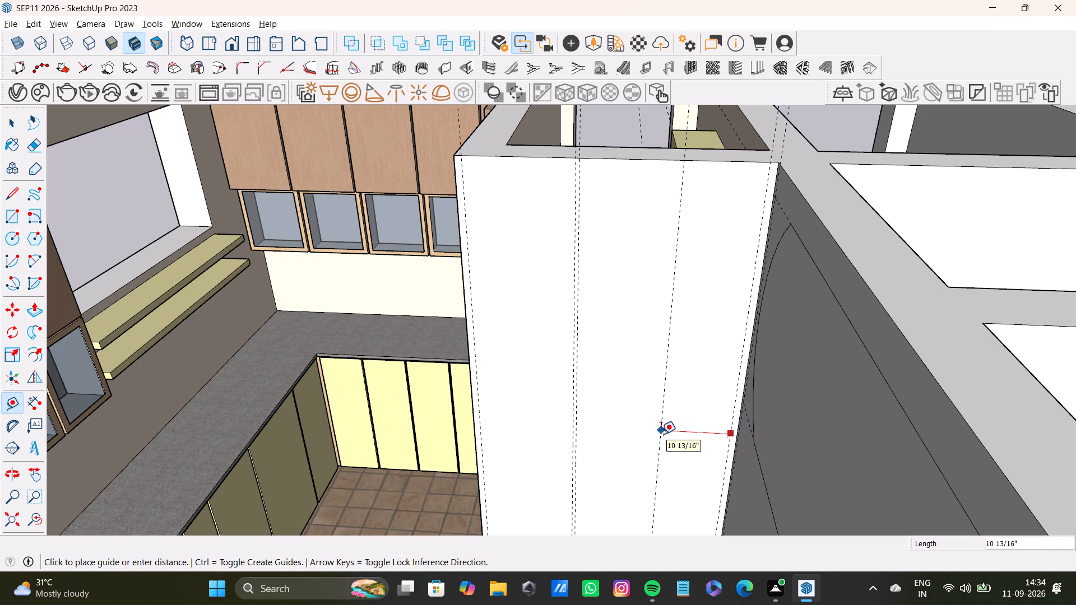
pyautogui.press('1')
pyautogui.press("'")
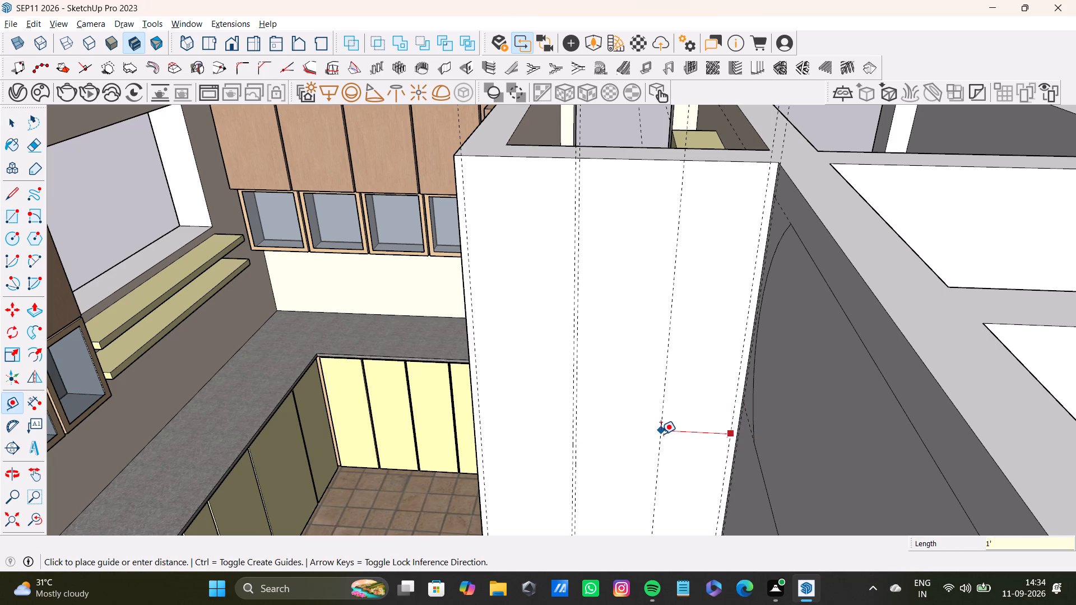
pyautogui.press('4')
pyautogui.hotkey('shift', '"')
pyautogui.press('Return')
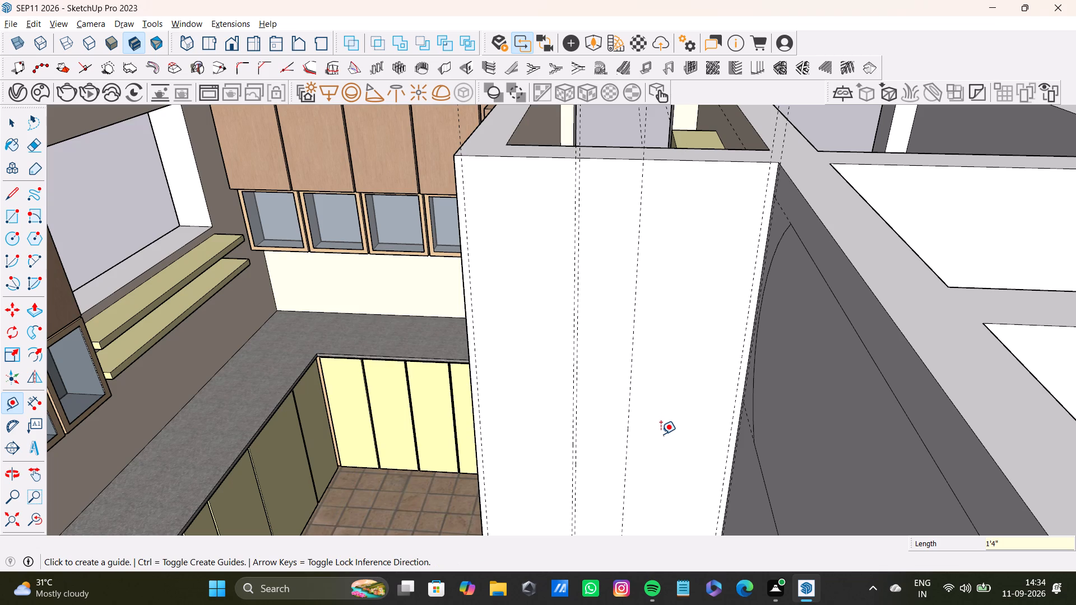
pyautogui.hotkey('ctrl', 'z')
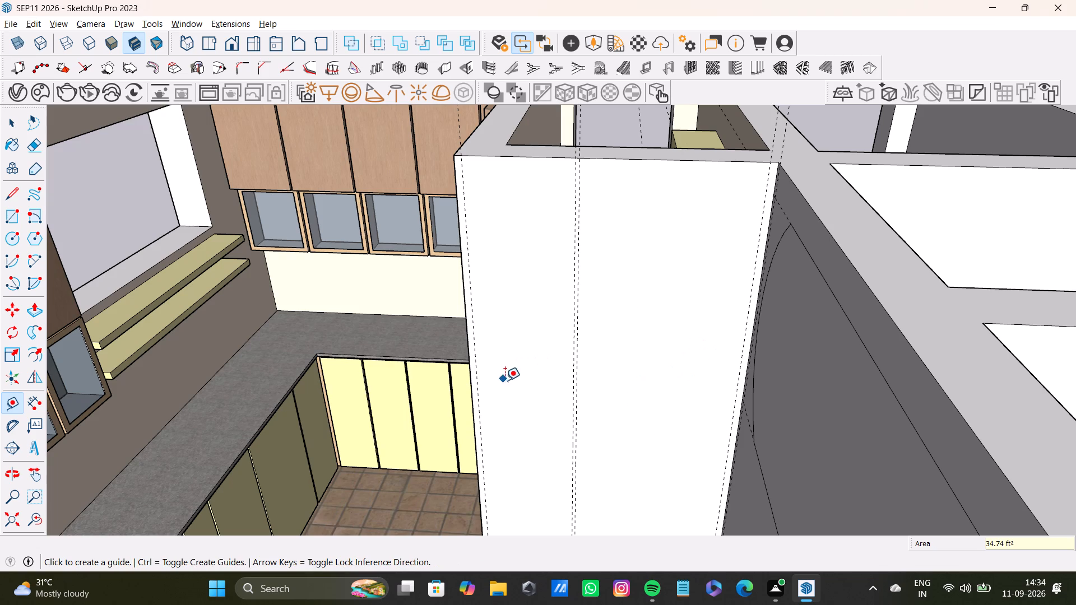
# Measure the spacing between the kitchen-side edge guide and the first intermediate guide on the white wall face.
pyautogui.scroll(5, 499, 390)
pyautogui.moveTo(468, 389); pyautogui.dragTo(475, 385)
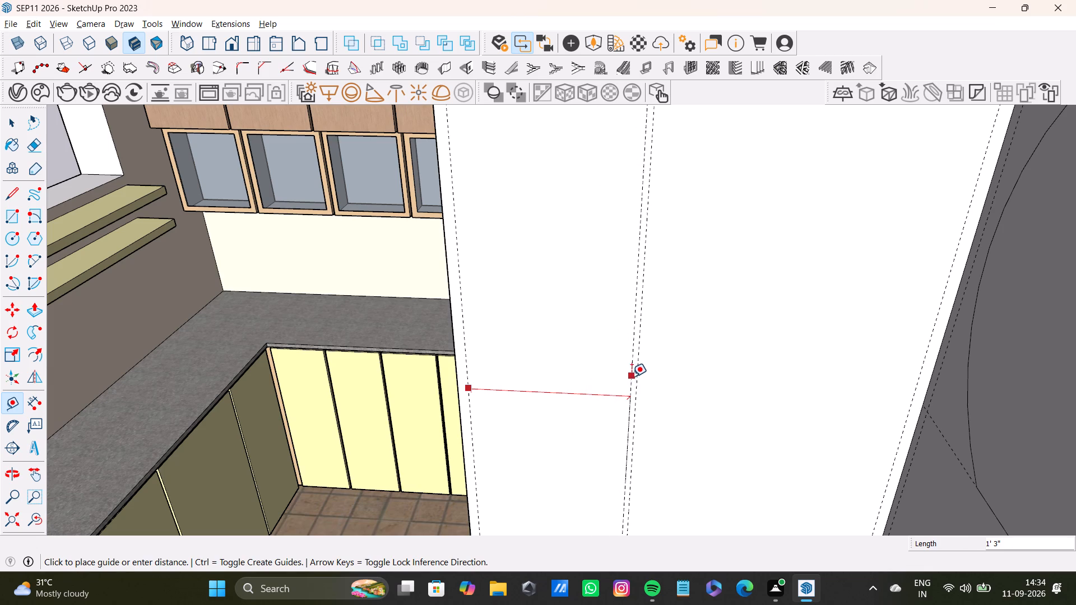
pyautogui.press('space')
pyautogui.scroll(-7, 643, 352)
pyautogui.keyDown('shift'); pyautogui.moveTo(669, 359); pyautogui.dragTo(633, 413, button='middle'); pyautogui.keyUp('shift')
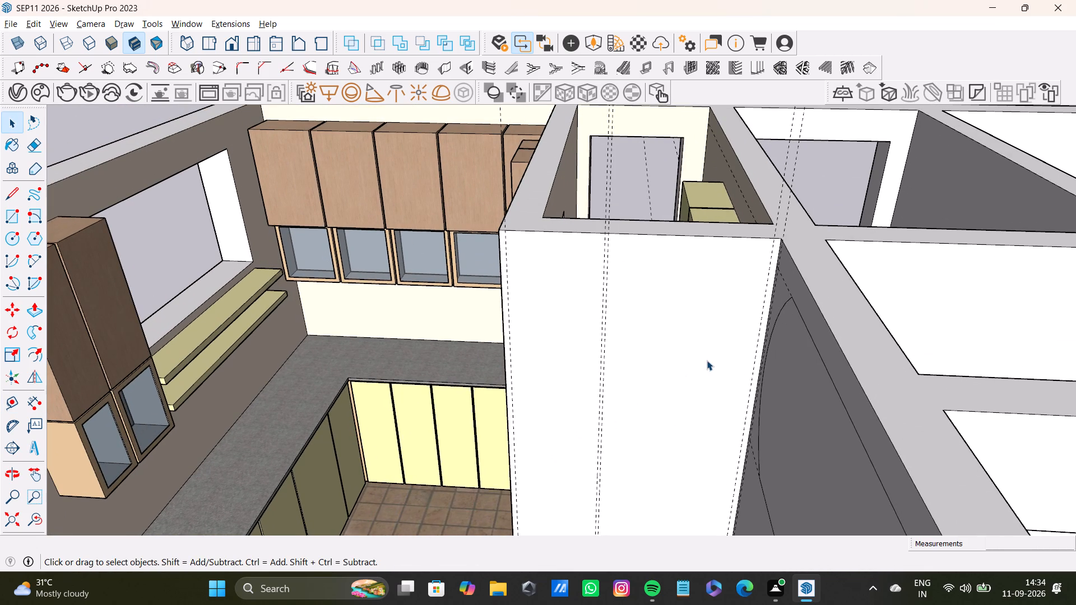
# Place a vertical guide 1'3" inward from the guide near the rounded-outline edge of the white wall face.
pyautogui.press('t')
pyautogui.scroll(6, 767, 320)
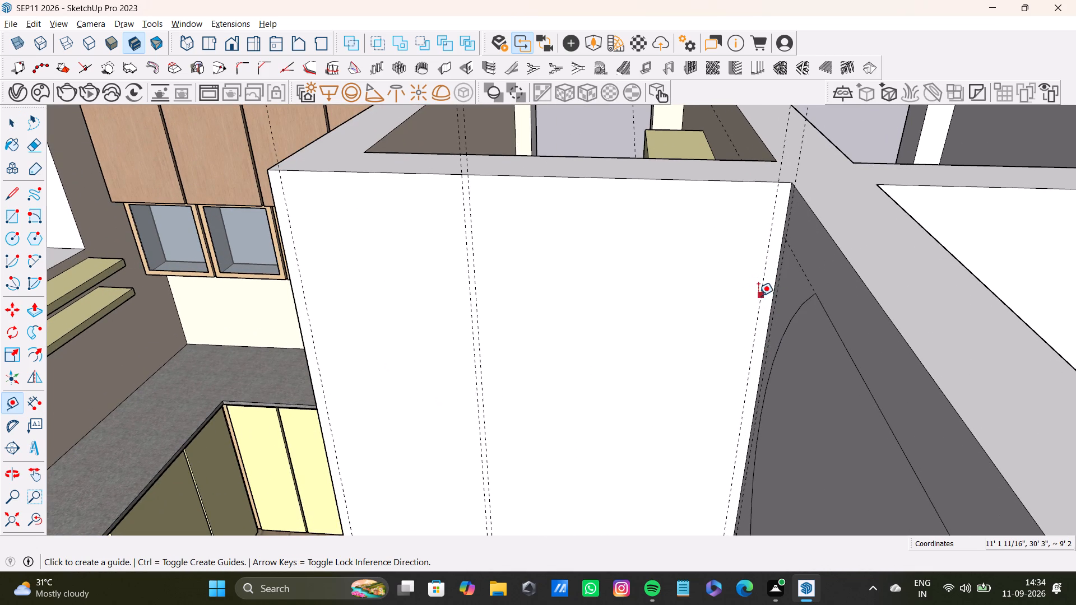
pyautogui.click(760, 297)
pyautogui.write('1\'3"')
pyautogui.press('Return')
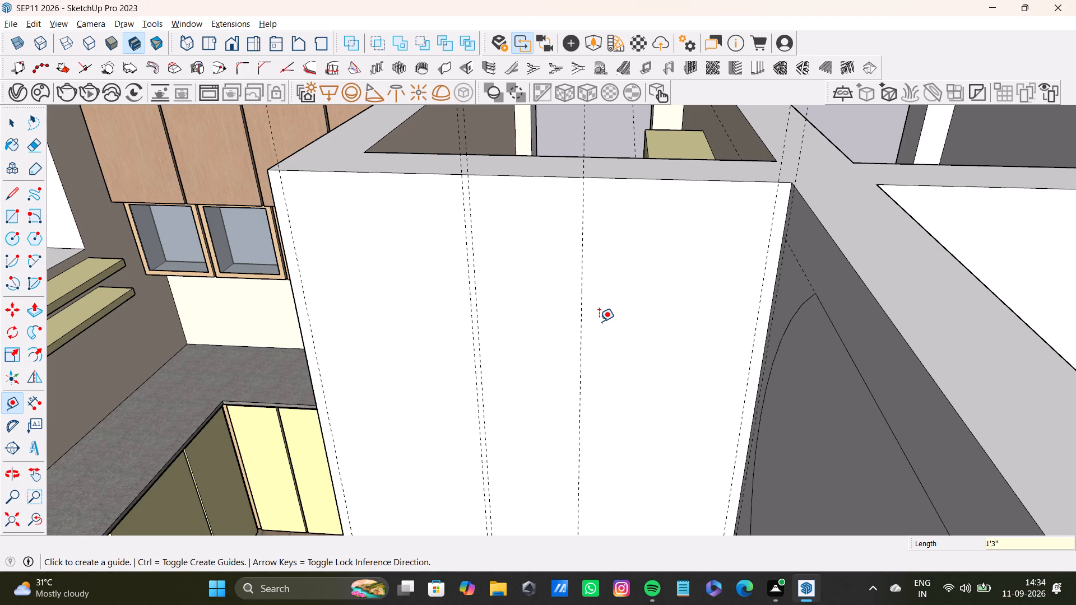
# Offset a vertical guide 0.5" from the newest 1'3" guide, towards the middle of the white wall face.
pyautogui.click(581, 329)
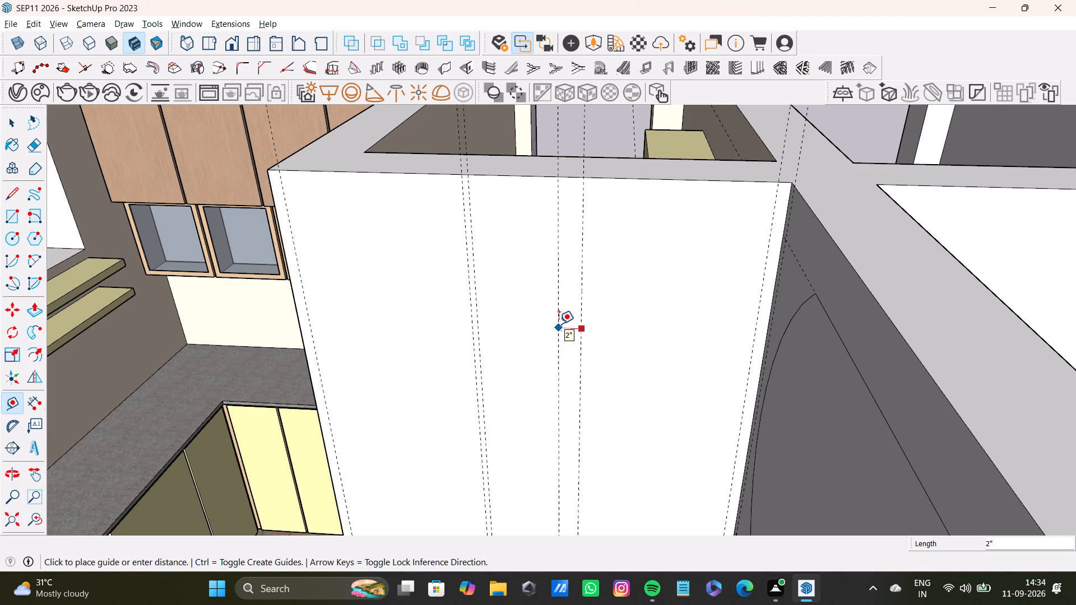
pyautogui.write('0.5"')
pyautogui.press('Return')
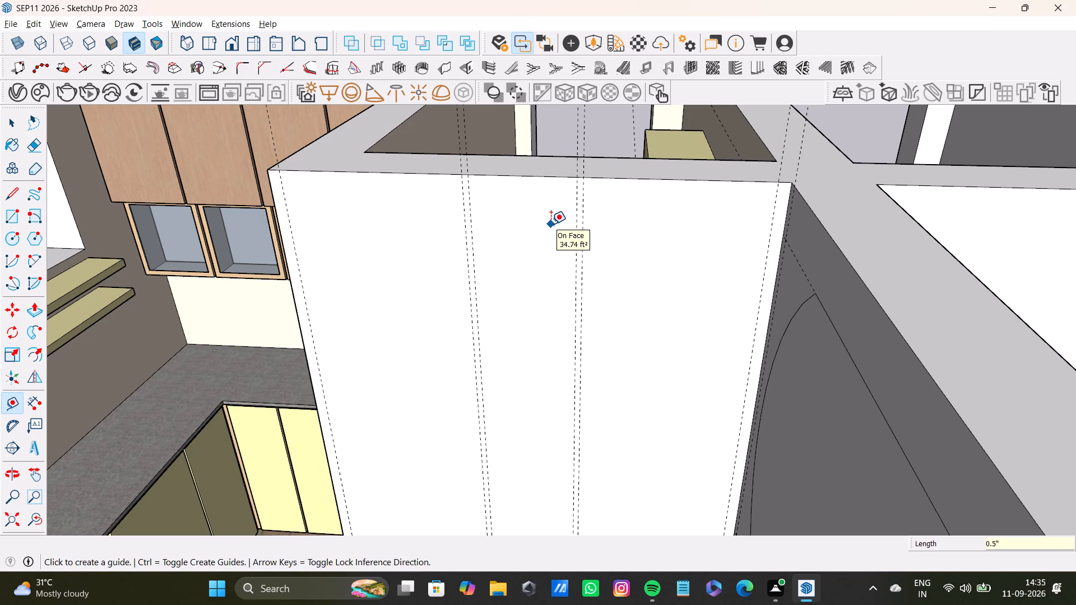
# Place a horizontal guide across the white wall face about 4' below its top edge, constrained to the vertical axis.
pyautogui.scroll(-12, 582, 283)
pyautogui.moveTo(592, 326); pyautogui.dragTo(585, 342, button='middle')
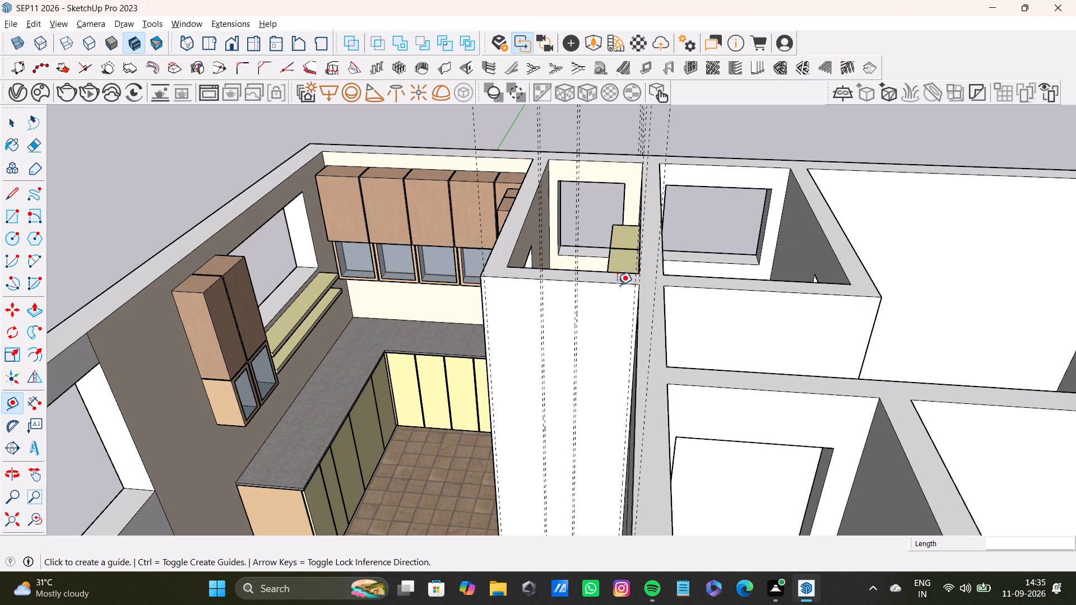
pyautogui.scroll(10, 494, 290)
pyautogui.moveTo(494, 285); pyautogui.dragTo(542, 249, button='middle')
pyautogui.scroll(-1, 542, 241)
pyautogui.scroll(3, 528, 229)
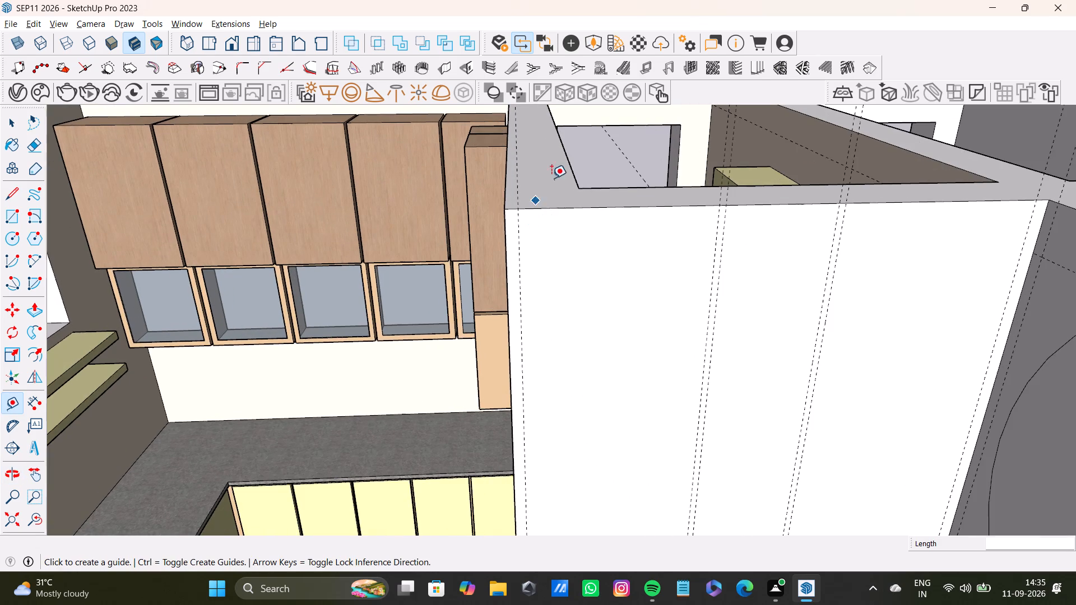
pyautogui.click(546, 208)
pyautogui.scroll(-9, 565, 353)
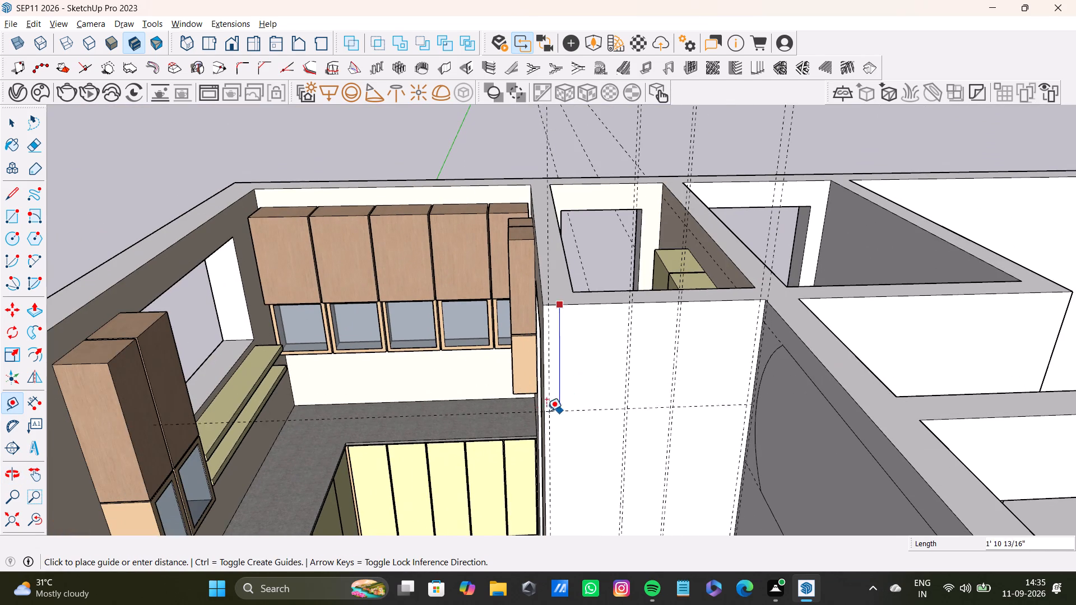
pyautogui.press('Up')
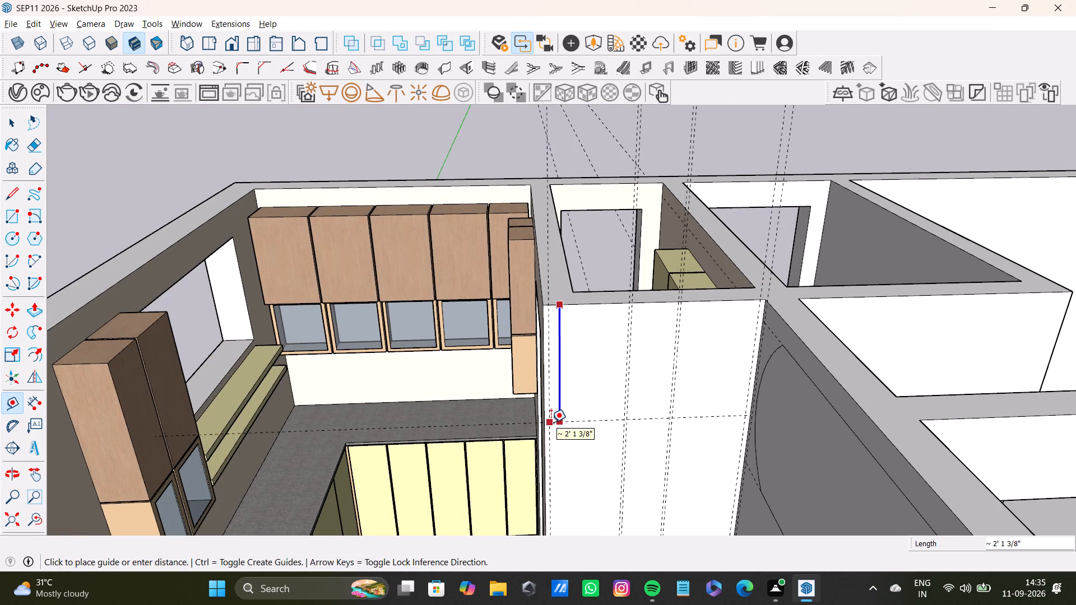
pyautogui.keyDown('shift'); pyautogui.moveTo(553, 422); pyautogui.dragTo(564, 288, button='middle'); pyautogui.keyUp('shift')
pyautogui.moveTo(574, 298); pyautogui.dragTo(660, 353, button='middle')
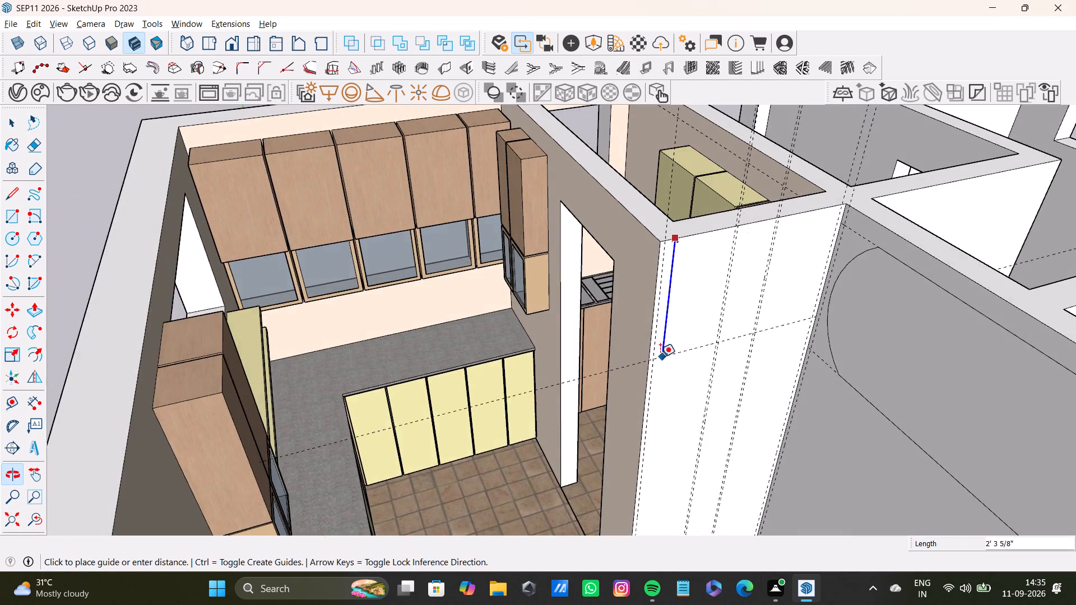
pyautogui.scroll(-3, 660, 362)
pyautogui.keyDown('shift'); pyautogui.moveTo(668, 378); pyautogui.dragTo(636, 226, button='middle'); pyautogui.keyUp('shift')
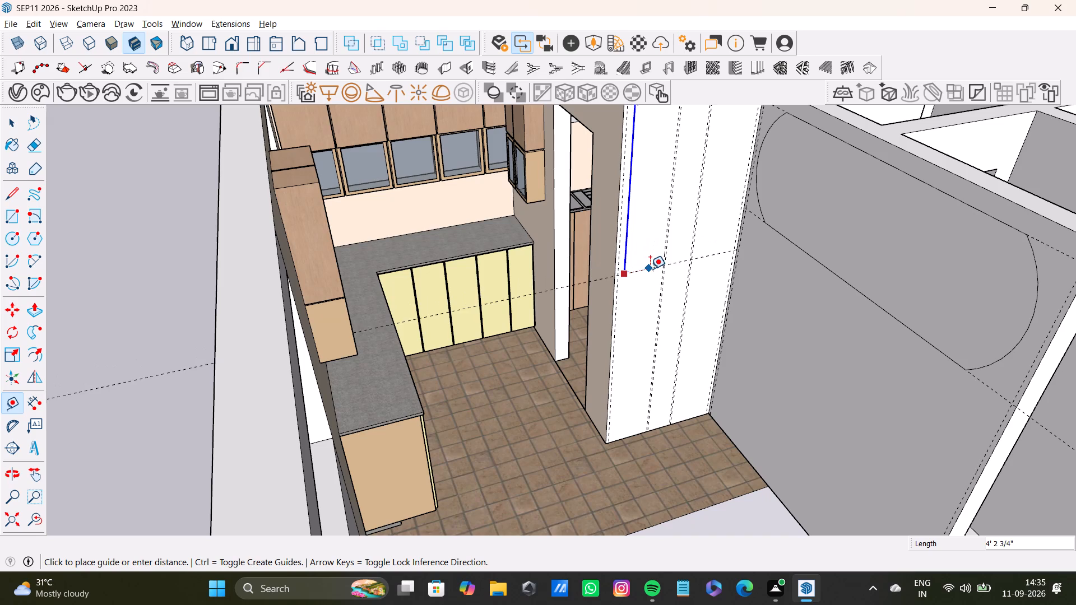
pyautogui.click(654, 257)
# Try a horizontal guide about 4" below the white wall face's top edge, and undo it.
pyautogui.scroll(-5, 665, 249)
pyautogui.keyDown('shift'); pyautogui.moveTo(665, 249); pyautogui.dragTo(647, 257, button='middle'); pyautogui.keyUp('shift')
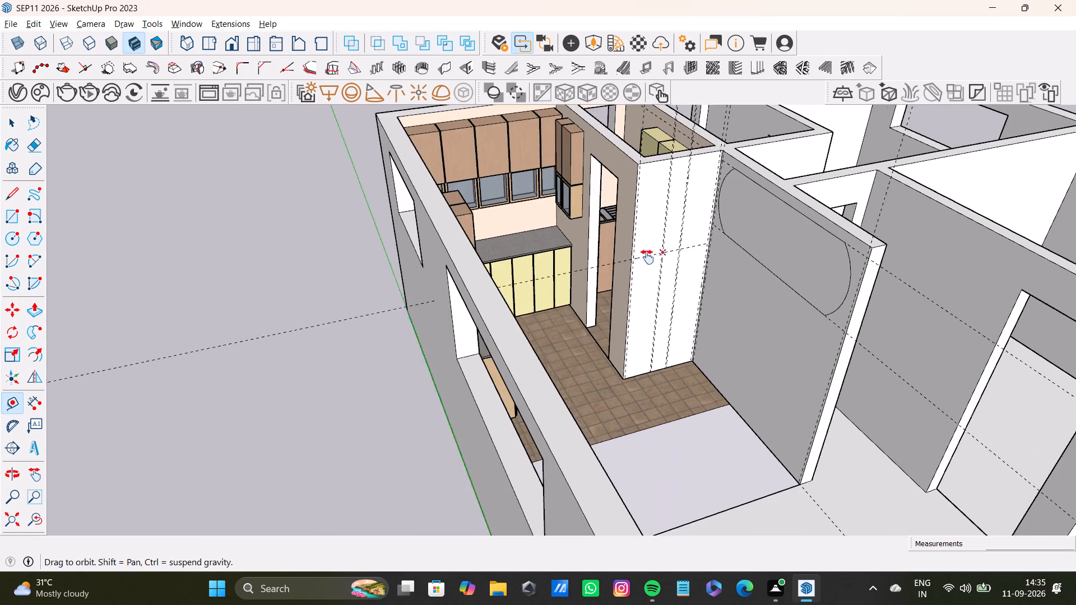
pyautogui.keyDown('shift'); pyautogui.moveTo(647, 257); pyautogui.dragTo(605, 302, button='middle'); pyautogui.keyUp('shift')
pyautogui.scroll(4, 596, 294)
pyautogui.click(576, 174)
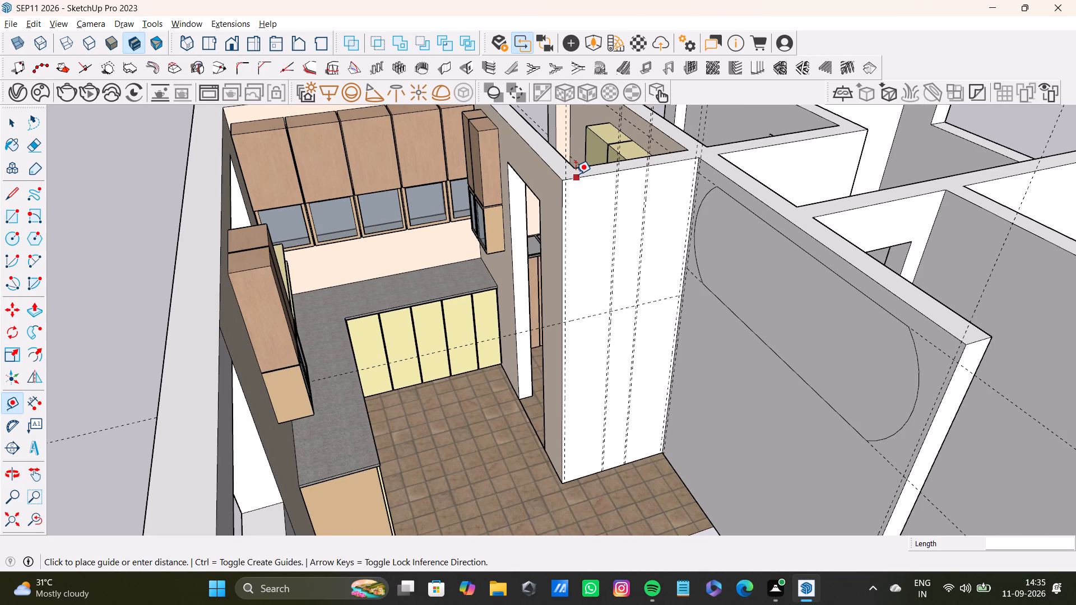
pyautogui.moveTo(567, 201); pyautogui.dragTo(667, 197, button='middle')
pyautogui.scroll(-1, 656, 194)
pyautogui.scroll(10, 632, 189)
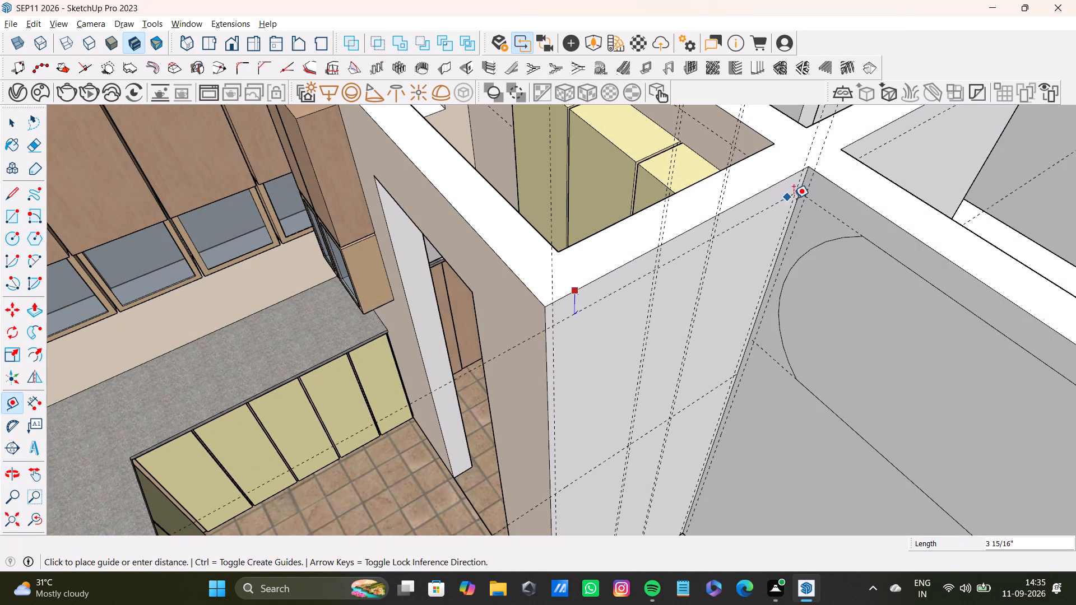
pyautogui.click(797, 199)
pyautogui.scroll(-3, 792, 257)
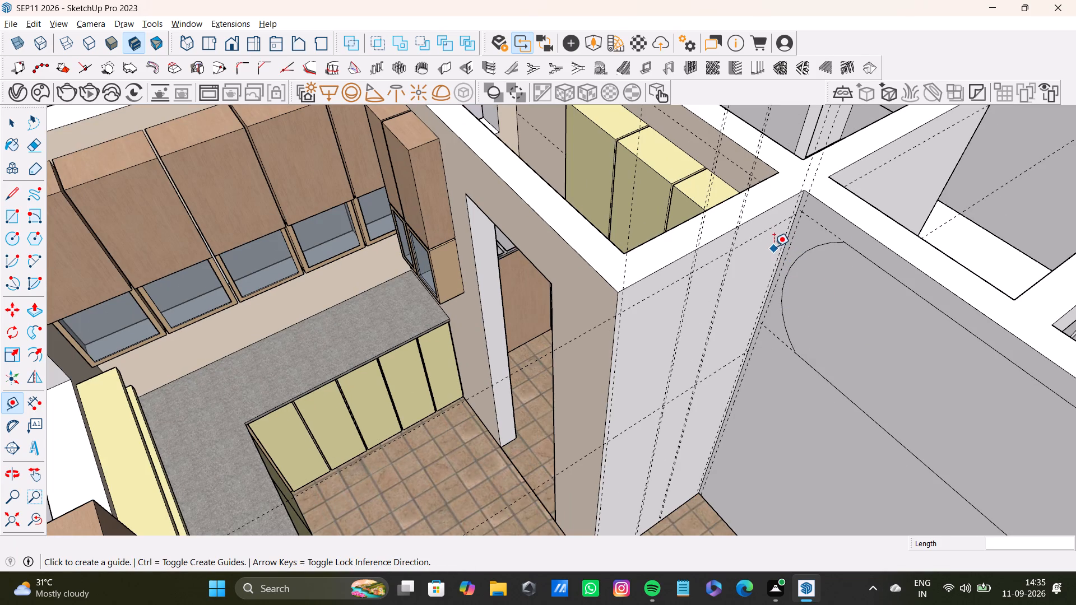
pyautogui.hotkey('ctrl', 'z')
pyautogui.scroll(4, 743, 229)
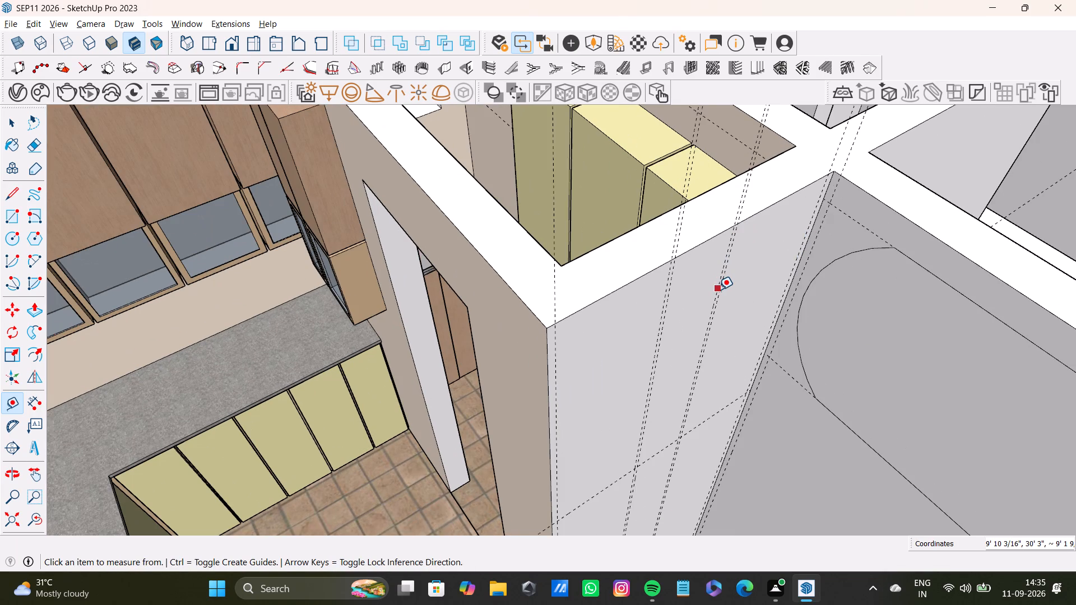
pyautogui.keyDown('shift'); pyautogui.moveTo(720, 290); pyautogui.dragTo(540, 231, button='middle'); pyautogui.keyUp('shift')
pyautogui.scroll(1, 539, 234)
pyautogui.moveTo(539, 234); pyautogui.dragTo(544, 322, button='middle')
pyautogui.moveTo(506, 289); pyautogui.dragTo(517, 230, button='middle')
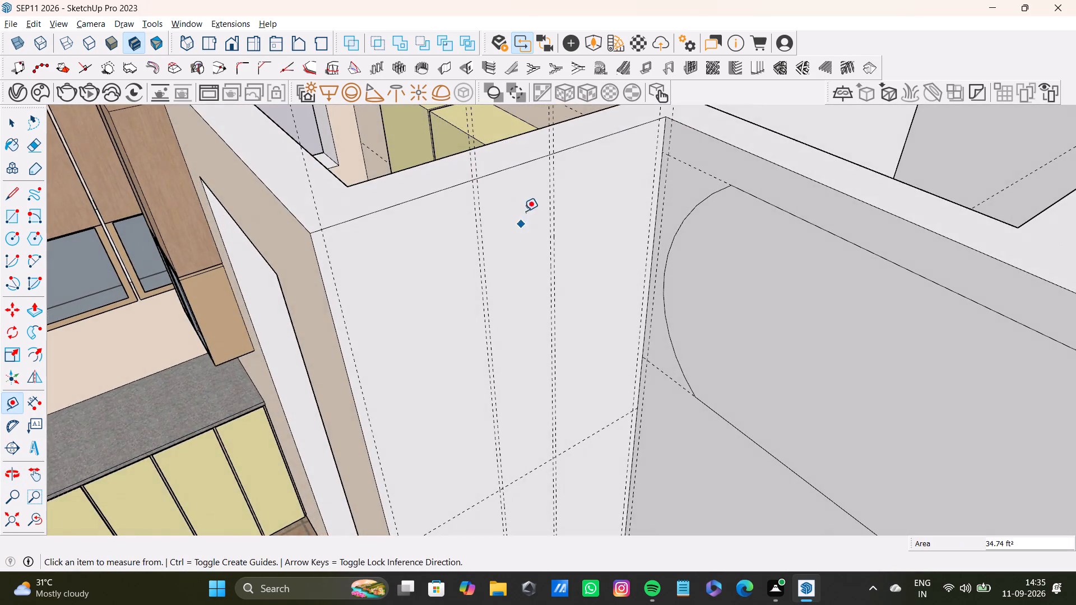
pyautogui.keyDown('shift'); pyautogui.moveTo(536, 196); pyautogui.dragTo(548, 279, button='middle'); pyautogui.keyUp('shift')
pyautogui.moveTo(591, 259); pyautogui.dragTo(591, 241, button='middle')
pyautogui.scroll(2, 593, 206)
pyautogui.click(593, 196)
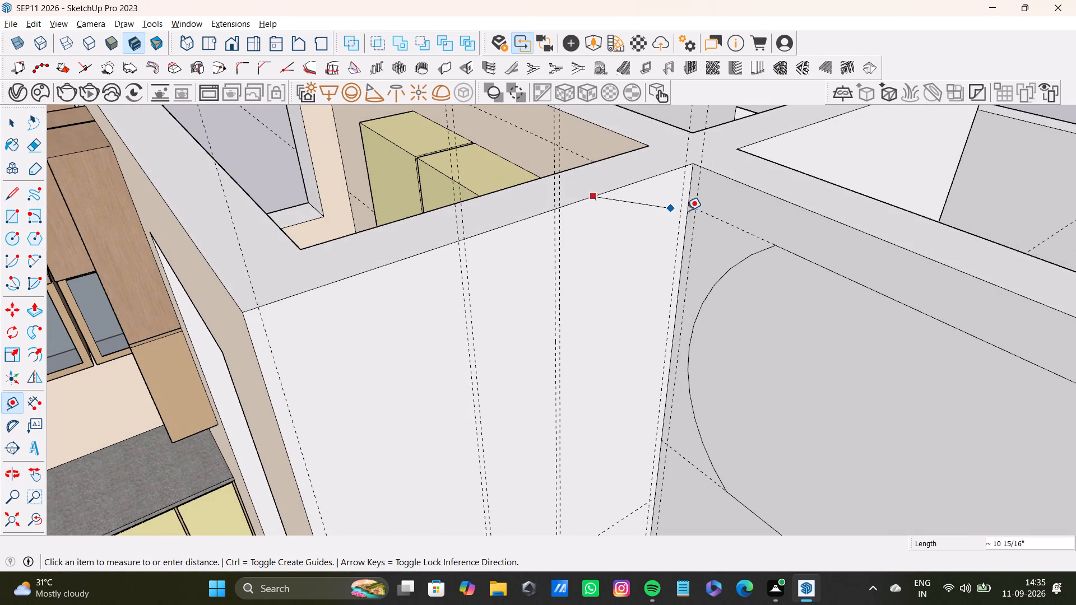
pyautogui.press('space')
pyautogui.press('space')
# Place a horizontal guide about 4 5/16" below the white wall face's top edge, level with the guide along the rounded-end outline's top.
pyautogui.write('t')
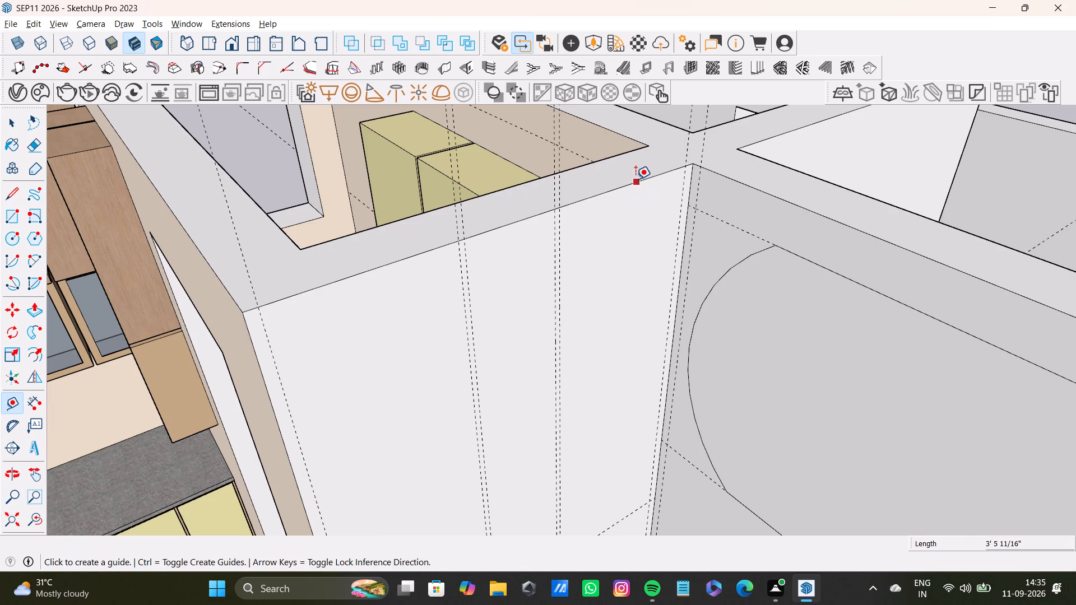
pyautogui.click(636, 179)
pyautogui.scroll(9, 678, 212)
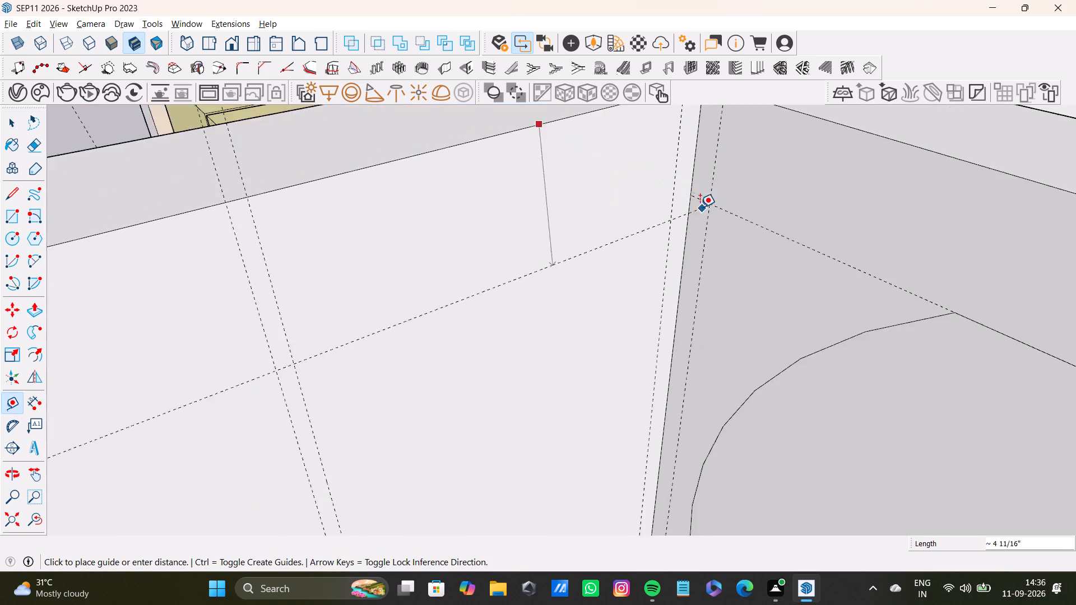
pyautogui.scroll(10, 700, 207)
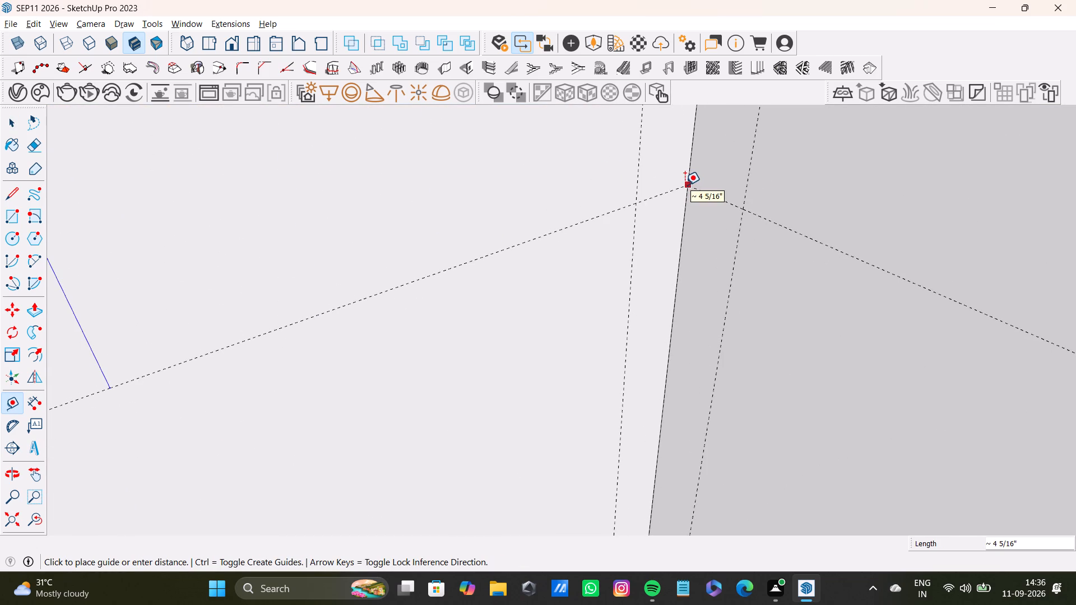
pyautogui.click(685, 185)
pyautogui.scroll(-20, 597, 217)
pyautogui.scroll(-2, 597, 217)
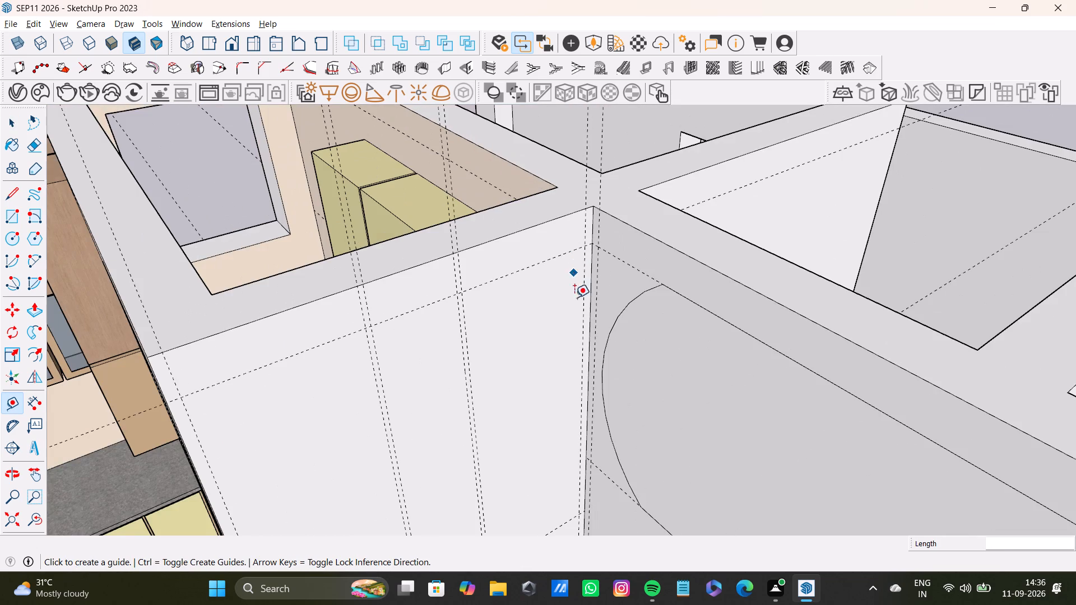
# Place a horizontal guide about 4 3/8" above the bottom edge of the white wall face, along the floor.
pyautogui.scroll(-4, 562, 357)
pyautogui.keyDown('shift'); pyautogui.moveTo(537, 344); pyautogui.dragTo(531, 197, button='middle'); pyautogui.keyUp('shift')
pyautogui.scroll(-4, 526, 356)
pyautogui.keyDown('shift'); pyautogui.moveTo(532, 394); pyautogui.dragTo(512, 215, button='middle'); pyautogui.keyUp('shift')
pyautogui.scroll(3, 516, 360)
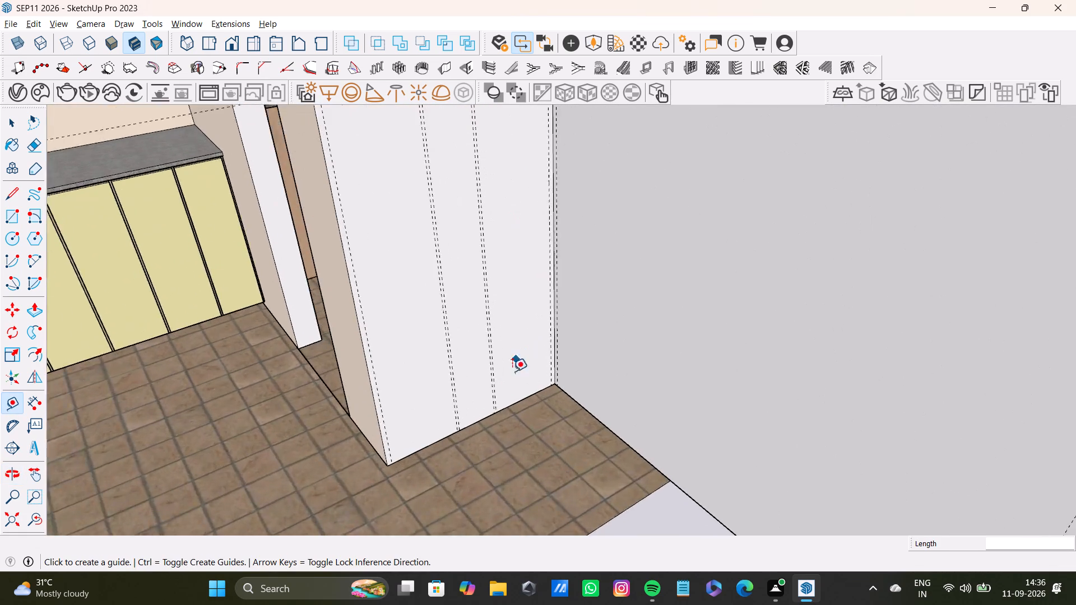
pyautogui.scroll(10, 512, 371)
pyautogui.click(502, 424)
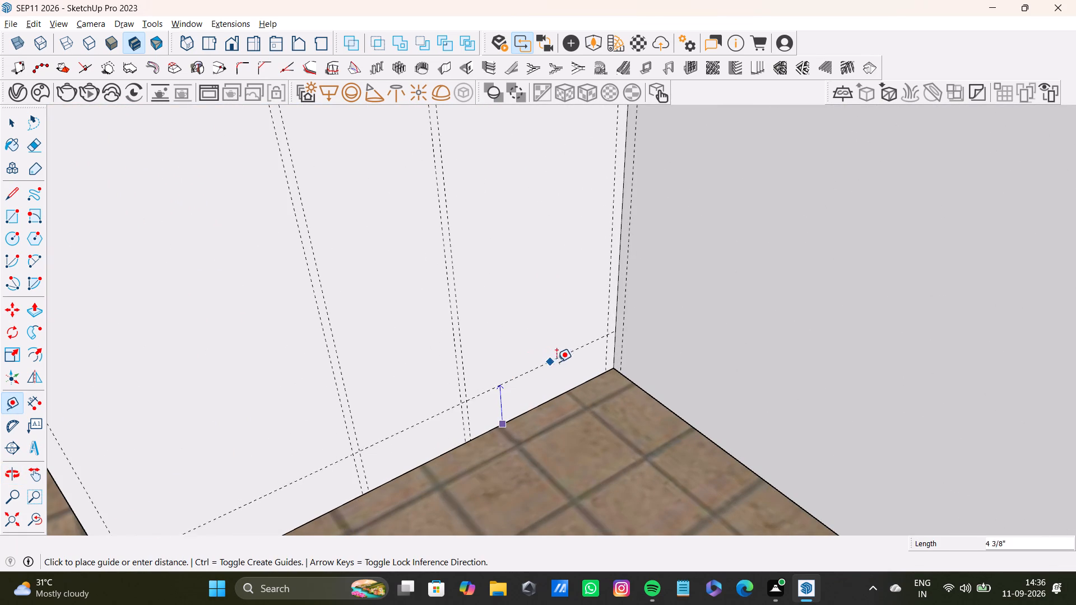
pyautogui.click(592, 345)
# Draw the upper panel rectangle nearest the doorway between the guides, from the top horizontal guide down to the middle one.
pyautogui.scroll(-8, 549, 362)
pyautogui.keyDown('shift'); pyautogui.moveTo(517, 347); pyautogui.dragTo(526, 402, button='middle'); pyautogui.keyUp('shift')
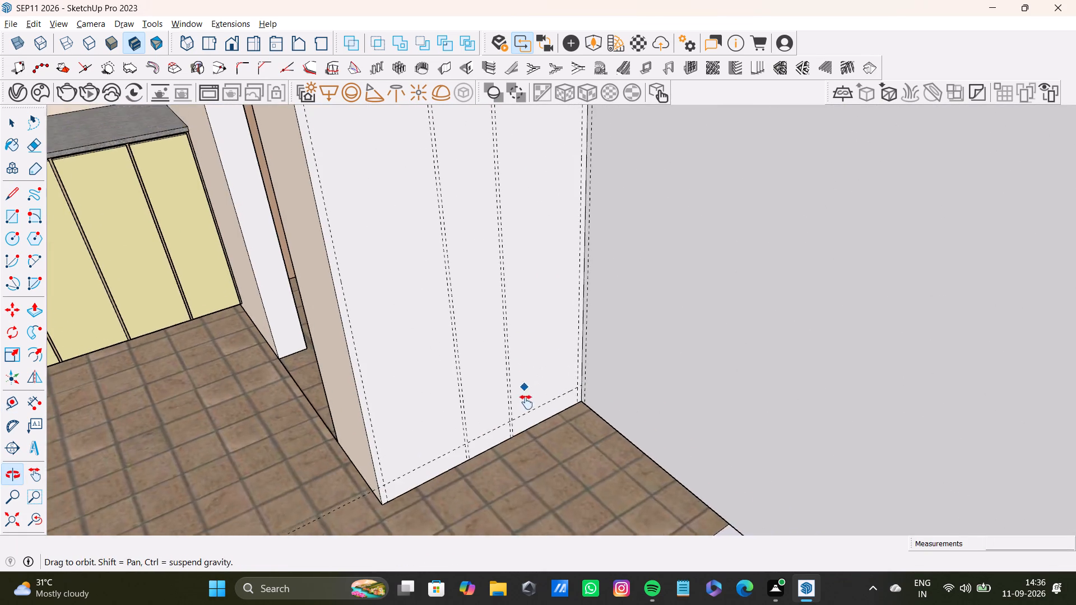
pyautogui.keyDown('shift'); pyautogui.moveTo(526, 402); pyautogui.dragTo(526, 404, button='middle'); pyautogui.keyUp('shift')
pyautogui.scroll(-4, 513, 385)
pyautogui.scroll(-6, 476, 351)
pyautogui.keyDown('shift'); pyautogui.moveTo(496, 339); pyautogui.dragTo(531, 364, button='middle'); pyautogui.keyUp('shift')
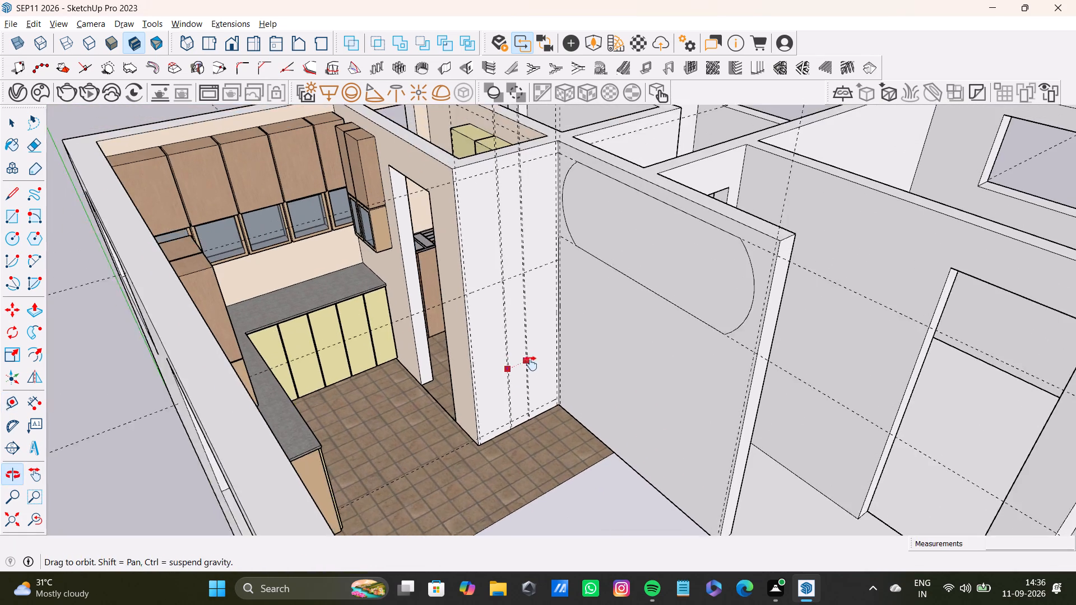
pyautogui.keyDown('shift'); pyautogui.moveTo(531, 364); pyautogui.dragTo(531, 370, button='middle'); pyautogui.keyUp('shift')
pyautogui.moveTo(548, 359); pyautogui.dragTo(485, 378, button='middle')
pyautogui.press('q')
pyautogui.scroll(5, 354, 270)
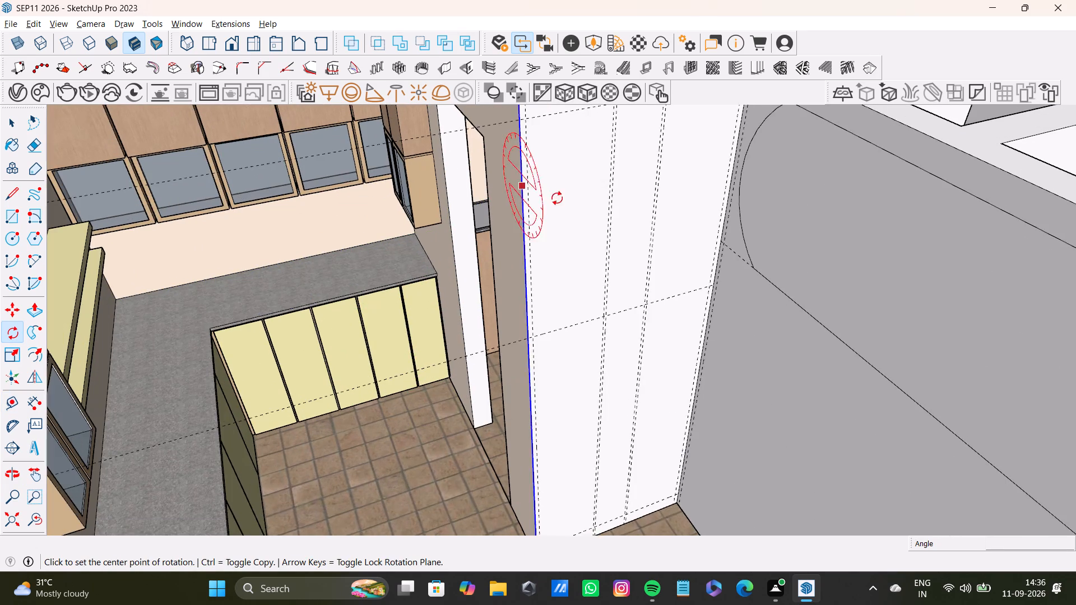
pyautogui.scroll(-1, 578, 254)
pyautogui.moveTo(619, 312); pyautogui.dragTo(577, 335, button='middle')
pyautogui.press('r')
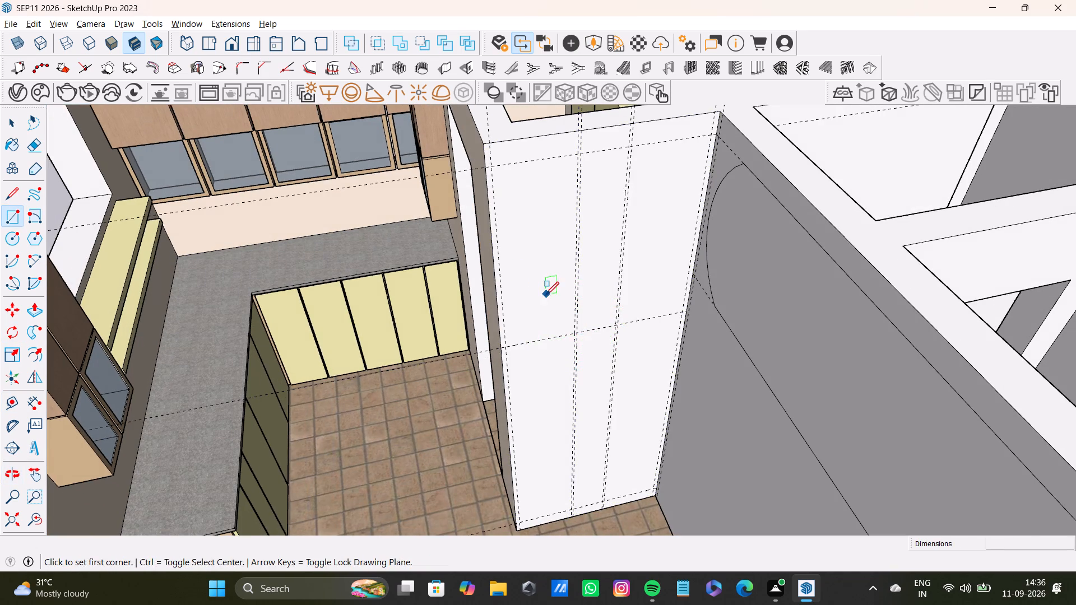
pyautogui.scroll(-3, 546, 295)
pyautogui.keyDown('shift'); pyautogui.moveTo(563, 307); pyautogui.dragTo(567, 356, button='middle'); pyautogui.keyUp('shift')
pyautogui.scroll(6, 530, 306)
pyautogui.click(495, 232)
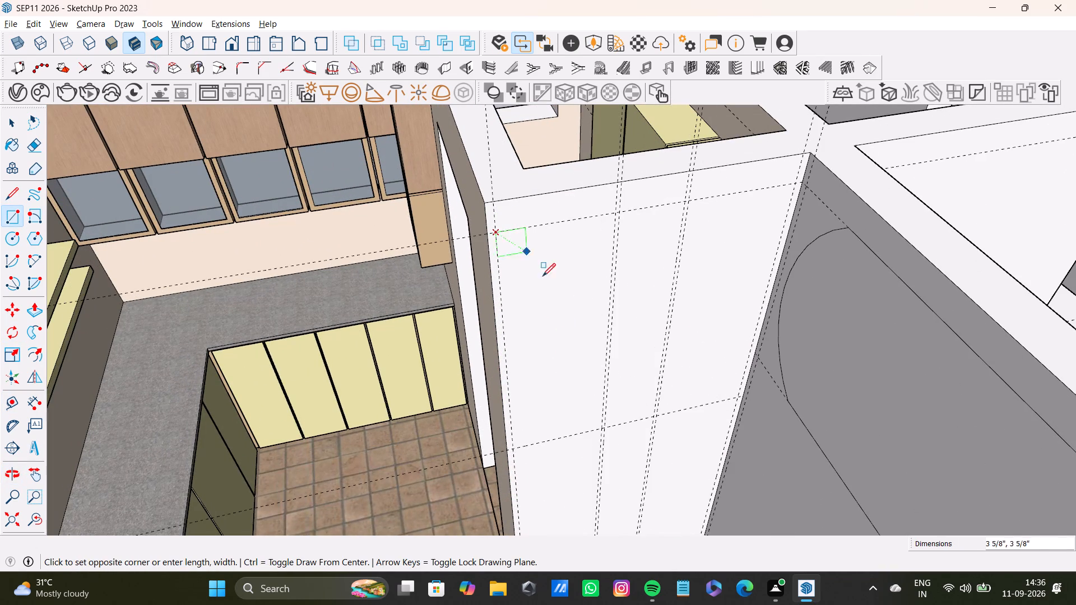
pyautogui.scroll(4, 597, 420)
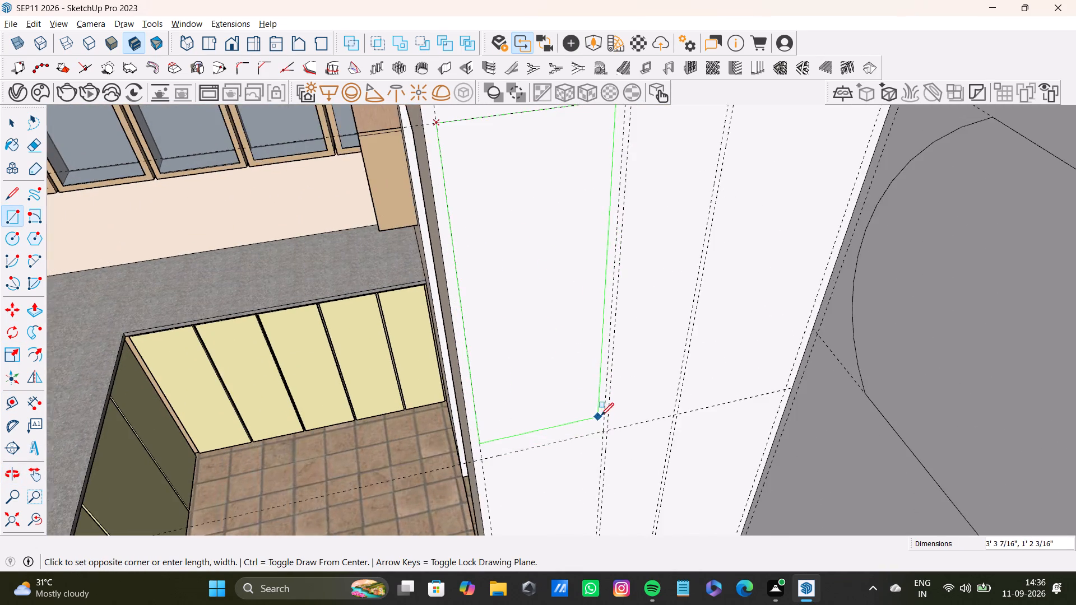
pyautogui.scroll(2, 601, 416)
pyautogui.click(605, 435)
# Draw the narrow middle upper panel rectangle between the guides, leaving the 0.5" gap beside the first panel.
pyautogui.scroll(-5, 604, 431)
pyautogui.keyDown('shift'); pyautogui.moveTo(602, 417); pyautogui.dragTo(593, 437, button='middle'); pyautogui.keyUp('shift')
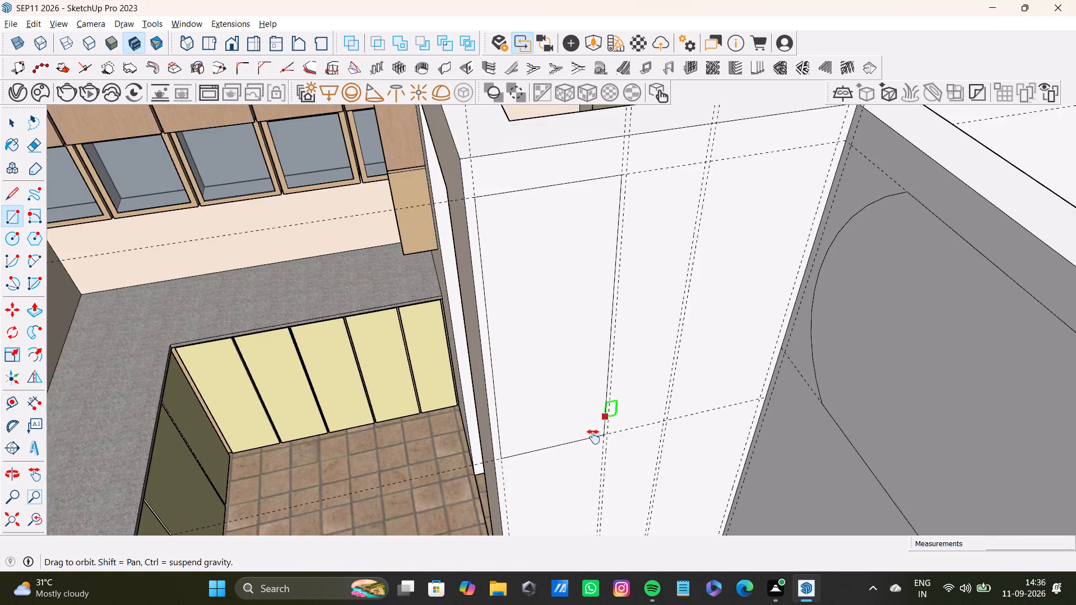
pyautogui.keyDown('shift'); pyautogui.moveTo(593, 437); pyautogui.dragTo(579, 461, button='middle'); pyautogui.keyUp('shift')
pyautogui.scroll(5, 611, 324)
pyautogui.click(583, 198)
pyautogui.scroll(-4, 661, 313)
pyautogui.keyDown('shift'); pyautogui.moveTo(658, 352); pyautogui.dragTo(632, 242, button='middle'); pyautogui.keyUp('shift')
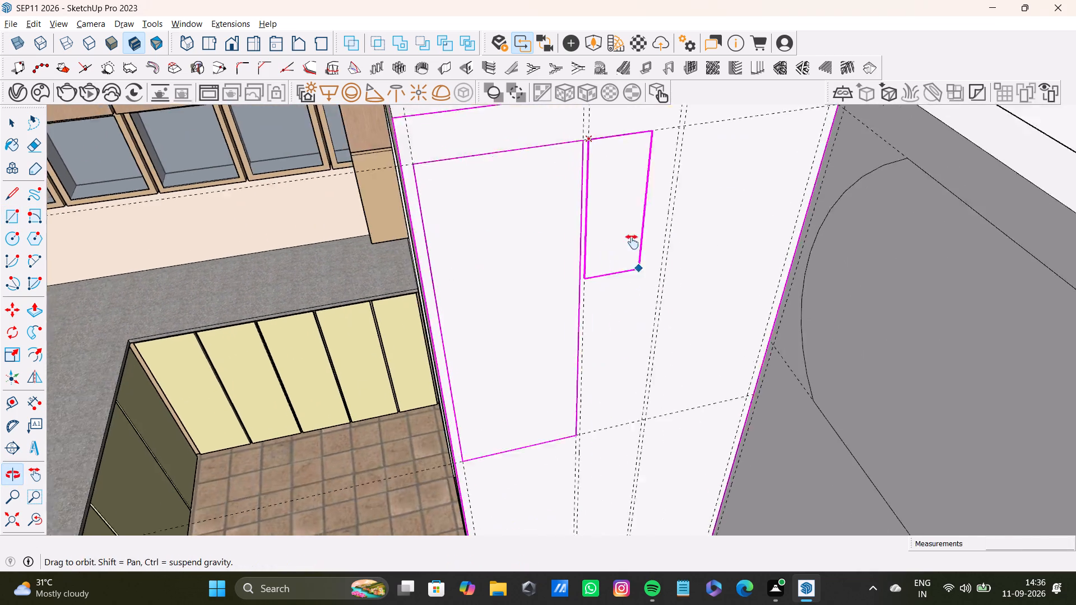
pyautogui.keyDown('shift'); pyautogui.moveTo(632, 242); pyautogui.dragTo(630, 230, button='middle'); pyautogui.keyUp('shift')
pyautogui.scroll(3, 622, 292)
pyautogui.click(641, 419)
# Draw the third upper panel rectangle, about 3' 6 1/2" by 1' 3", between the guides nearest the rounded-end outline.
pyautogui.scroll(-5, 627, 351)
pyautogui.keyDown('shift'); pyautogui.moveTo(627, 327); pyautogui.dragTo(551, 401, button='middle'); pyautogui.keyUp('shift')
pyautogui.scroll(6, 583, 281)
pyautogui.click(569, 233)
pyautogui.scroll(-3, 619, 302)
pyautogui.keyDown('shift'); pyautogui.moveTo(636, 333); pyautogui.dragTo(620, 255, button='middle'); pyautogui.keyUp('shift')
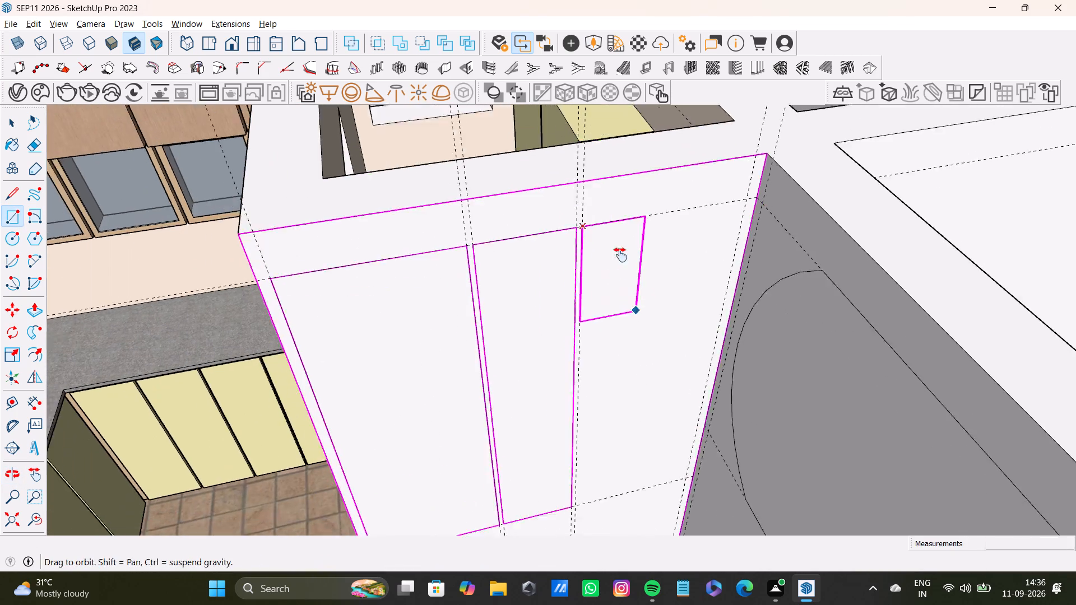
pyautogui.keyDown('shift'); pyautogui.moveTo(620, 255); pyautogui.dragTo(604, 214, button='middle'); pyautogui.keyUp('shift')
pyautogui.keyDown('shift'); pyautogui.scroll(3, 610, 278); pyautogui.keyUp('shift')
pyautogui.moveTo(634, 383); pyautogui.dragTo(628, 269, button='middle')
pyautogui.scroll(2, 642, 320)
pyautogui.click(676, 343)
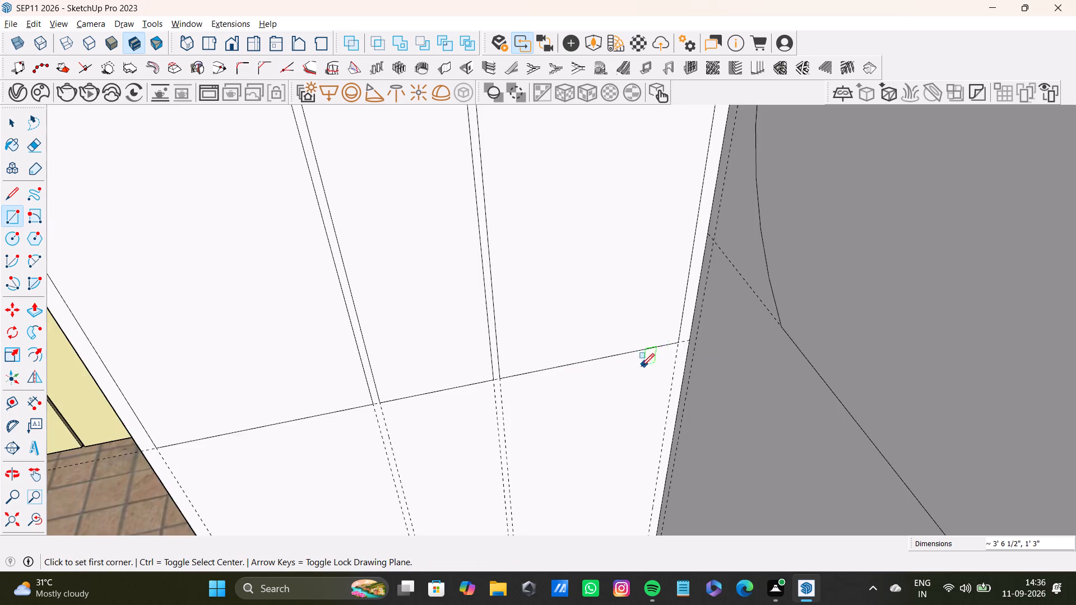
# Offset a horizontal guide 0.6" below the bottom edge of the upper panel rectangles.
pyautogui.scroll(-4, 640, 369)
pyautogui.keyDown('shift'); pyautogui.moveTo(624, 395); pyautogui.dragTo(613, 131, button='middle'); pyautogui.keyUp('shift')
pyautogui.keyDown('shift'); pyautogui.scroll(1, 621, 373); pyautogui.keyUp('shift')
pyautogui.keyDown('shift'); pyautogui.scroll(-1, 451, 231); pyautogui.keyUp('shift')
pyautogui.keyDown('shift'); pyautogui.moveTo(451, 231); pyautogui.dragTo(479, 312, button='middle'); pyautogui.keyUp('shift')
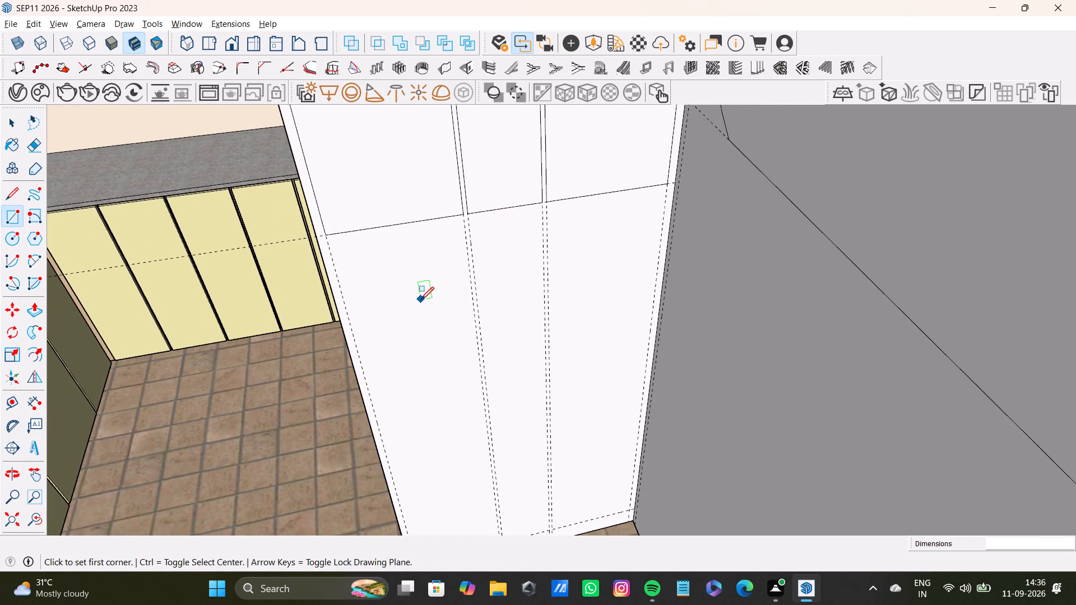
pyautogui.press('t')
pyautogui.scroll(4, 374, 233)
pyautogui.click(400, 219)
pyautogui.moveTo(403, 241); pyautogui.dragTo(440, 173, button='middle')
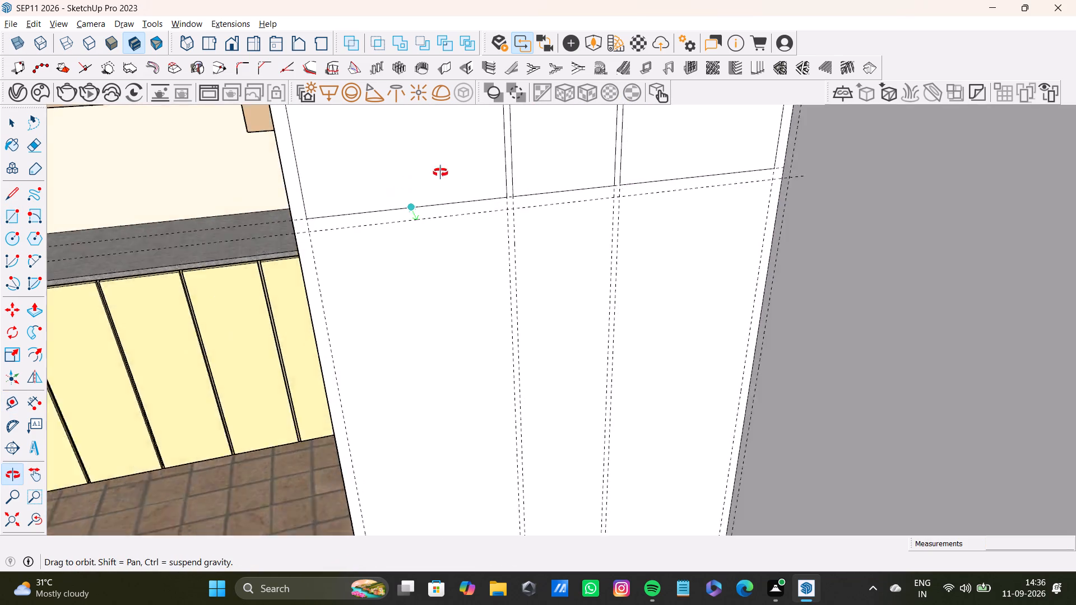
pyautogui.moveTo(440, 173); pyautogui.dragTo(513, 158, button='middle')
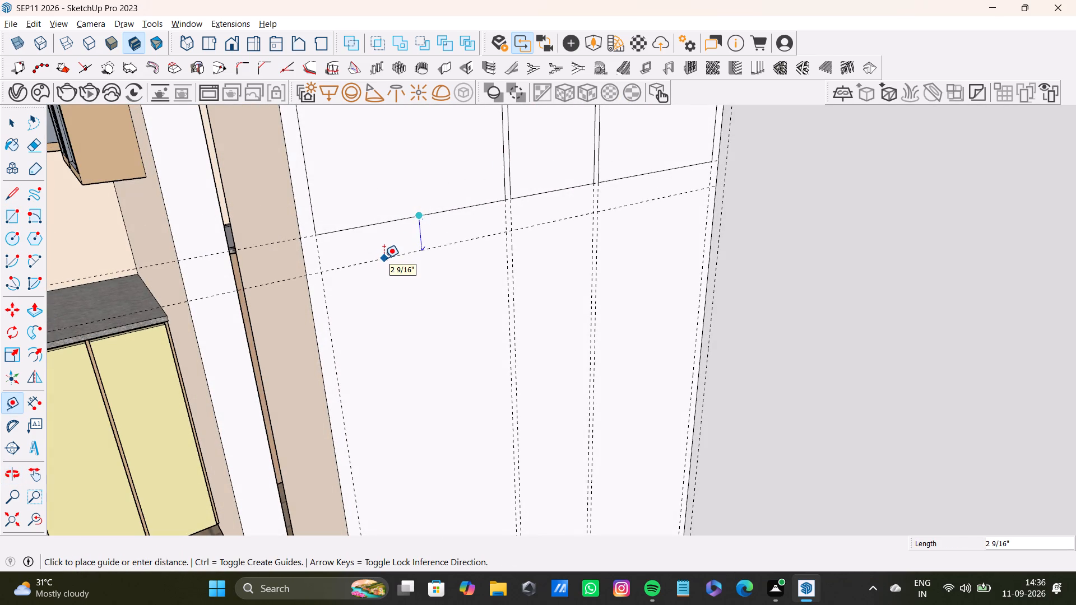
pyautogui.write('0.6')
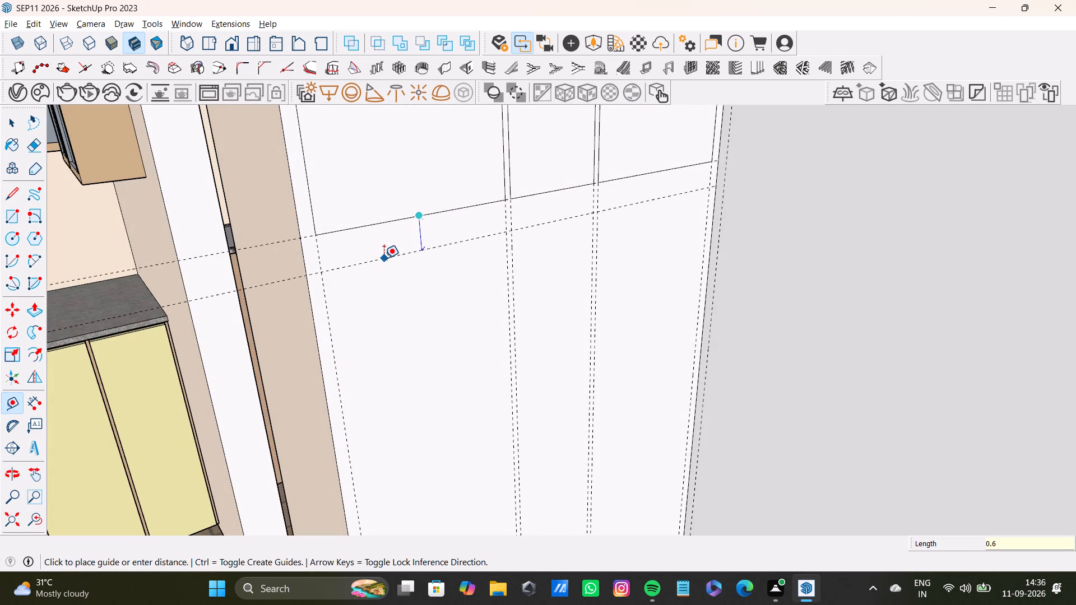
pyautogui.hotkey('shift', '"')
pyautogui.press('Return')
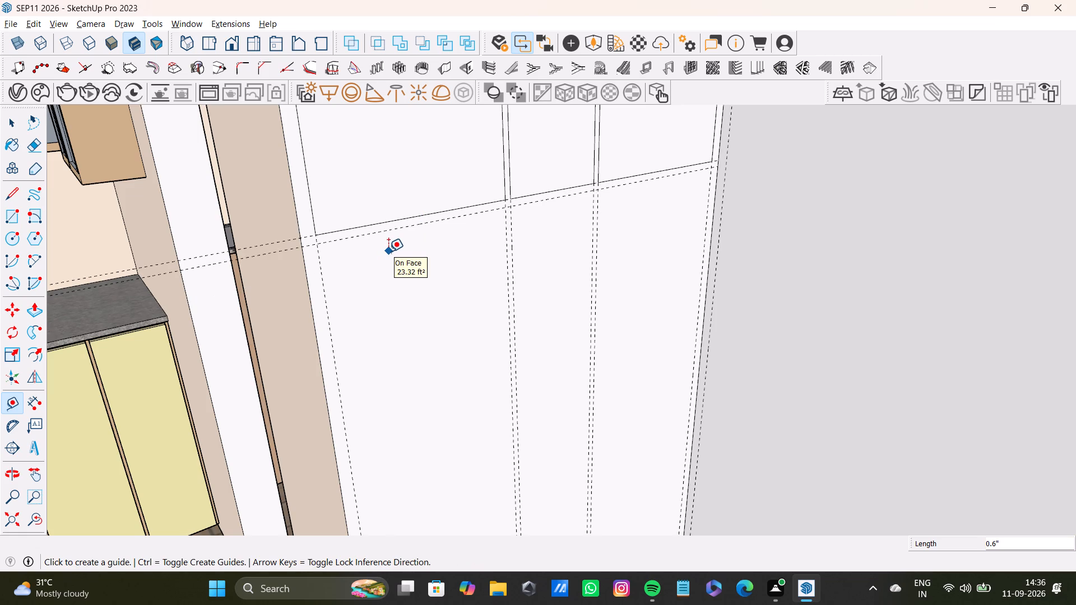
# Draw the lower panel rectangle nearest the doorway, about 5' 8 9/16" by 1' 3", down to the bottom guide.
pyautogui.press('r')
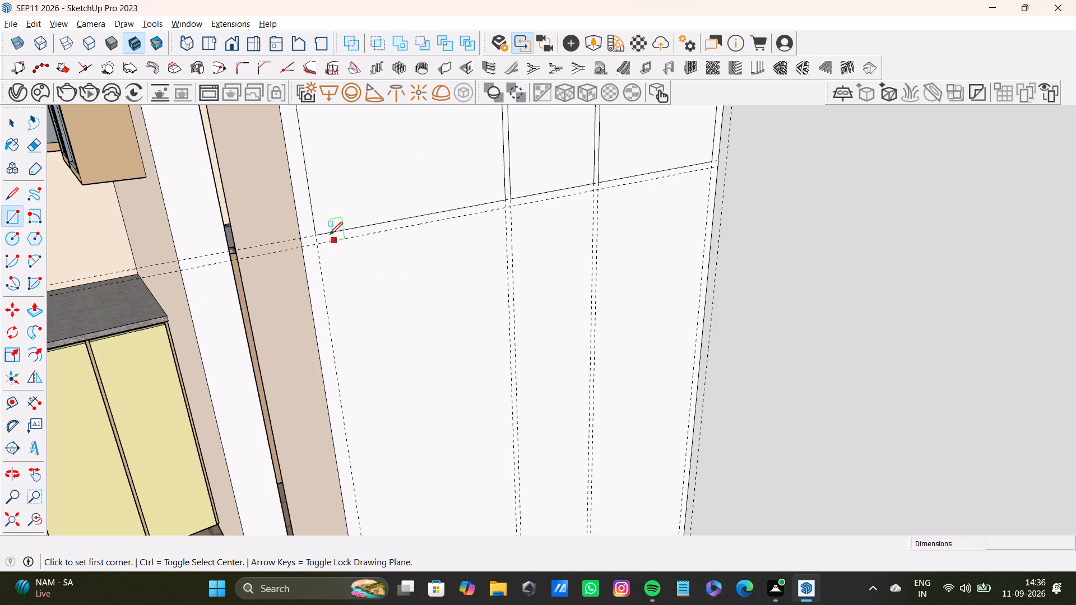
pyautogui.click(318, 243)
pyautogui.scroll(-3, 421, 350)
pyautogui.keyDown('shift'); pyautogui.moveTo(428, 397); pyautogui.dragTo(406, 182, button='middle'); pyautogui.keyUp('shift')
pyautogui.scroll(-3, 439, 275)
pyautogui.keyDown('shift'); pyautogui.moveTo(443, 350); pyautogui.dragTo(442, 217, button='middle'); pyautogui.keyUp('shift')
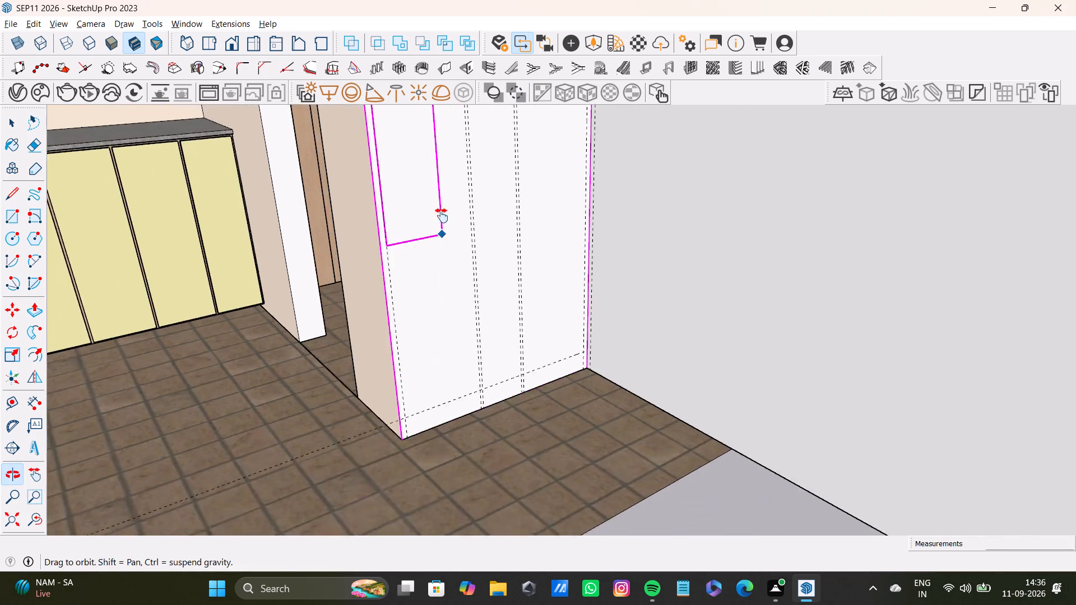
pyautogui.scroll(6, 463, 322)
pyautogui.click(490, 399)
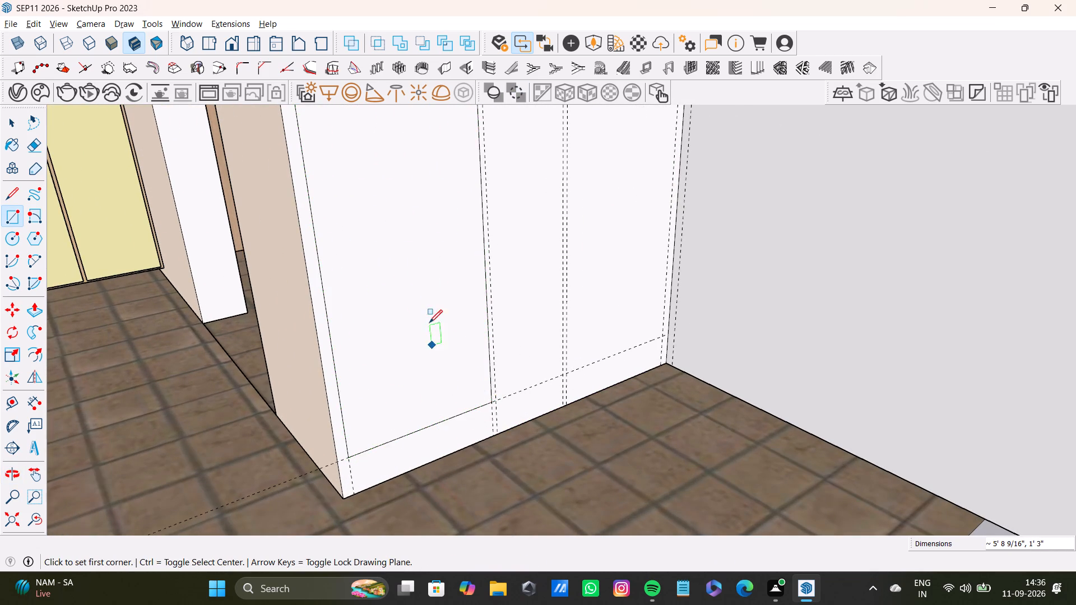
# Draw the narrow middle lower panel rectangle between the guides, from the 0.6" offset guide down to the bottom guide.
pyautogui.scroll(-8, 429, 322)
pyautogui.keyDown('shift'); pyautogui.moveTo(398, 246); pyautogui.dragTo(435, 420, button='middle'); pyautogui.keyUp('shift')
pyautogui.scroll(4, 486, 284)
pyautogui.keyDown('shift'); pyautogui.moveTo(494, 184); pyautogui.dragTo(461, 435, button='middle'); pyautogui.keyUp('shift')
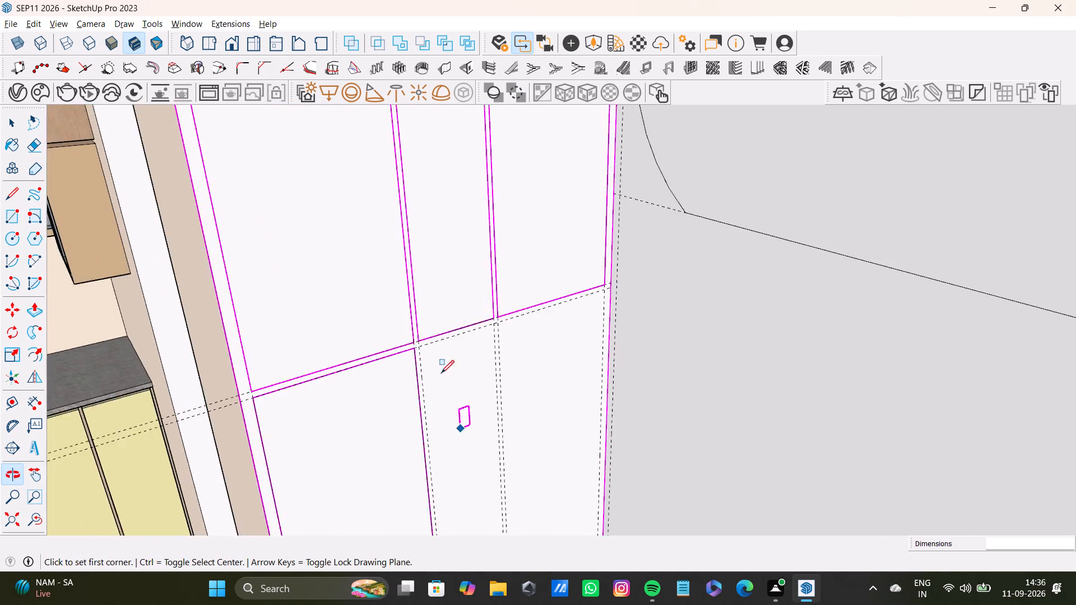
pyautogui.scroll(6, 432, 361)
pyautogui.click(410, 334)
pyautogui.scroll(-3, 496, 389)
pyautogui.moveTo(507, 434); pyautogui.dragTo(486, 285, button='middle')
pyautogui.scroll(-3, 495, 320)
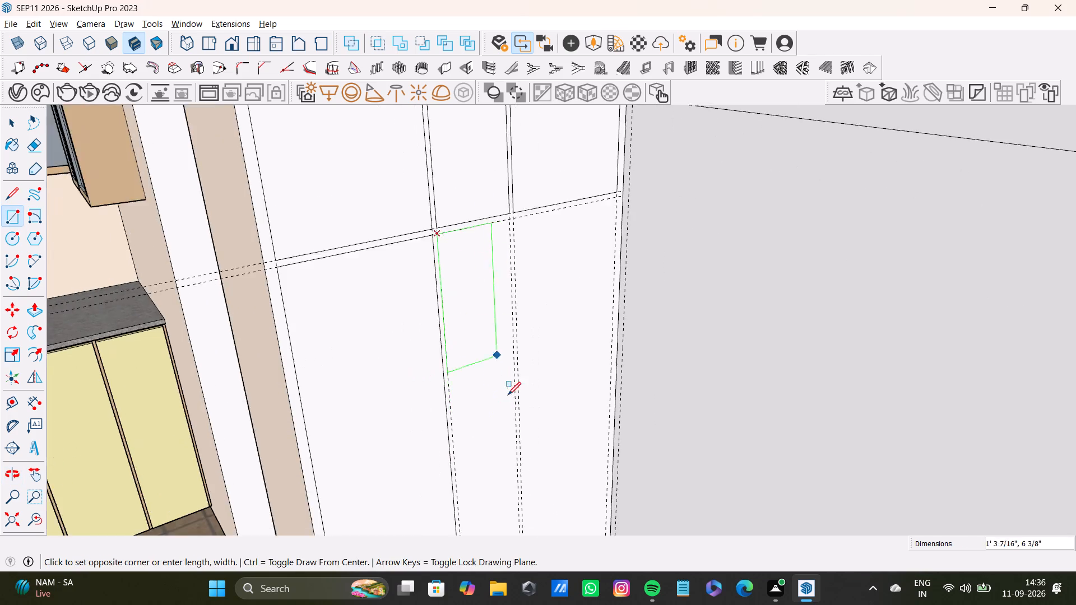
pyautogui.moveTo(508, 395); pyautogui.dragTo(509, 287, button='middle')
pyautogui.scroll(-2, 496, 375)
pyautogui.keyDown('shift'); pyautogui.moveTo(502, 397); pyautogui.dragTo(498, 277, button='middle'); pyautogui.keyUp('shift')
pyautogui.scroll(3, 496, 343)
pyautogui.keyDown('shift'); pyautogui.moveTo(505, 407); pyautogui.dragTo(497, 281, button='middle'); pyautogui.keyUp('shift')
pyautogui.scroll(3, 509, 327)
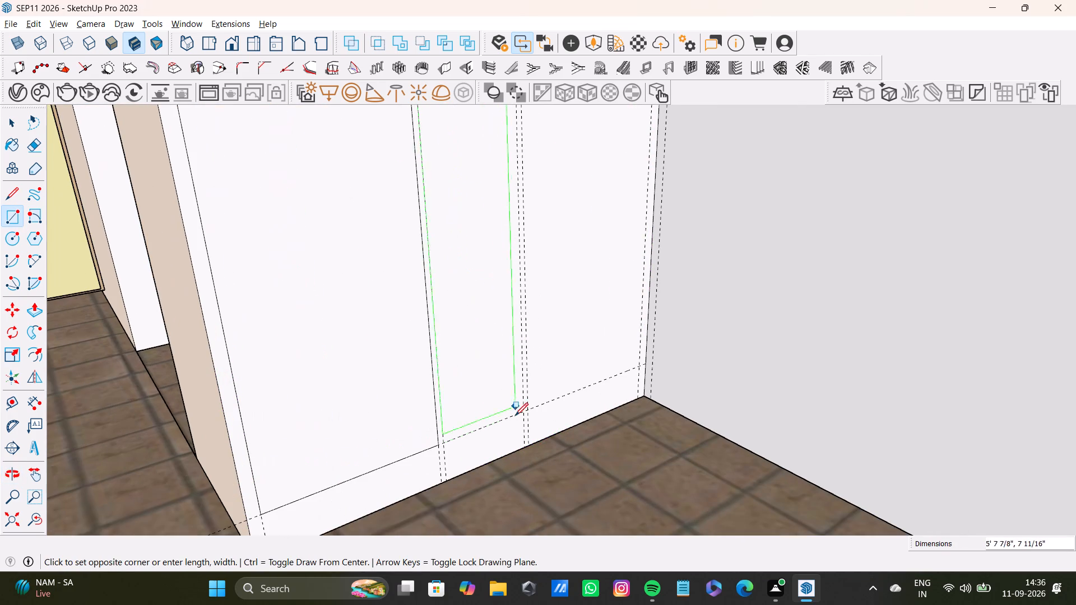
pyautogui.click(523, 413)
# Draw the third lower panel rectangle, about 5' 8 9/16" by 1' 3", between the guides nearest the rounded-end outline's wall.
pyautogui.scroll(-4, 511, 388)
pyautogui.keyDown('shift'); pyautogui.moveTo(480, 254); pyautogui.dragTo(499, 518, button='middle'); pyautogui.keyUp('shift')
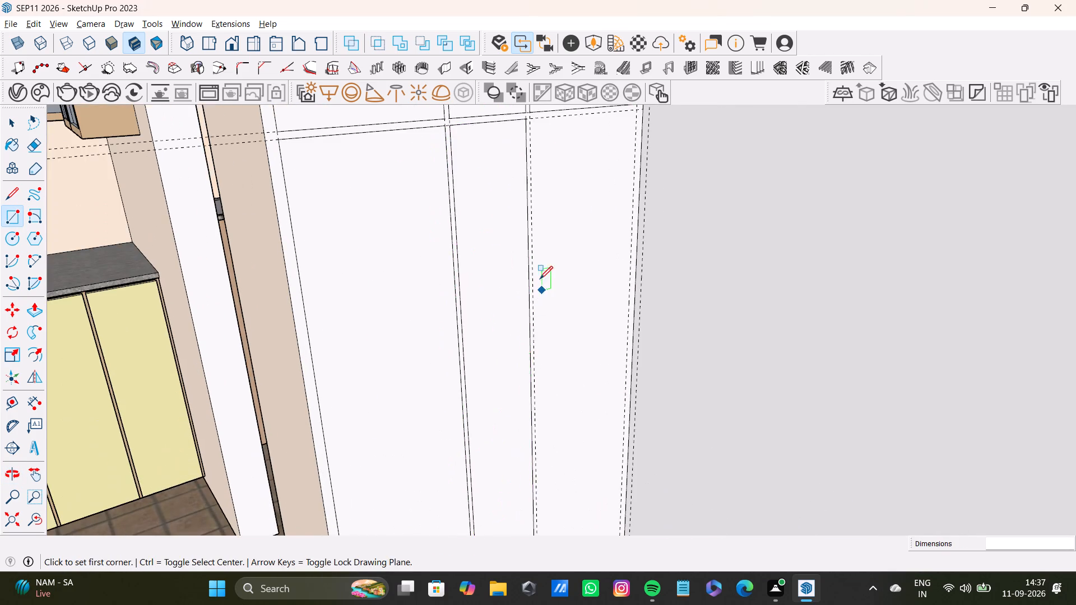
pyautogui.keyDown('shift'); pyautogui.moveTo(535, 286); pyautogui.dragTo(513, 427, button='middle'); pyautogui.keyUp('shift')
pyautogui.scroll(6, 521, 308)
pyautogui.click(494, 252)
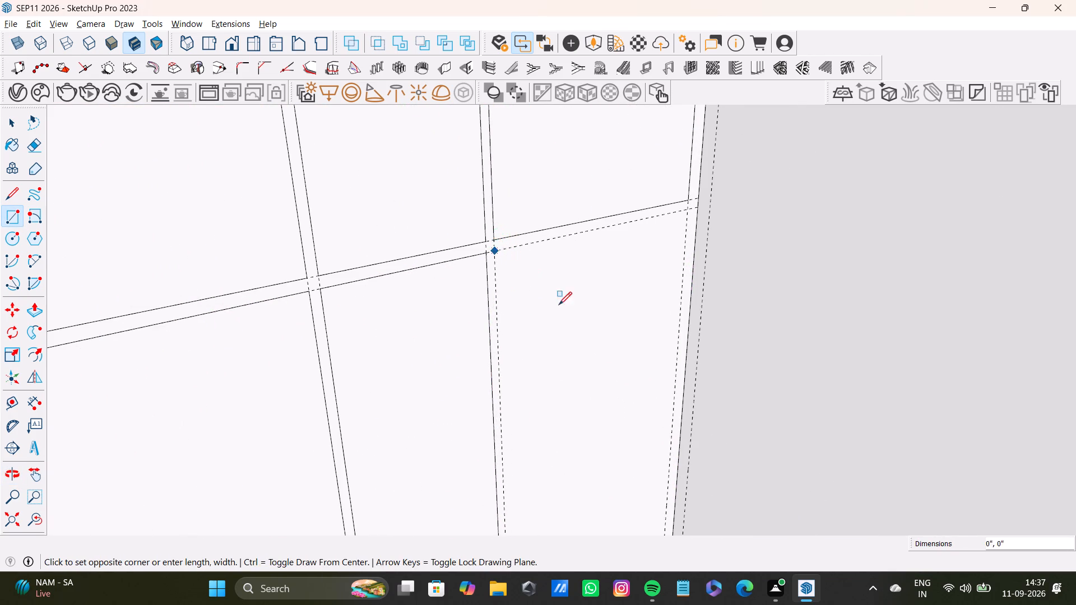
pyautogui.scroll(-3, 572, 336)
pyautogui.keyDown('shift'); pyautogui.moveTo(596, 375); pyautogui.dragTo(556, 151, button='middle'); pyautogui.keyUp('shift')
pyautogui.scroll(-3, 587, 280)
pyautogui.moveTo(577, 334); pyautogui.dragTo(554, 212, button='middle')
pyautogui.scroll(-2, 576, 292)
pyautogui.moveTo(569, 337); pyautogui.dragTo(548, 155, button='middle')
pyautogui.scroll(2, 567, 202)
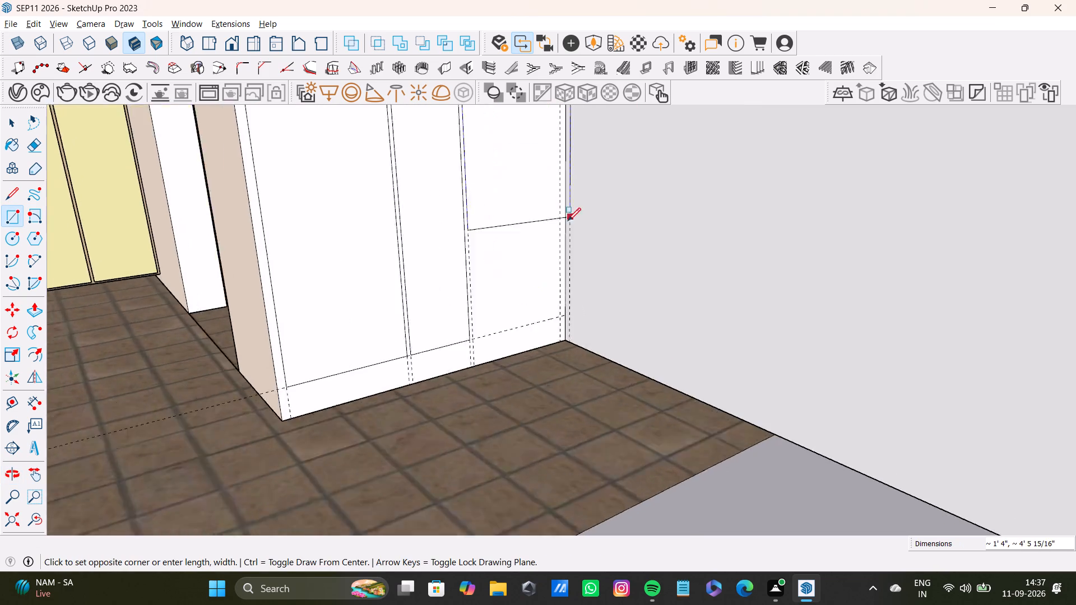
pyautogui.scroll(4, 568, 221)
pyautogui.scroll(1, 554, 308)
pyautogui.scroll(-1, 554, 315)
pyautogui.click(560, 343)
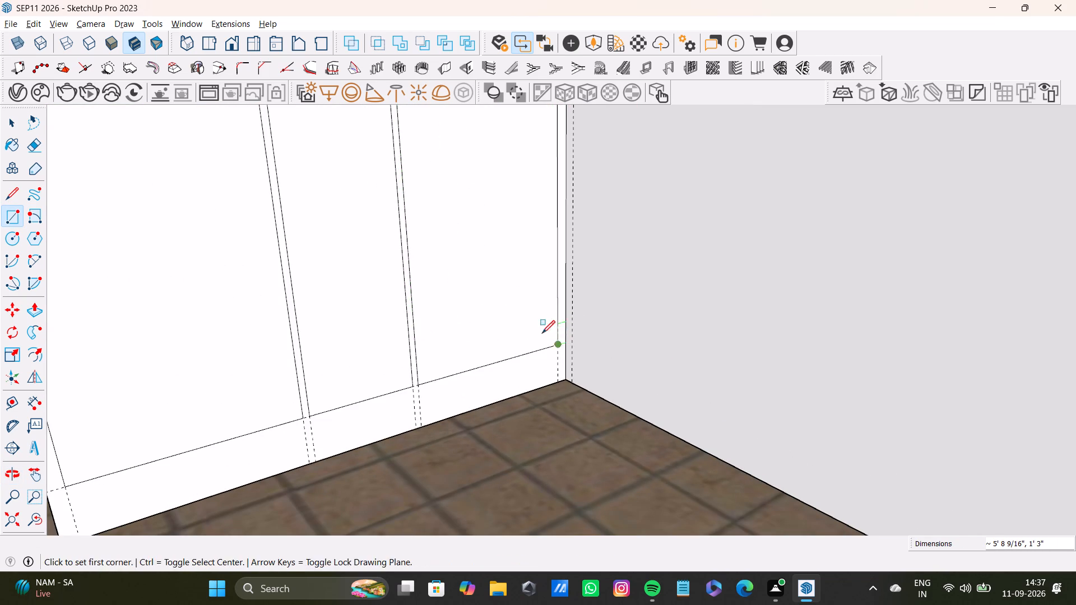
# Push/Pull the upper panel nearest the doorway outward by about 13/16".
pyautogui.scroll(-9, 537, 328)
pyautogui.press('space')
pyautogui.keyDown('shift'); pyautogui.moveTo(427, 231); pyautogui.dragTo(507, 501, button='middle'); pyautogui.keyUp('shift')
pyautogui.scroll(-6, 469, 347)
pyautogui.moveTo(468, 324); pyautogui.dragTo(505, 464, button='middle')
pyautogui.moveTo(536, 439); pyautogui.dragTo(471, 476, button='middle')
pyautogui.scroll(3, 454, 352)
pyautogui.press('space')
pyautogui.click(448, 337)
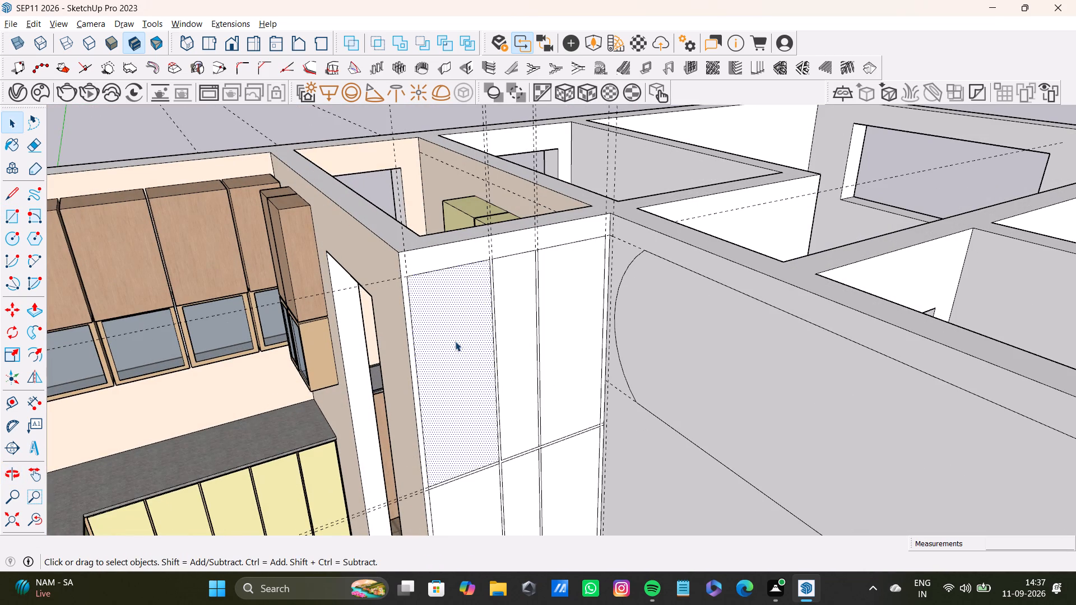
pyautogui.press('p')
pyautogui.moveTo(424, 288); pyautogui.dragTo(426, 290)
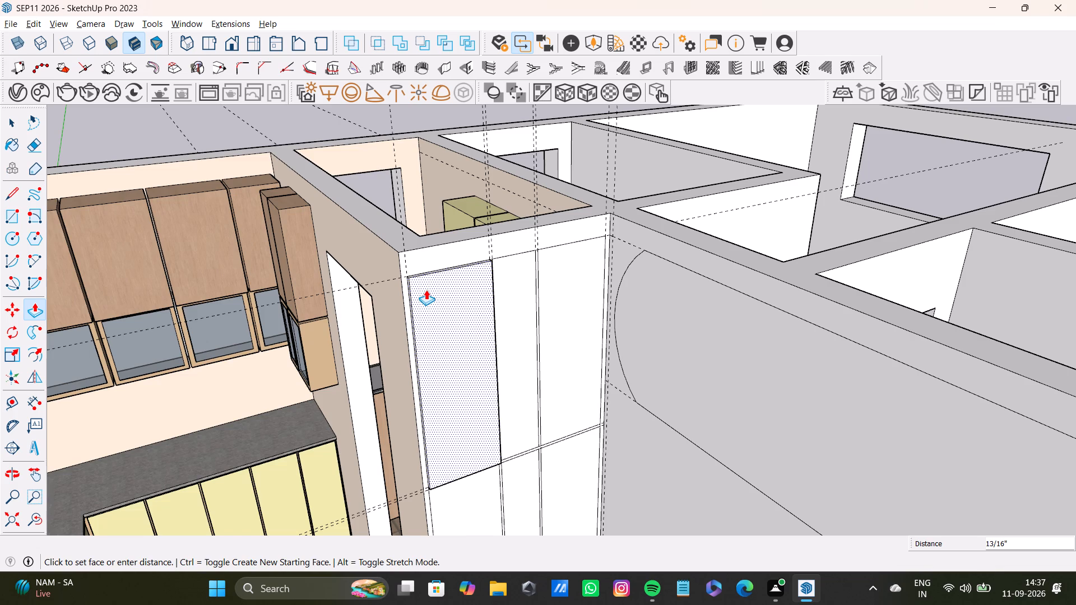
pyautogui.moveTo(426, 290); pyautogui.dragTo(429, 290)
pyautogui.click(422, 291)
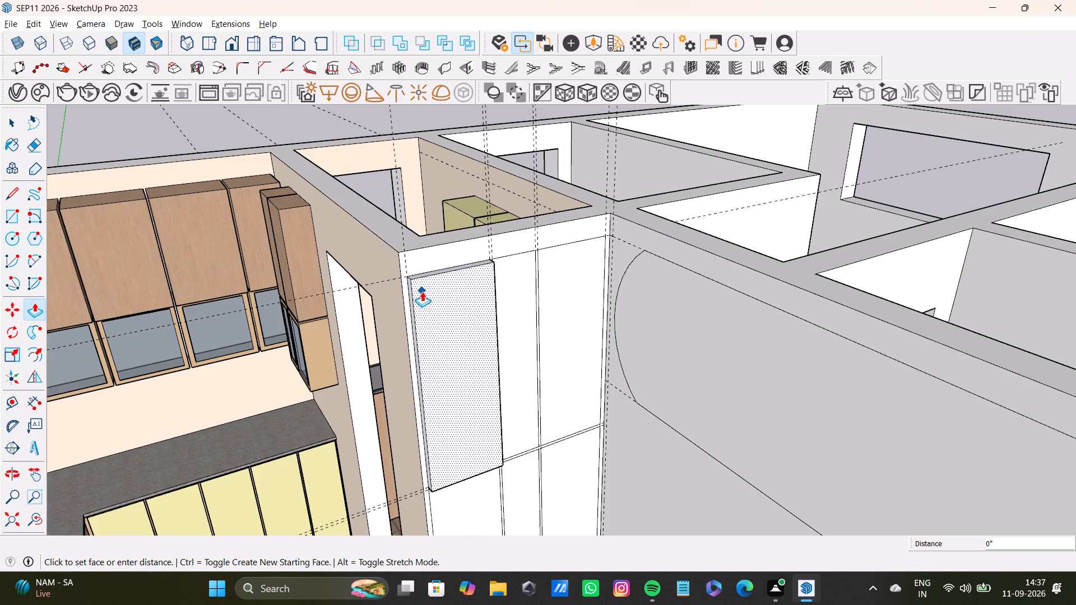
# Push/Pull the narrow middle upper panel and the third upper panel outward, level with the first upper panel.
pyautogui.press('space')
pyautogui.click(510, 294)
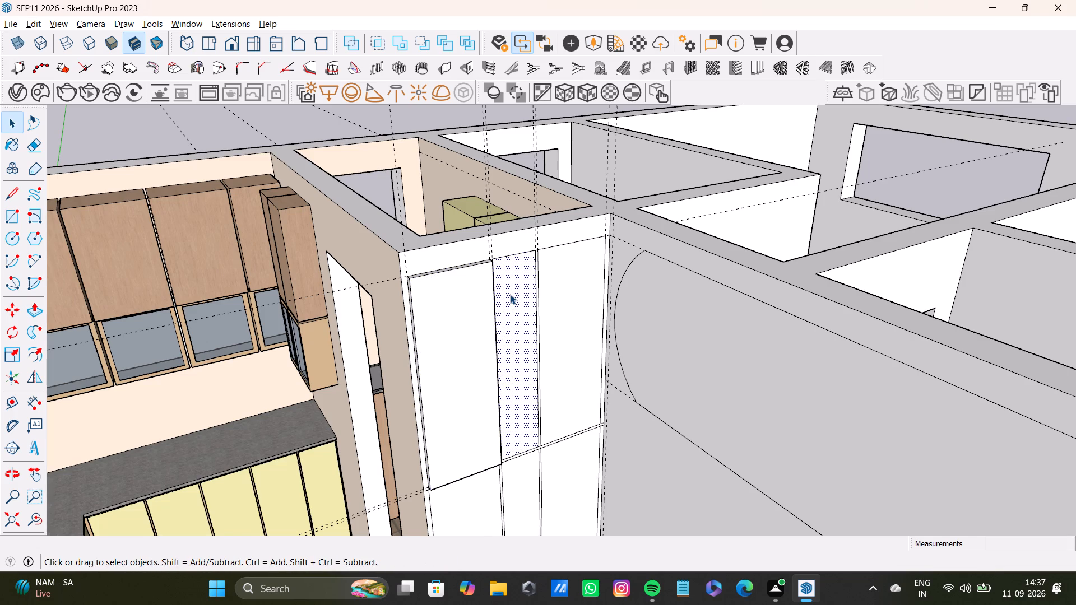
pyautogui.press('p')
pyautogui.moveTo(510, 294); pyautogui.dragTo(489, 299)
pyautogui.press('space')
pyautogui.click(554, 278)
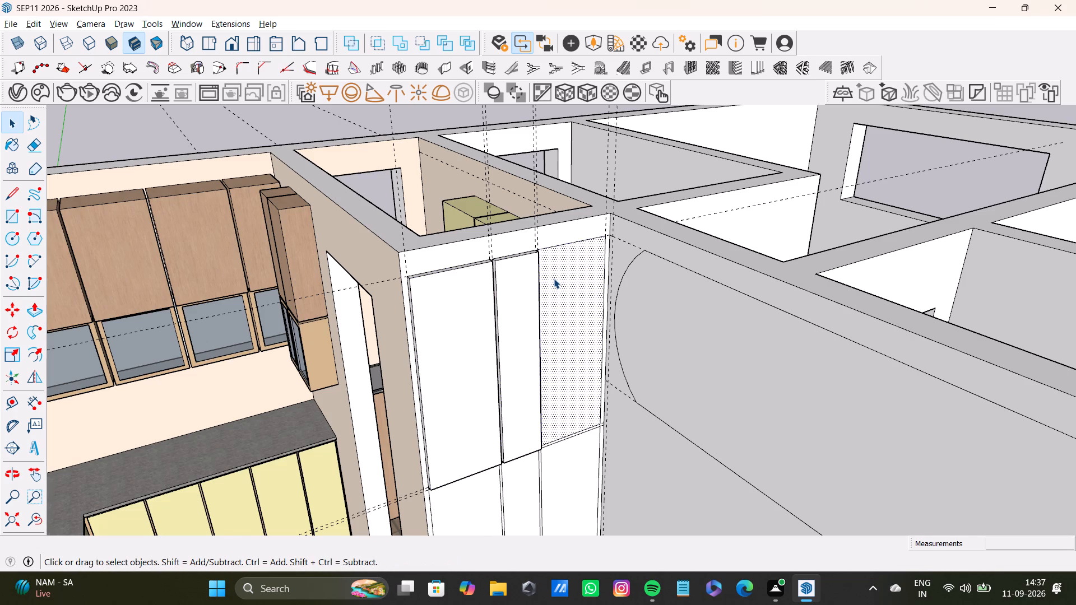
pyautogui.press('p')
pyautogui.moveTo(553, 278); pyautogui.dragTo(508, 291)
# Push/Pull the lower panel nearest the doorway outward from the wall face.
pyautogui.scroll(-3, 498, 380)
pyautogui.keyDown('shift'); pyautogui.moveTo(514, 437); pyautogui.dragTo(499, 275, button='middle'); pyautogui.keyUp('shift')
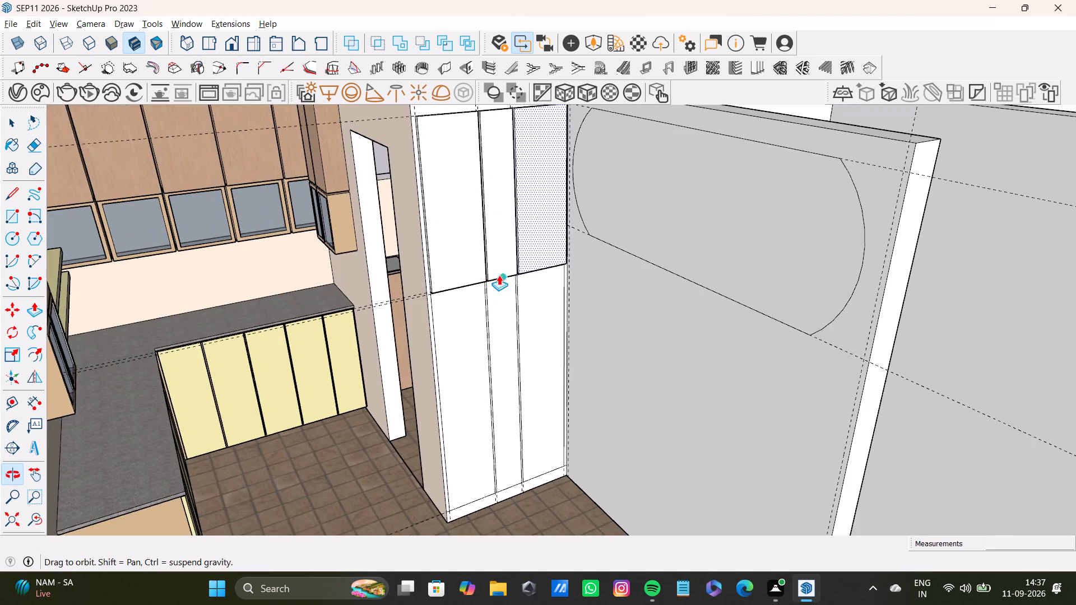
pyautogui.scroll(3, 457, 353)
pyautogui.press('space')
pyautogui.click(462, 346)
pyautogui.press('o')
pyautogui.moveTo(469, 333); pyautogui.dragTo(452, 295)
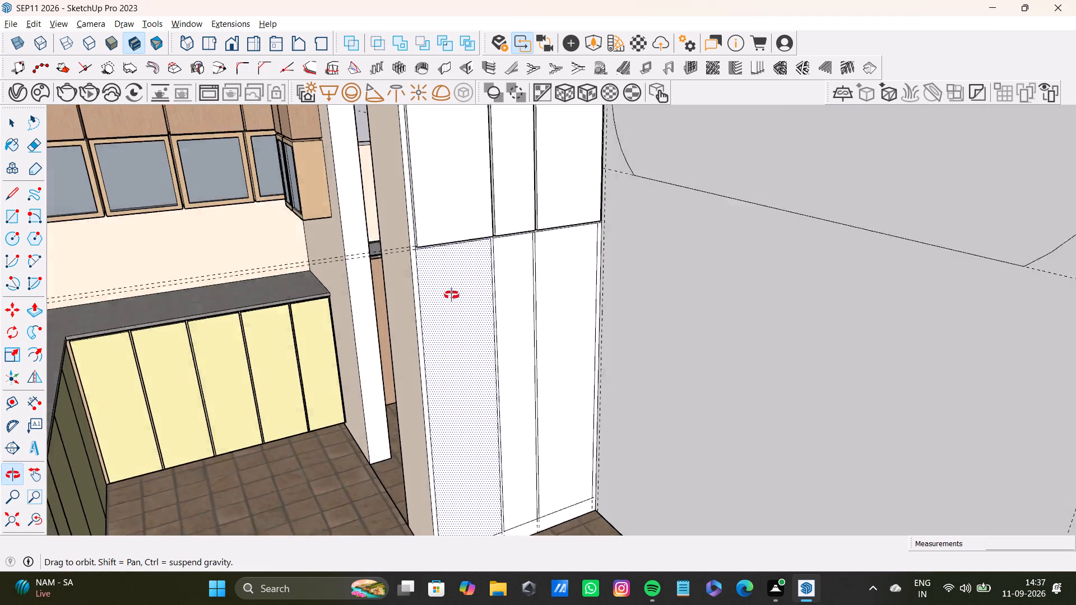
pyautogui.moveTo(452, 295); pyautogui.dragTo(469, 319)
pyautogui.press('p')
pyautogui.moveTo(449, 285); pyautogui.dragTo(437, 254)
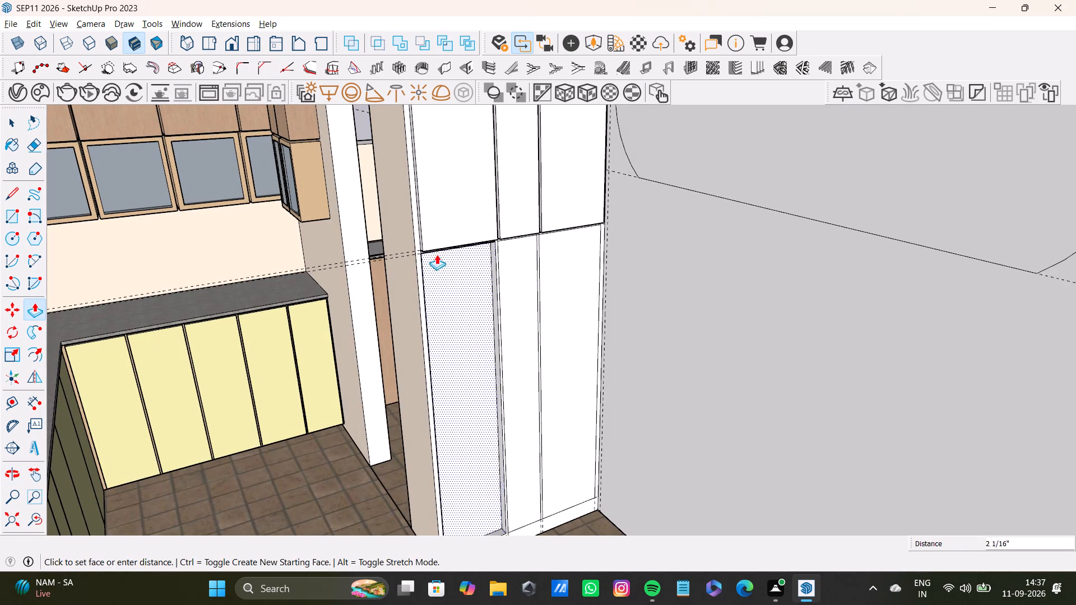
pyautogui.moveTo(437, 254); pyautogui.dragTo(436, 242)
# Push/Pull the narrow middle lower panel and the third lower panel outward, level with the upper panels.
pyautogui.press('space')
pyautogui.click(521, 260)
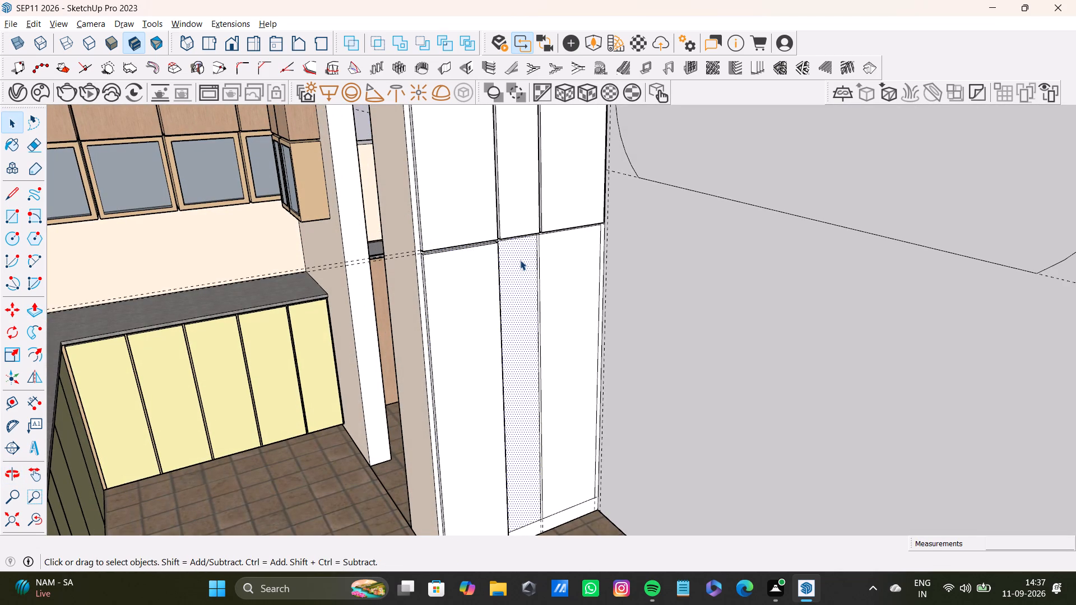
pyautogui.press('p')
pyautogui.moveTo(518, 261); pyautogui.dragTo(499, 227)
pyautogui.press('space')
pyautogui.click(556, 250)
pyautogui.press('p')
pyautogui.moveTo(552, 251); pyautogui.dragTo(543, 211)
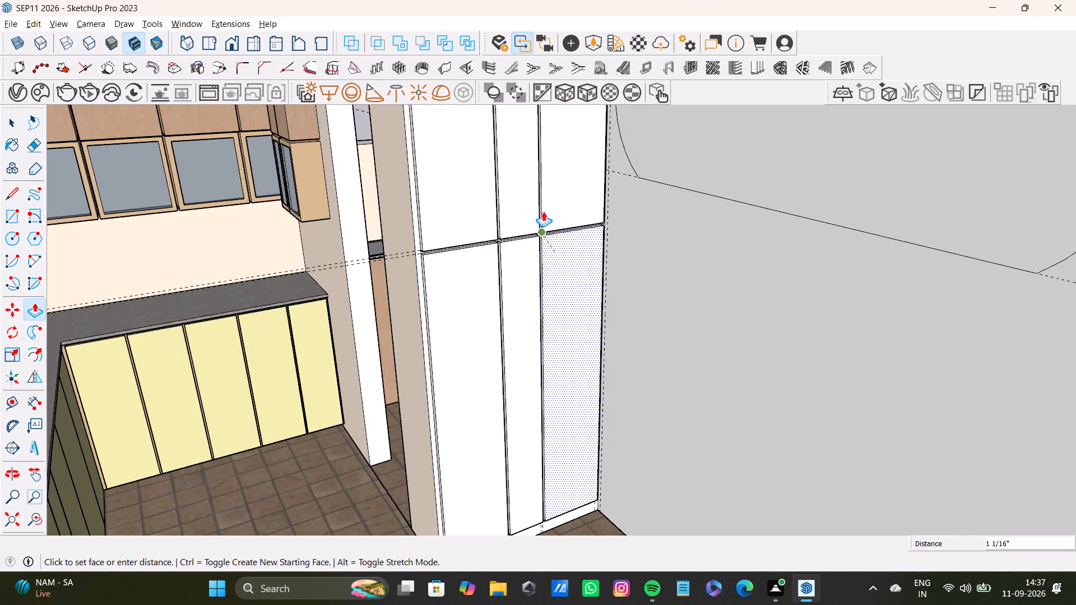
pyautogui.moveTo(543, 211); pyautogui.dragTo(541, 204)
pyautogui.press('space')
# Push/Pull the rounded-end shape on the wall beside the panelled unit outward by about 5 3/16".
pyautogui.scroll(-12, 539, 269)
pyautogui.moveTo(539, 277); pyautogui.dragTo(677, 444, button='middle')
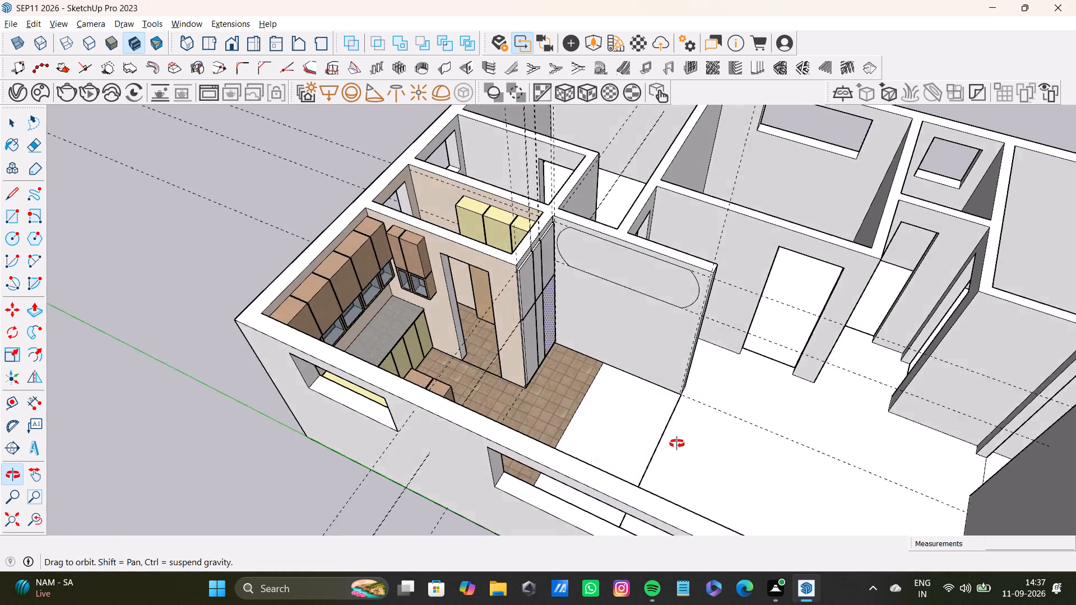
pyautogui.moveTo(677, 444); pyautogui.dragTo(377, 399, button='middle')
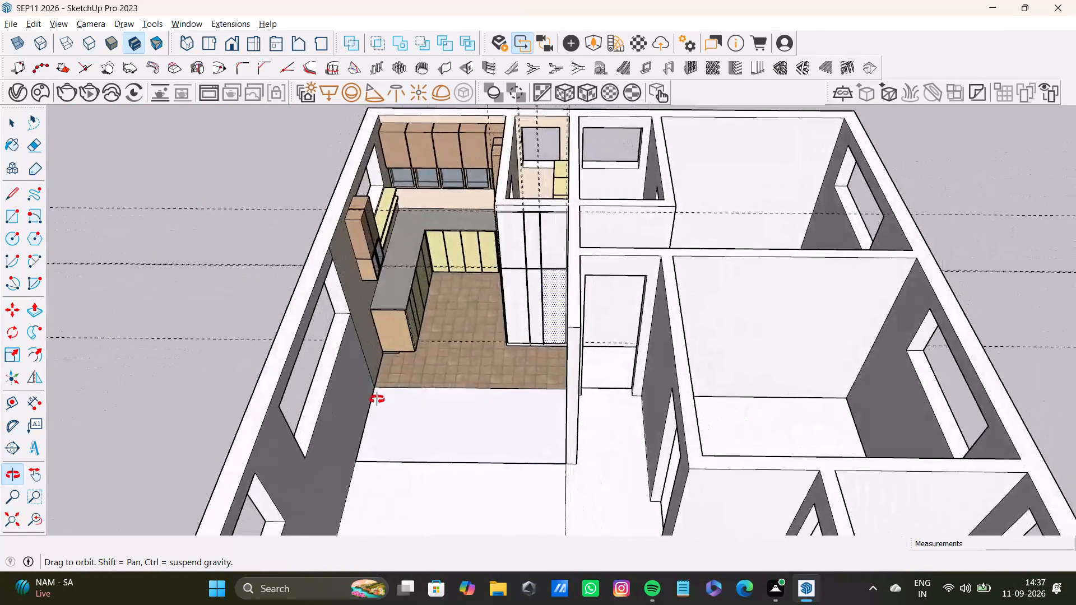
pyautogui.moveTo(377, 399); pyautogui.dragTo(636, 391, button='middle')
pyautogui.scroll(-1, 638, 376)
pyautogui.keyDown('shift'); pyautogui.scroll(1, 546, 309); pyautogui.keyUp('shift')
pyautogui.keyDown('shift'); pyautogui.moveTo(541, 308); pyautogui.dragTo(429, 403, button='middle'); pyautogui.keyUp('shift')
pyautogui.moveTo(421, 403); pyautogui.dragTo(574, 400, button='middle')
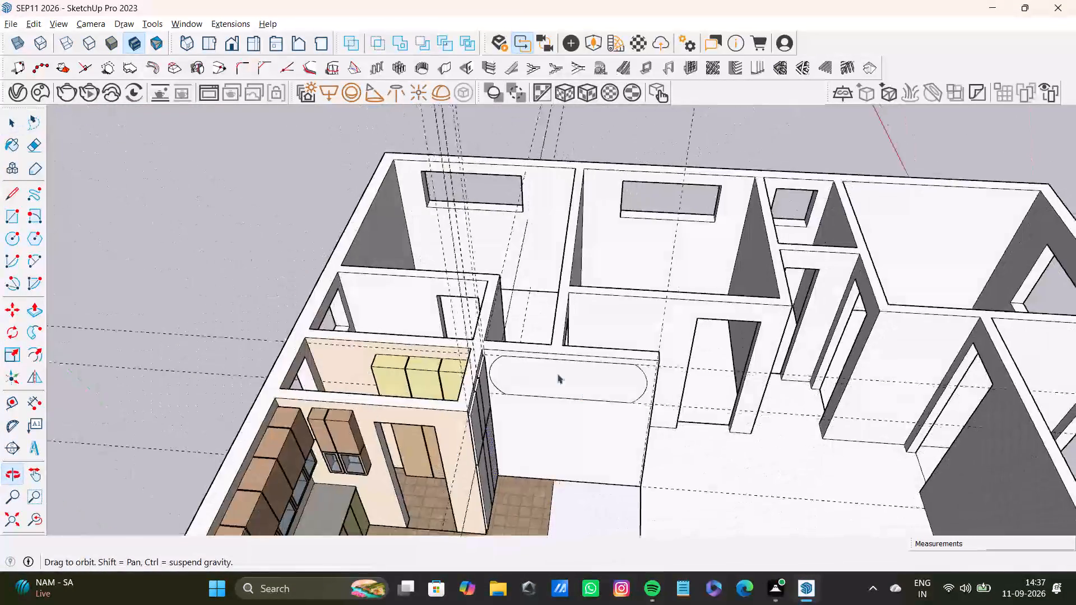
pyautogui.scroll(6, 488, 341)
pyautogui.keyDown('shift'); pyautogui.moveTo(530, 364); pyautogui.dragTo(451, 329, button='middle'); pyautogui.keyUp('shift')
pyautogui.click(461, 372)
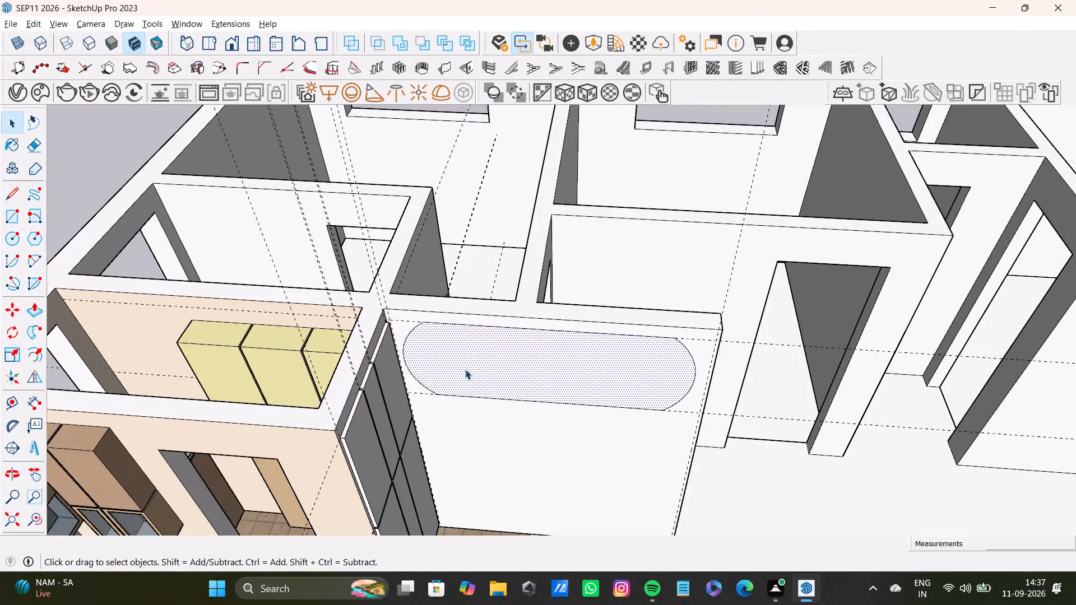
pyautogui.press('p')
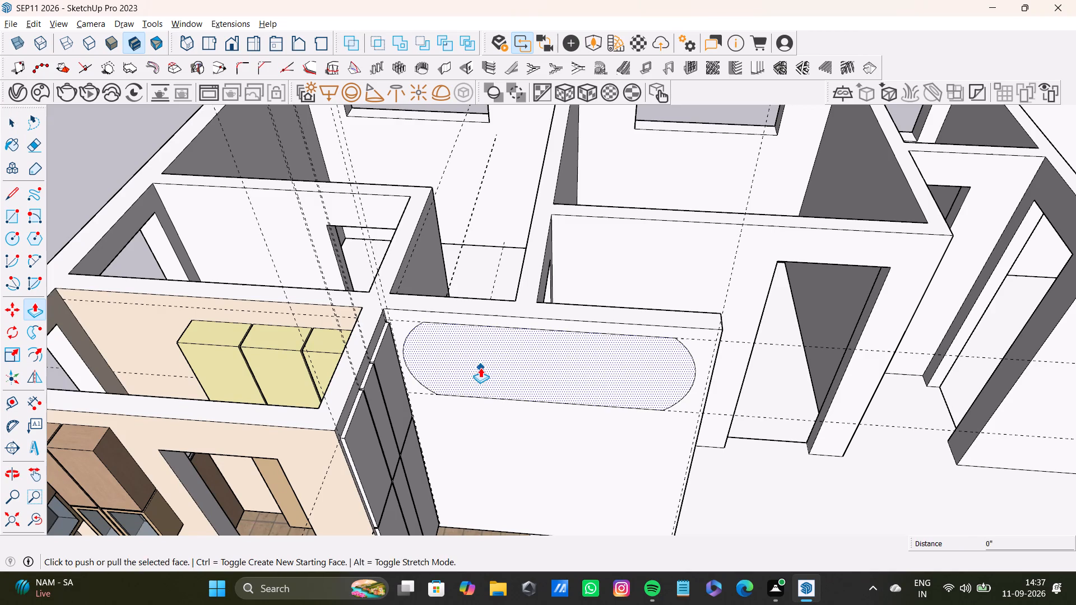
pyautogui.moveTo(480, 367); pyautogui.dragTo(480, 379)
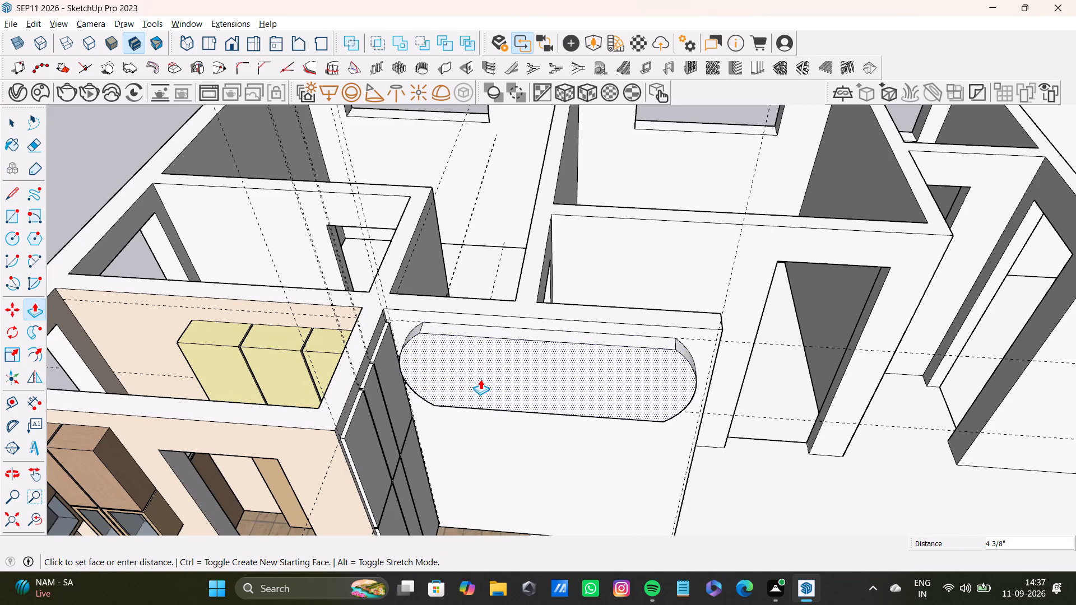
pyautogui.moveTo(480, 379); pyautogui.dragTo(481, 381)
# Offset the outline of the rounded-end block's front face inward to form an even border.
pyautogui.scroll(-4, 488, 401)
pyautogui.moveTo(511, 401); pyautogui.dragTo(425, 343, button='middle')
pyautogui.scroll(4, 424, 348)
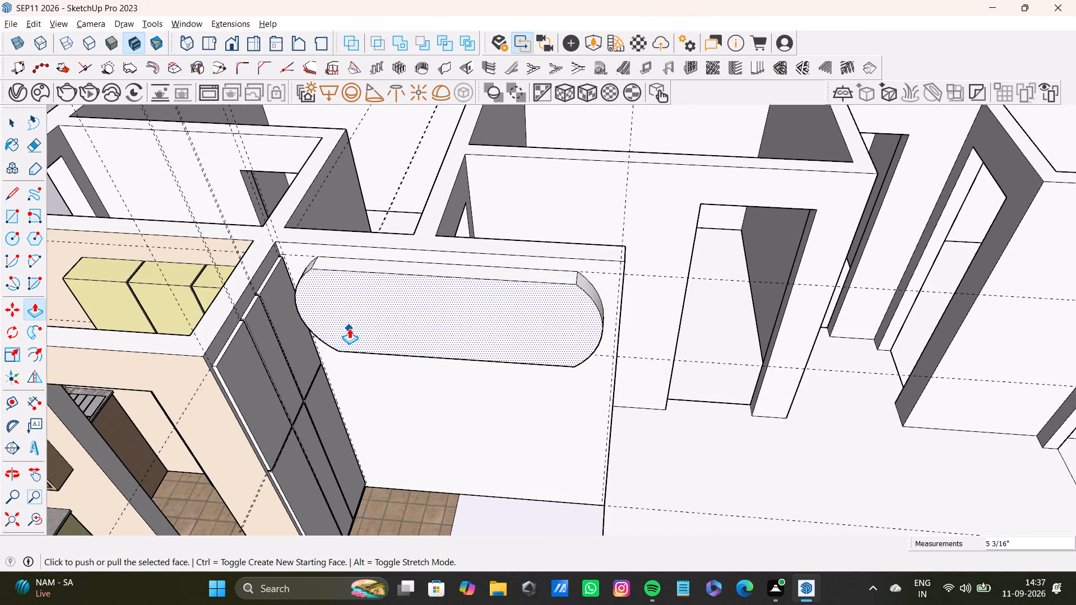
pyautogui.press('f')
pyautogui.click(367, 322)
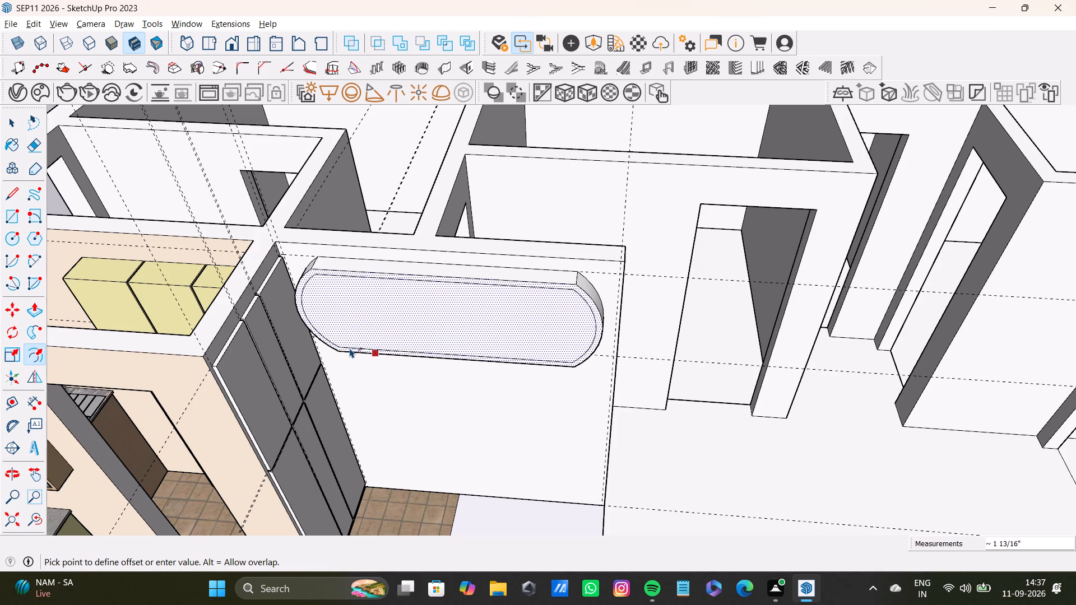
pyautogui.click(356, 344)
pyautogui.press('space')
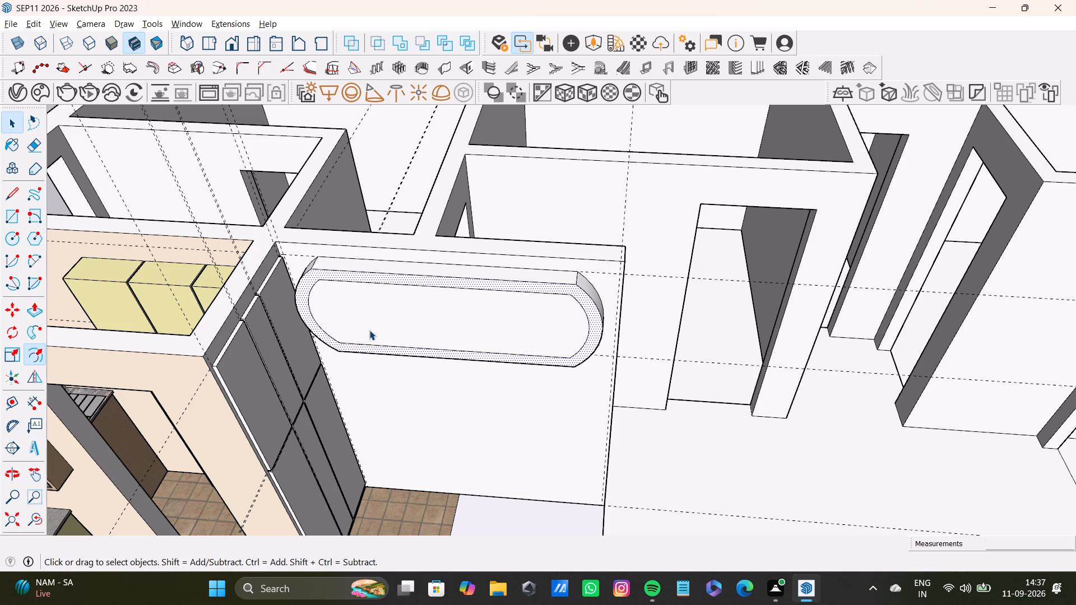
# Push/Pull the inner rounded face back into the block by about 8 11/16" to make a recessed niche.
pyautogui.click(375, 325)
pyautogui.press('p')
pyautogui.moveTo(384, 324); pyautogui.dragTo(491, 326)
pyautogui.scroll(-7, 478, 337)
pyautogui.moveTo(509, 365); pyautogui.dragTo(198, 281, button='middle')
pyautogui.scroll(9, 481, 310)
pyautogui.moveTo(457, 296); pyautogui.dragTo(634, 328, button='middle')
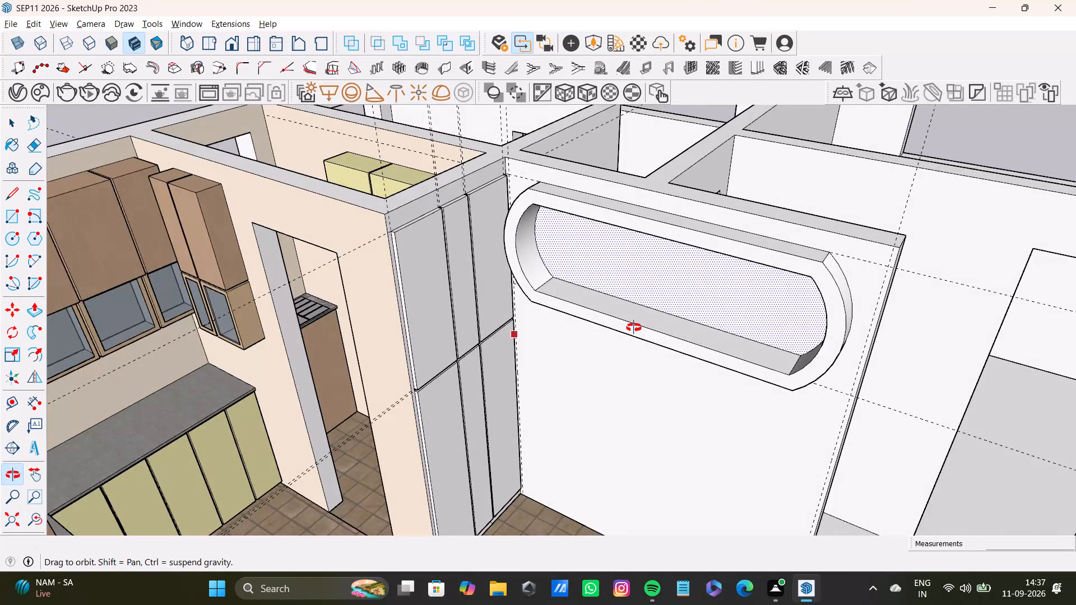
pyautogui.moveTo(634, 328); pyautogui.dragTo(476, 300, button='middle')
pyautogui.moveTo(465, 319); pyautogui.dragTo(578, 315, button='middle')
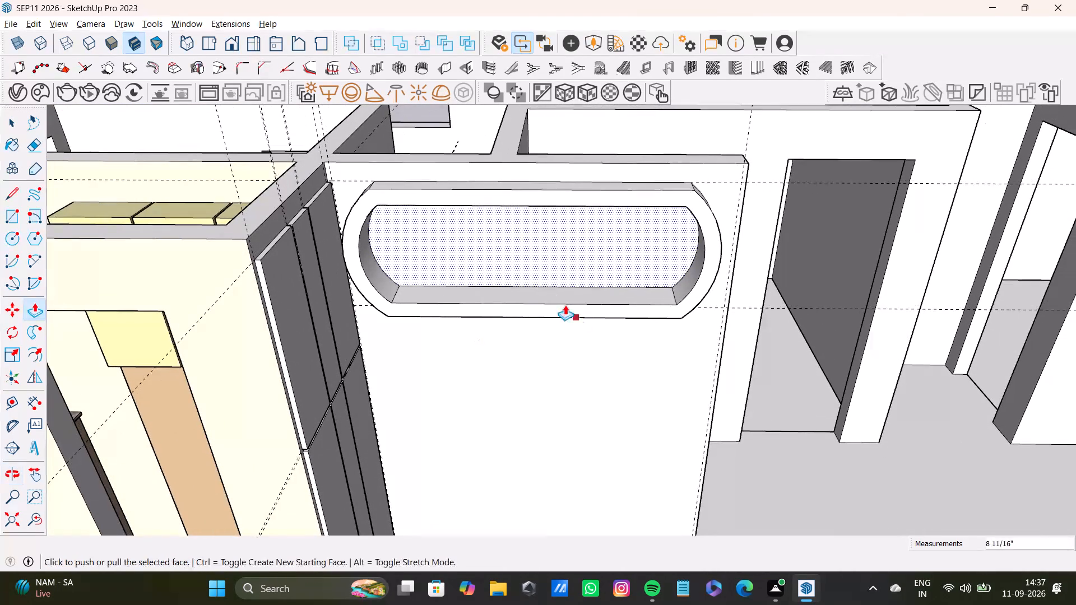
# Select the whole rounded-end niche, adding its front border and the curved end and edges beside the panelled unit.
pyautogui.press('space')
pyautogui.moveTo(351, 162); pyautogui.dragTo(753, 390)
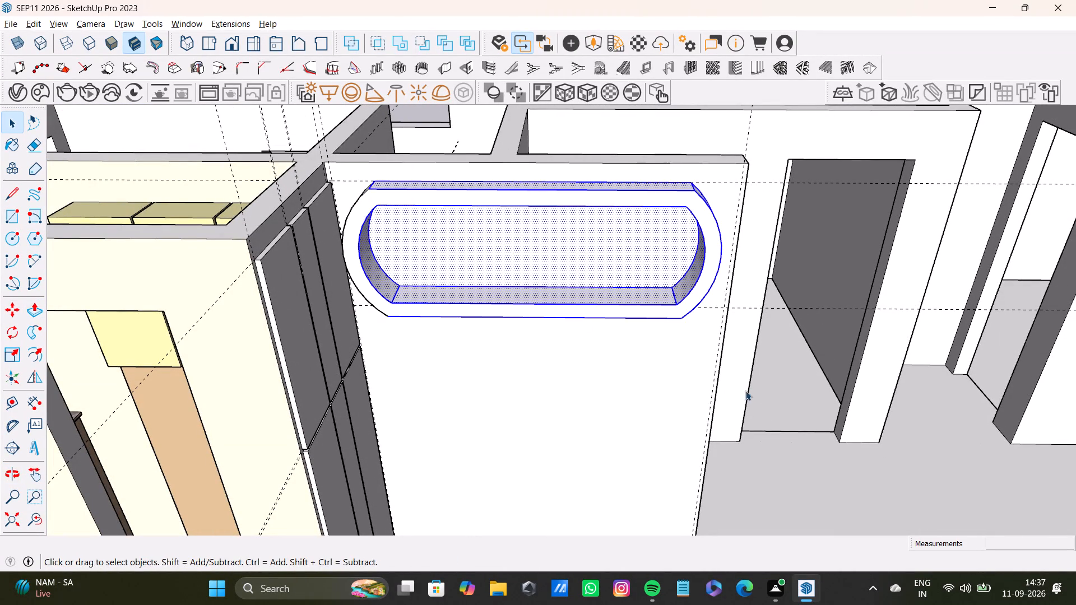
pyautogui.scroll(-3, 518, 340)
pyautogui.keyDown('shift'); pyautogui.moveTo(483, 324); pyautogui.dragTo(571, 319, button='middle'); pyautogui.keyUp('shift')
pyautogui.keyDown('shift'); pyautogui.scroll(6, 469, 267); pyautogui.keyUp('shift')
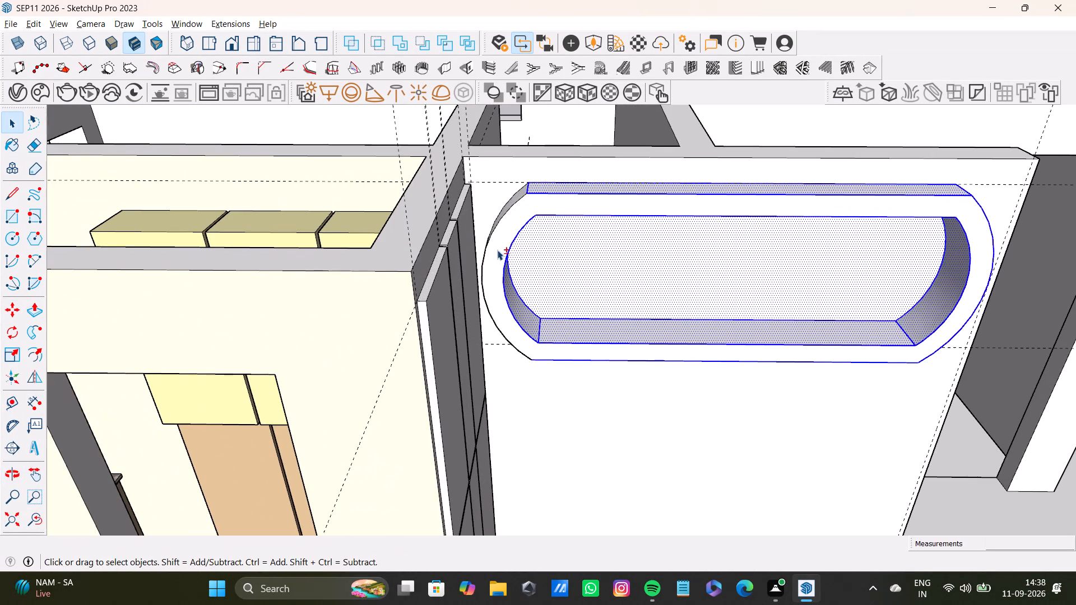
pyautogui.keyDown('shift'); pyautogui.click(497, 249); pyautogui.keyUp('shift')
pyautogui.moveTo(504, 254); pyautogui.dragTo(622, 293, button='middle')
pyautogui.keyDown('shift'); pyautogui.scroll(3, 546, 262); pyautogui.keyUp('shift')
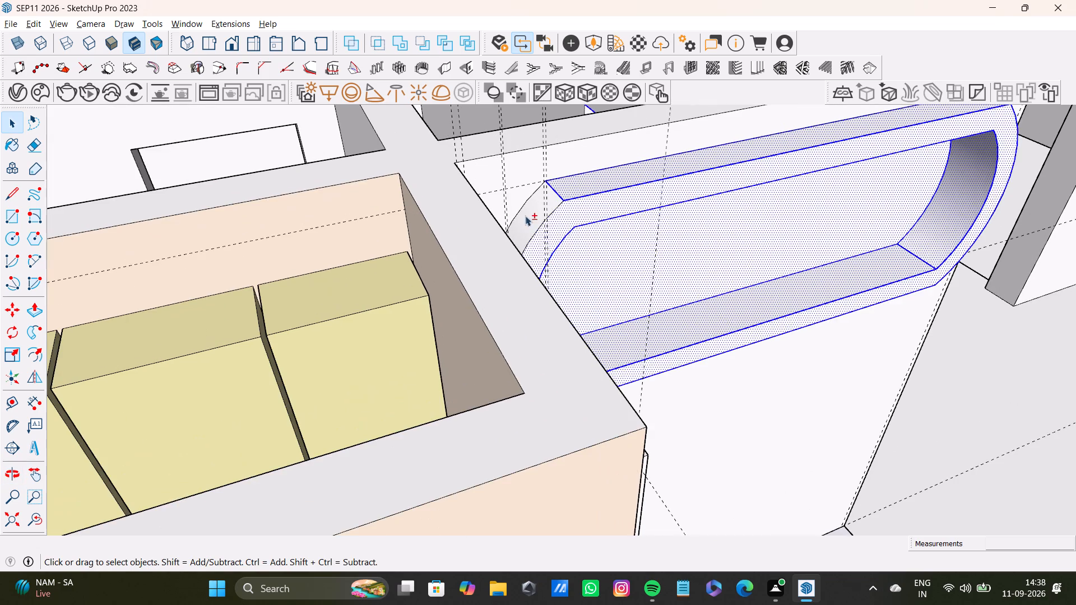
pyautogui.keyDown('shift'); pyautogui.click(526, 212); pyautogui.keyUp('shift')
pyautogui.keyDown('shift'); pyautogui.scroll(-4, 546, 230); pyautogui.keyUp('shift')
pyautogui.keyDown('shift'); pyautogui.scroll(14, 540, 223); pyautogui.keyUp('shift')
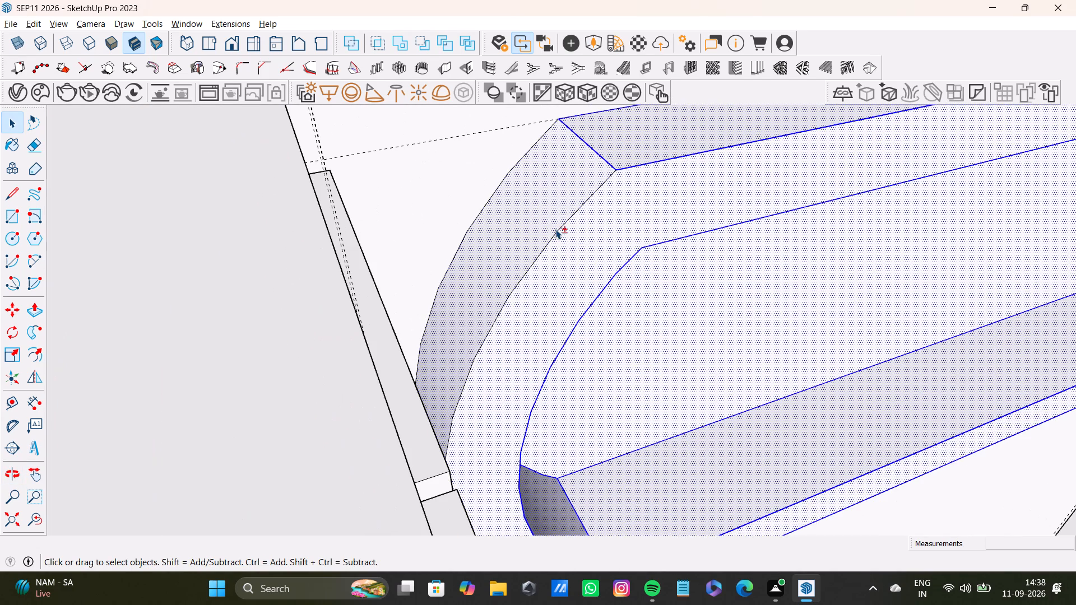
pyautogui.keyDown('shift'); pyautogui.click(558, 231); pyautogui.keyUp('shift')
pyautogui.keyDown('shift'); pyautogui.click(485, 207); pyautogui.keyUp('shift')
# Examine the selected rounded-end niche from both ends, below and the front.
pyautogui.keyDown('shift'); pyautogui.scroll(-4, 564, 239); pyautogui.keyUp('shift')
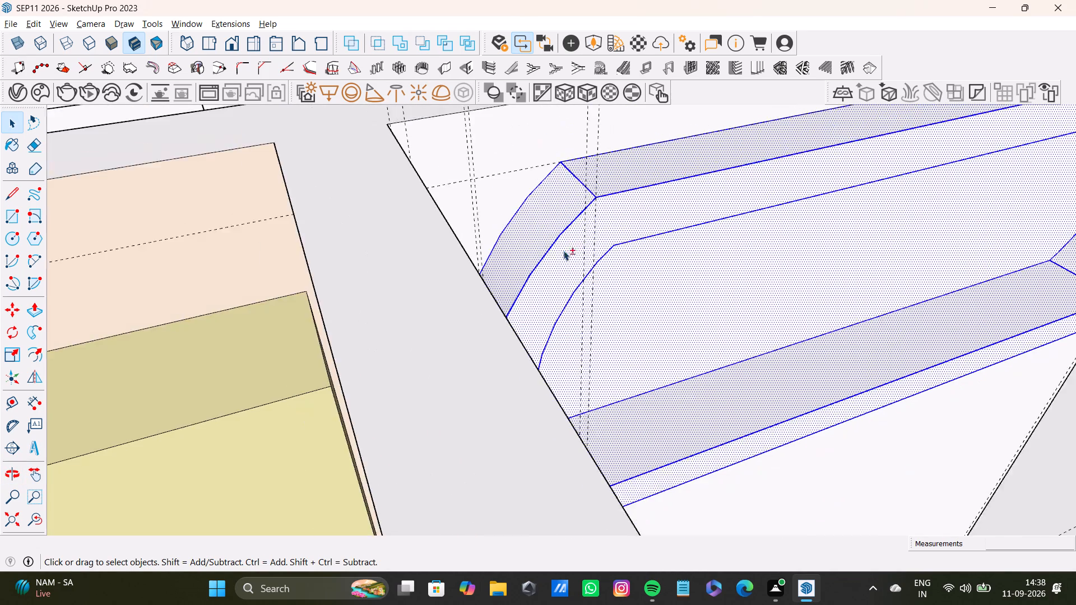
pyautogui.keyDown('shift'); pyautogui.scroll(-5, 563, 250); pyautogui.keyUp('shift')
pyautogui.keyDown('shift'); pyautogui.moveTo(620, 292); pyautogui.dragTo(554, 327, button='middle'); pyautogui.keyUp('shift')
pyautogui.moveTo(562, 345); pyautogui.dragTo(410, 366, button='middle')
pyautogui.scroll(3, 461, 374)
pyautogui.keyDown('shift'); pyautogui.moveTo(489, 355); pyautogui.dragTo(353, 282, button='middle'); pyautogui.keyUp('shift')
pyautogui.keyDown('shift'); pyautogui.scroll(-4, 421, 296); pyautogui.keyUp('shift')
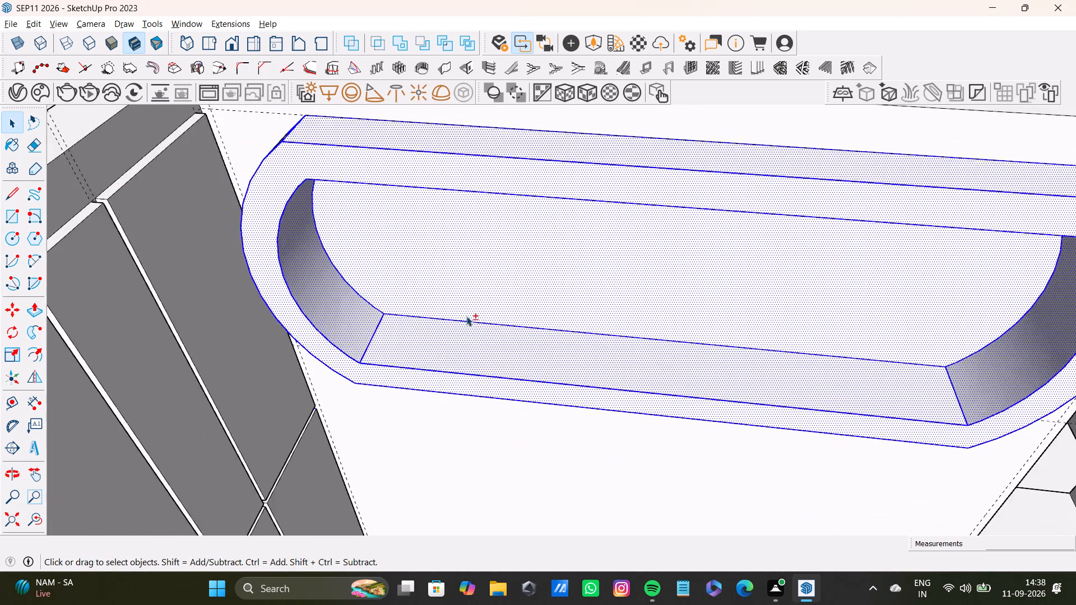
pyautogui.keyDown('shift'); pyautogui.scroll(-7, 466, 316); pyautogui.keyUp('shift')
pyautogui.keyDown('shift'); pyautogui.moveTo(597, 307); pyautogui.dragTo(475, 310, button='middle'); pyautogui.keyUp('shift')
pyautogui.scroll(1, 531, 314)
pyautogui.moveTo(529, 313); pyautogui.dragTo(270, 307, button='middle')
pyautogui.scroll(3, 441, 315)
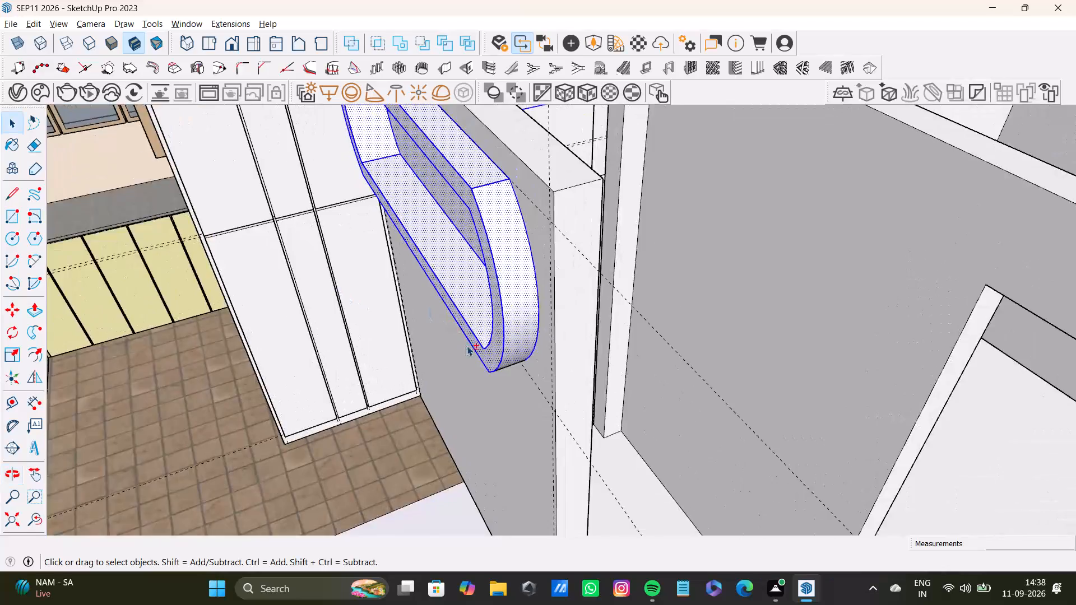
pyautogui.keyDown('shift'); pyautogui.scroll(4, 467, 346); pyautogui.keyUp('shift')
pyautogui.moveTo(467, 346); pyautogui.dragTo(529, 361, button='middle')
pyautogui.moveTo(530, 350); pyautogui.dragTo(558, 285, button='middle')
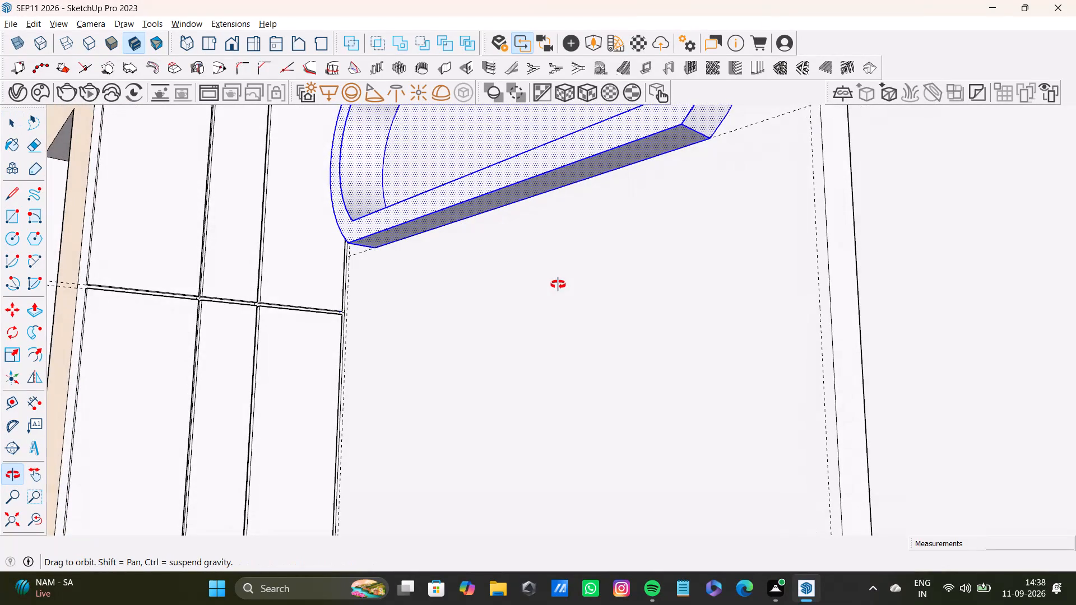
pyautogui.moveTo(558, 285); pyautogui.dragTo(546, 349, button='middle')
pyautogui.scroll(-7, 484, 319)
pyautogui.moveTo(484, 319); pyautogui.dragTo(611, 427, button='middle')
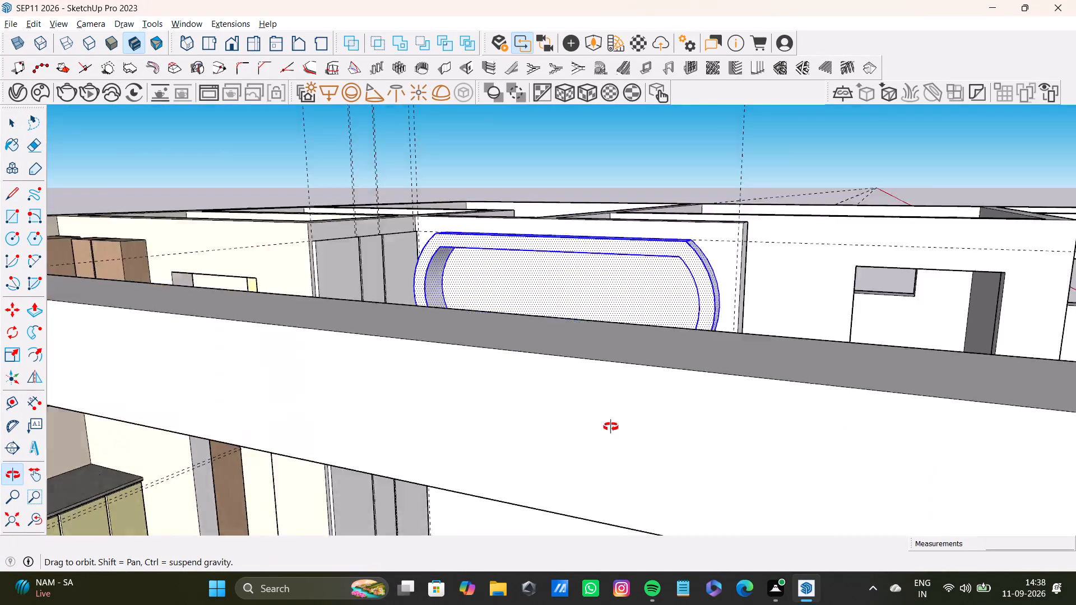
pyautogui.moveTo(611, 427); pyautogui.dragTo(666, 476, button='middle')
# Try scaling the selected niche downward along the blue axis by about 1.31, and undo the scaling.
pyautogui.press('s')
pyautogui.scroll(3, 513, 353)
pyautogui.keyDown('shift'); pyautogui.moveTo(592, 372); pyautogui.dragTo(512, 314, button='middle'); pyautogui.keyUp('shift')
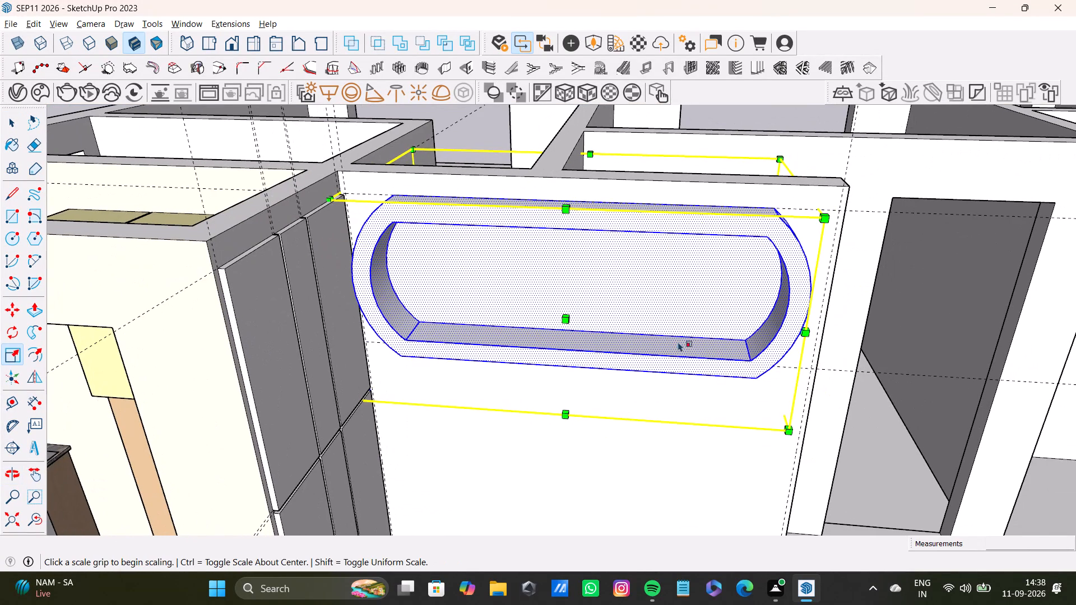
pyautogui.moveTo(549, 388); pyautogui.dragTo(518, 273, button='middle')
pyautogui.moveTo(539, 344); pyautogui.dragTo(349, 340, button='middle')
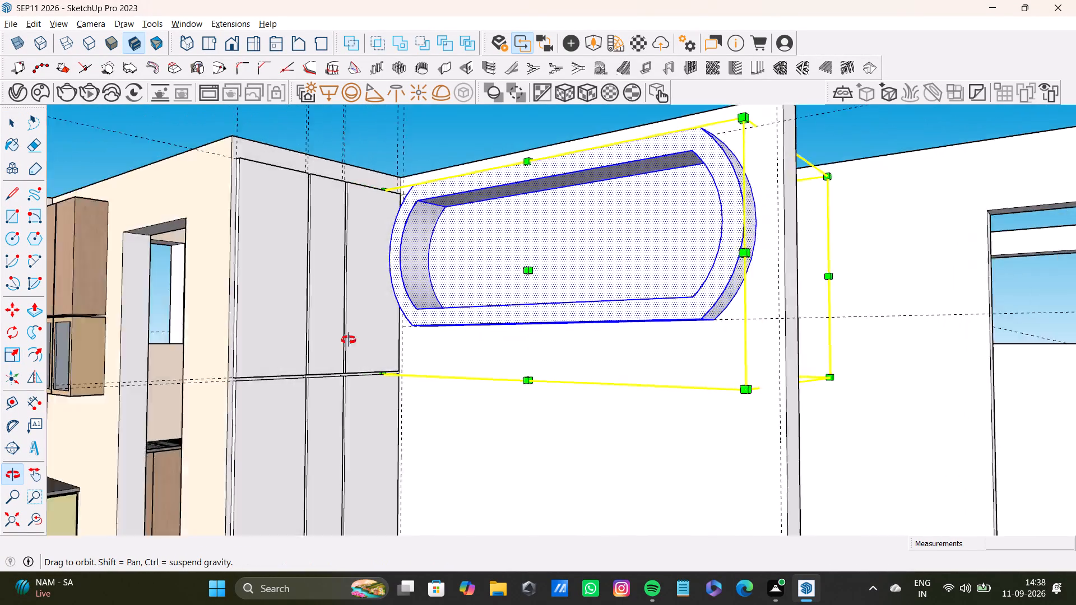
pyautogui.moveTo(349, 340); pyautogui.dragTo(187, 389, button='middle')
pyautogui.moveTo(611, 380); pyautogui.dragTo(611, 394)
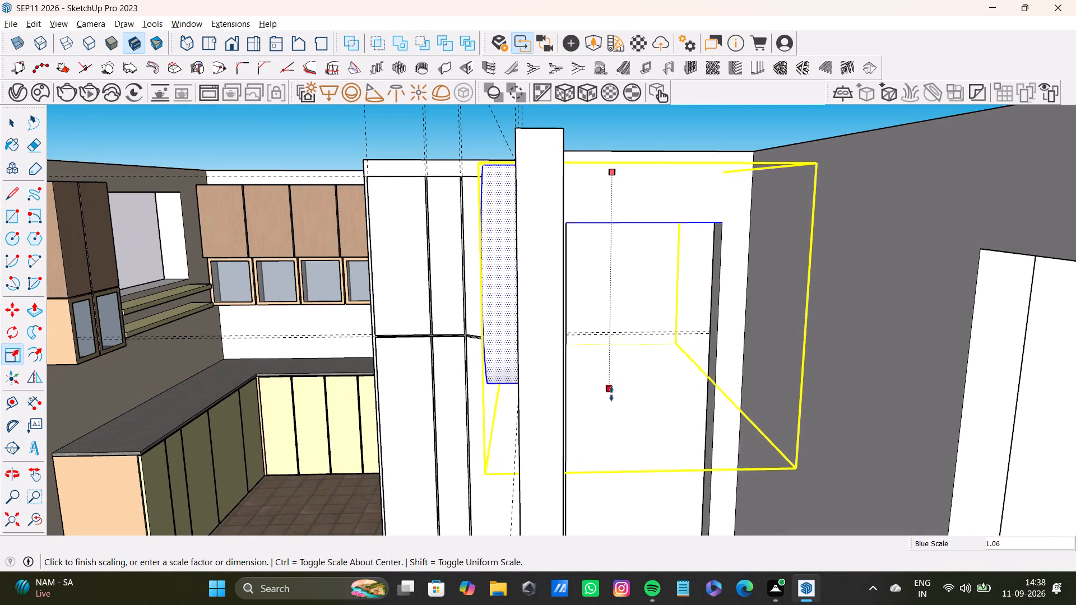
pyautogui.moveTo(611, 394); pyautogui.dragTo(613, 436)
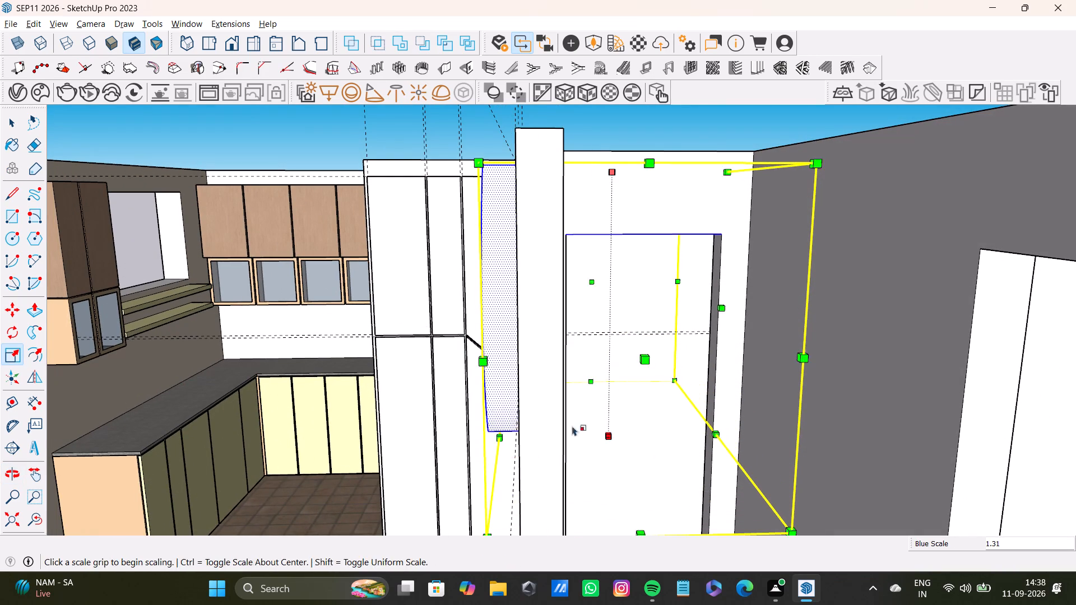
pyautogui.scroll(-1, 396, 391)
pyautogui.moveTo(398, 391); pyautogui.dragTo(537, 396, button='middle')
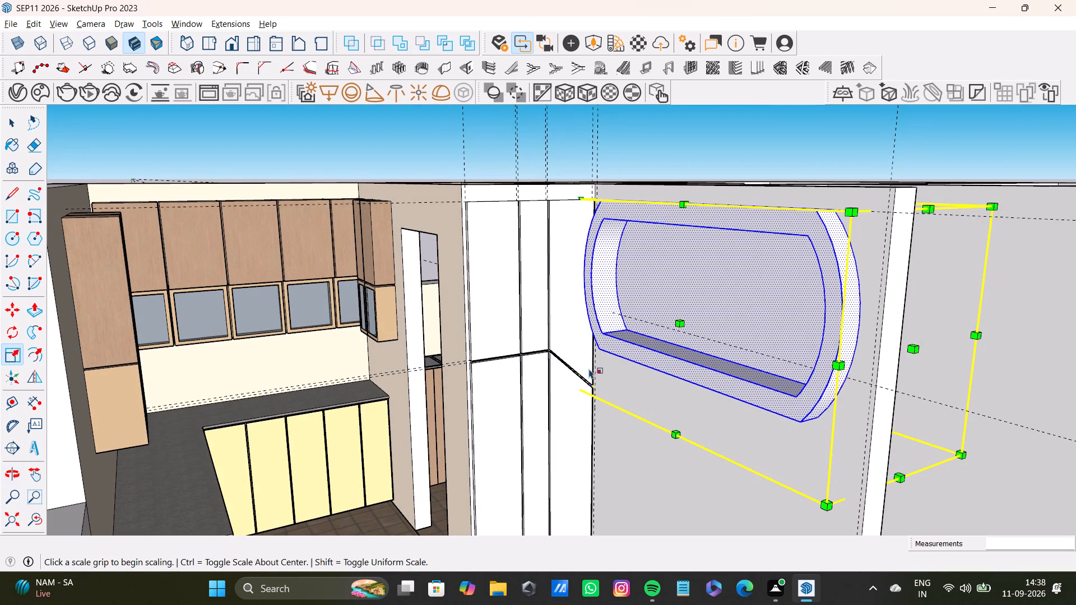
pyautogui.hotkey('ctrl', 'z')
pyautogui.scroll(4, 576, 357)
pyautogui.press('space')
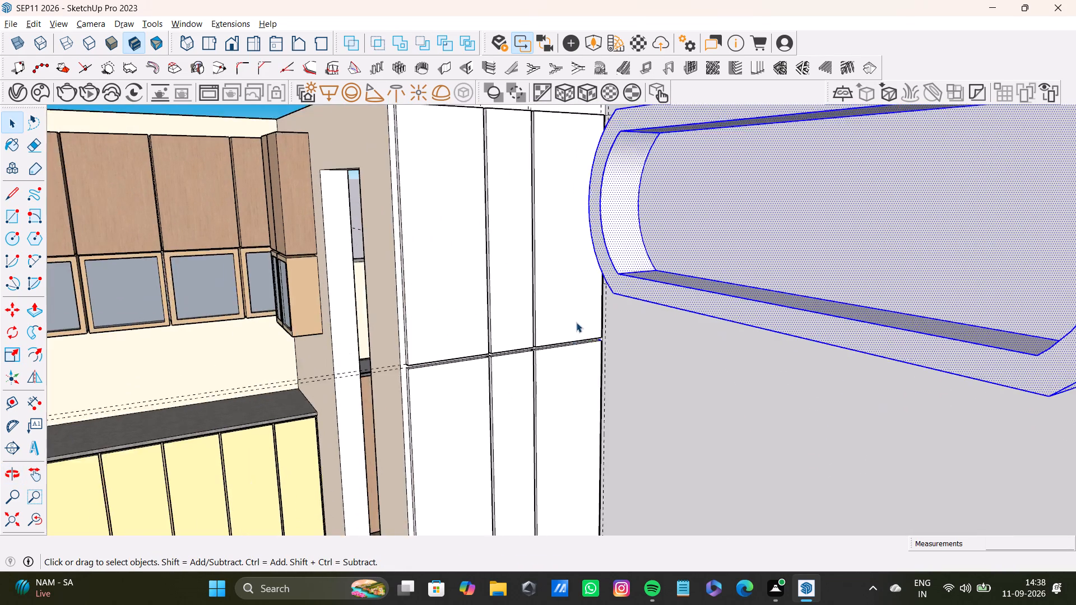
# Remove the two short panel corner edges at the gap between the upper and lower panels from the selection.
pyautogui.scroll(17, 576, 322)
pyautogui.keyDown('shift'); pyautogui.moveTo(636, 369); pyautogui.dragTo(553, 369, button='middle'); pyautogui.keyUp('shift')
pyautogui.moveTo(591, 366); pyautogui.dragTo(360, 350, button='middle')
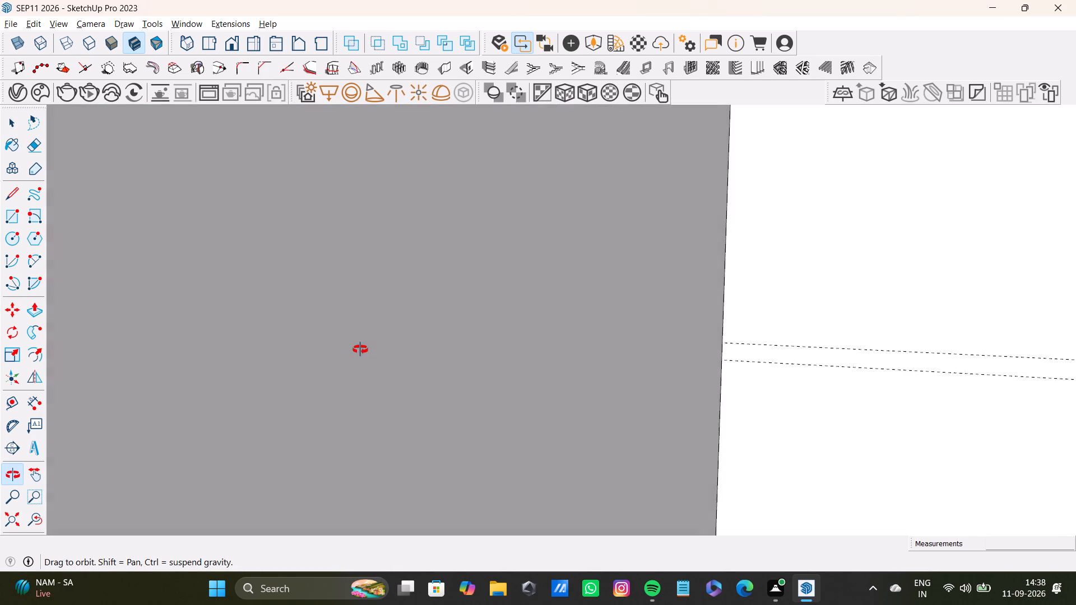
pyautogui.moveTo(360, 350); pyautogui.dragTo(508, 378, button='middle')
pyautogui.scroll(16, 562, 375)
pyautogui.moveTo(561, 357); pyautogui.dragTo(443, 356, button='middle')
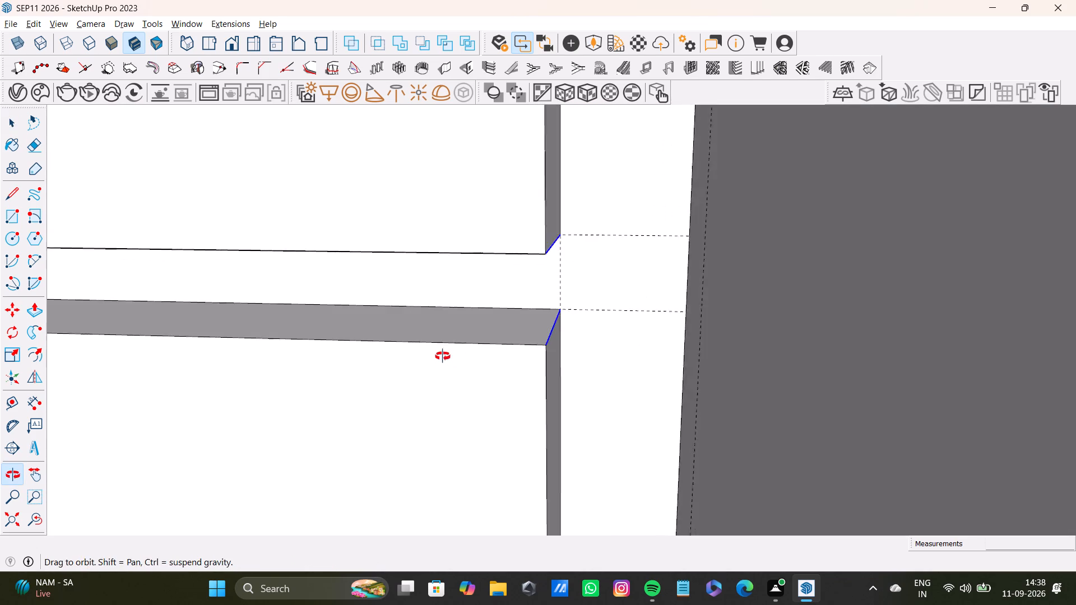
pyautogui.moveTo(443, 356); pyautogui.dragTo(442, 353, button='middle')
pyautogui.keyDown('shift'); pyautogui.scroll(3, 517, 322); pyautogui.keyUp('shift')
pyautogui.keyDown('shift'); pyautogui.click(573, 212); pyautogui.keyUp('shift')
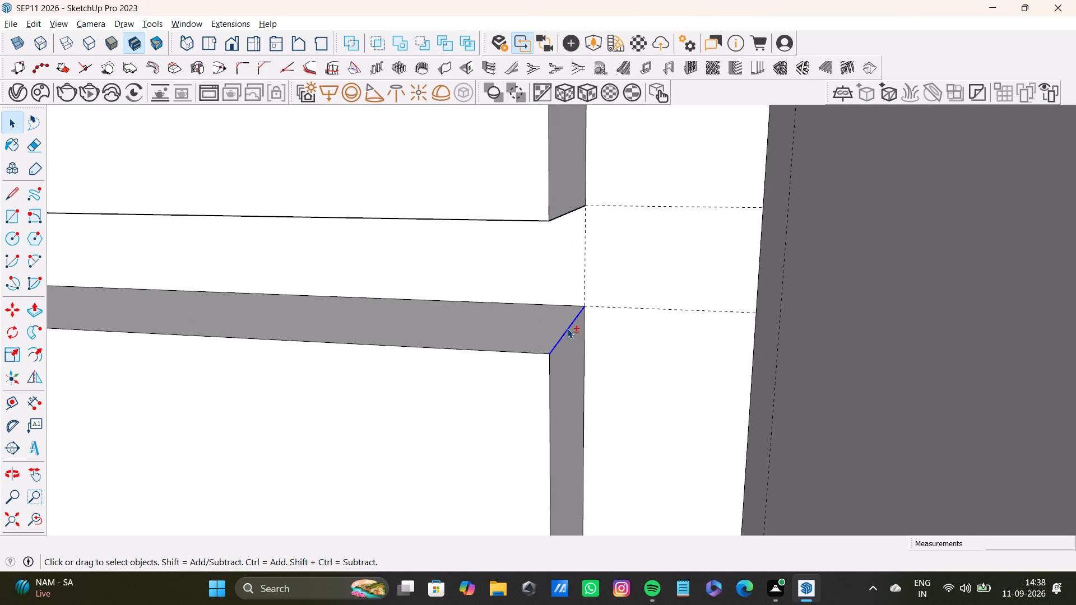
pyautogui.keyDown('shift'); pyautogui.click(567, 329); pyautogui.keyUp('shift')
pyautogui.keyDown('shift'); pyautogui.scroll(-16, 542, 337); pyautogui.keyUp('shift')
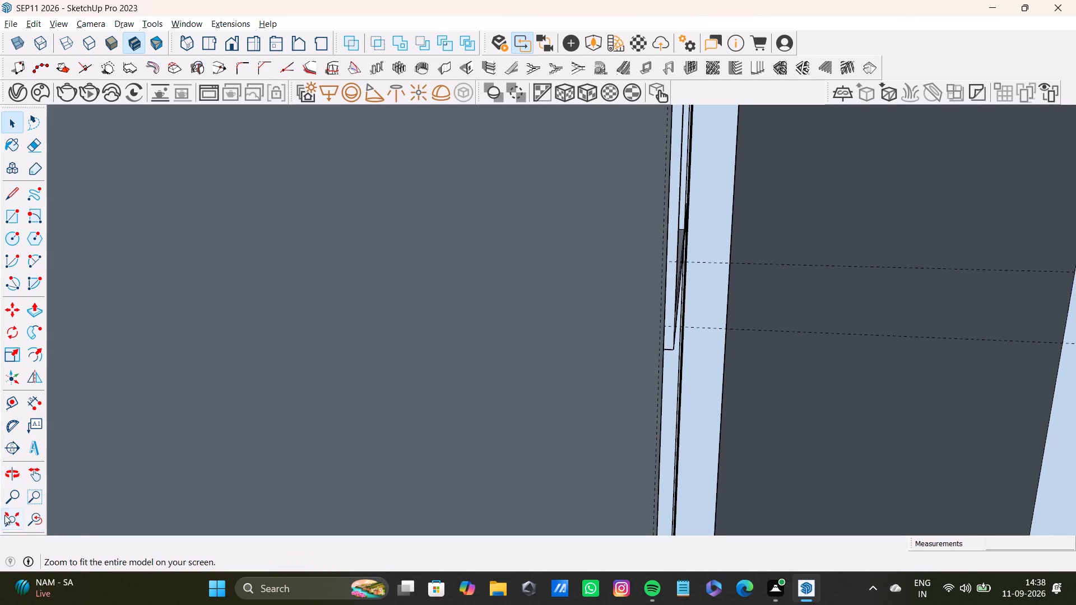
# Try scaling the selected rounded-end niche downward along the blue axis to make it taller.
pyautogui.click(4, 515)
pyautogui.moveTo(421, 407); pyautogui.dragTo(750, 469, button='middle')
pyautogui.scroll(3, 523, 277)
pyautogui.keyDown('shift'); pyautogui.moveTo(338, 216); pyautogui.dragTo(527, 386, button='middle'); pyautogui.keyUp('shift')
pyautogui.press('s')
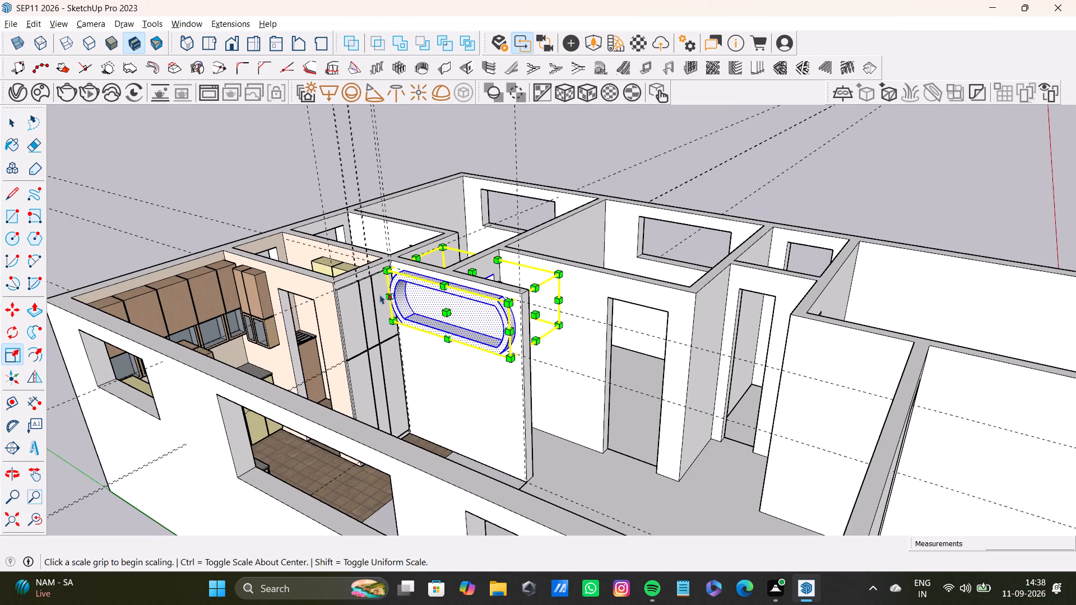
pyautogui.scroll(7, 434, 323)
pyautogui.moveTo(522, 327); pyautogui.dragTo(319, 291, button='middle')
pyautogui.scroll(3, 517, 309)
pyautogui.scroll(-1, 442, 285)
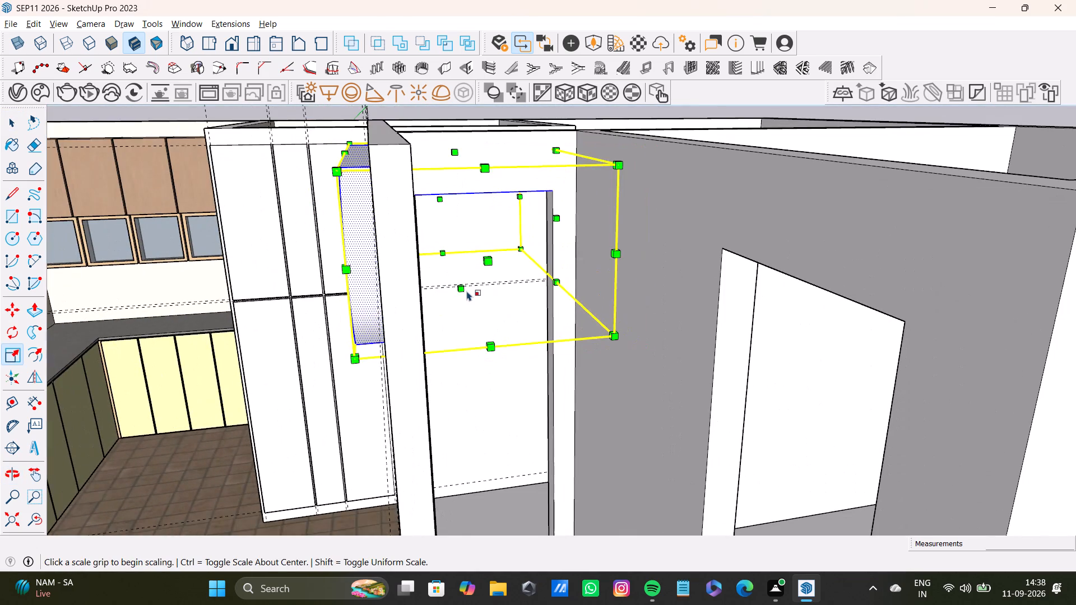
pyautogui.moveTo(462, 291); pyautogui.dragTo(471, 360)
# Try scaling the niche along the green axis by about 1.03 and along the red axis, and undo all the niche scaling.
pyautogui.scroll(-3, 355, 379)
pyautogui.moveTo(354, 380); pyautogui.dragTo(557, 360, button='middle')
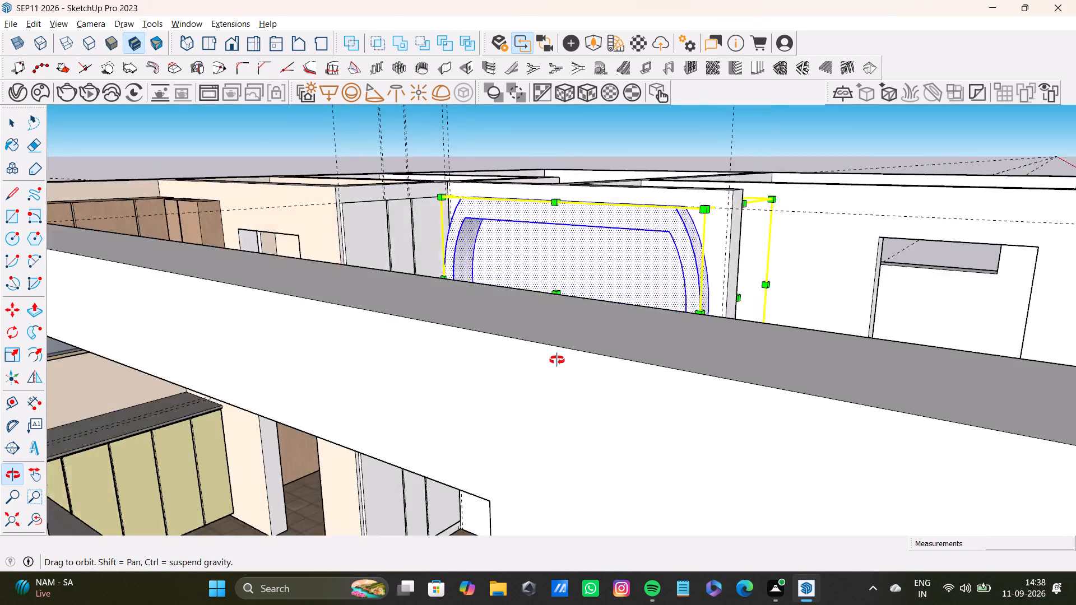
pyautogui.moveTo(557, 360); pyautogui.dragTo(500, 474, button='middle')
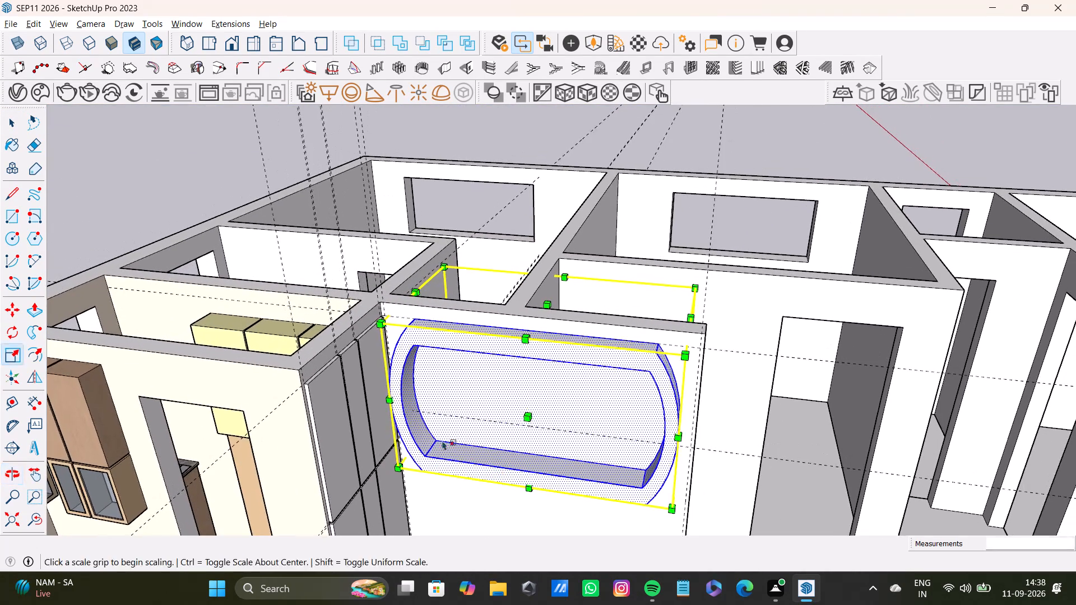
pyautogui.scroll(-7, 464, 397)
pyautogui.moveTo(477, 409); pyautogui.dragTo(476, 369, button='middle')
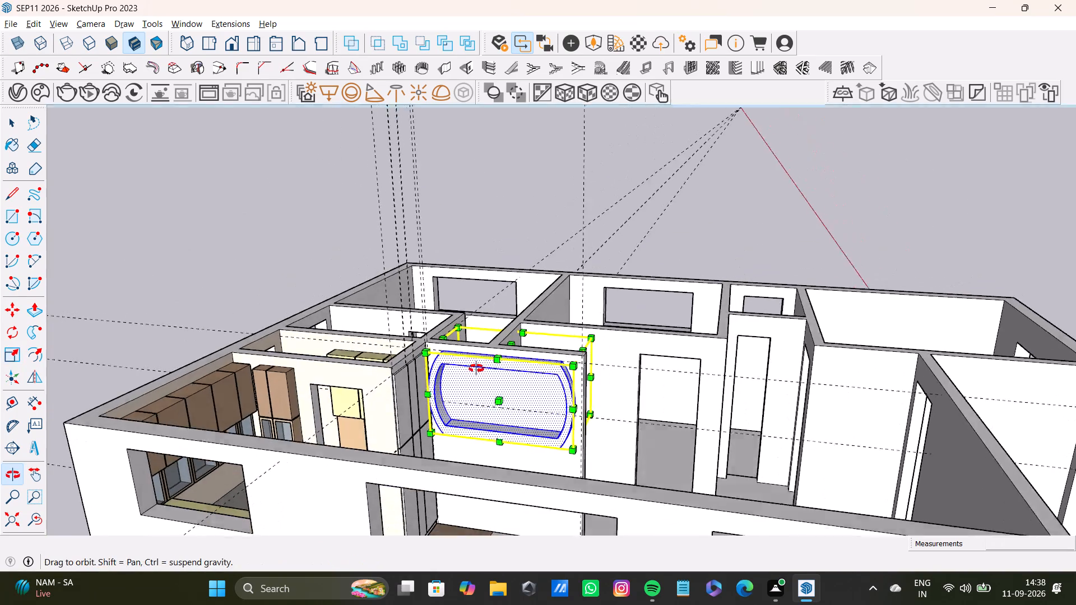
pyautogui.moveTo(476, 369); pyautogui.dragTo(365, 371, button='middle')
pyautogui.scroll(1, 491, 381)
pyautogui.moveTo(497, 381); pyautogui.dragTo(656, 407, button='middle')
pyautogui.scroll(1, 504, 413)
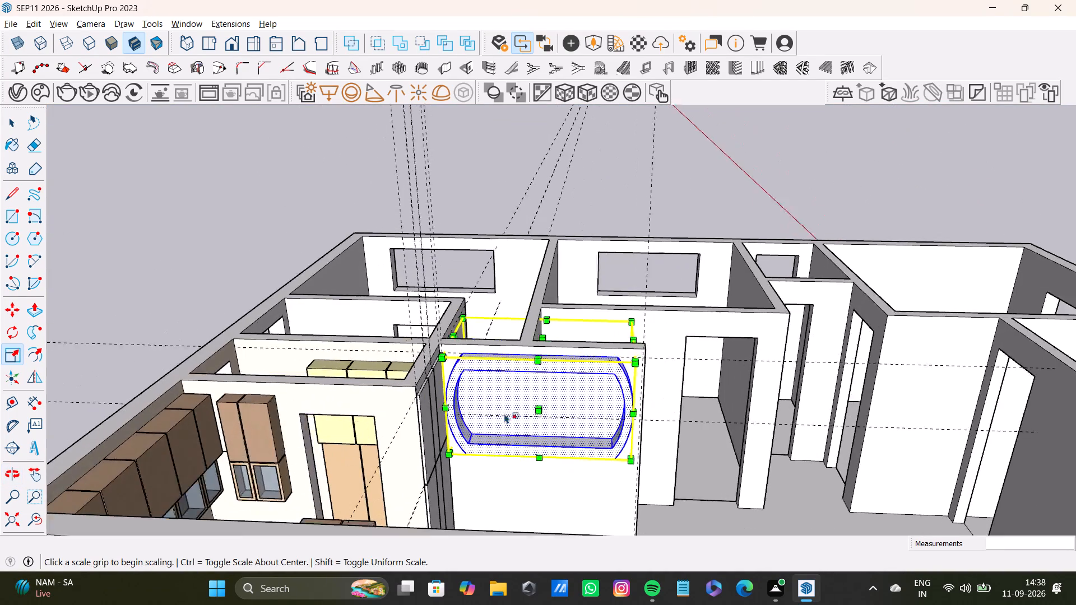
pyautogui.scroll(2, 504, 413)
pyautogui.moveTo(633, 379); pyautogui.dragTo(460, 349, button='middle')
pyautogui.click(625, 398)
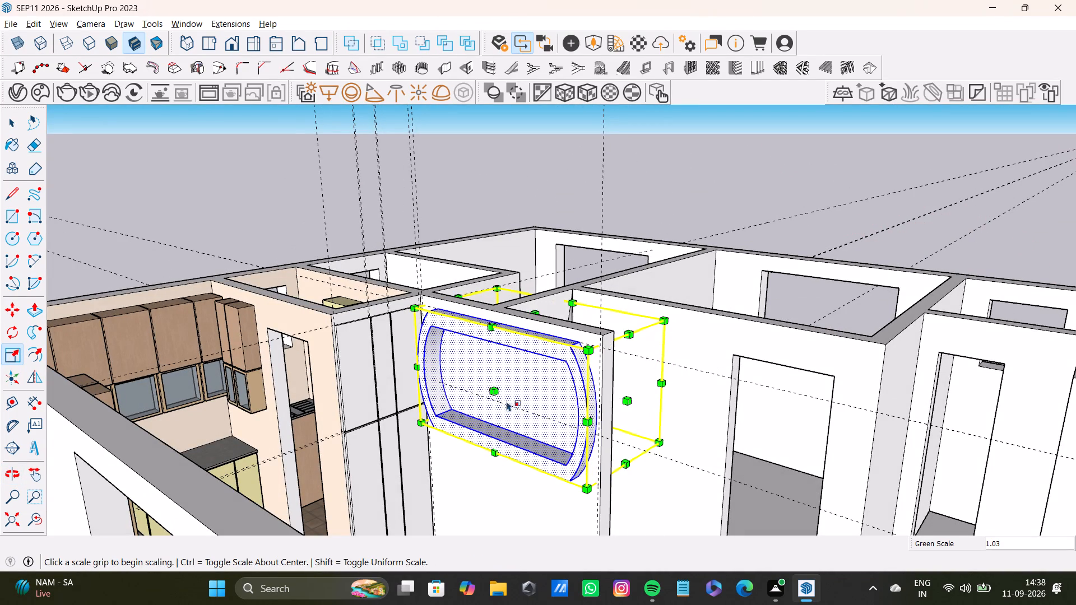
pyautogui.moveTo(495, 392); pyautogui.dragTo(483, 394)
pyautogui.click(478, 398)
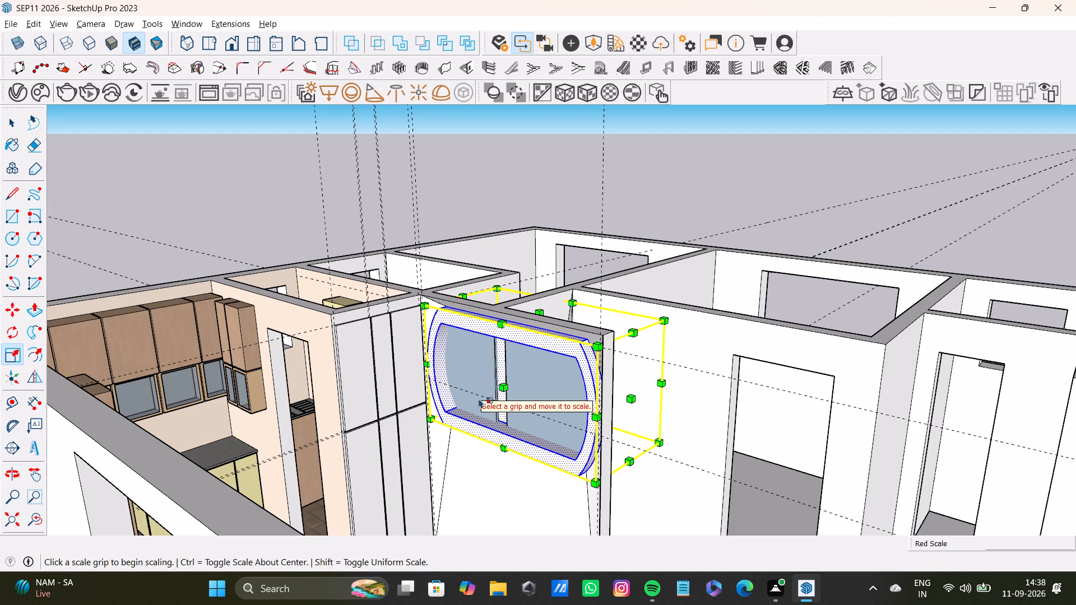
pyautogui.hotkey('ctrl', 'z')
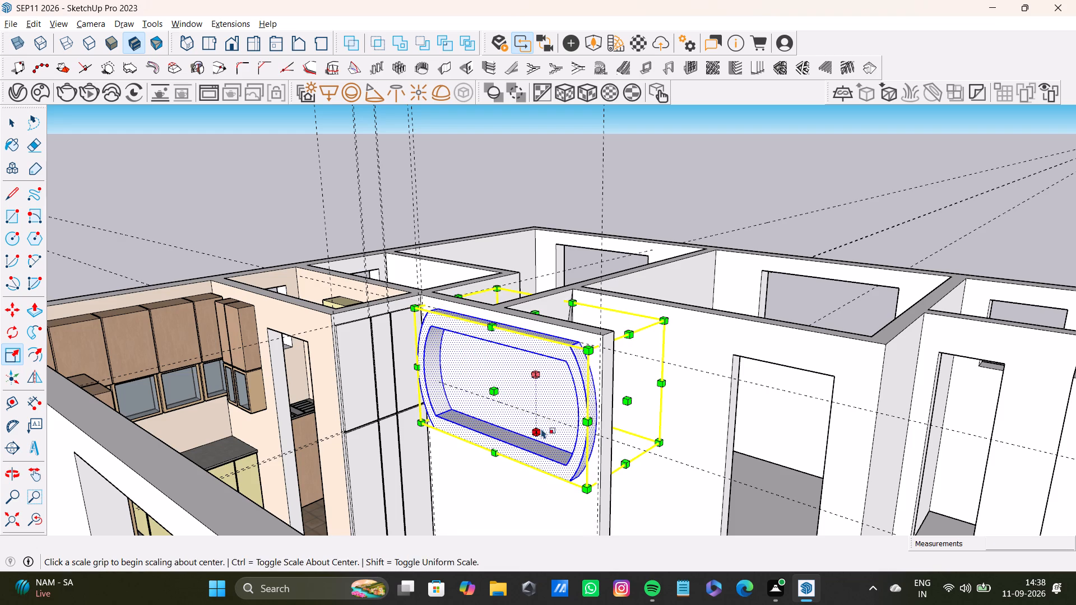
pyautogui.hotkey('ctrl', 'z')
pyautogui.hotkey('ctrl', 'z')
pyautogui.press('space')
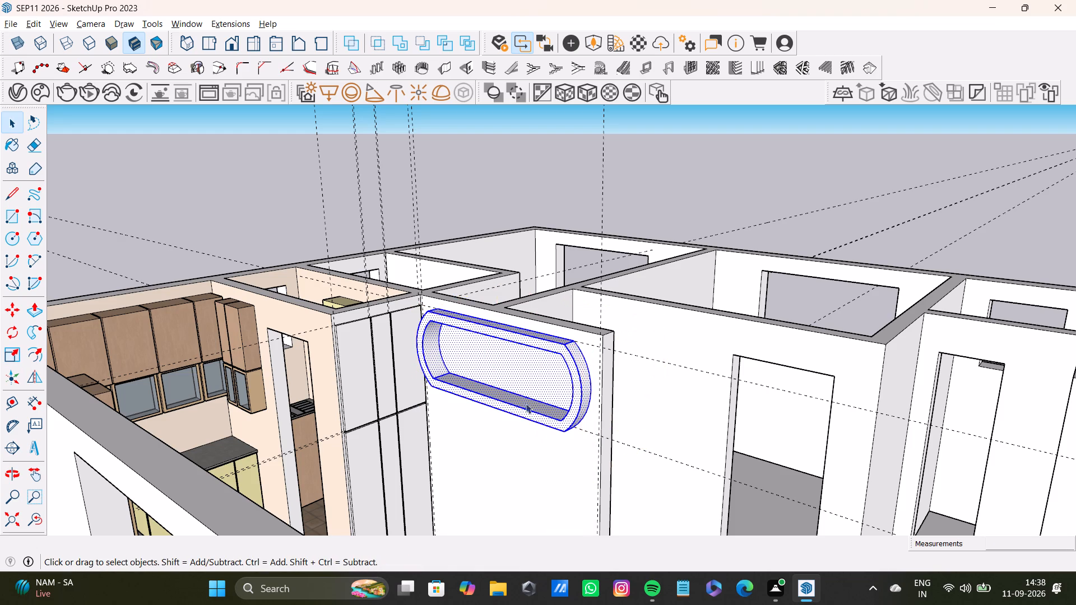
# Clear the selection of the rounded-end niche.
pyautogui.scroll(-8, 387, 330)
pyautogui.keyDown('shift'); pyautogui.moveTo(406, 356); pyautogui.dragTo(507, 362, button='middle'); pyautogui.keyUp('shift')
pyautogui.press('space')
pyautogui.click(331, 231)
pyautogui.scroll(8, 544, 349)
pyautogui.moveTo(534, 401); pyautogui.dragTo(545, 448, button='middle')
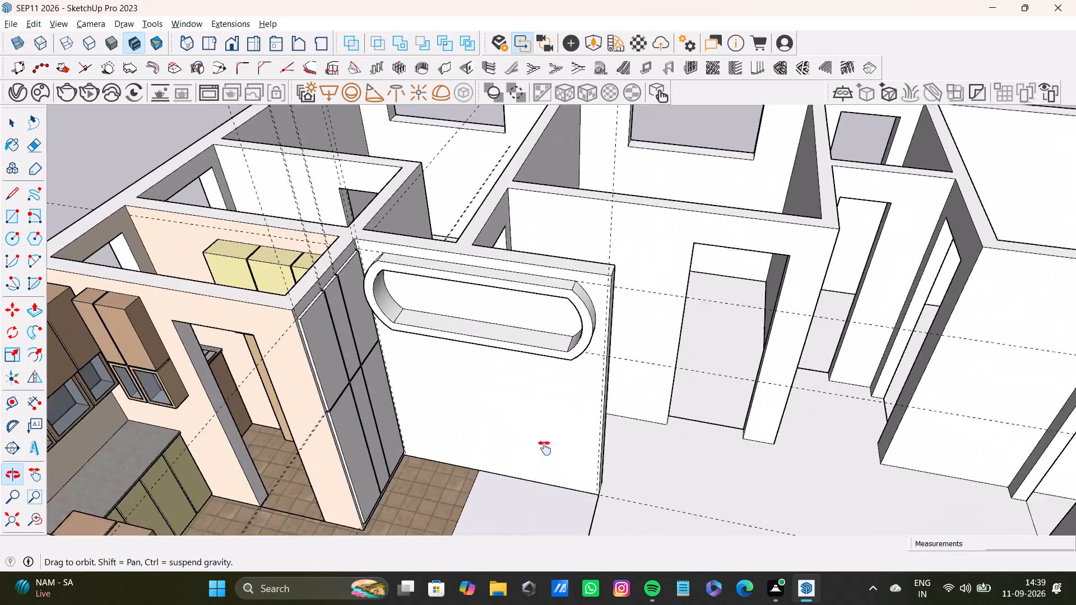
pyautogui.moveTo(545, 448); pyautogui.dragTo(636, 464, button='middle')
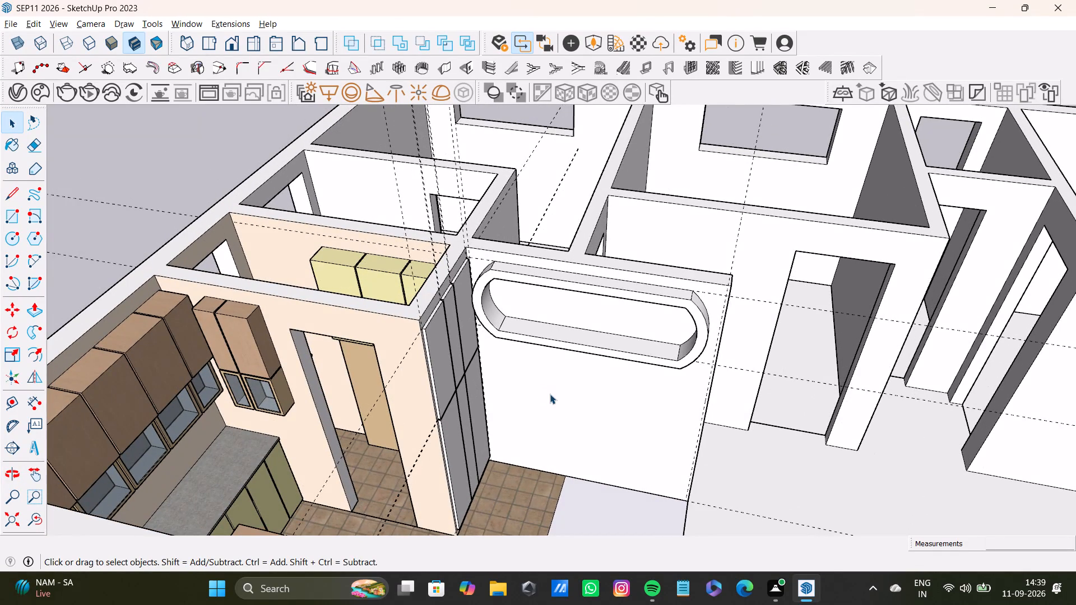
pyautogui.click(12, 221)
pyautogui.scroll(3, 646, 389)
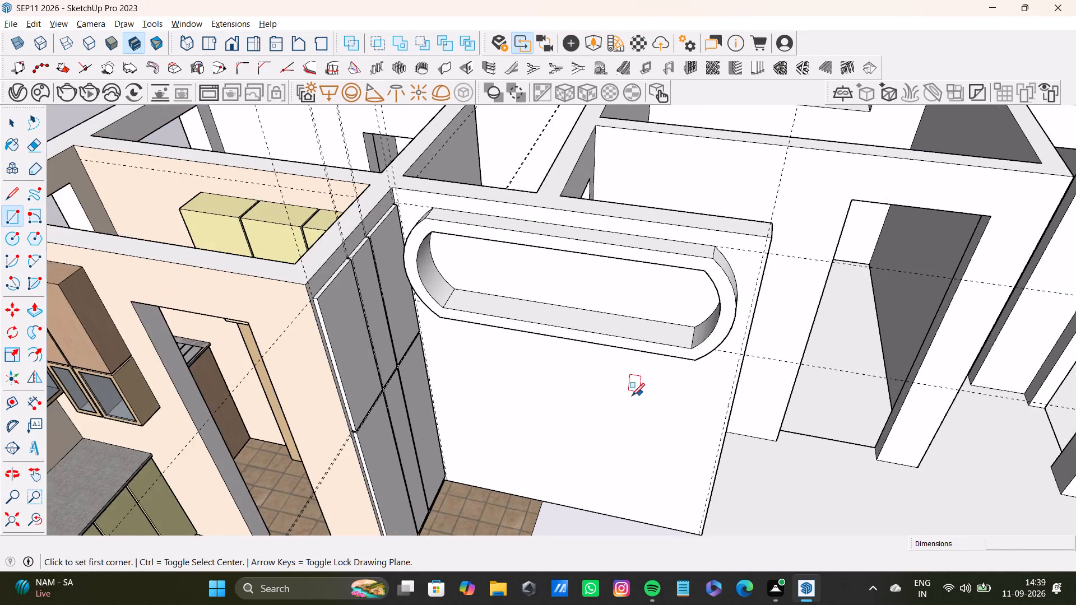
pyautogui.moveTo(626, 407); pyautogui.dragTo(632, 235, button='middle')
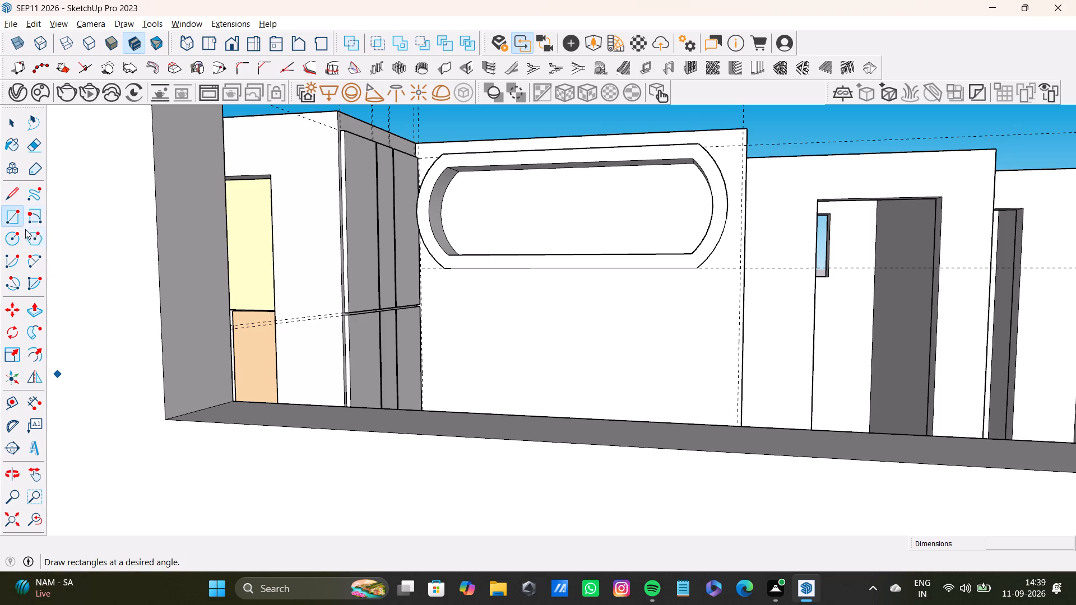
# Start the Tape Measure tool for the wall with the rounded-end niche.
pyautogui.click(15, 404)
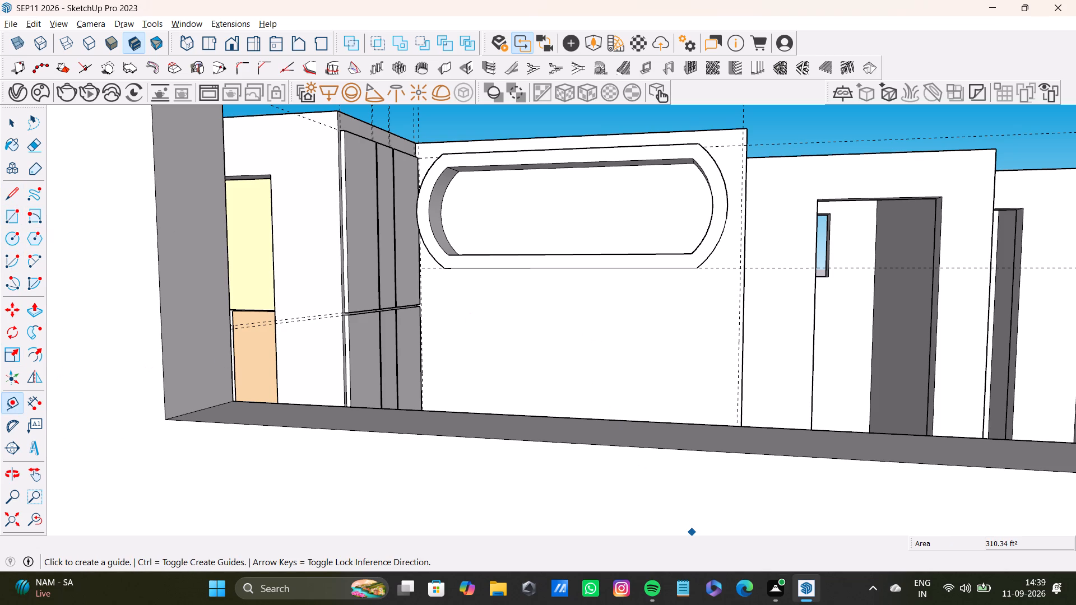
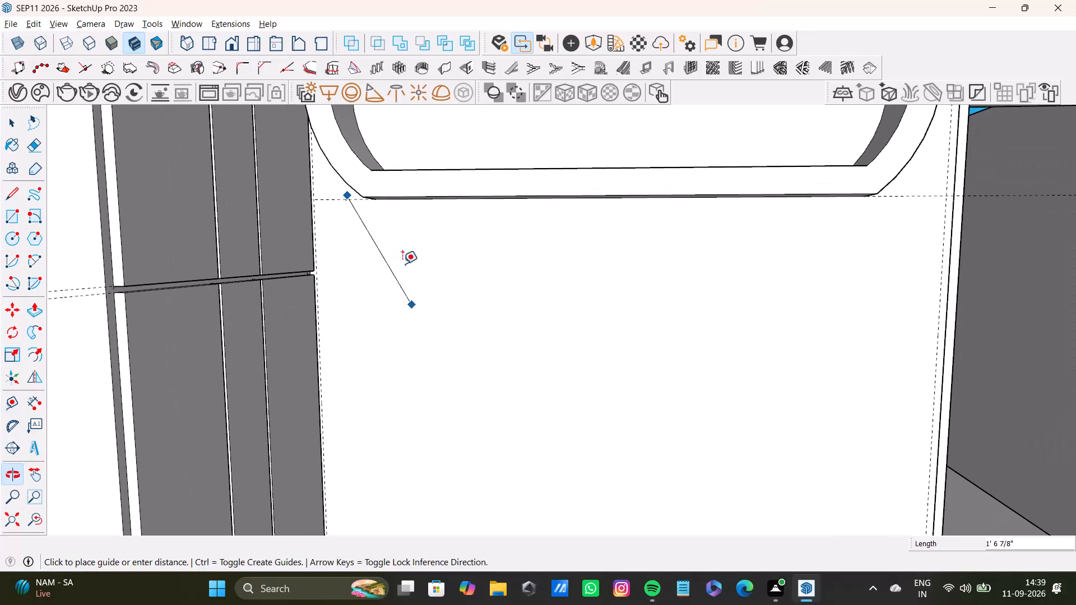
# Place a horizontal guide about 1' 10 1/4" below the guide along the niche's bottom edge.
pyautogui.press('space')
pyautogui.press('t')
pyautogui.click(346, 200)
pyautogui.scroll(-4, 388, 345)
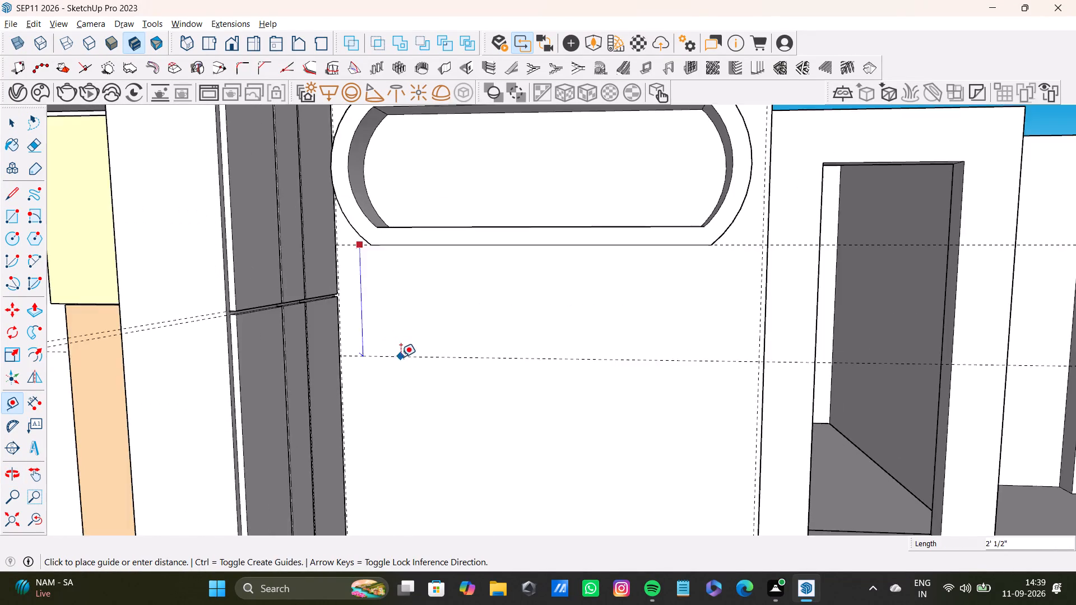
pyautogui.moveTo(401, 357); pyautogui.dragTo(415, 420, button='middle')
pyautogui.scroll(-3, 415, 401)
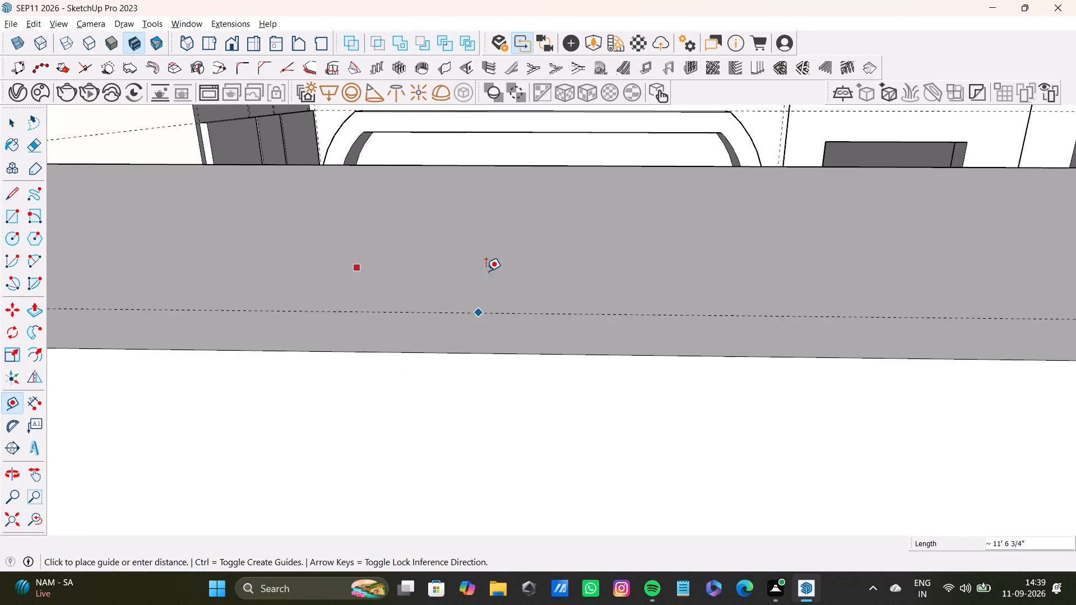
pyautogui.keyDown('shift'); pyautogui.moveTo(486, 269); pyautogui.dragTo(480, 483, button='middle'); pyautogui.keyUp('shift')
pyautogui.moveTo(466, 281); pyautogui.dragTo(444, 355, button='middle')
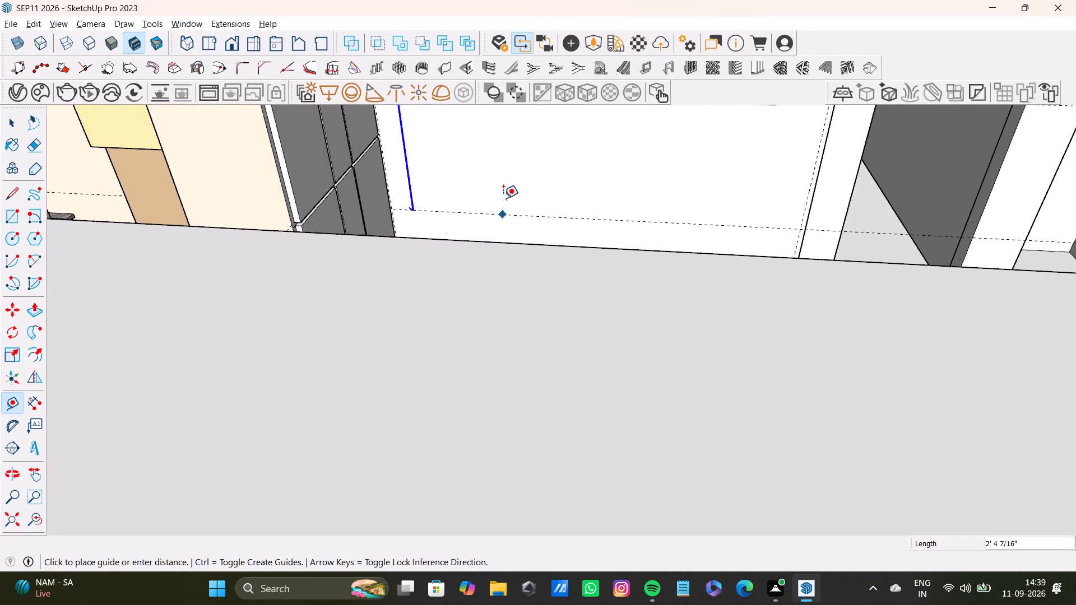
pyautogui.keyDown('shift'); pyautogui.moveTo(503, 198); pyautogui.dragTo(473, 370, button='middle'); pyautogui.keyUp('shift')
pyautogui.scroll(1, 401, 375)
pyautogui.moveTo(400, 373); pyautogui.dragTo(308, 304, button='middle')
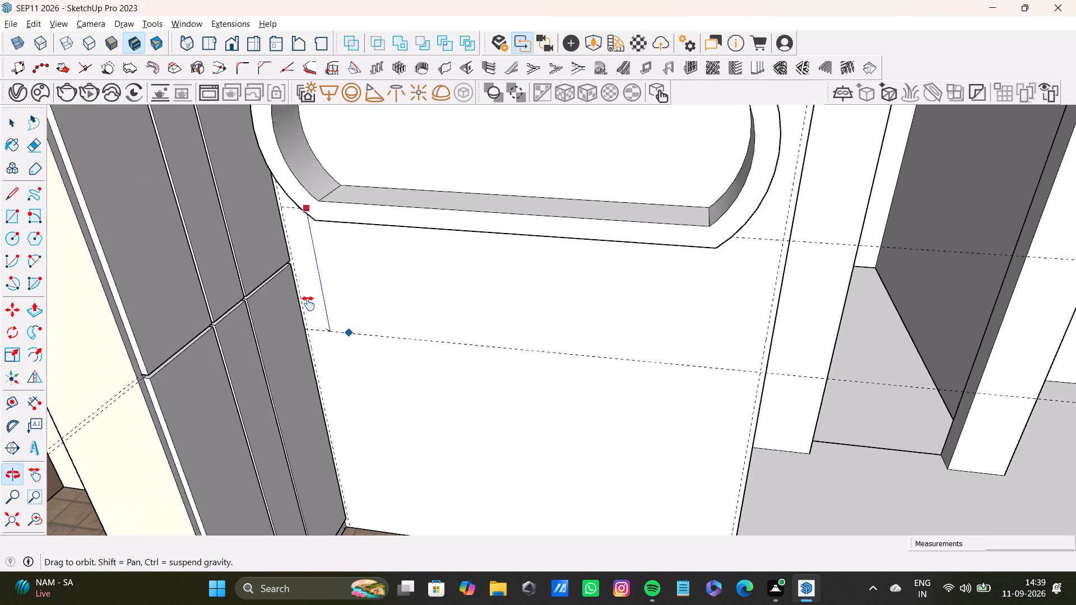
pyautogui.moveTo(308, 304); pyautogui.dragTo(265, 285, button='middle')
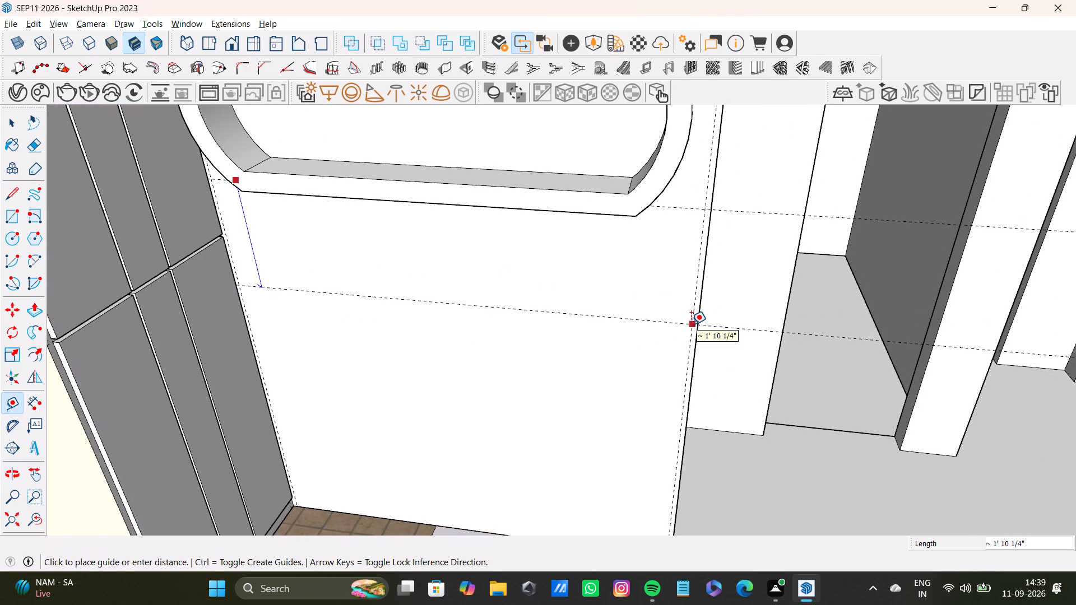
pyautogui.click(691, 324)
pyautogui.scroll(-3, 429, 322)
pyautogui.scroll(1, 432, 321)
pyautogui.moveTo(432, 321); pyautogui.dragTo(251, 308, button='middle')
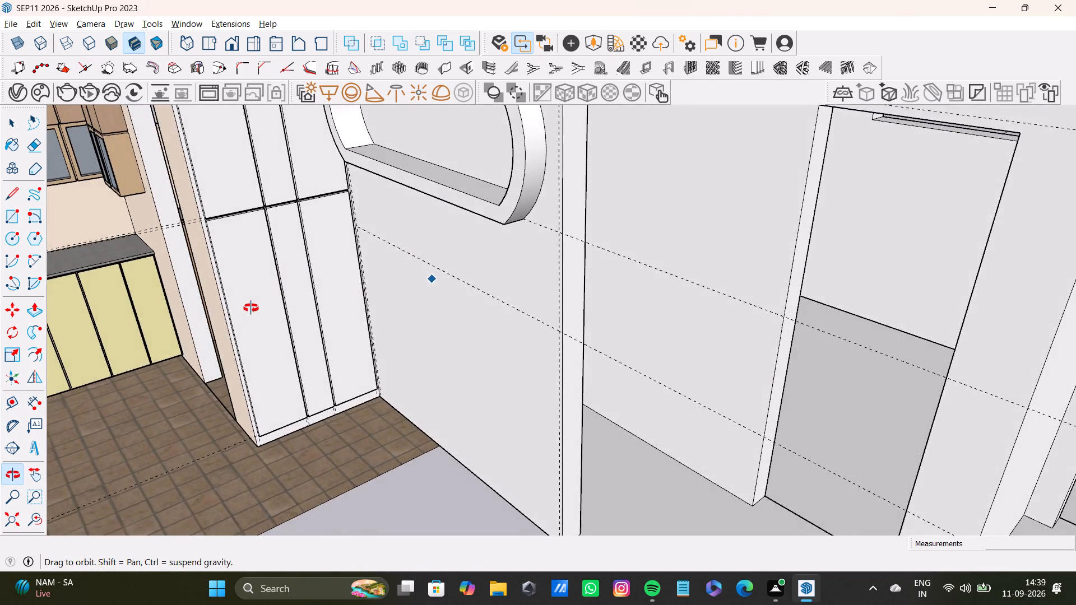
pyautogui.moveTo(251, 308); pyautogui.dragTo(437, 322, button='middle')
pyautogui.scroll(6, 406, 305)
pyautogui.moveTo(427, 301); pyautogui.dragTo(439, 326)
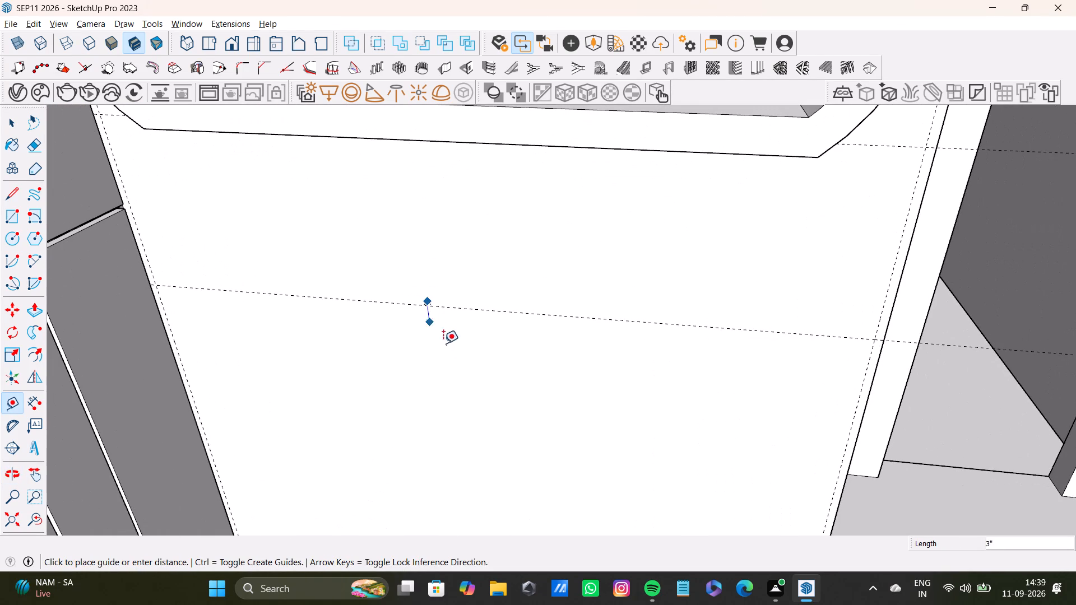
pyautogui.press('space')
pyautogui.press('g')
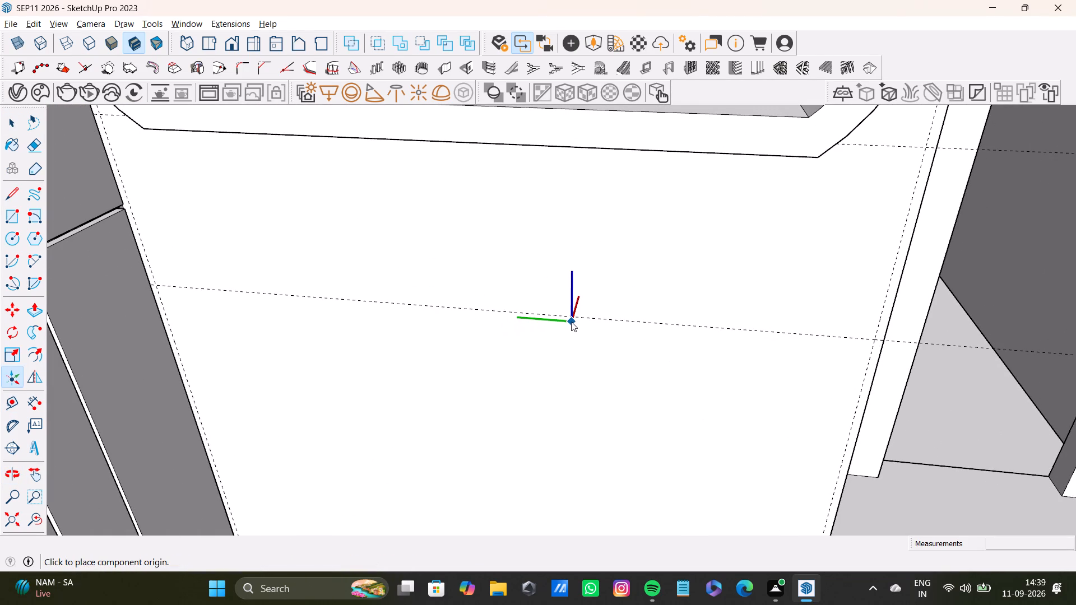
# Place a second horizontal guide 9 1/8" below the new guide under the niche.
pyautogui.press('t')
pyautogui.press('t')
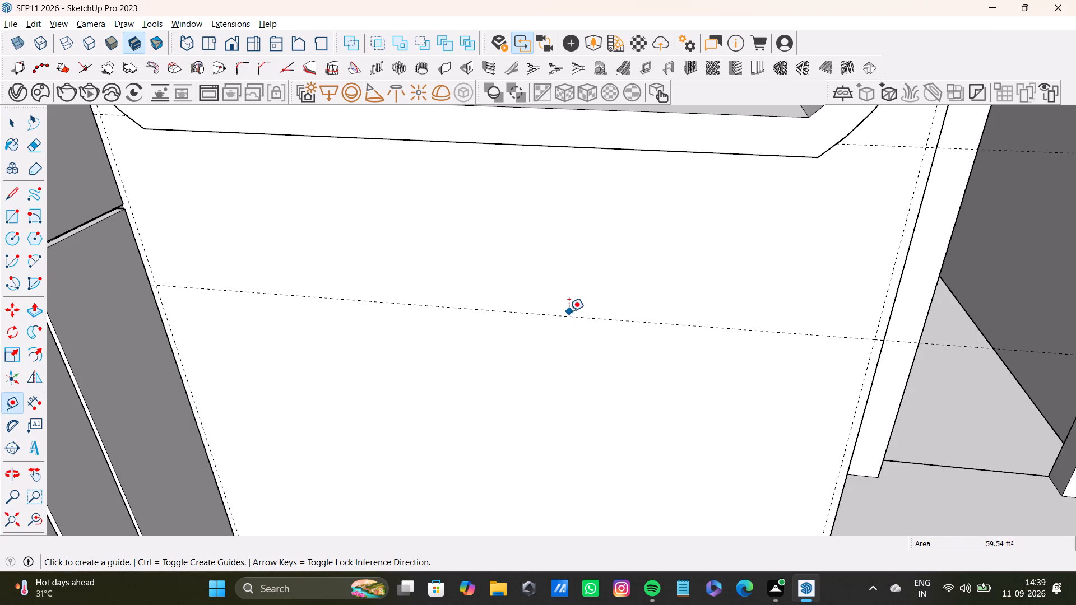
pyautogui.click(569, 316)
pyautogui.moveTo(679, 390); pyautogui.dragTo(597, 317, button='middle')
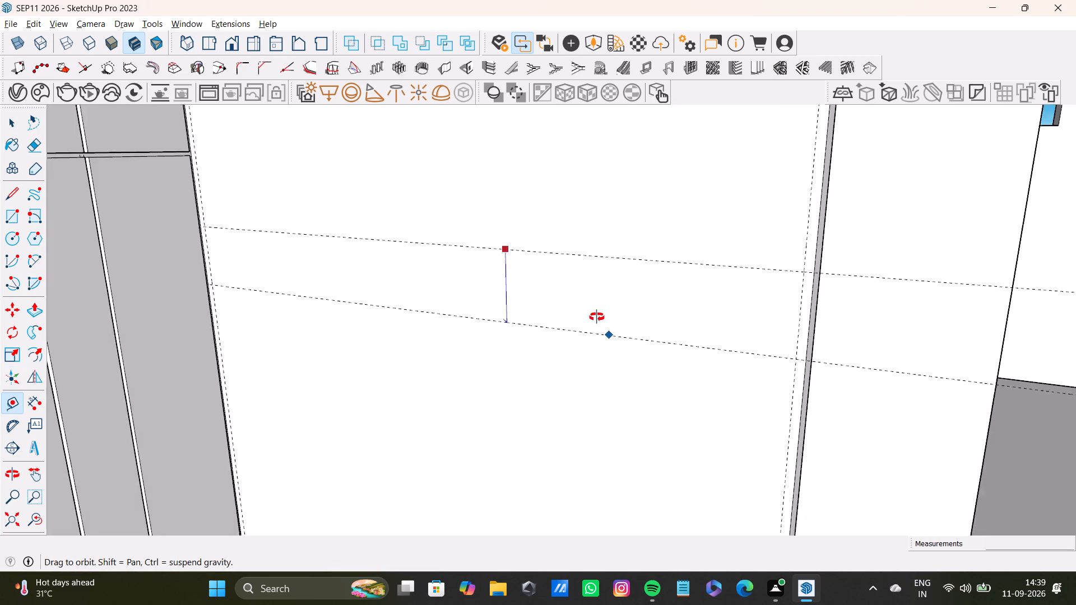
pyautogui.moveTo(597, 317); pyautogui.dragTo(597, 311, button='middle')
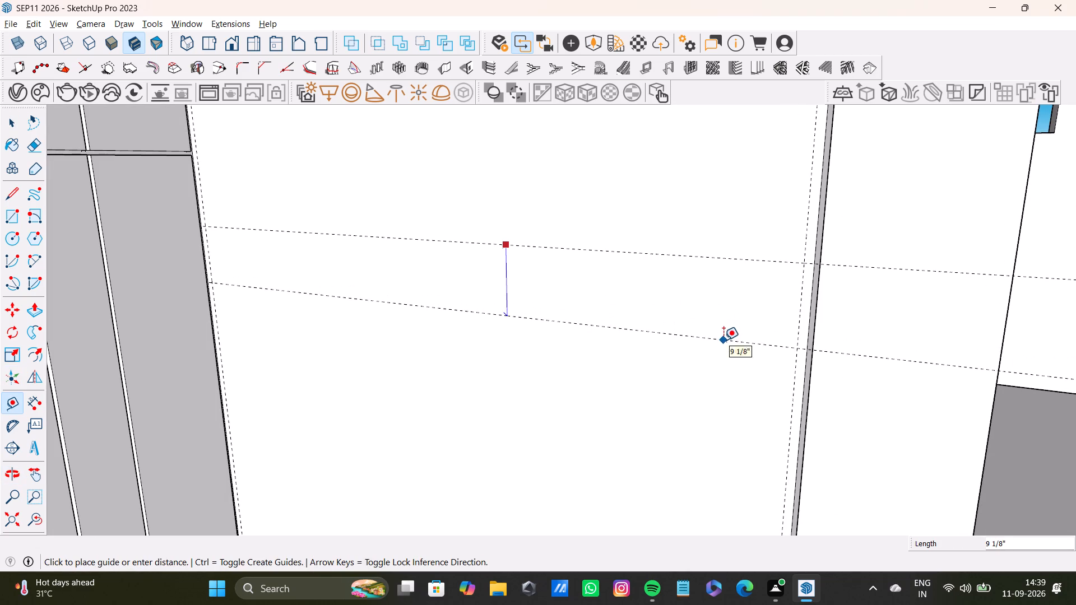
pyautogui.click(723, 340)
pyautogui.scroll(-5, 483, 311)
pyautogui.moveTo(483, 311); pyautogui.dragTo(528, 360, button='middle')
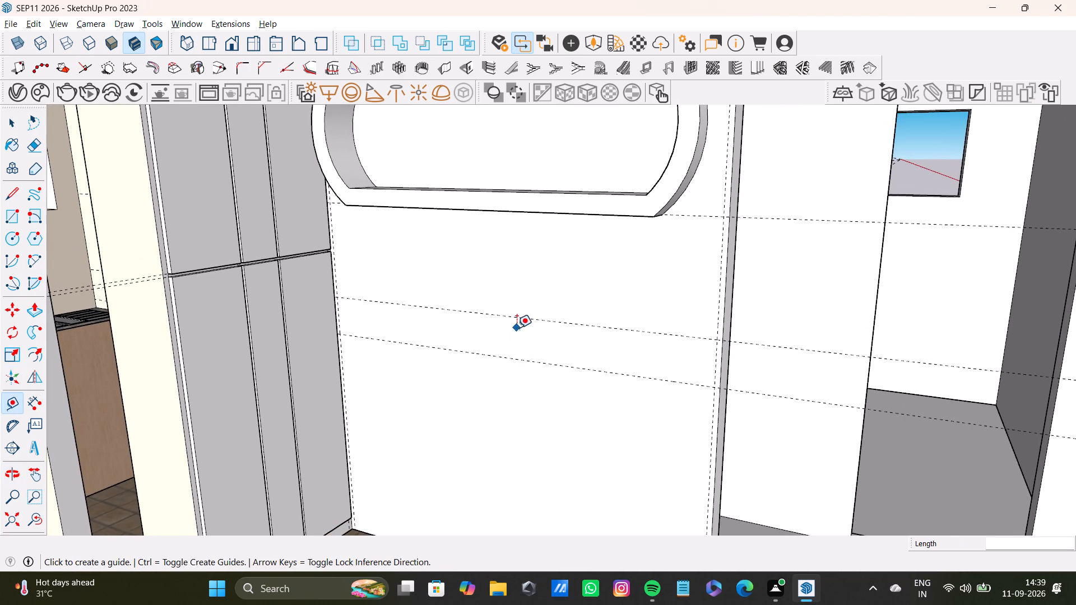
# Place vertical guides inward from both side guides of the niche wall, the one farther from the panelled unit 8 5/8" in.
pyautogui.press('space')
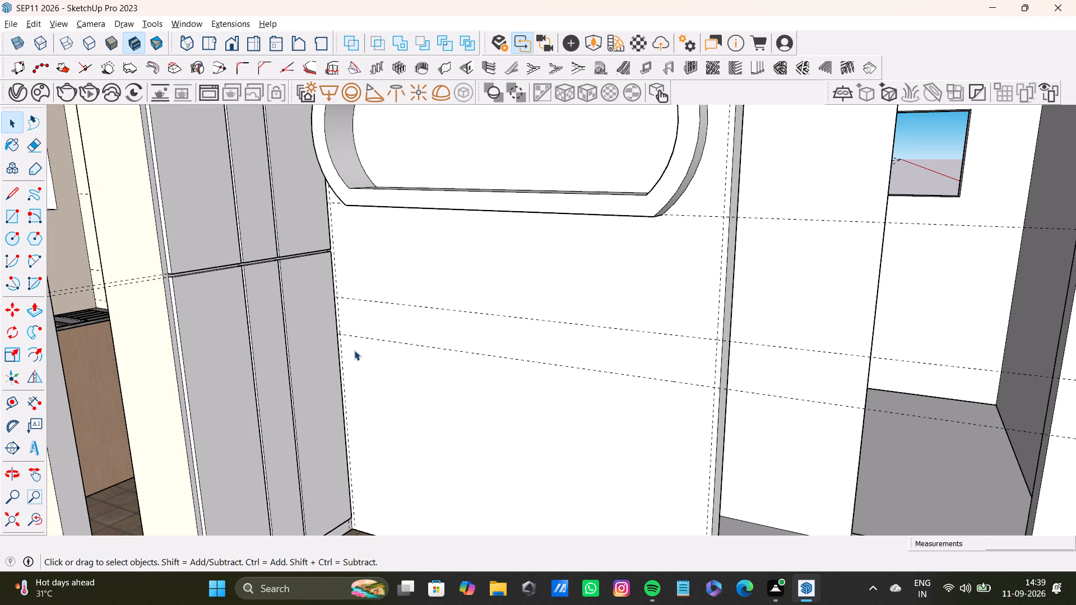
pyautogui.press('t')
pyautogui.scroll(6, 340, 339)
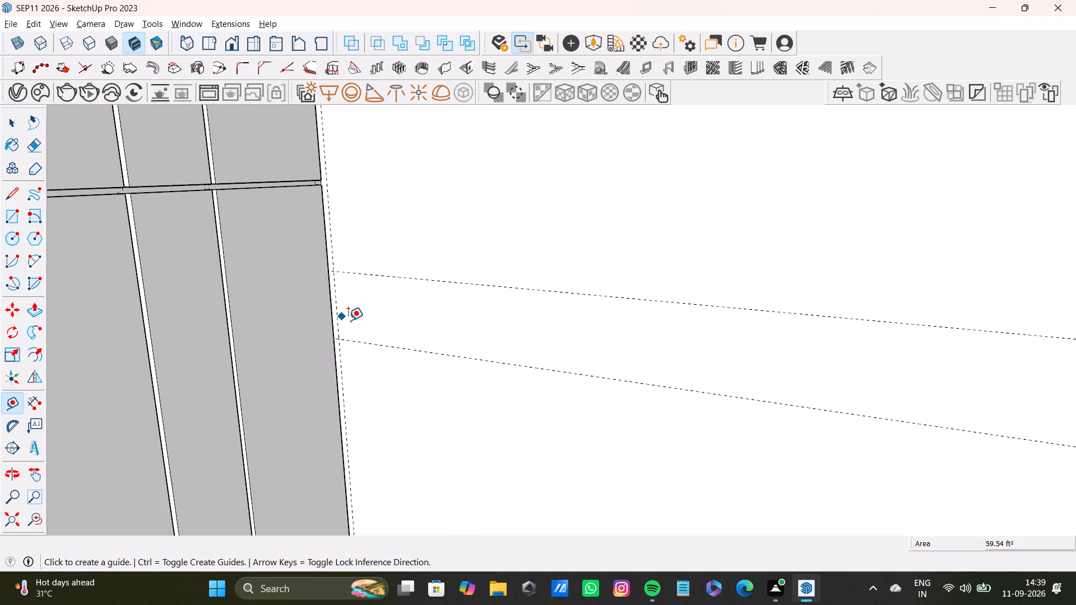
pyautogui.moveTo(339, 324); pyautogui.dragTo(344, 324)
pyautogui.click(397, 337)
pyautogui.scroll(-7, 413, 343)
pyautogui.keyDown('shift'); pyautogui.moveTo(450, 351); pyautogui.dragTo(331, 311, button='middle'); pyautogui.keyUp('shift')
pyautogui.scroll(3, 526, 359)
pyautogui.moveTo(527, 359); pyautogui.dragTo(574, 357, button='middle')
pyautogui.scroll(2, 667, 322)
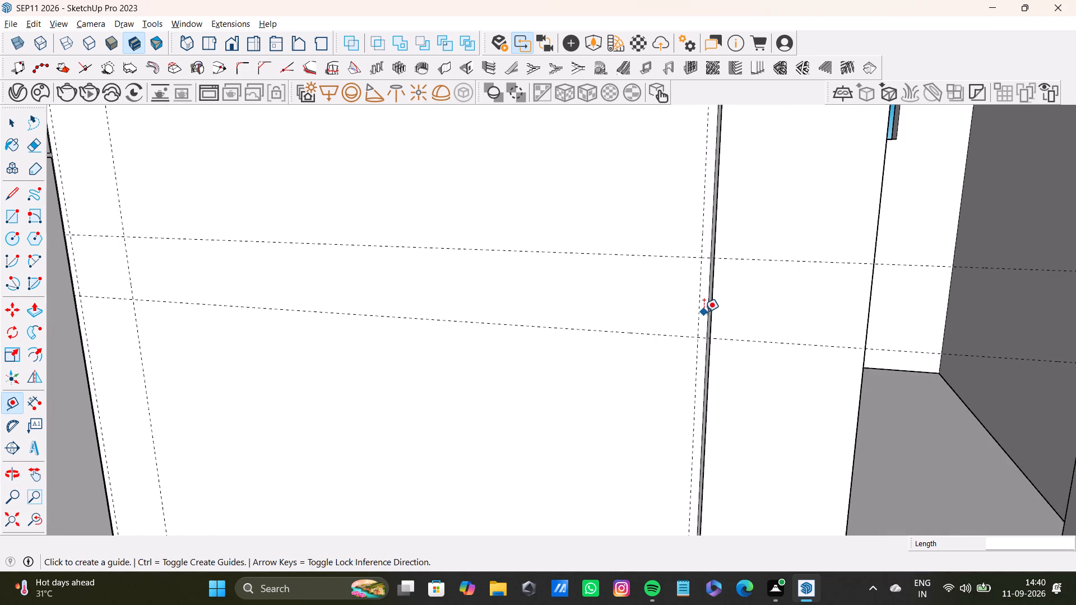
pyautogui.click(701, 313)
pyautogui.click(623, 306)
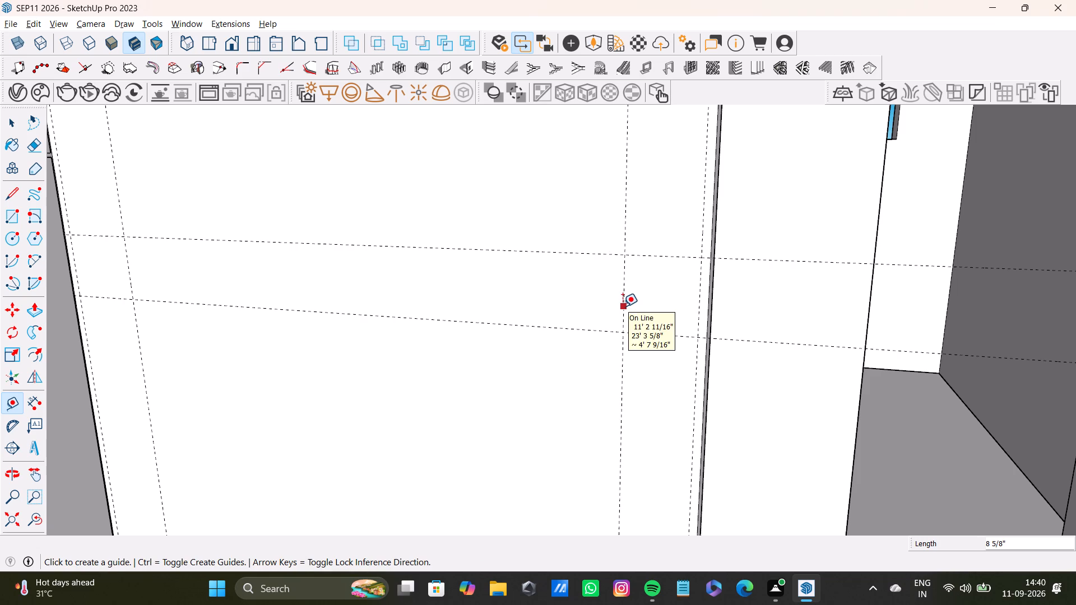
# Draw a rectangle below the niche, spanning the intersections of the two horizontal and two inner vertical guides.
pyautogui.press('r')
pyautogui.click(126, 239)
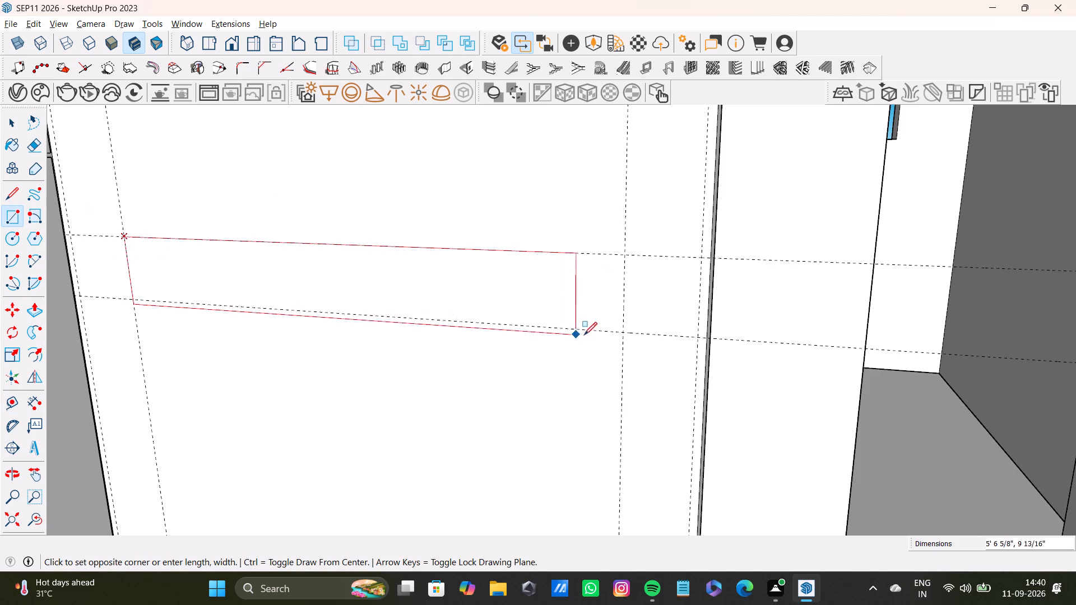
pyautogui.click(625, 332)
pyautogui.press('space')
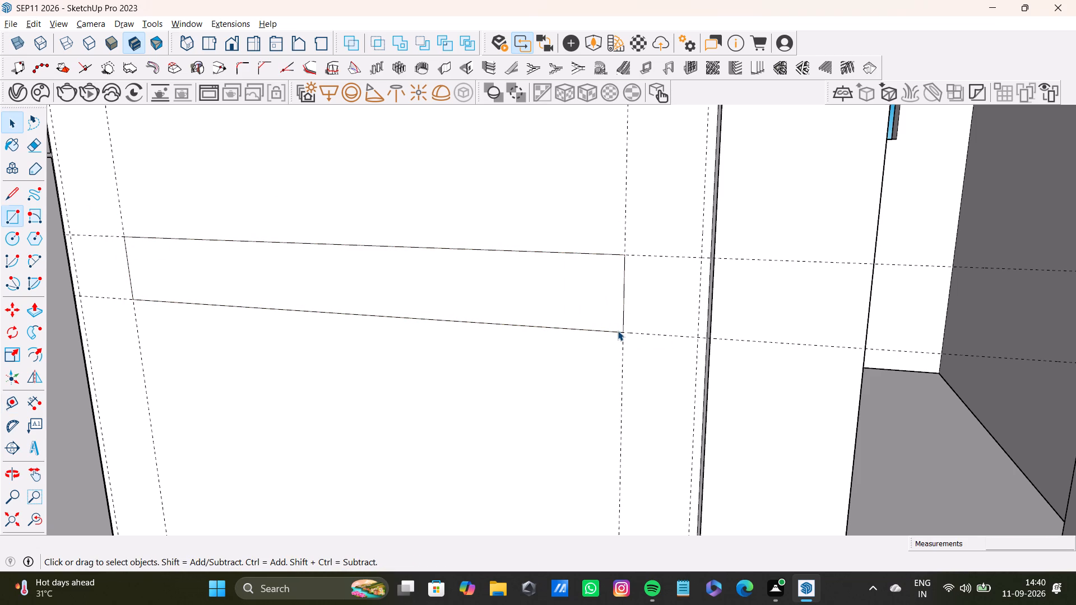
# Pull the rectangle about 1' 10 9/16" out from the wall to form a projecting shelf block.
pyautogui.press('p')
pyautogui.moveTo(598, 298); pyautogui.dragTo(584, 384)
pyautogui.scroll(-7, 571, 387)
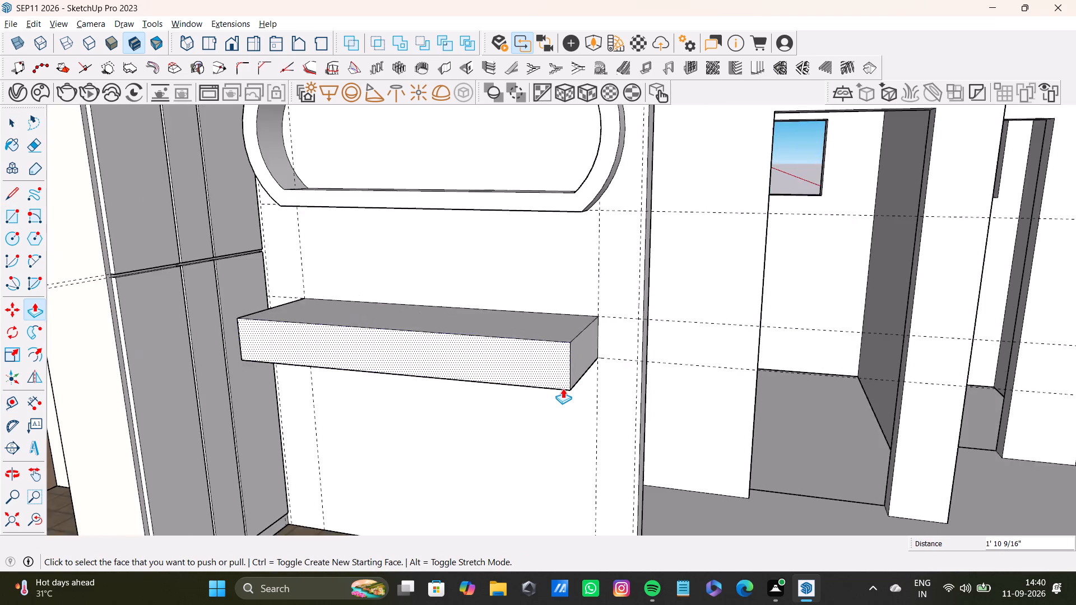
pyautogui.scroll(-4, 563, 388)
pyautogui.moveTo(545, 388); pyautogui.dragTo(578, 432, button='middle')
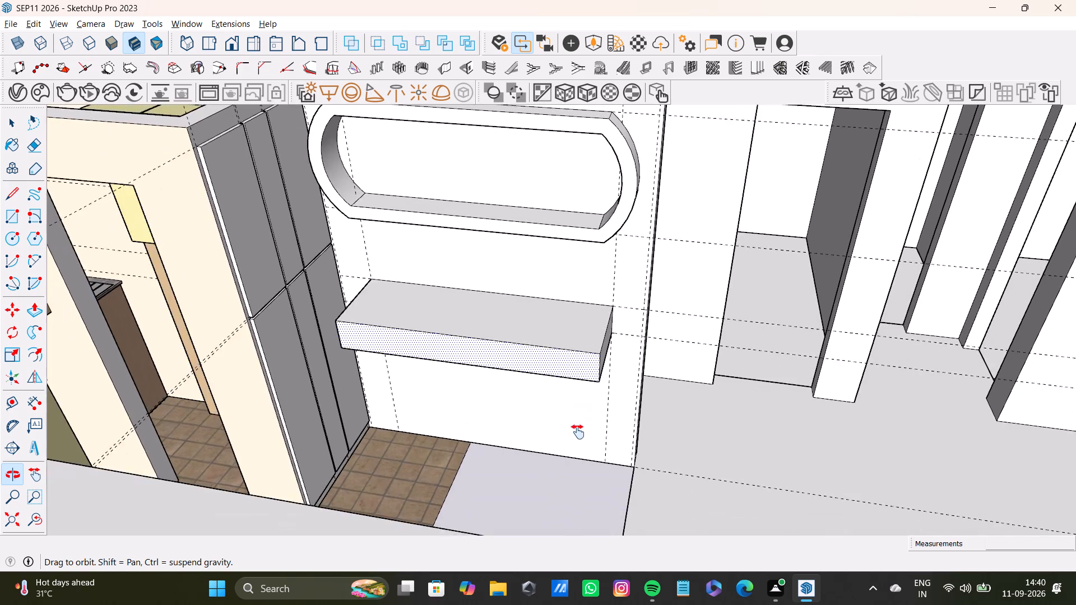
pyautogui.moveTo(578, 432); pyautogui.dragTo(531, 420, button='middle')
# Push the top face of the shelf block down by about 2 7/8".
pyautogui.scroll(3, 523, 370)
pyautogui.keyDown('shift'); pyautogui.moveTo(495, 351); pyautogui.dragTo(550, 334, button='middle'); pyautogui.keyUp('shift')
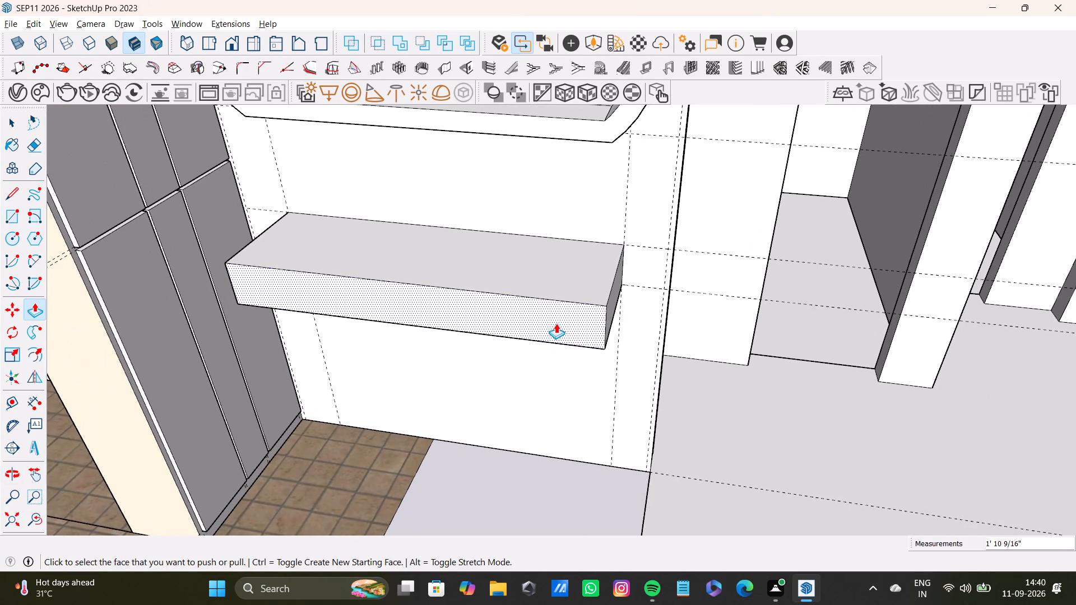
pyautogui.moveTo(556, 323); pyautogui.dragTo(556, 331)
pyautogui.moveTo(556, 274); pyautogui.dragTo(560, 290)
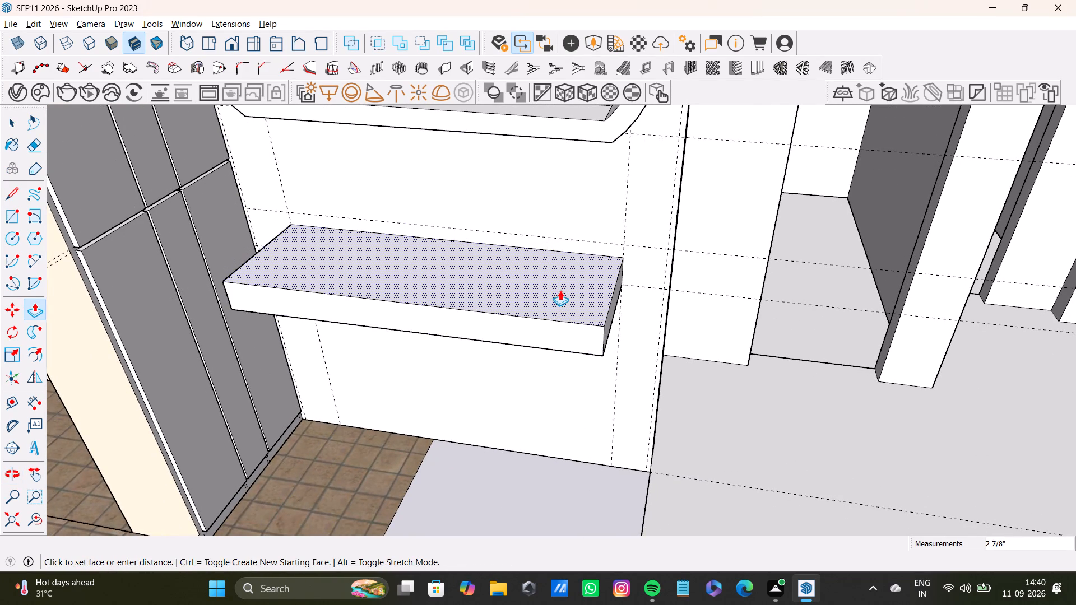
pyautogui.moveTo(560, 290); pyautogui.dragTo(560, 291)
# Pull the underside of the shelf block down by about 1 9/16".
pyautogui.scroll(-2, 544, 371)
pyautogui.moveTo(509, 349); pyautogui.dragTo(379, 335, button='middle')
pyautogui.scroll(7, 438, 327)
pyautogui.moveTo(435, 311); pyautogui.dragTo(442, 305, button='middle')
pyautogui.keyDown('shift'); pyautogui.moveTo(453, 254); pyautogui.dragTo(462, 390, button='middle'); pyautogui.keyUp('shift')
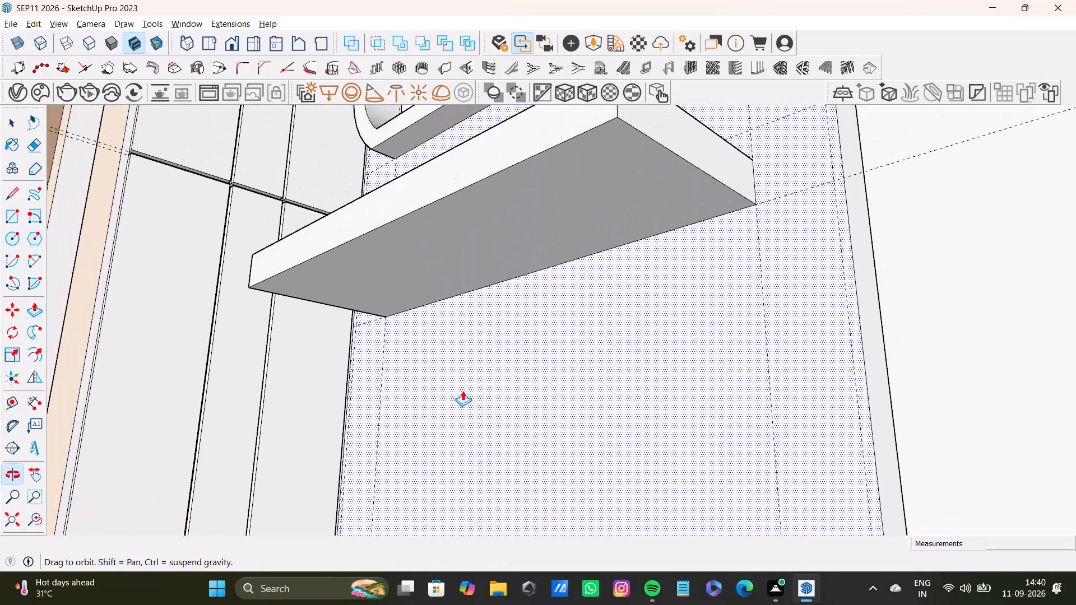
pyautogui.moveTo(489, 249); pyautogui.dragTo(488, 260)
pyautogui.scroll(-7, 481, 258)
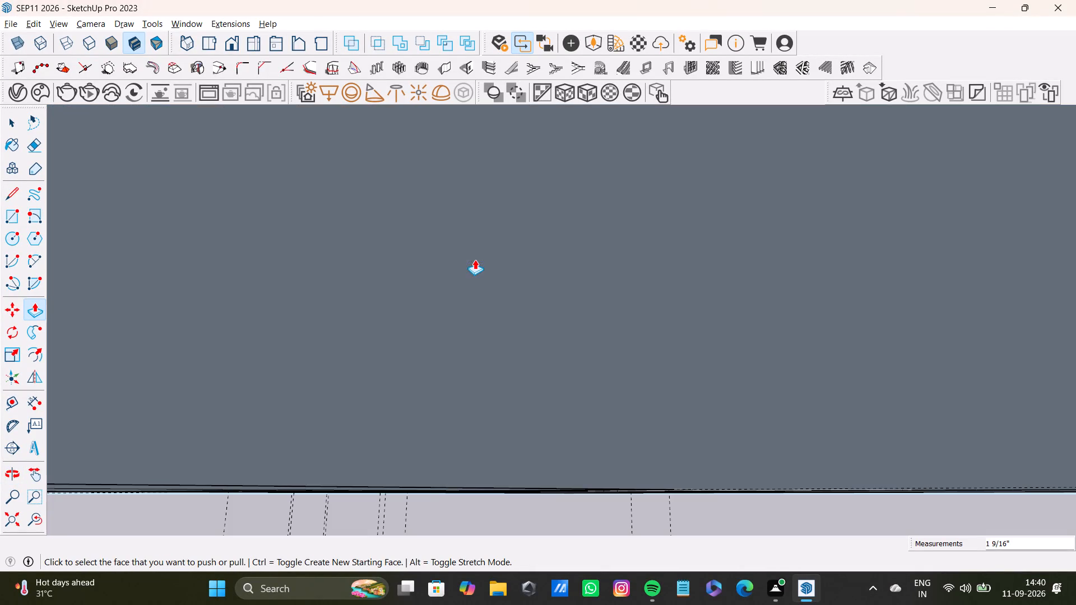
pyautogui.middleClick(475, 259)
pyautogui.click(30, 515)
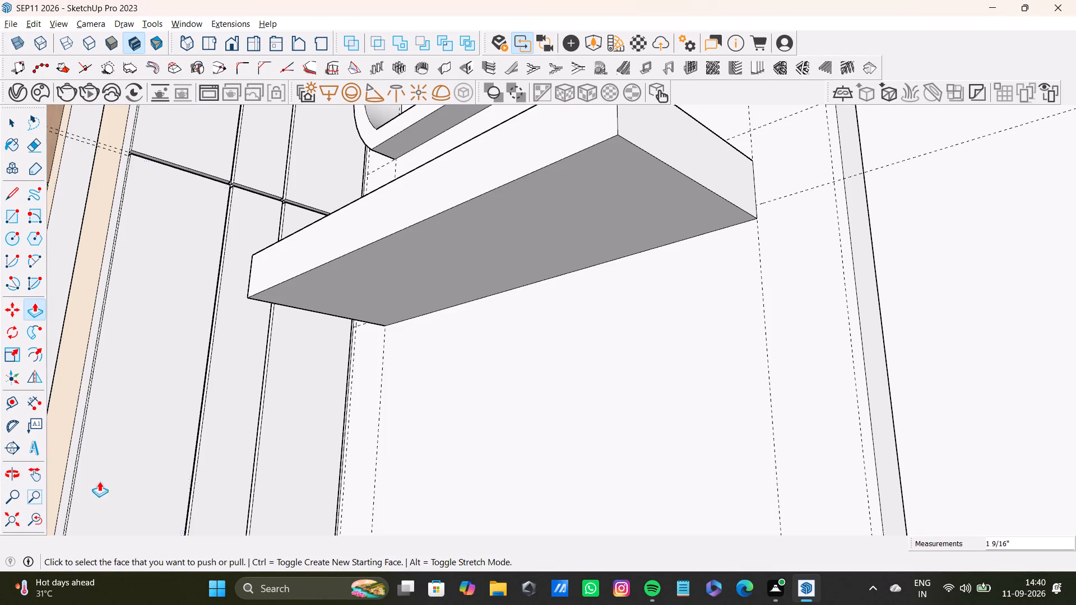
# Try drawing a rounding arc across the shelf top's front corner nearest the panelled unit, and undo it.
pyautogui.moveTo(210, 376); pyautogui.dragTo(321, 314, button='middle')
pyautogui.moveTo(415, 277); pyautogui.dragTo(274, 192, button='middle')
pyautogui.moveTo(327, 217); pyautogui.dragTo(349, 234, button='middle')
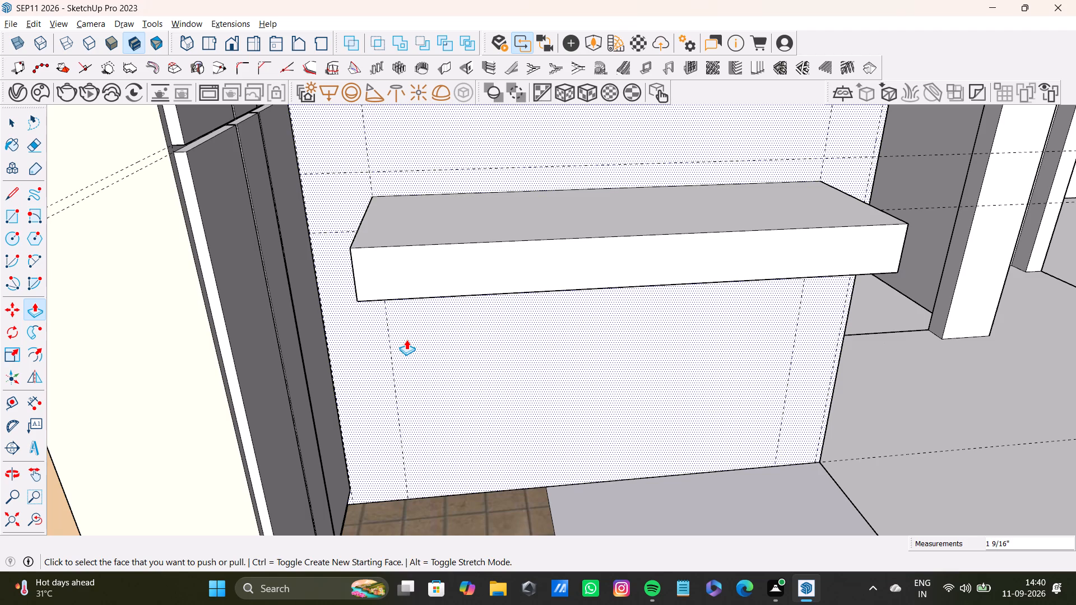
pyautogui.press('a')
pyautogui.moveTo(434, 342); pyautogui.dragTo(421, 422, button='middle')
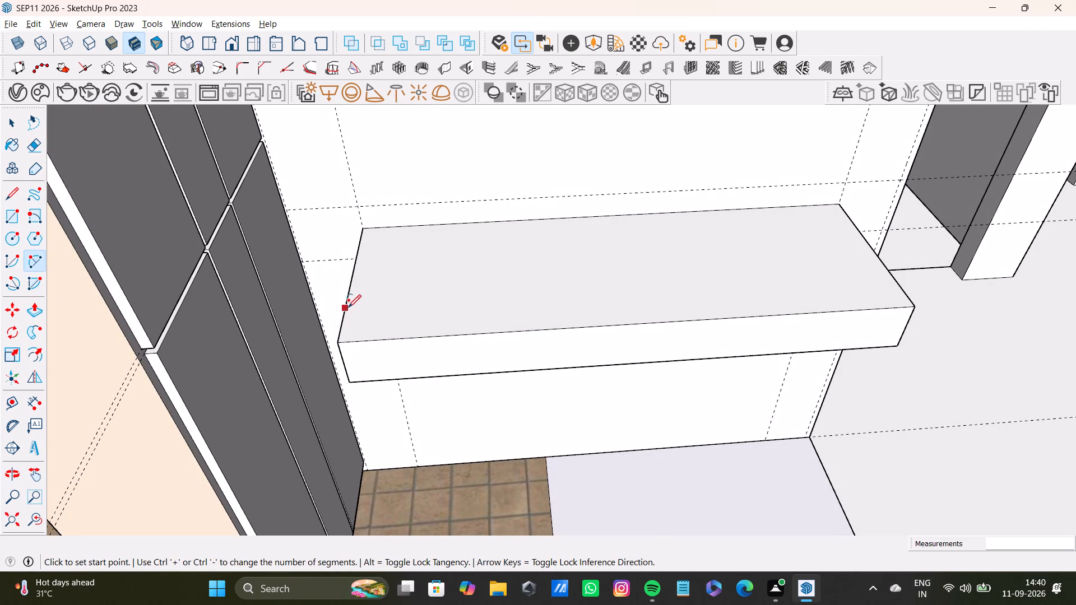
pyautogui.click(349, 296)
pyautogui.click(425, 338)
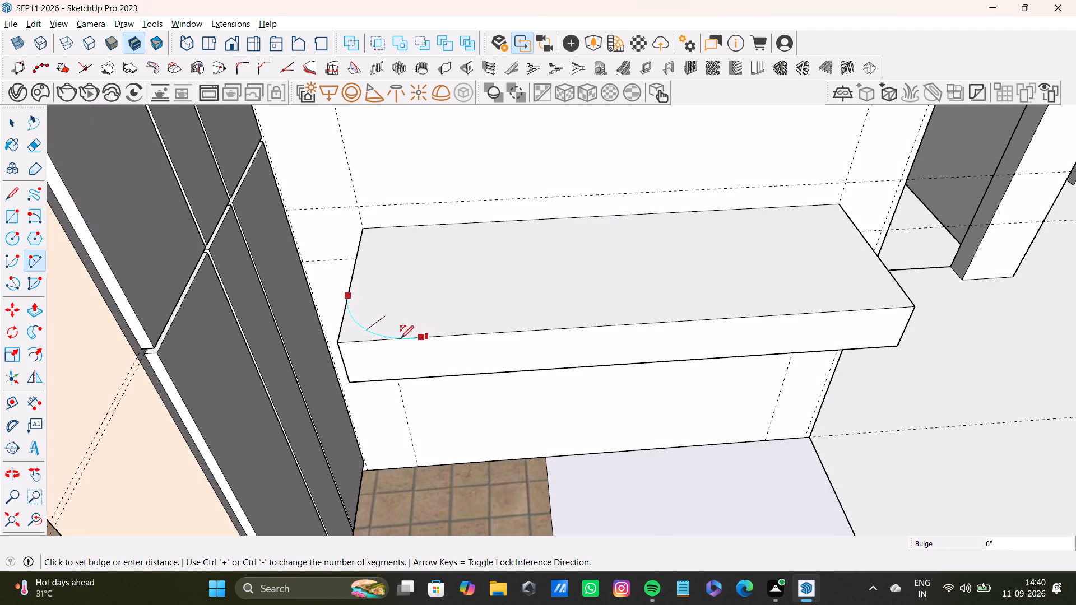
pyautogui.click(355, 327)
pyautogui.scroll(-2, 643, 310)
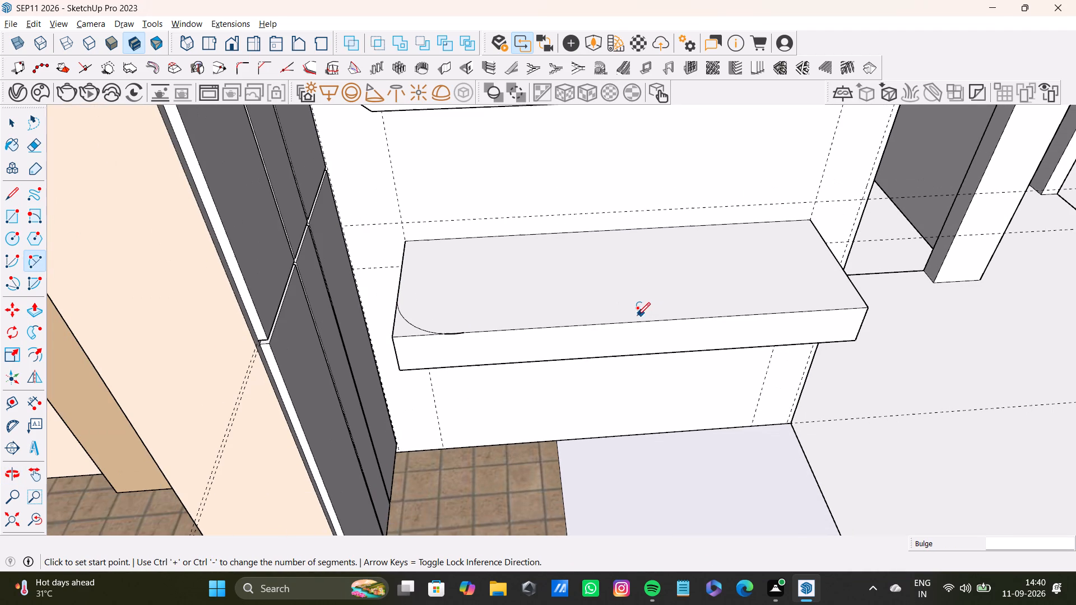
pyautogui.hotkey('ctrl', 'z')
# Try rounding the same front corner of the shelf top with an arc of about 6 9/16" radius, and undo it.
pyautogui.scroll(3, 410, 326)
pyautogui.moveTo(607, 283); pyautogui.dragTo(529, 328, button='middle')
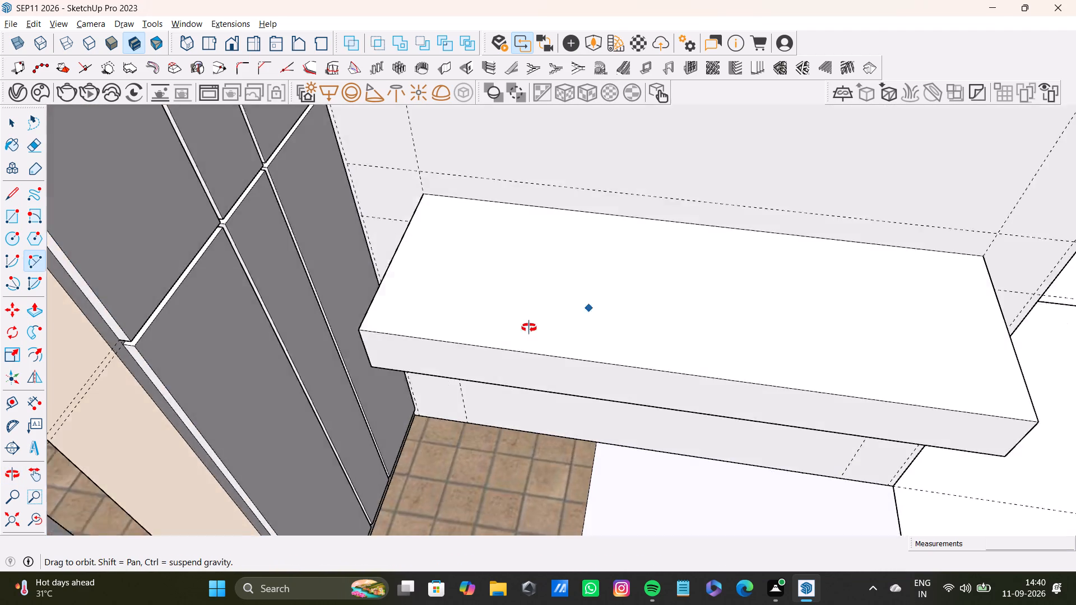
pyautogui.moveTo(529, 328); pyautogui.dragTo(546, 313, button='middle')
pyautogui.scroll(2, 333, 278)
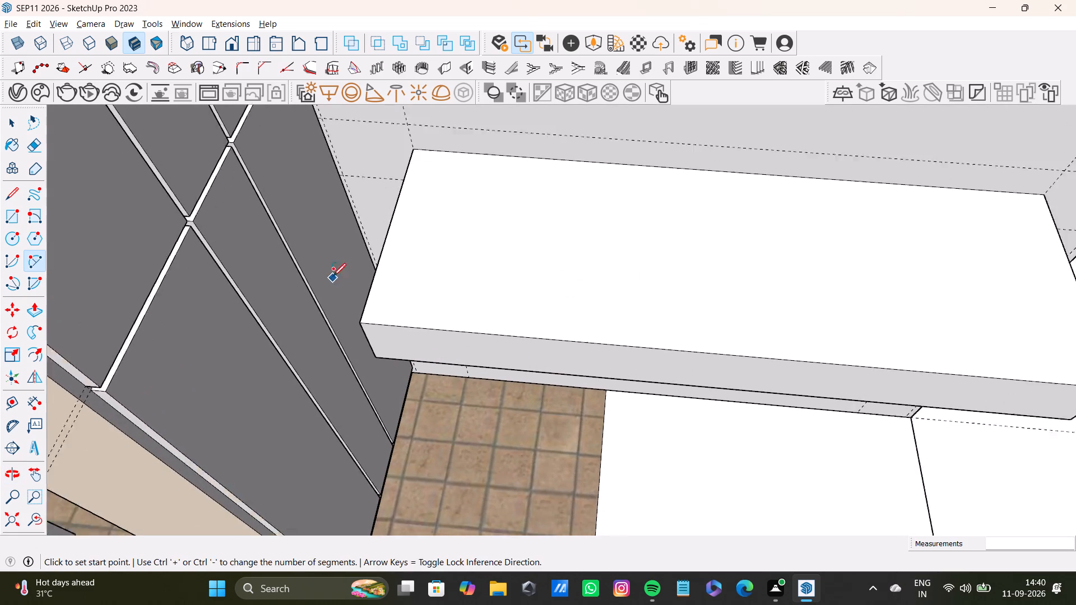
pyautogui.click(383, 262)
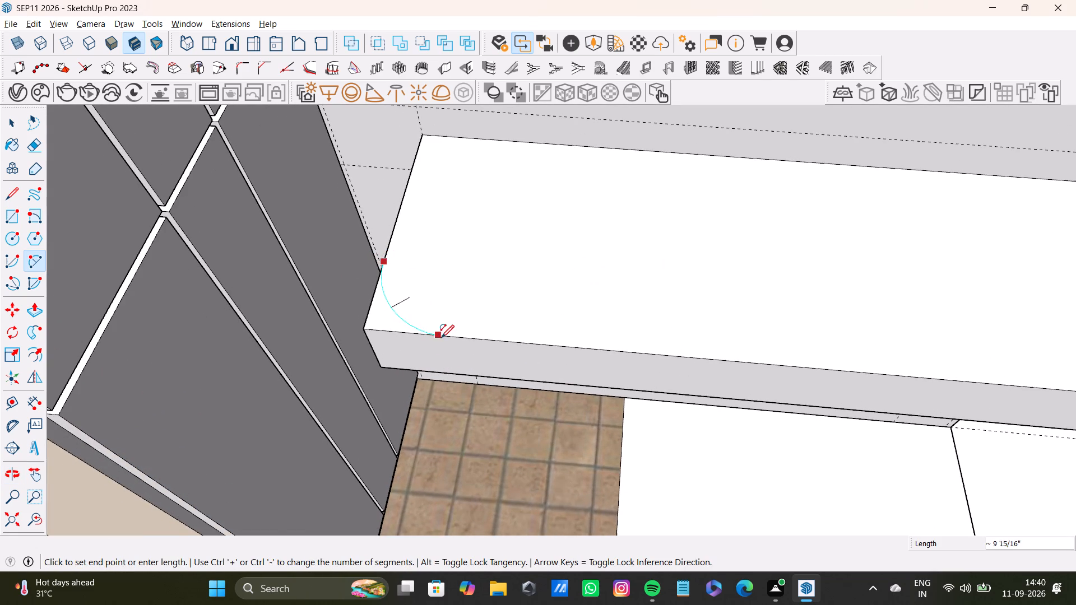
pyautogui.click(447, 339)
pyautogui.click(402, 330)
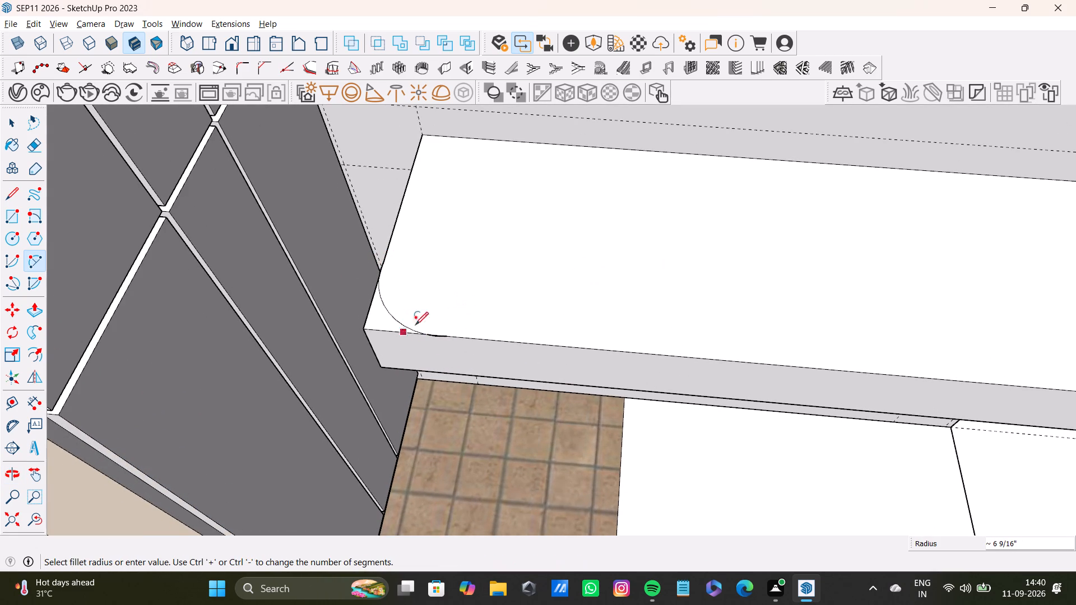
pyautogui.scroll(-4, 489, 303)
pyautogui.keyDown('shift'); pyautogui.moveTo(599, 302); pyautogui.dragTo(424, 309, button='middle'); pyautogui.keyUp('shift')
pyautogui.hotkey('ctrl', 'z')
# Draw a tangent rounding arc of about 10 15/16" radius across the shelf top's front corner nearest the panelled unit.
pyautogui.scroll(3, 271, 317)
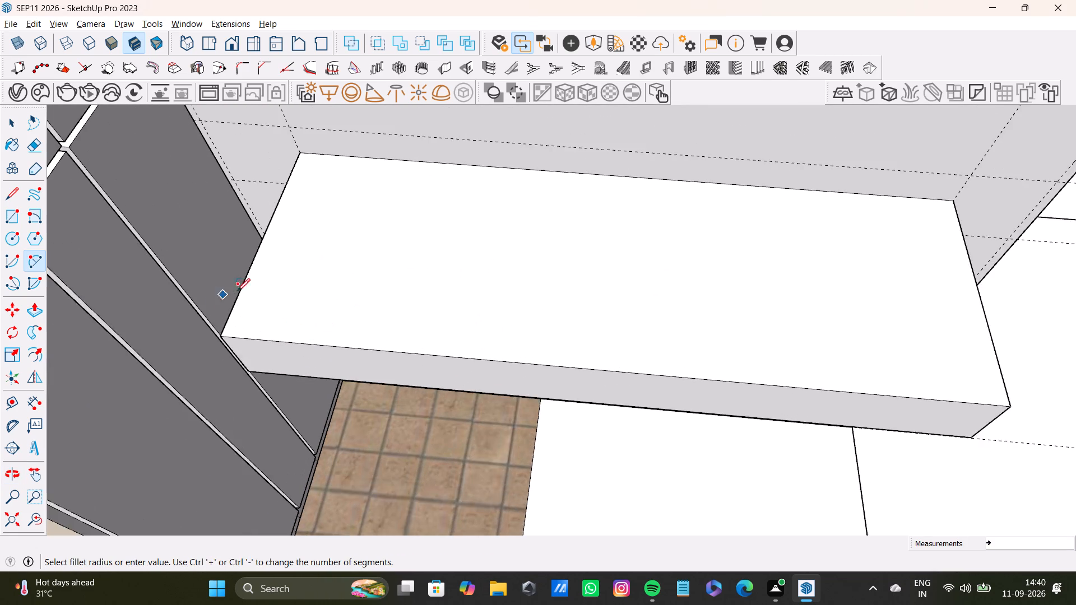
pyautogui.scroll(2, 237, 291)
pyautogui.click(263, 238)
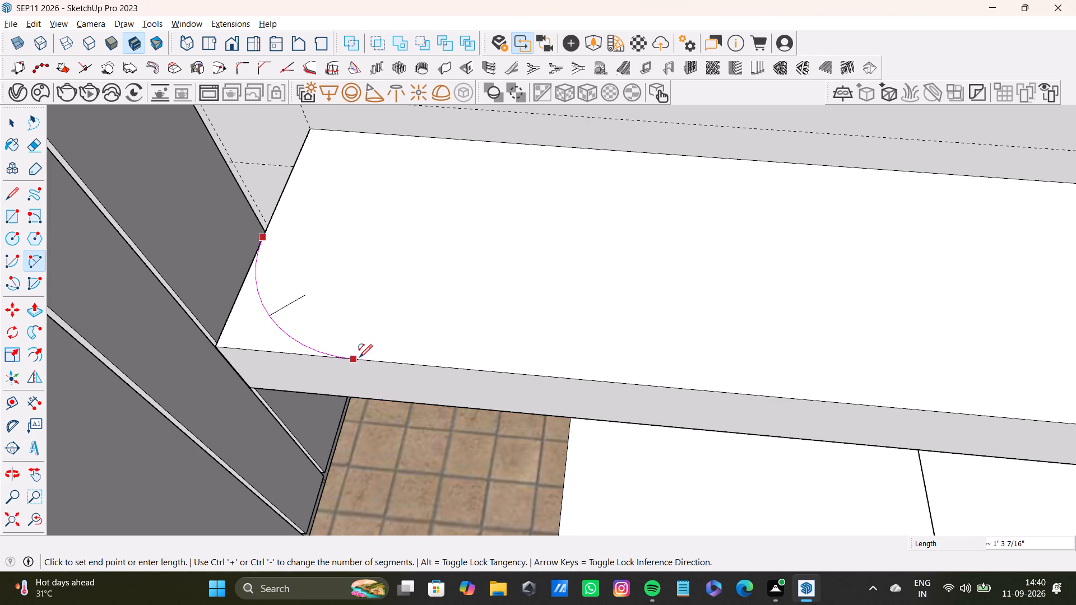
pyautogui.click(359, 357)
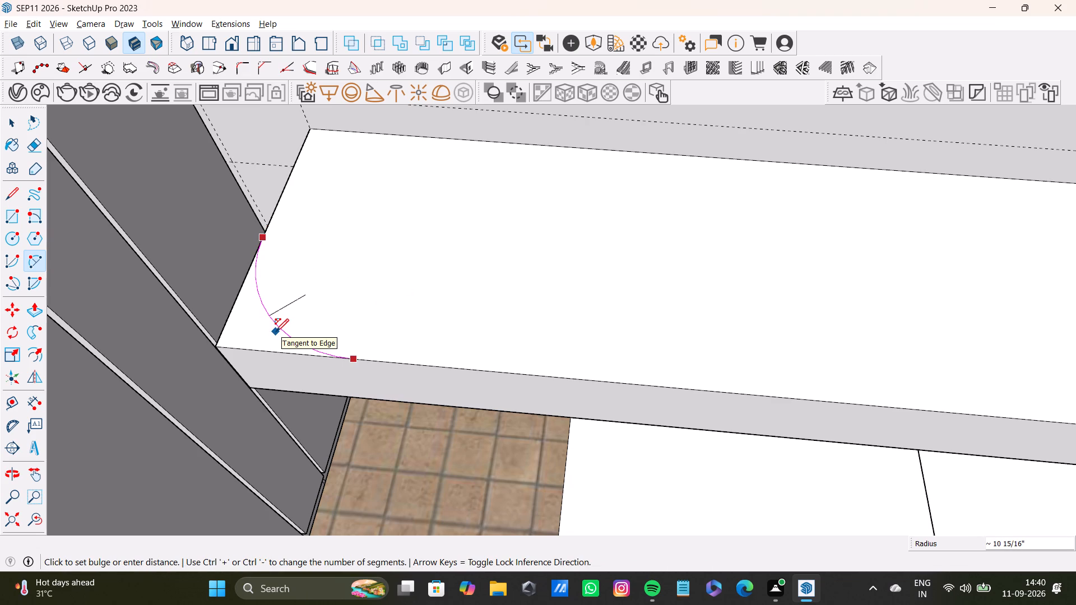
pyautogui.click(277, 331)
# Draw a matching tangent arc of about 10 1/16" radius across the shelf top's other front corner.
pyautogui.scroll(-7, 277, 331)
pyautogui.keyDown('shift'); pyautogui.moveTo(448, 347); pyautogui.dragTo(384, 365, button='middle'); pyautogui.keyUp('shift')
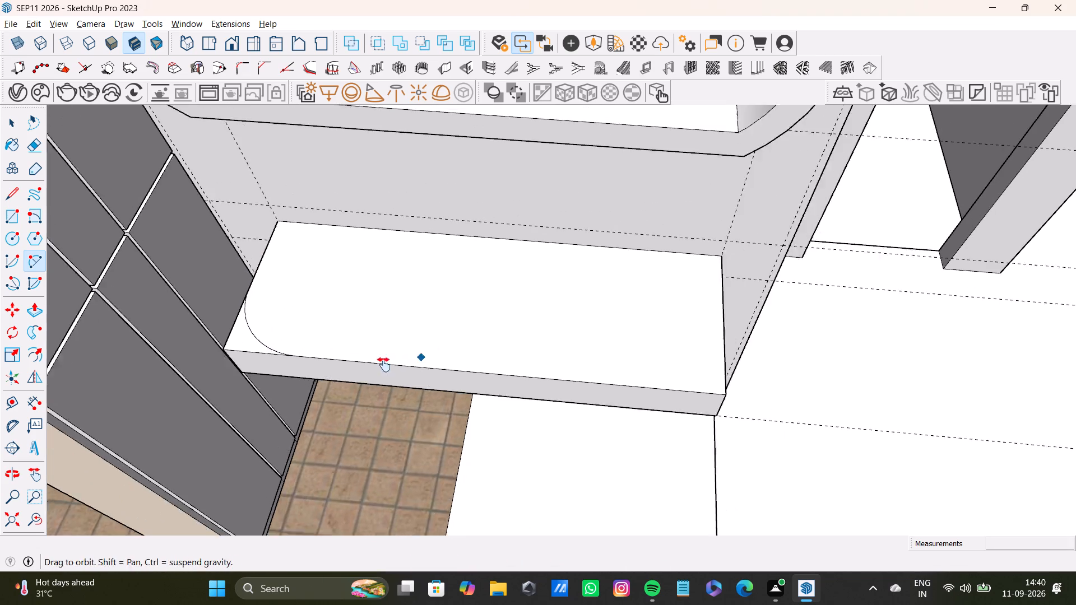
pyautogui.keyDown('shift'); pyautogui.moveTo(384, 365); pyautogui.dragTo(375, 366, button='middle'); pyautogui.keyUp('shift')
pyautogui.scroll(2, 465, 374)
pyautogui.moveTo(639, 402); pyautogui.dragTo(644, 400)
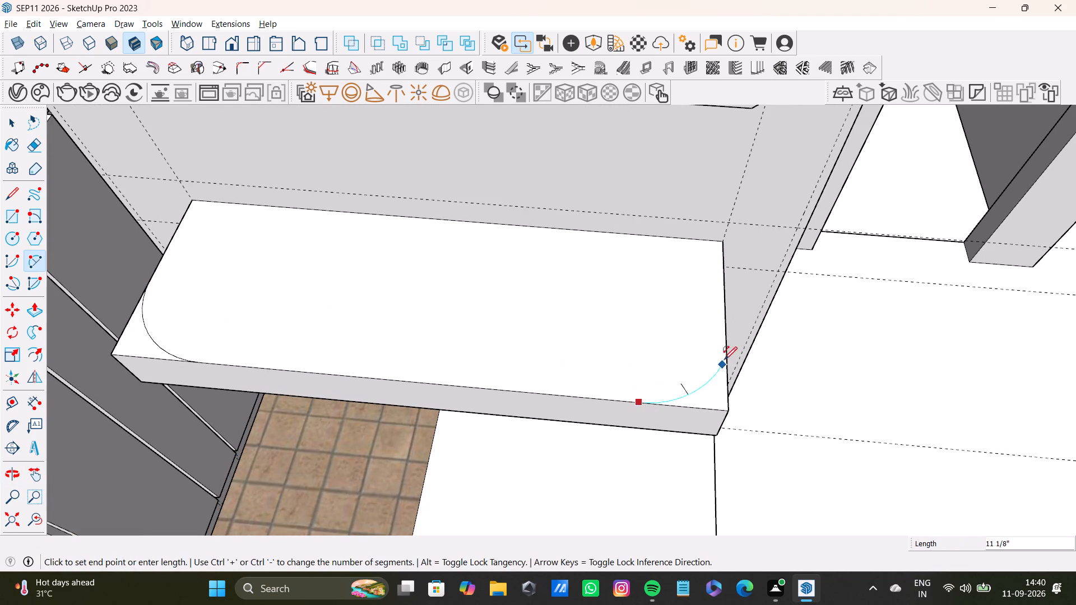
pyautogui.click(729, 339)
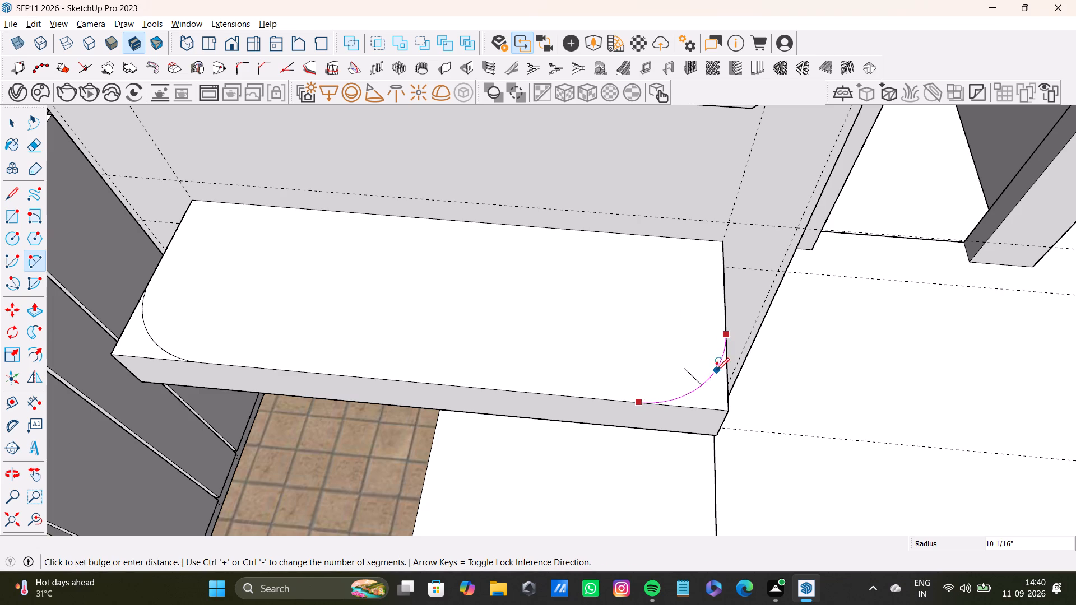
pyautogui.click(716, 371)
# Push both waste pieces outside the corner arcs down through the shelf's full 6 15/16" thickness to round its front corners.
pyautogui.scroll(-5, 620, 377)
pyautogui.moveTo(560, 385); pyautogui.dragTo(500, 307, button='middle')
pyautogui.scroll(3, 625, 366)
pyautogui.press('space')
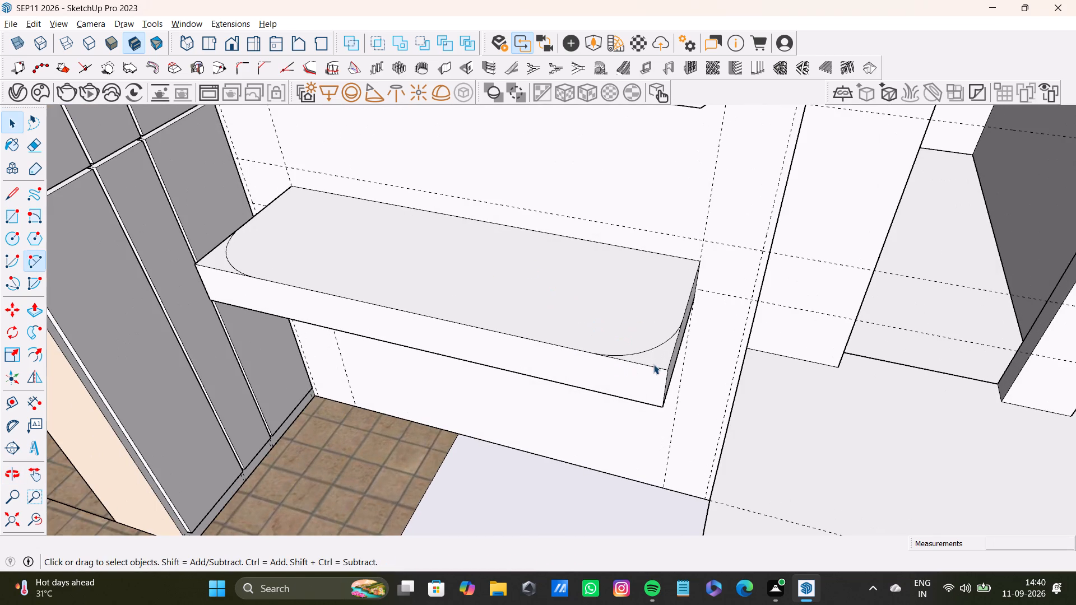
pyautogui.click(654, 360)
pyautogui.press('p')
pyautogui.moveTo(656, 359); pyautogui.dragTo(667, 456)
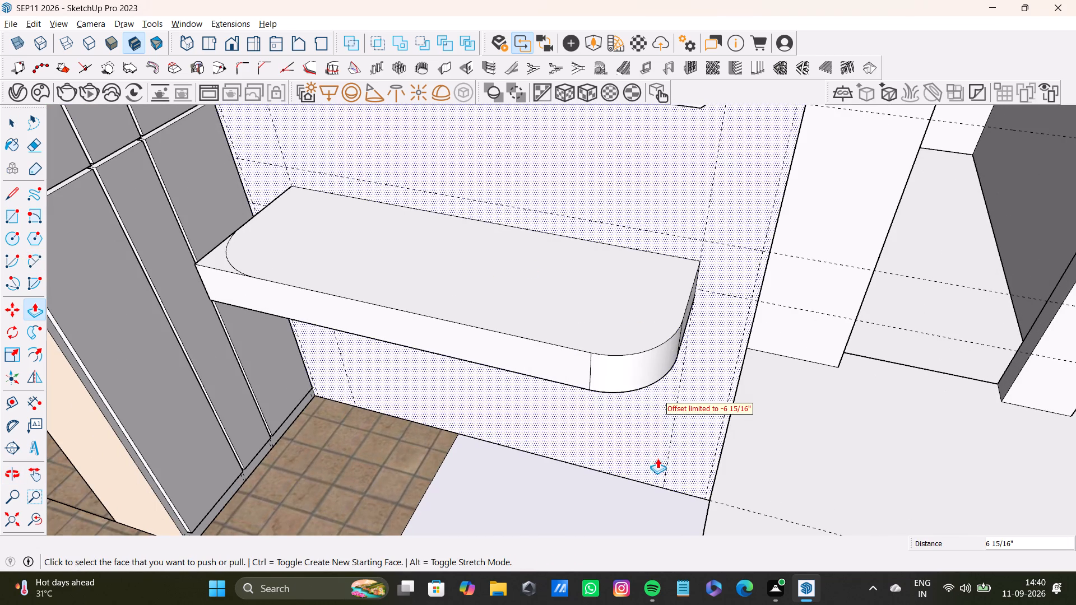
pyautogui.moveTo(212, 253); pyautogui.dragTo(251, 339)
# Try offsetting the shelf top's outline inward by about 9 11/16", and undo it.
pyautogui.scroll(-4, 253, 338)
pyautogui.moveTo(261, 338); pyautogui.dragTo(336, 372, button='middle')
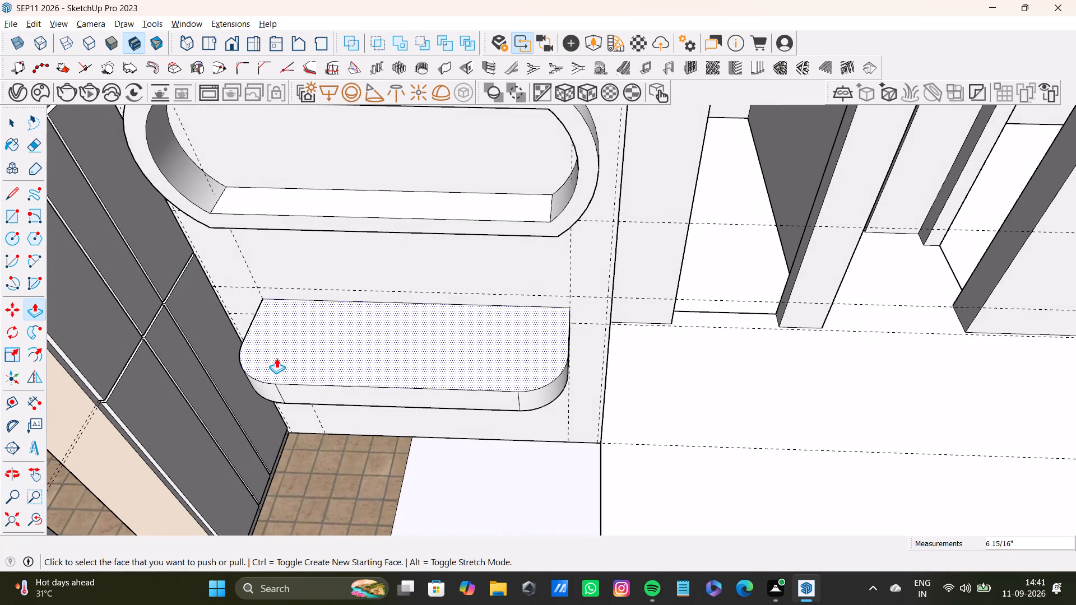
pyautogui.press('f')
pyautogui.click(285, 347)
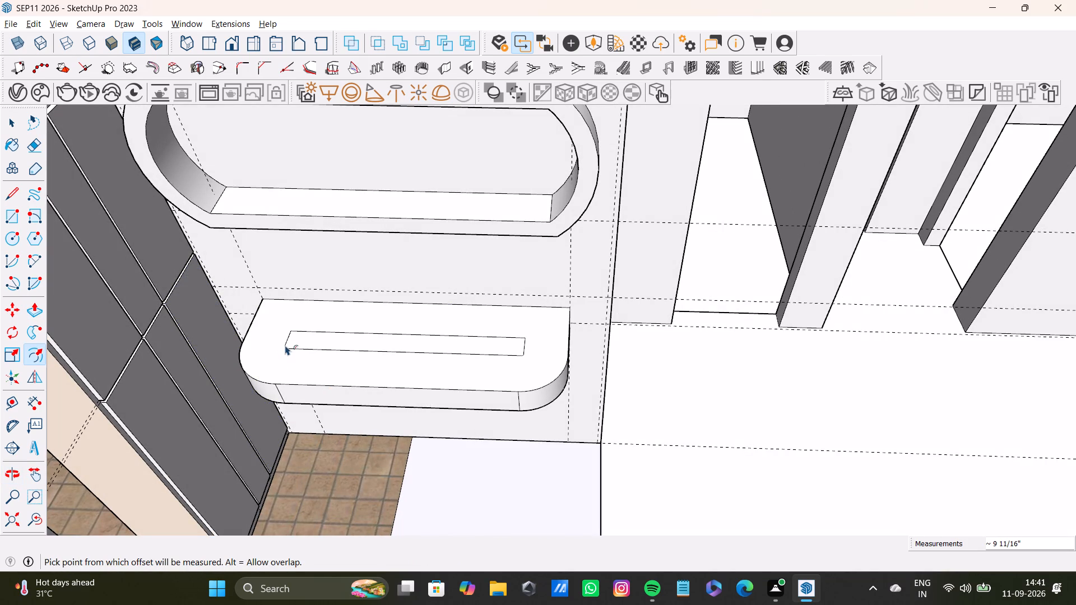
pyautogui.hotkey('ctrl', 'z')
# Offset the shelf top's outline inward by about 1 1/16" to form a narrow border.
pyautogui.moveTo(309, 341); pyautogui.dragTo(304, 352)
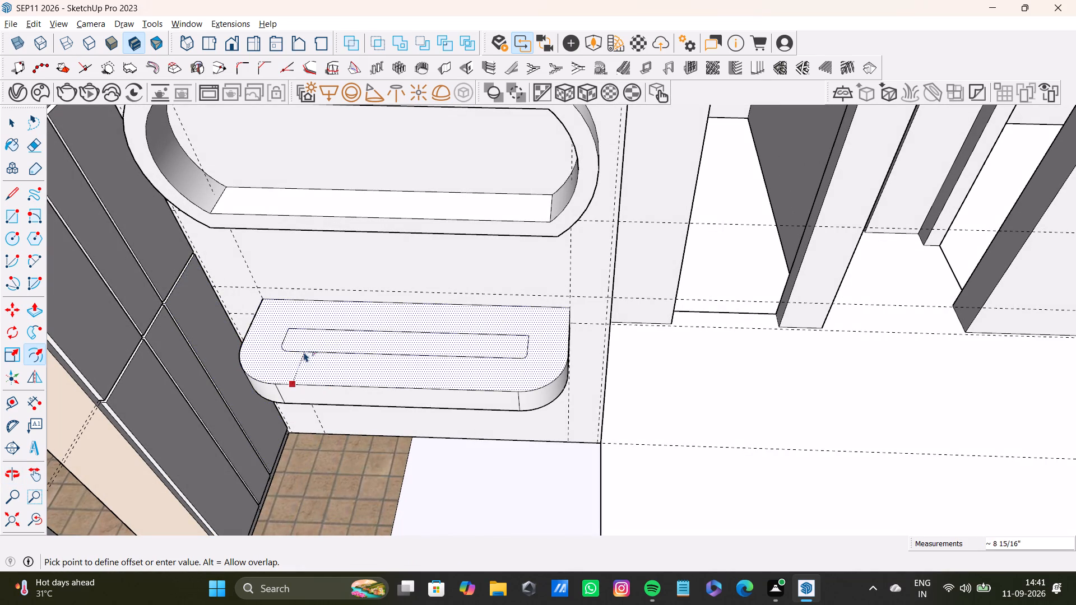
pyautogui.moveTo(304, 352); pyautogui.dragTo(286, 380)
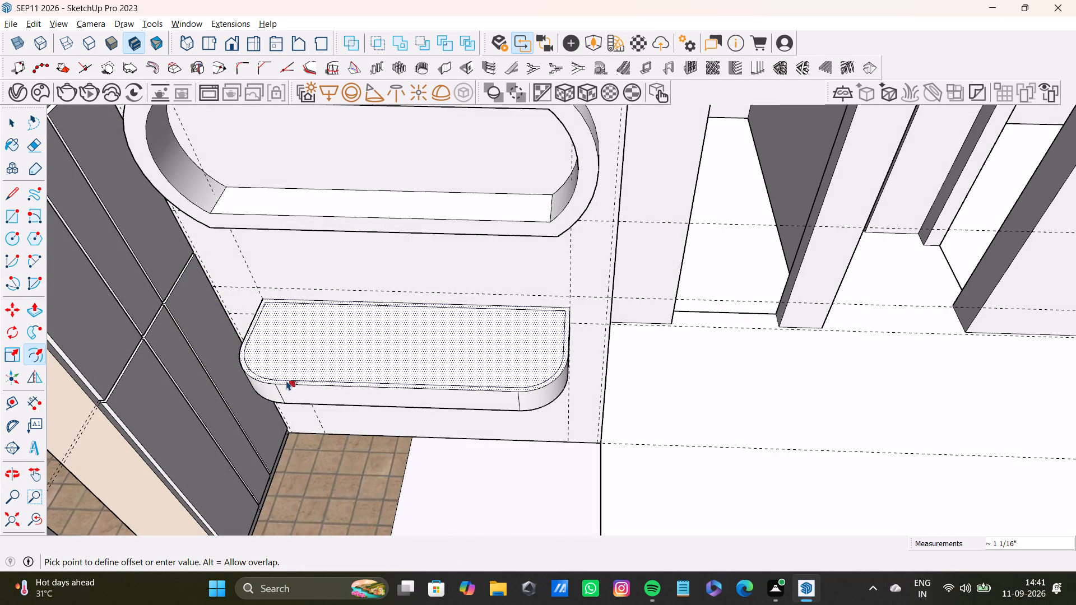
pyautogui.moveTo(286, 380); pyautogui.dragTo(286, 381)
# Pull the narrow border face on the shelf top up by about 7/16" to form a raised rim.
pyautogui.scroll(6, 441, 375)
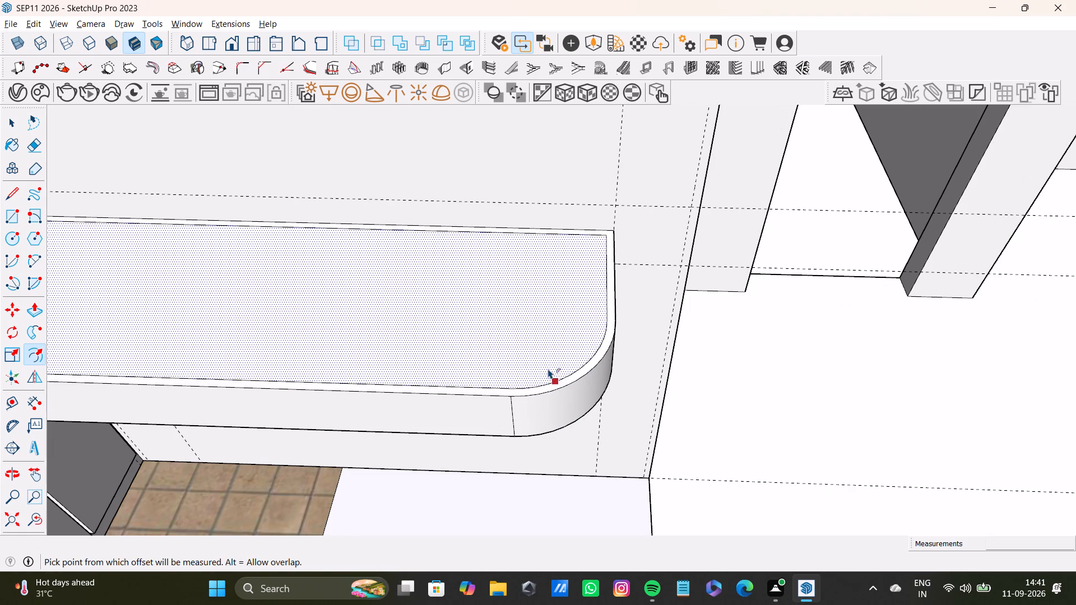
pyautogui.press('space')
pyautogui.press('p')
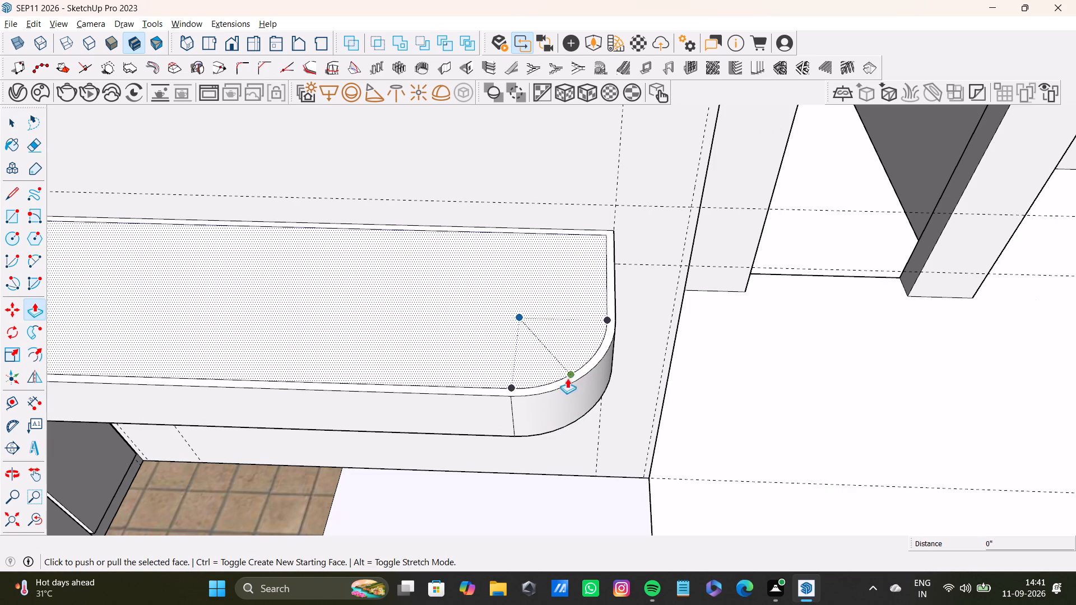
pyautogui.press('space')
pyautogui.click(569, 381)
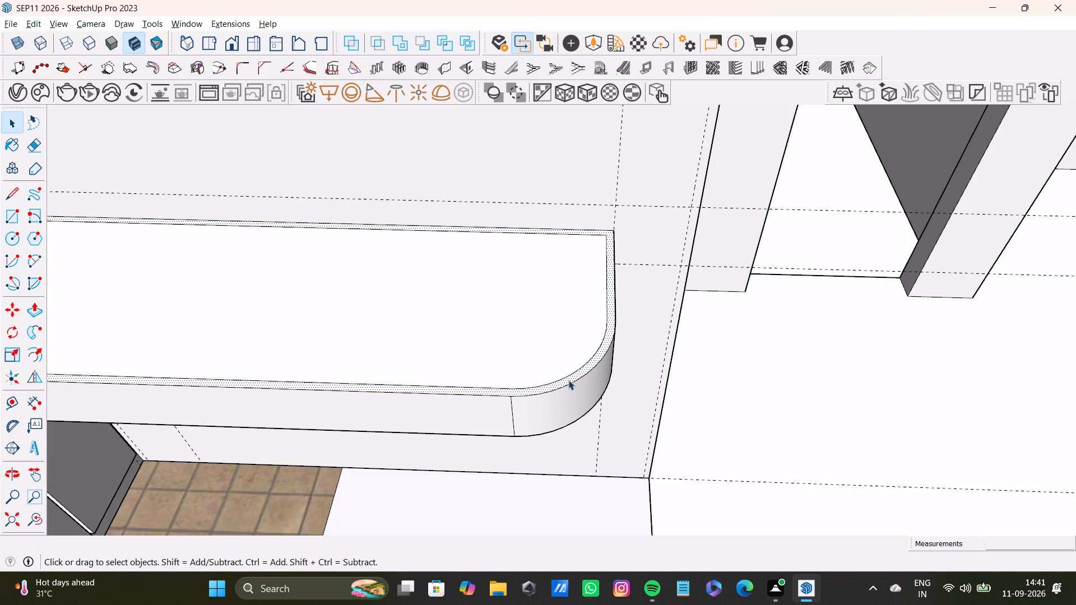
pyautogui.press('p')
pyautogui.click(568, 380)
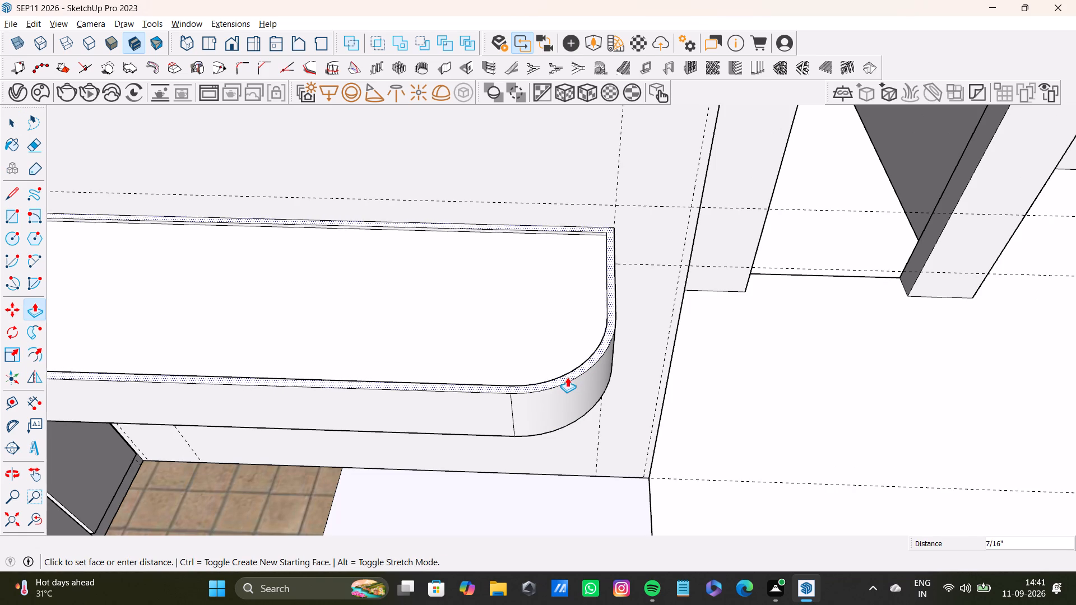
pyautogui.press('space')
pyautogui.click(568, 380)
# Examine the rimmed shelf and the niche above it from overhead, from the side and from below.
pyautogui.scroll(-11, 559, 378)
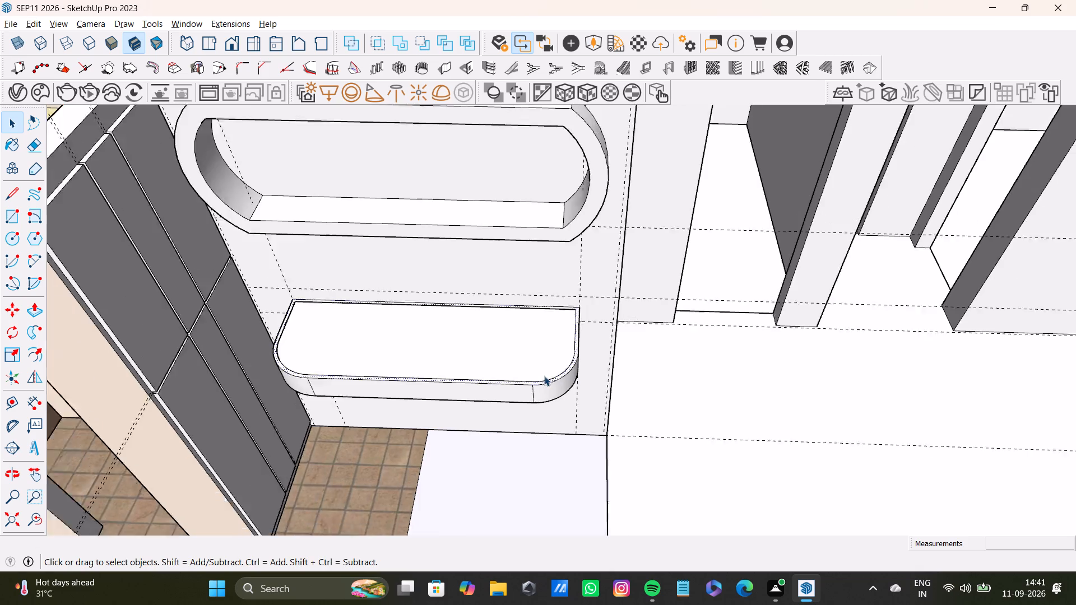
pyautogui.scroll(-1, 544, 376)
pyautogui.moveTo(542, 376); pyautogui.dragTo(535, 316, button='middle')
pyautogui.moveTo(520, 337); pyautogui.dragTo(317, 392, button='middle')
pyautogui.scroll(-4, 361, 367)
pyautogui.keyDown('shift'); pyautogui.moveTo(388, 364); pyautogui.dragTo(391, 362, button='middle'); pyautogui.keyUp('shift')
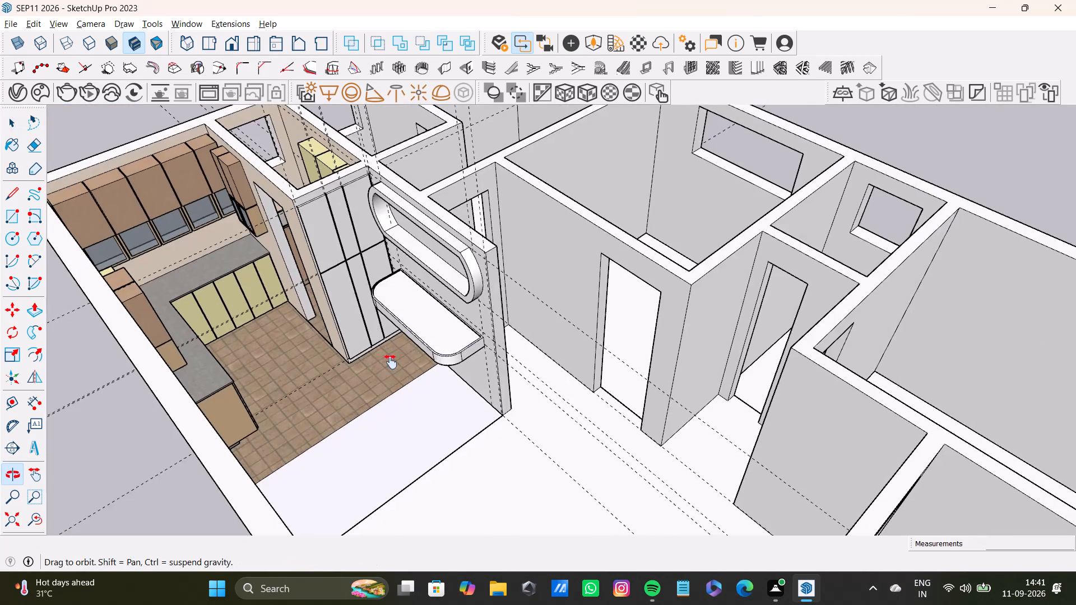
pyautogui.keyDown('shift'); pyautogui.moveTo(391, 362); pyautogui.dragTo(410, 407, button='middle'); pyautogui.keyUp('shift')
pyautogui.scroll(7, 423, 374)
pyautogui.moveTo(426, 380); pyautogui.dragTo(369, 202, button='middle')
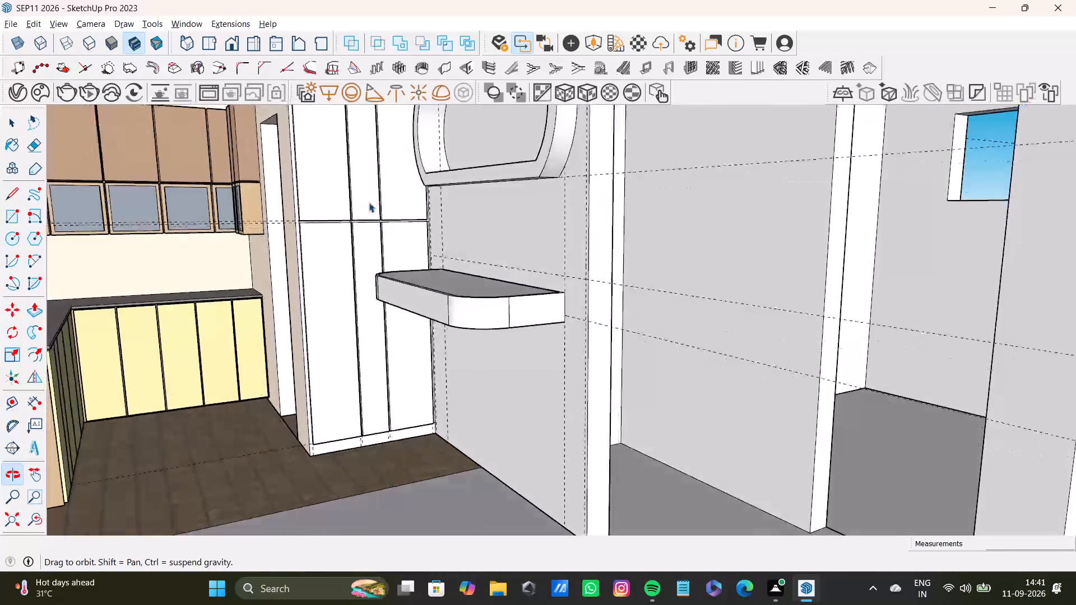
pyautogui.scroll(4, 432, 317)
pyautogui.moveTo(455, 345); pyautogui.dragTo(414, 299, button='middle')
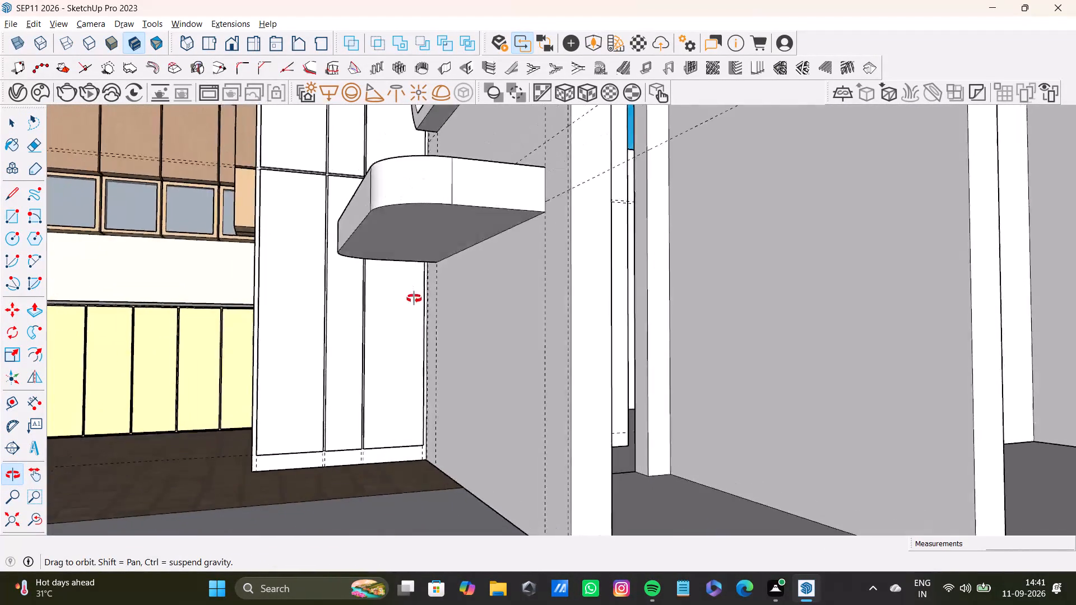
pyautogui.moveTo(414, 299); pyautogui.dragTo(532, 318, button='middle')
pyautogui.scroll(-6, 516, 320)
pyautogui.moveTo(512, 333); pyautogui.dragTo(593, 420, button='middle')
pyautogui.scroll(-4, 467, 328)
pyautogui.keyDown('shift'); pyautogui.moveTo(467, 338); pyautogui.dragTo(481, 388, button='middle'); pyautogui.keyUp('shift')
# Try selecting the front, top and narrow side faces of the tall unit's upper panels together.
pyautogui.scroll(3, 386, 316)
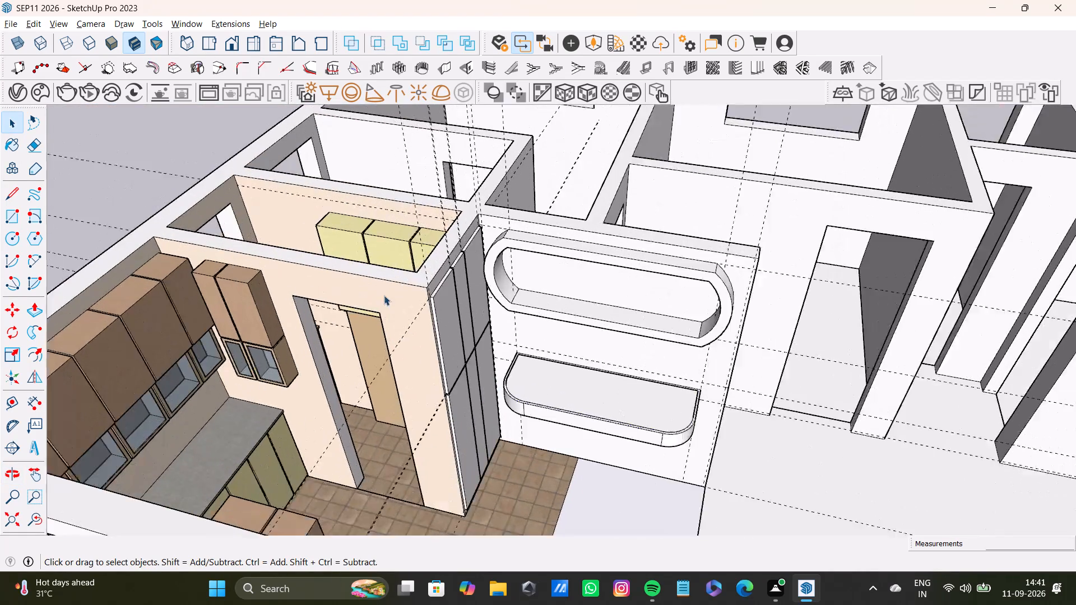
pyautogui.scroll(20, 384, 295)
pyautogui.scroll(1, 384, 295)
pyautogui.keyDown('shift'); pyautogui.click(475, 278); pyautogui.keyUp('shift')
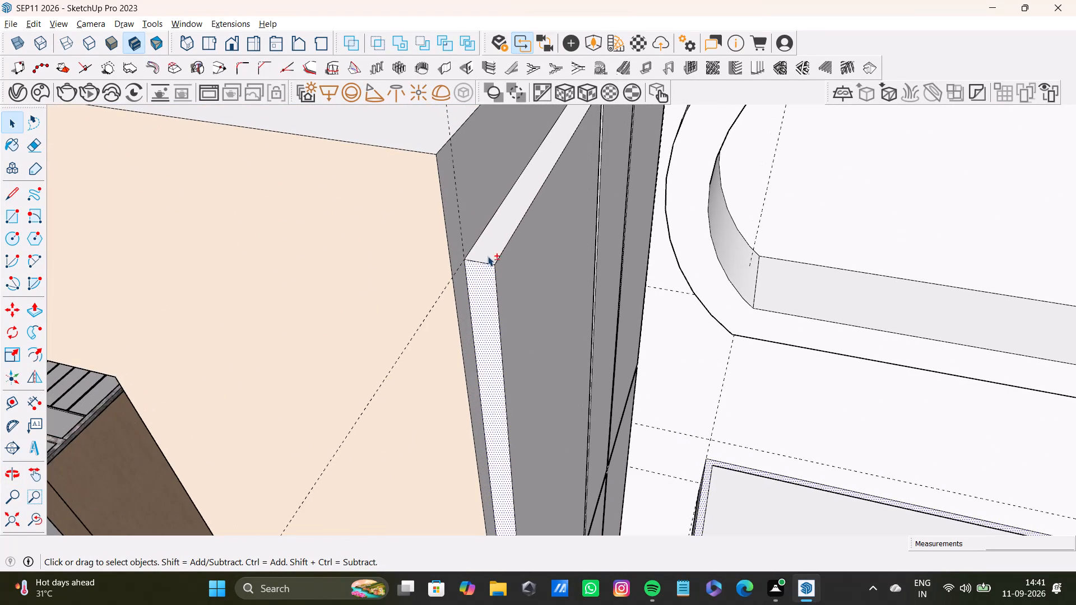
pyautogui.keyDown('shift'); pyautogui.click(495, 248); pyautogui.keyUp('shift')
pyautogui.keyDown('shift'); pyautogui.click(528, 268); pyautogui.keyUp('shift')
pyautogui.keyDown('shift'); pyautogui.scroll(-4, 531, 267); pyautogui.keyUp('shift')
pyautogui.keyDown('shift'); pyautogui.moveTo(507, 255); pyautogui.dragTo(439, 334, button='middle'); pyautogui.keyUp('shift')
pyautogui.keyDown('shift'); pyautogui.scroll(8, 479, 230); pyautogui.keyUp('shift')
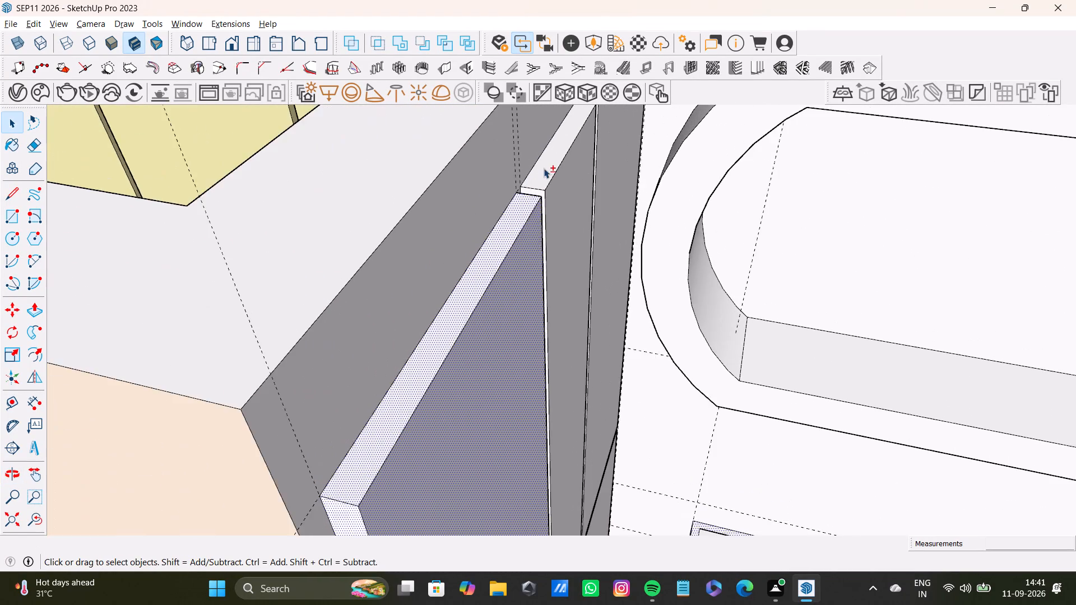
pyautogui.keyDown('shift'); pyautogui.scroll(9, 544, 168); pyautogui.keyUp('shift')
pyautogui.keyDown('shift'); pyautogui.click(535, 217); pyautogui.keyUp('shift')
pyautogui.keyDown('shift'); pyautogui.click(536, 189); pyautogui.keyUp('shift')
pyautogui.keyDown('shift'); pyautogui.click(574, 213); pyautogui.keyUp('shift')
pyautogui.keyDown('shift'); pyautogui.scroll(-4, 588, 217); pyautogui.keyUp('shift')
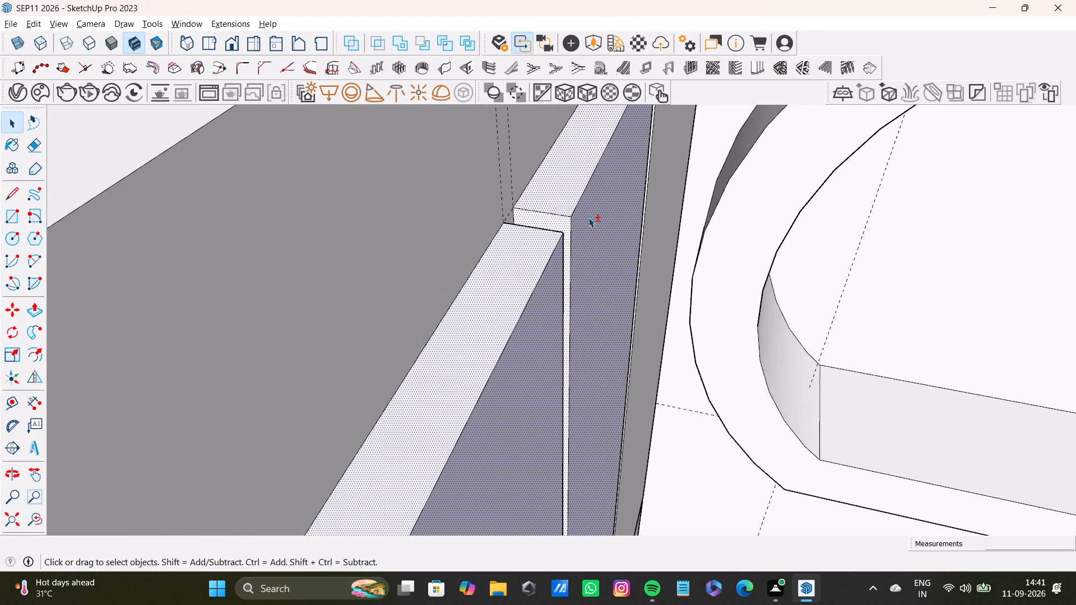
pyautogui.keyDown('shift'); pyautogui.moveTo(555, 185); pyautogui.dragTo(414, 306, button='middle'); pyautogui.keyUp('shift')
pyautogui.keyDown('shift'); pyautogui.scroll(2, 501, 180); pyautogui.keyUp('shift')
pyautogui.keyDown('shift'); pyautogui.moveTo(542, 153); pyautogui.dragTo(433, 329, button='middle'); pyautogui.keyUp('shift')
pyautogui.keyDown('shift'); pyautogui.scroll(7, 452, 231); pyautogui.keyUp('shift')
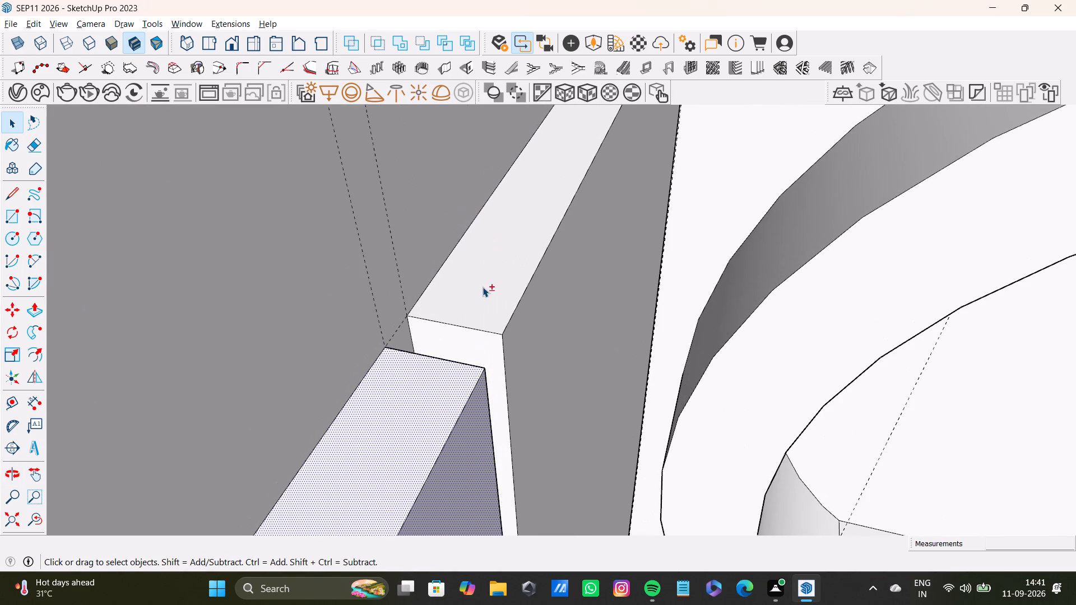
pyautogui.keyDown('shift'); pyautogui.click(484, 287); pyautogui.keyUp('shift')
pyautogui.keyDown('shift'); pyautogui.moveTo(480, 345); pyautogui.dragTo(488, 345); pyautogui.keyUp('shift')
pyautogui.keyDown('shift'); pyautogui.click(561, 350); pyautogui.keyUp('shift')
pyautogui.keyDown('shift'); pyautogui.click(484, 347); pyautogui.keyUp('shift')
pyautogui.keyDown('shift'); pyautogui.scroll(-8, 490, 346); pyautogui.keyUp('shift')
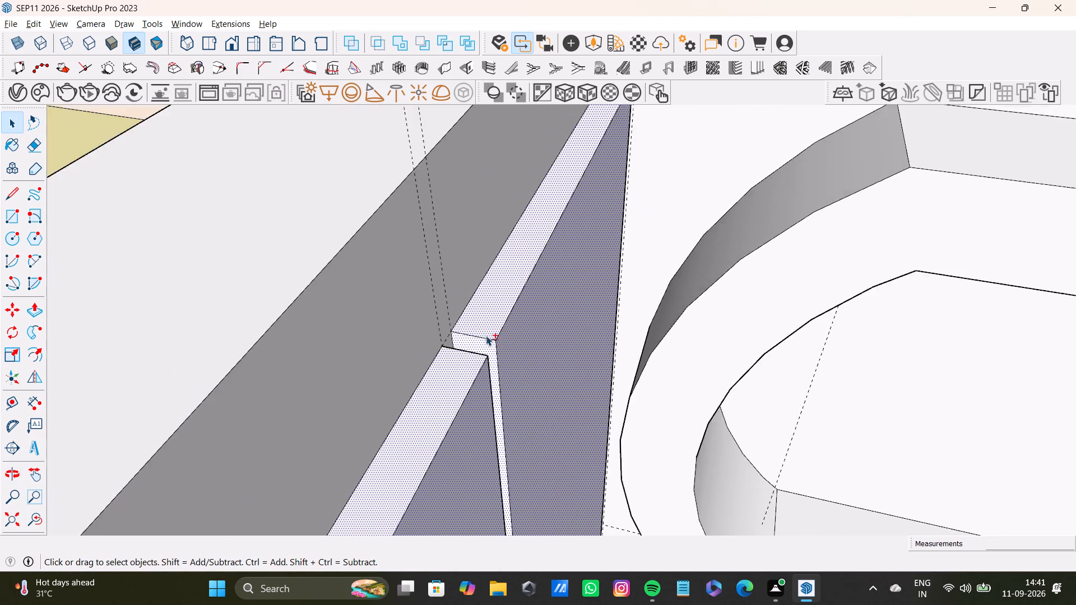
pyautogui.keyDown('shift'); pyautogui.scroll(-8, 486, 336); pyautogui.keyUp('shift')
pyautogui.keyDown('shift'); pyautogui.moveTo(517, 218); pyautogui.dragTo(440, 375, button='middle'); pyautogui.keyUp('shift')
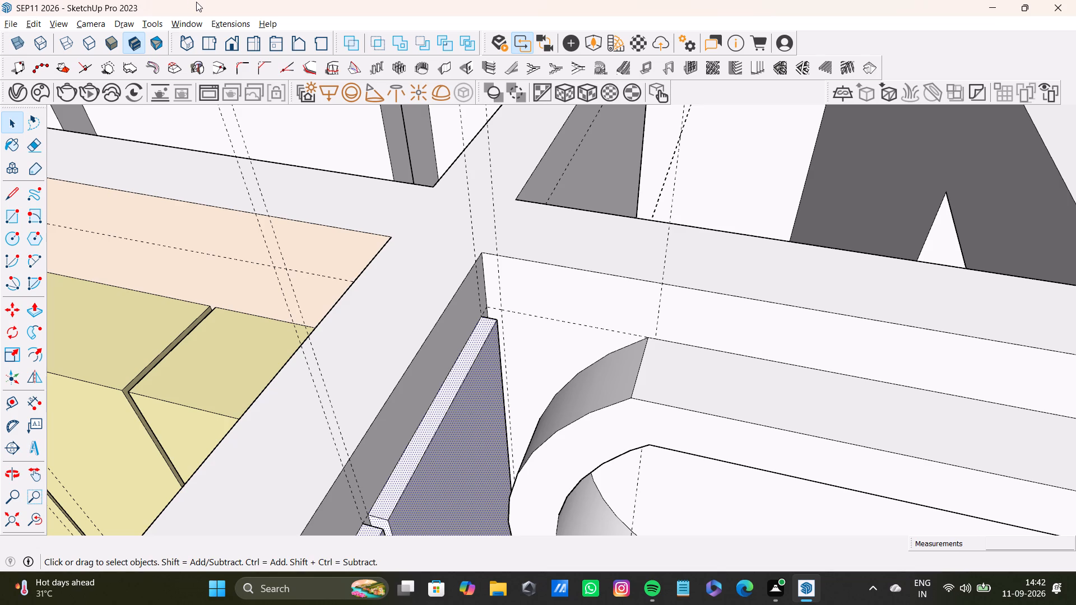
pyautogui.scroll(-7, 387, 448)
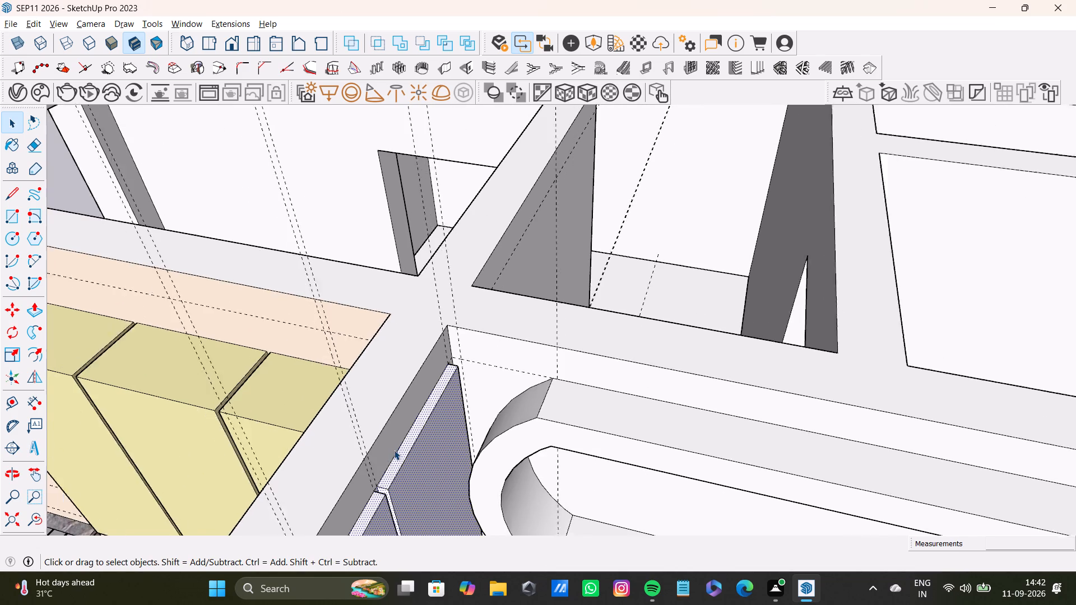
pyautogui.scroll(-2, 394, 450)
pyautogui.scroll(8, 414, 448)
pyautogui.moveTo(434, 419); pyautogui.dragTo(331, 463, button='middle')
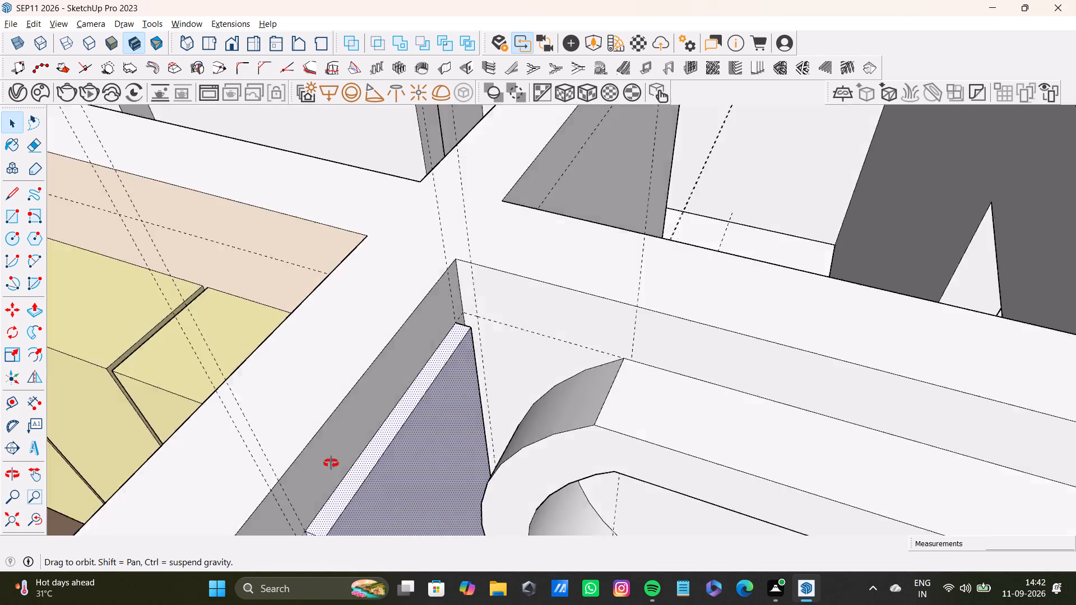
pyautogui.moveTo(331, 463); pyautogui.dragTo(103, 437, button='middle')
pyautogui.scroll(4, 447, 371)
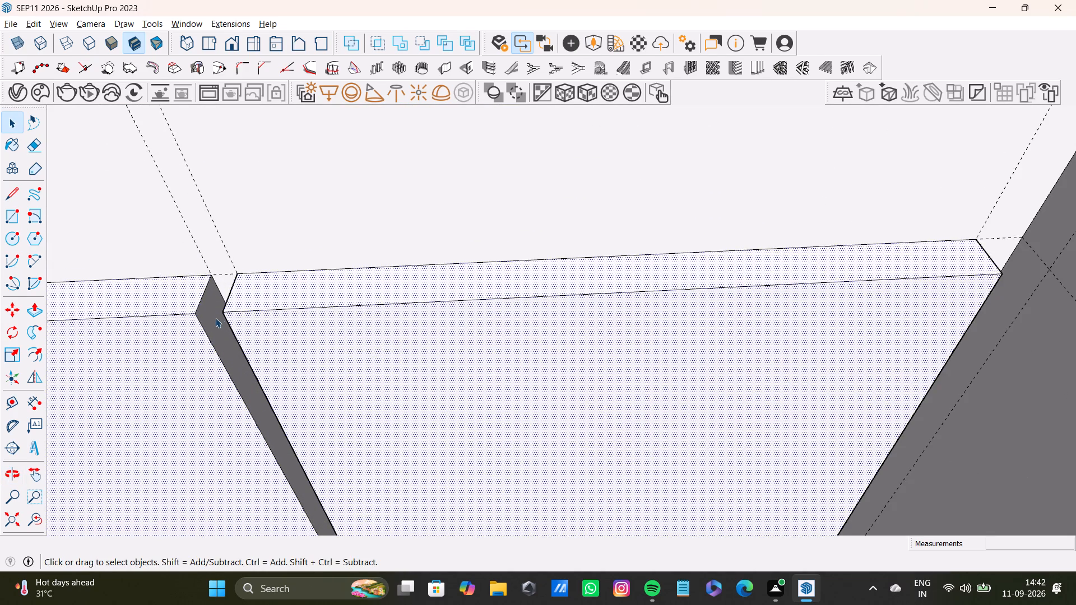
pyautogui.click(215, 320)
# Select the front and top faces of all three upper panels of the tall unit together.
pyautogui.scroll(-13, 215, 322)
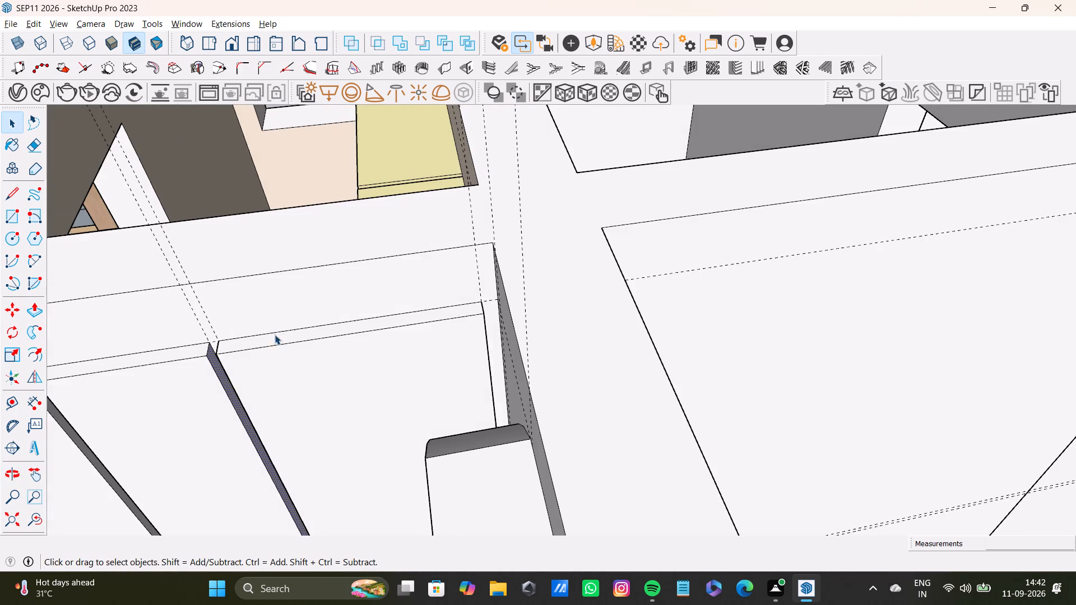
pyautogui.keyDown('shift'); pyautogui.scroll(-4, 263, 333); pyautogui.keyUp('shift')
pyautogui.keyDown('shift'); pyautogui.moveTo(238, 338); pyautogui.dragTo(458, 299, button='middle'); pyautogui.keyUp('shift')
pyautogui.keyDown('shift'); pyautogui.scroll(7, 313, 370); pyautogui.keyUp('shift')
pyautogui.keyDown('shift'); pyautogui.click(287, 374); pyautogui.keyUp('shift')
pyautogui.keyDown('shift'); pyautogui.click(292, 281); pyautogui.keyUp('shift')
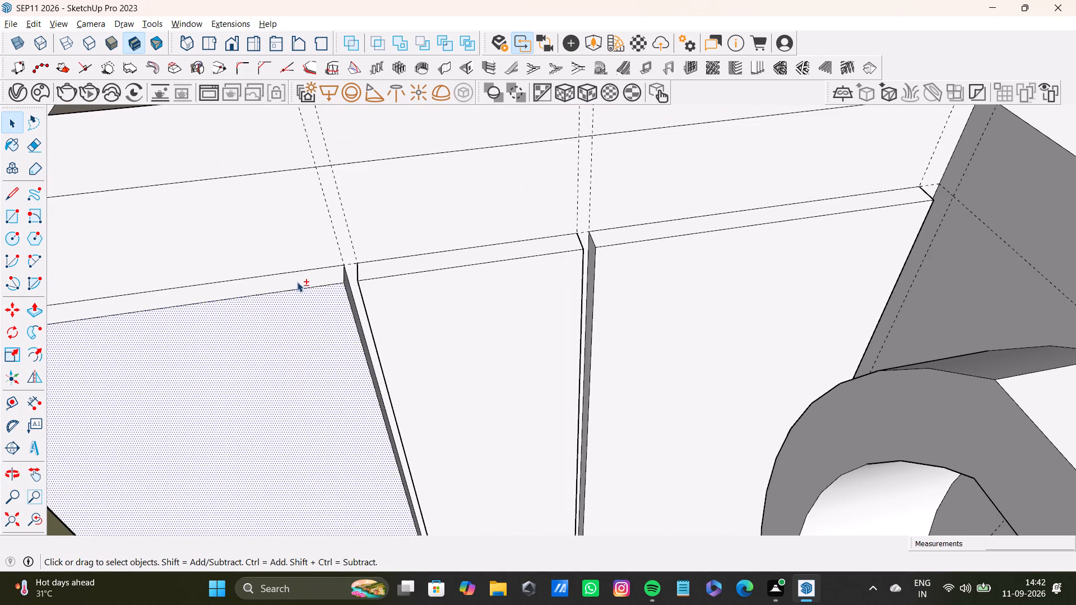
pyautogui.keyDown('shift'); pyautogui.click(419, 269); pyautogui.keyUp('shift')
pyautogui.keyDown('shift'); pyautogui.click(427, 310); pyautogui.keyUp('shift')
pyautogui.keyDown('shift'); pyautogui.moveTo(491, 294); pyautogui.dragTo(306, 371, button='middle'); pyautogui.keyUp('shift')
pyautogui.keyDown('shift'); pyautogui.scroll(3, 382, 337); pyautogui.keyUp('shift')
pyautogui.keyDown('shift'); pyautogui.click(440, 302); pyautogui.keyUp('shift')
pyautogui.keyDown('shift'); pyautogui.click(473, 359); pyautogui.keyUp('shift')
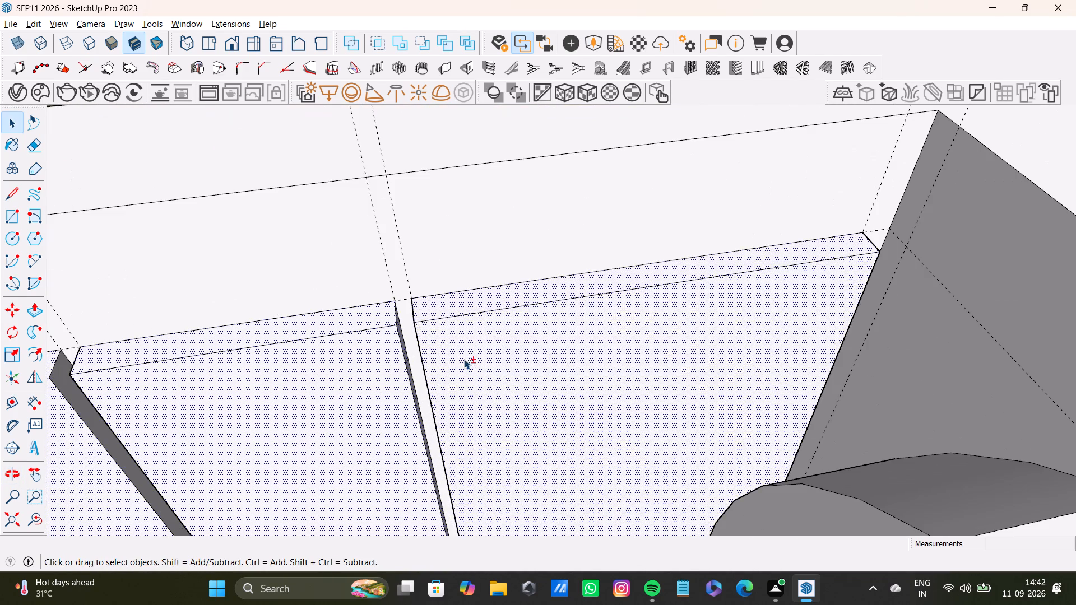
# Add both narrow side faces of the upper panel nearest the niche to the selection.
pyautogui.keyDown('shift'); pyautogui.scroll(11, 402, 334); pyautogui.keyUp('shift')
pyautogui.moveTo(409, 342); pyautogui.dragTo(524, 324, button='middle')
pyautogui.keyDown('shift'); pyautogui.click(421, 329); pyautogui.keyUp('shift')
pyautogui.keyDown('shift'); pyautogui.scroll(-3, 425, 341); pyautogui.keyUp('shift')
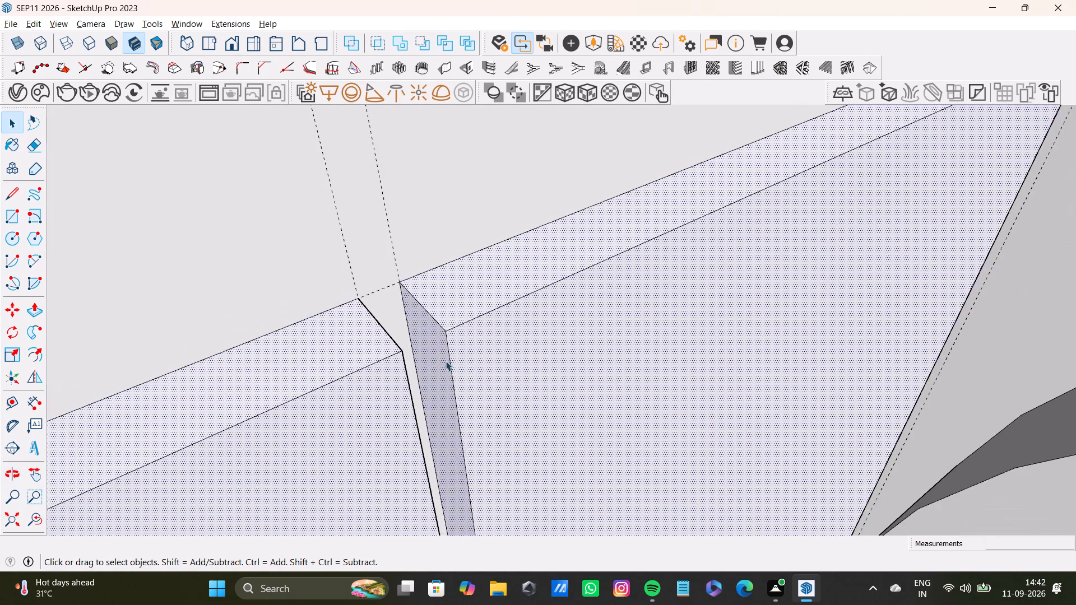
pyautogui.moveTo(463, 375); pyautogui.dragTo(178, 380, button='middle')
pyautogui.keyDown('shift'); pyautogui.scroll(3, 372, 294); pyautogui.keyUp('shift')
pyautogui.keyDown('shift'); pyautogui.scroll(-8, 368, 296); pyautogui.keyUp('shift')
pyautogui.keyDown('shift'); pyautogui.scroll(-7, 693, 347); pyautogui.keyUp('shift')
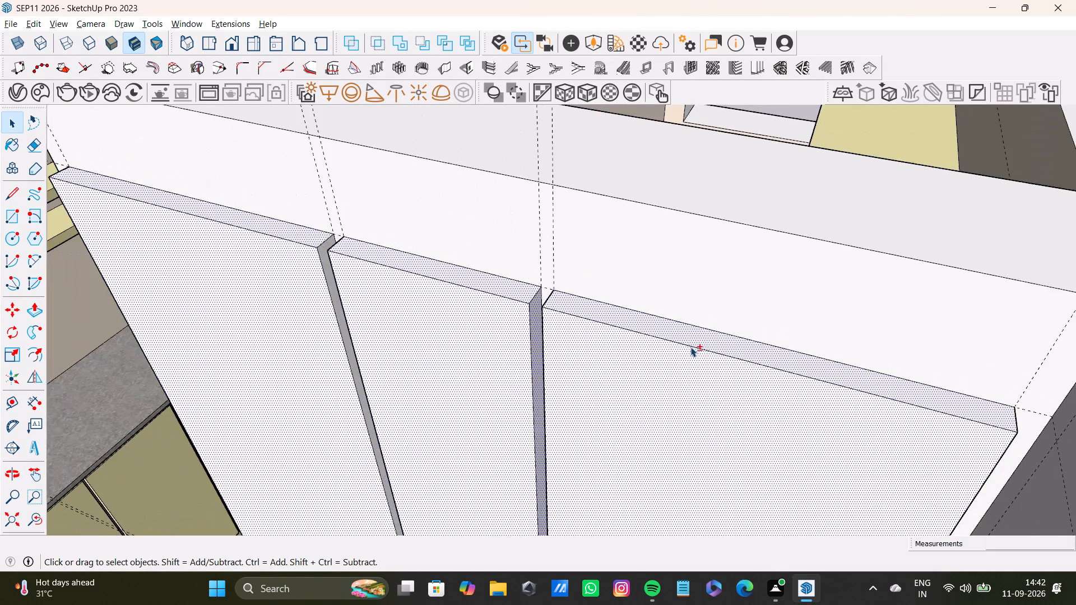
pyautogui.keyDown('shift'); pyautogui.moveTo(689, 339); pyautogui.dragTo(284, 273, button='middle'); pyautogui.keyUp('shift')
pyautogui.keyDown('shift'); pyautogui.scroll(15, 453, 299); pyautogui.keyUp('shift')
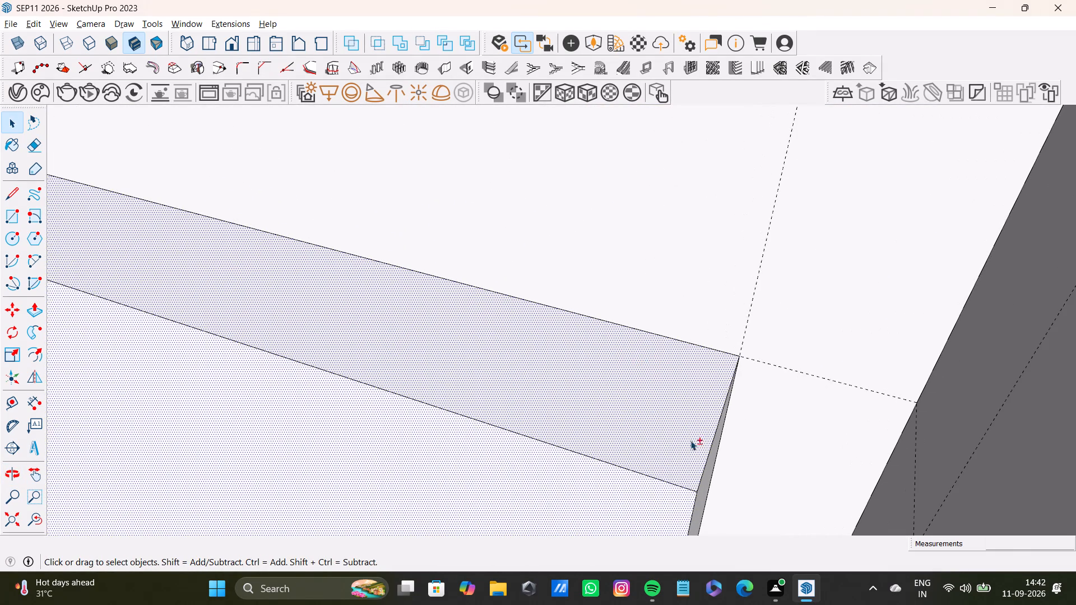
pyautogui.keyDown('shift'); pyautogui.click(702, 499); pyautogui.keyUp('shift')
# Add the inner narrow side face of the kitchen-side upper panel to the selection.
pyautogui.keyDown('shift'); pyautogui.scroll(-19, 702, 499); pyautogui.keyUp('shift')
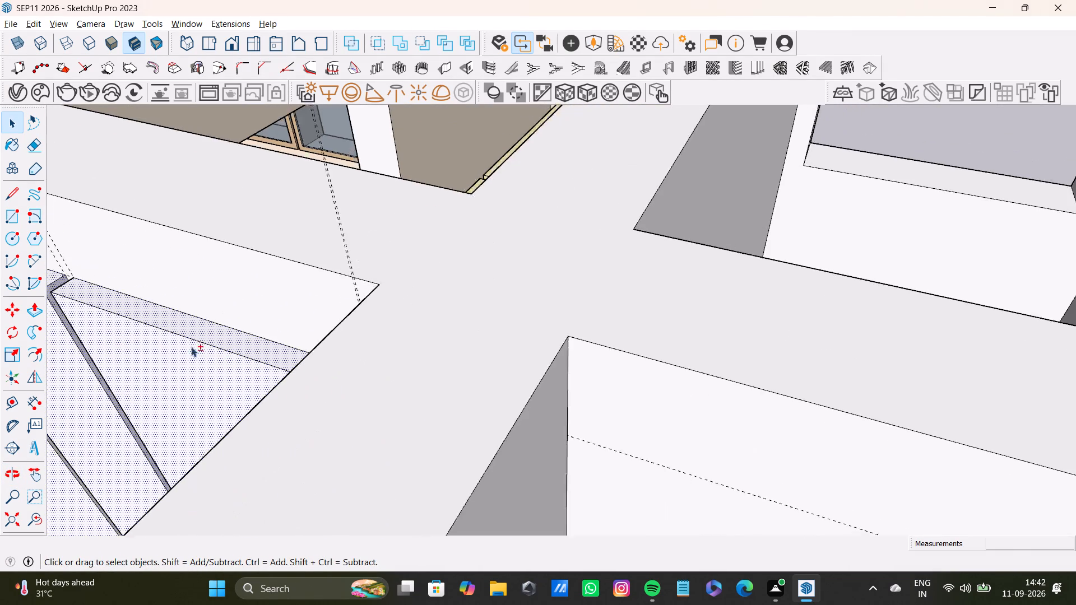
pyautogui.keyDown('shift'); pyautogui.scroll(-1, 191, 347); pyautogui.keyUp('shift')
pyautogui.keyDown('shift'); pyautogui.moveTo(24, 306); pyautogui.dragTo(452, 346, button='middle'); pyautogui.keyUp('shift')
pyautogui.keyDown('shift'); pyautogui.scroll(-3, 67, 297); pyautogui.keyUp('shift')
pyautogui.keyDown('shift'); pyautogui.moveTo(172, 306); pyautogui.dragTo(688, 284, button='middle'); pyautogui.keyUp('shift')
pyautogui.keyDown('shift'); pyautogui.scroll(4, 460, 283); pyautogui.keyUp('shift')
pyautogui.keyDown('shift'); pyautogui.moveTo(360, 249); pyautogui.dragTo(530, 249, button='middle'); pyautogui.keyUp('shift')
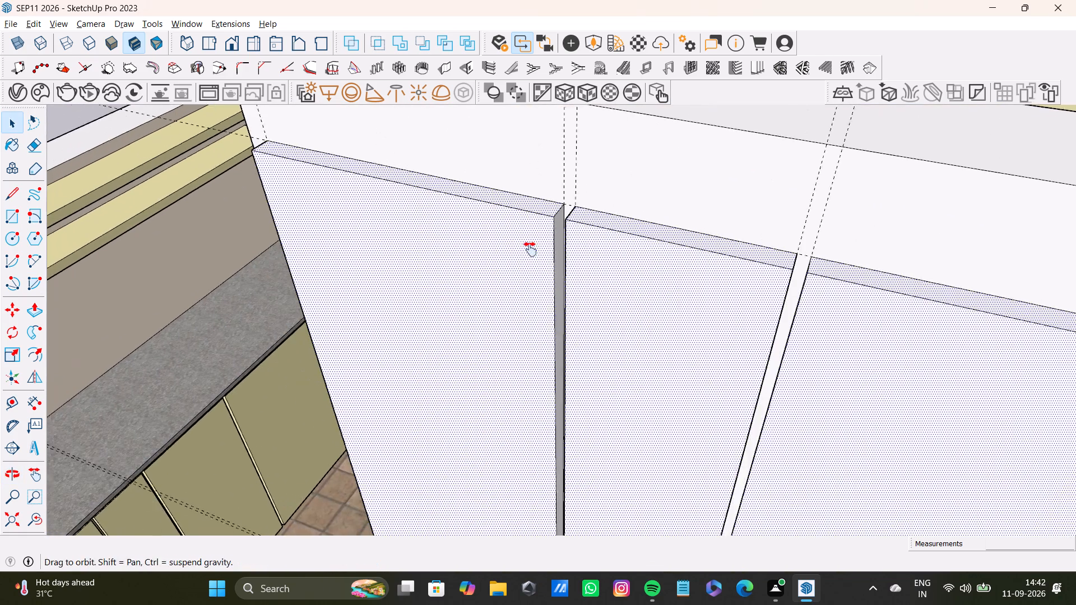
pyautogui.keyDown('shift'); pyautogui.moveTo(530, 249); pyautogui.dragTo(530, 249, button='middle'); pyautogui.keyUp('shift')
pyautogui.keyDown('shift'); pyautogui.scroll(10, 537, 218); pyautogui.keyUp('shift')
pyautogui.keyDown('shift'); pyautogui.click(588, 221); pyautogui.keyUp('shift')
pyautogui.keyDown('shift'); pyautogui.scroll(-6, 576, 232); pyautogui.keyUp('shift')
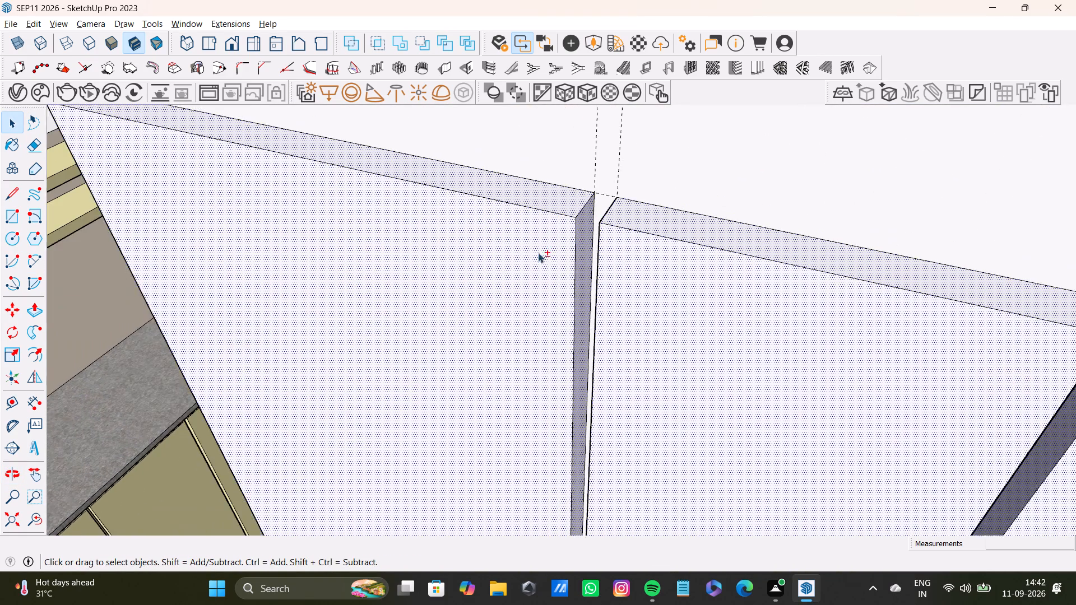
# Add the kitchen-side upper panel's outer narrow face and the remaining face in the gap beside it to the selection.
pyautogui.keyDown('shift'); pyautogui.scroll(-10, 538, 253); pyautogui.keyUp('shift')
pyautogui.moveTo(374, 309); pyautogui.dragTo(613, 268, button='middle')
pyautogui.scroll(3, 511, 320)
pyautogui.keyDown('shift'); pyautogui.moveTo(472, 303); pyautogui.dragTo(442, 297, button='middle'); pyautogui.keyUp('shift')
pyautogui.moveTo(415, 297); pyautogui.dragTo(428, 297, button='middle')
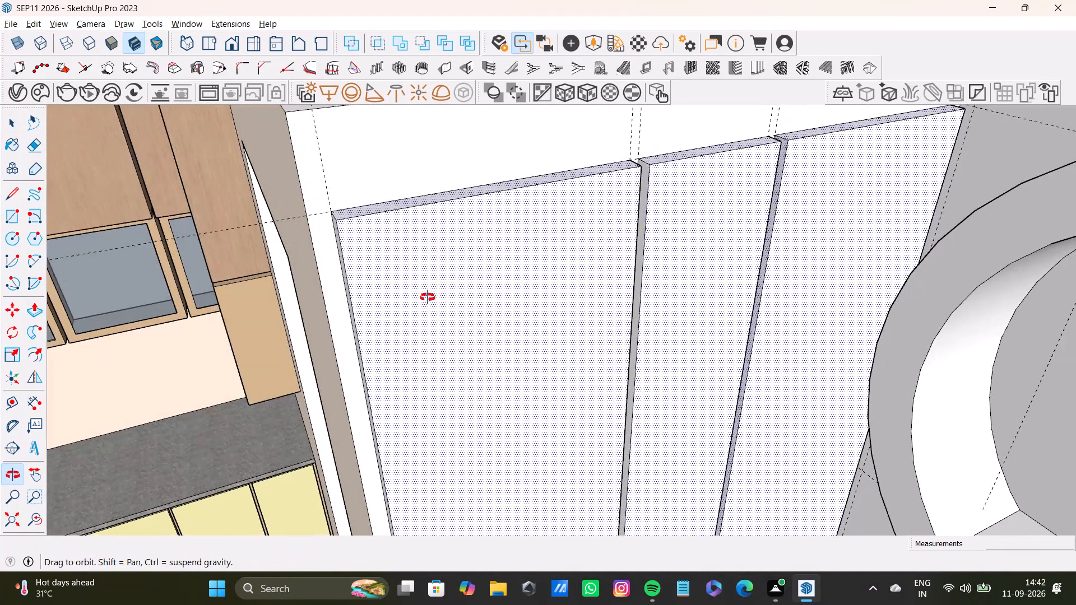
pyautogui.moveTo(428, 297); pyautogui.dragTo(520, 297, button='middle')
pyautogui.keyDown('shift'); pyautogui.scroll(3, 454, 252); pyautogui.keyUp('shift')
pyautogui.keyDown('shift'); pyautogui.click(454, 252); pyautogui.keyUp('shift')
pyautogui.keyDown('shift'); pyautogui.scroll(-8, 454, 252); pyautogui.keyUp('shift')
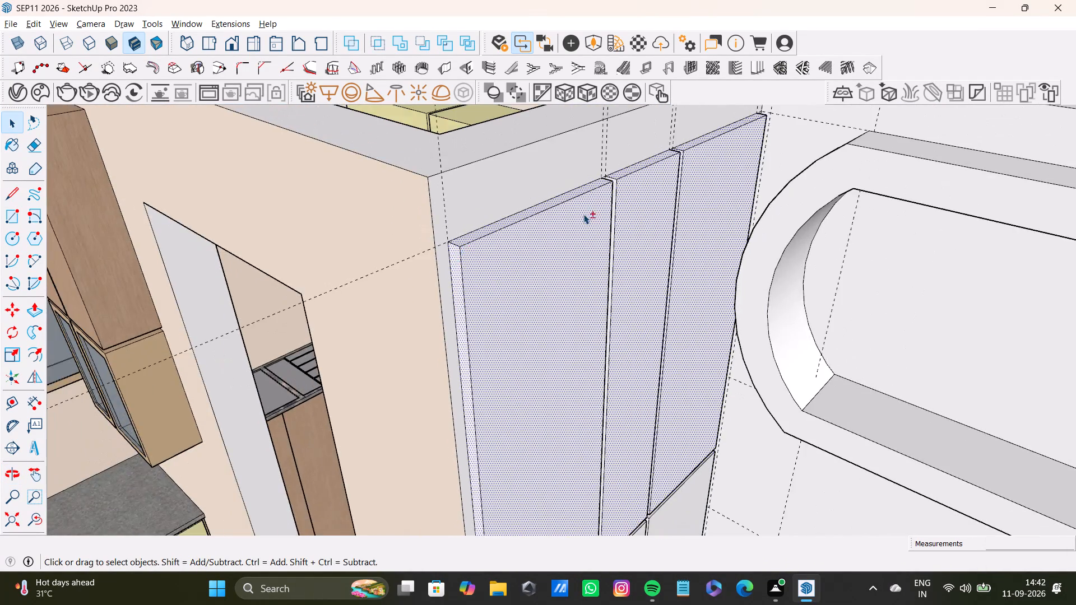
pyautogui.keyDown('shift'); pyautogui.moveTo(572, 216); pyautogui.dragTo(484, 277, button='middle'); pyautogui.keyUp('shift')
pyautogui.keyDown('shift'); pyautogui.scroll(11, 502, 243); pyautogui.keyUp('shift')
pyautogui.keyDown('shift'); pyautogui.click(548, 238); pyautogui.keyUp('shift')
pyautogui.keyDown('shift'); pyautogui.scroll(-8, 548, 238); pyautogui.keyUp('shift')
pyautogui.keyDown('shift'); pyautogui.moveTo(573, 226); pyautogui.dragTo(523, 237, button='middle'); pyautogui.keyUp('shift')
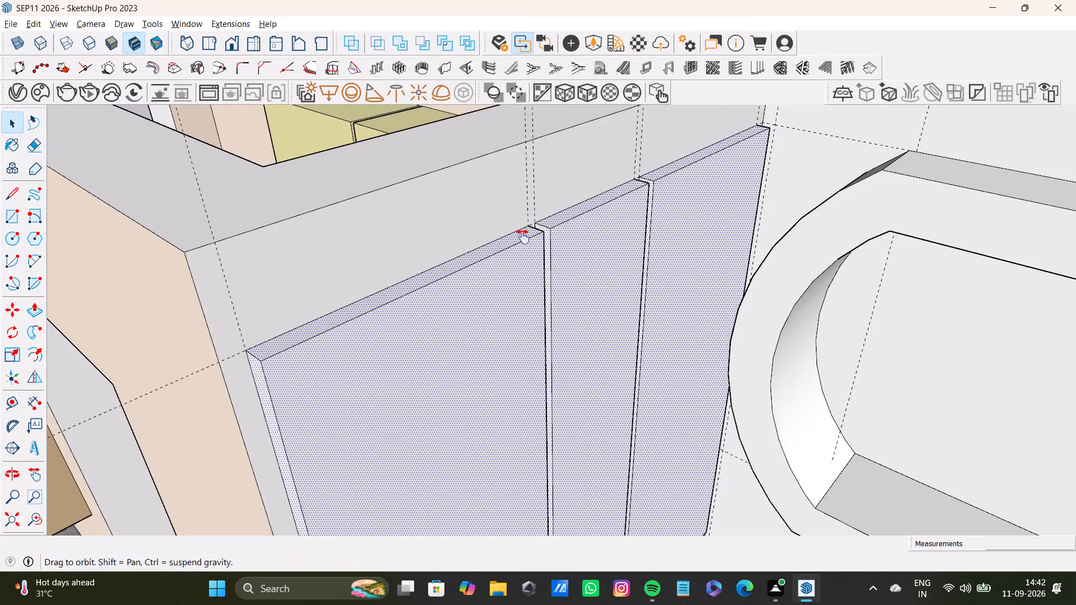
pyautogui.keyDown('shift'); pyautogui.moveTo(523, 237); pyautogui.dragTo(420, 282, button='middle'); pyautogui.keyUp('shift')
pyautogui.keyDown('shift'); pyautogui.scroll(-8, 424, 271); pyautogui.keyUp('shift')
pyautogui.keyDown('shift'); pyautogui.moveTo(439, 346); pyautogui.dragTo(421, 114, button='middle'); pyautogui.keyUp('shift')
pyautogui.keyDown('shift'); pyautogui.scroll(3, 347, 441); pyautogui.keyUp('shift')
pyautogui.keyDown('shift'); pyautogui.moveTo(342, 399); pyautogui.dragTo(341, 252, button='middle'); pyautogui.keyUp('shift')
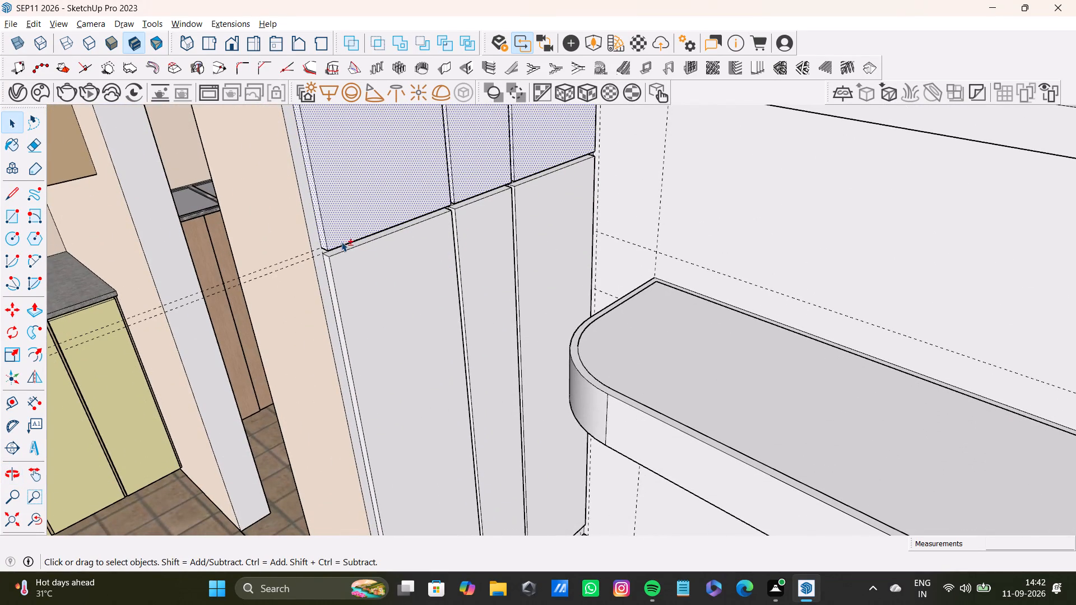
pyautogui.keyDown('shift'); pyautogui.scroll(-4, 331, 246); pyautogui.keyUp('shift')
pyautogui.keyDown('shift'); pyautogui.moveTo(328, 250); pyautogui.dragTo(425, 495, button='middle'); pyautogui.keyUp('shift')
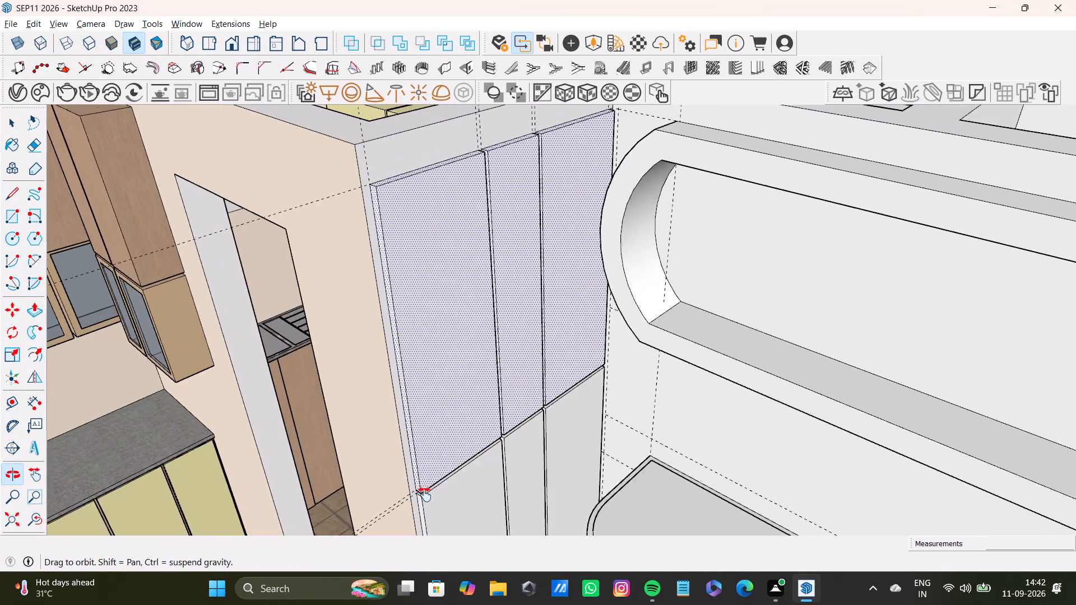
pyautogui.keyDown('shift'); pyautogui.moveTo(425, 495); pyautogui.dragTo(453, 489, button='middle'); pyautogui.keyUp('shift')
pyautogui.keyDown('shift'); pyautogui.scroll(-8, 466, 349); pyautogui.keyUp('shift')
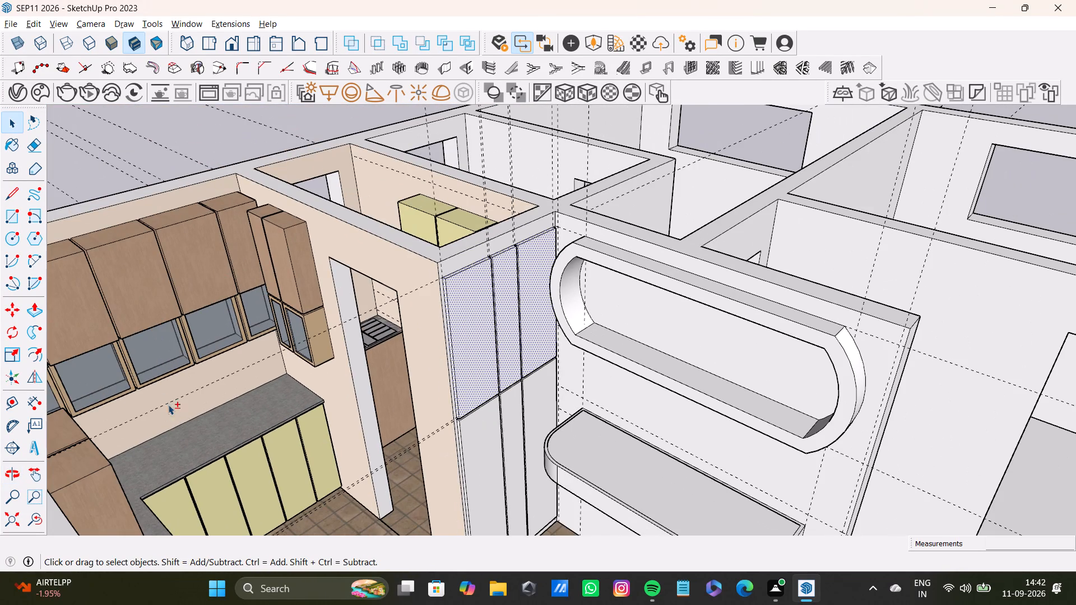
# Sample the 0048_PaleGoldenrod colour from the kitchen's base cabinet doors.
pyautogui.keyDown('shift'); pyautogui.click(16, 189); pyautogui.keyUp('shift')
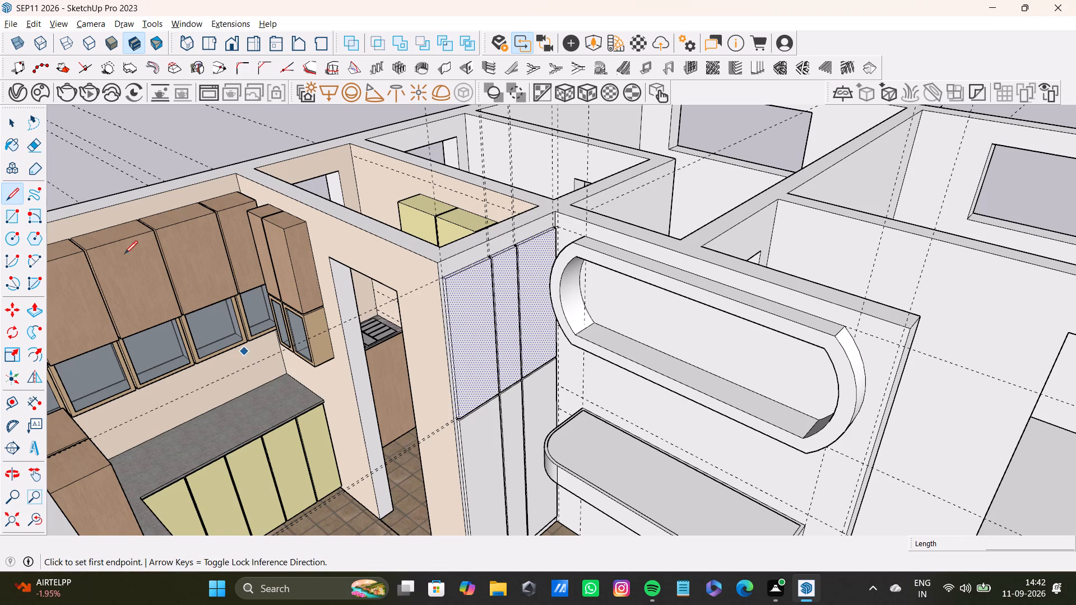
pyautogui.keyDown('shift'); pyautogui.click(9, 146); pyautogui.keyUp('shift')
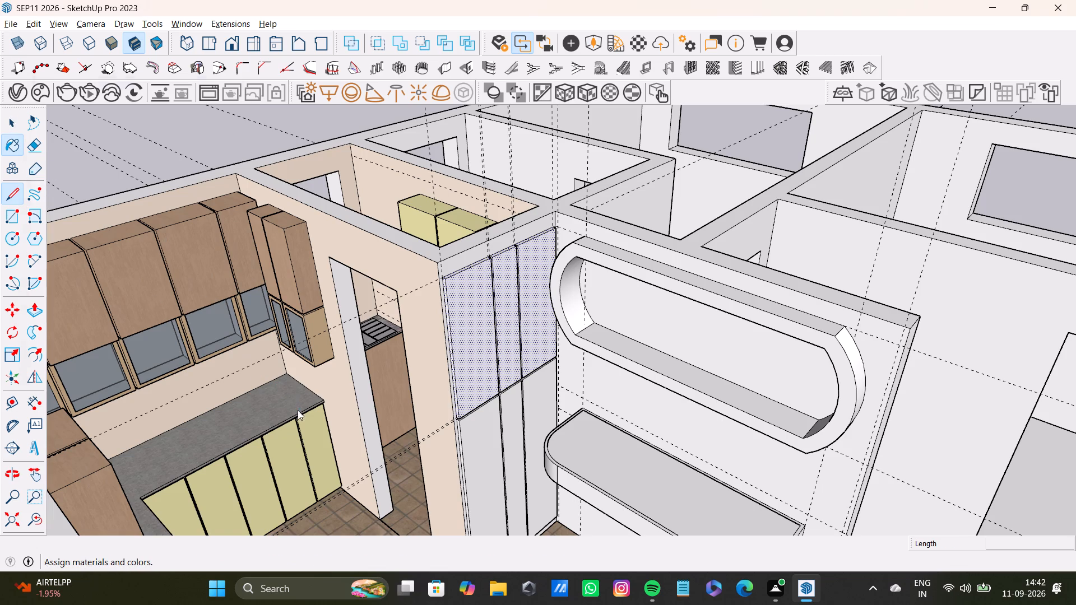
pyautogui.keyDown('shift'); pyautogui.click(244, 151); pyautogui.keyUp('shift')
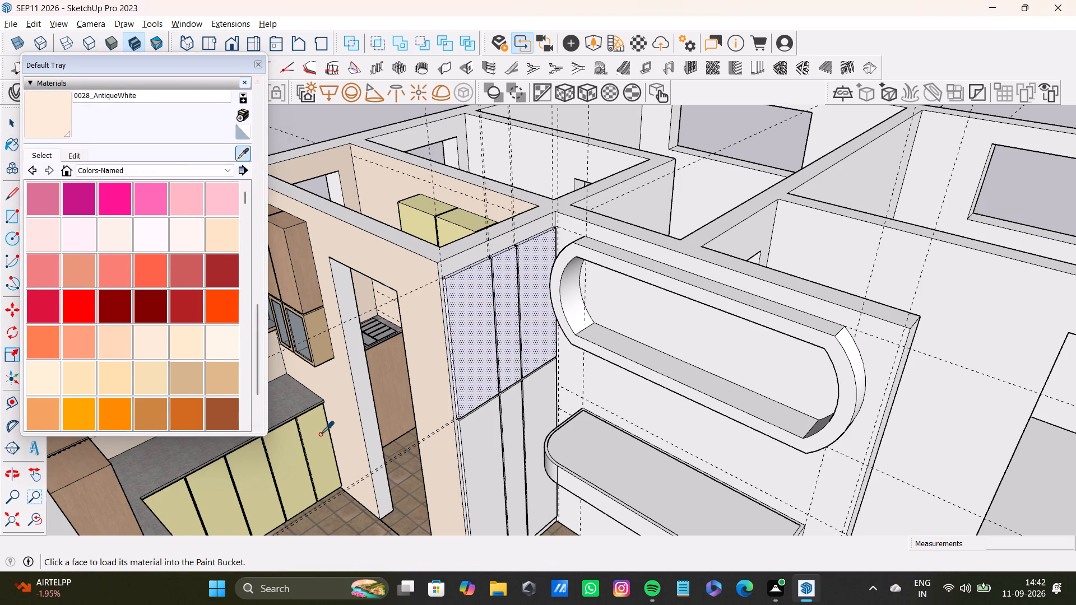
pyautogui.keyDown('shift'); pyautogui.click(320, 434); pyautogui.keyUp('shift')
pyautogui.click(57, 104)
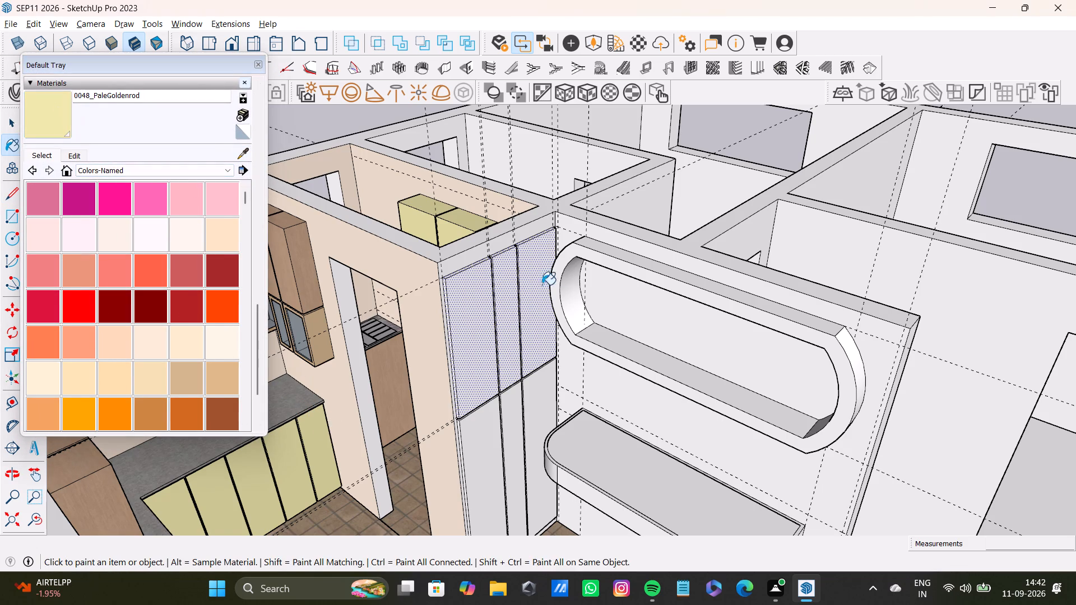
pyautogui.press('space')
# Select the kitchen-side upper panel's front and its top, side and bottom edge faces, and paint them with 0048_PaleGoldenrod.
pyautogui.click(336, 127)
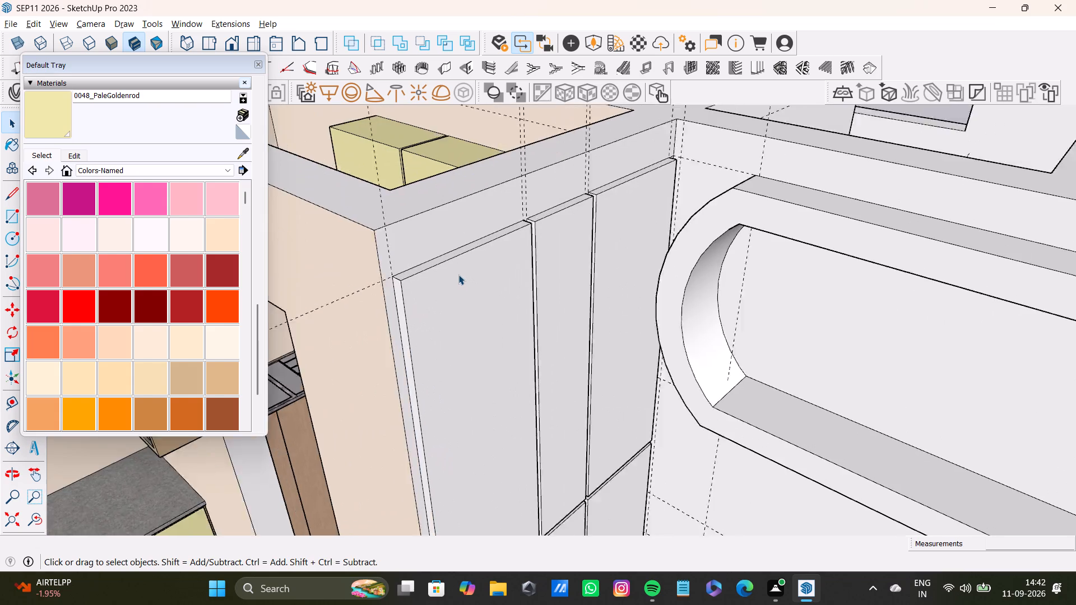
pyautogui.click(433, 258)
pyautogui.click(432, 281)
pyautogui.click(358, 313)
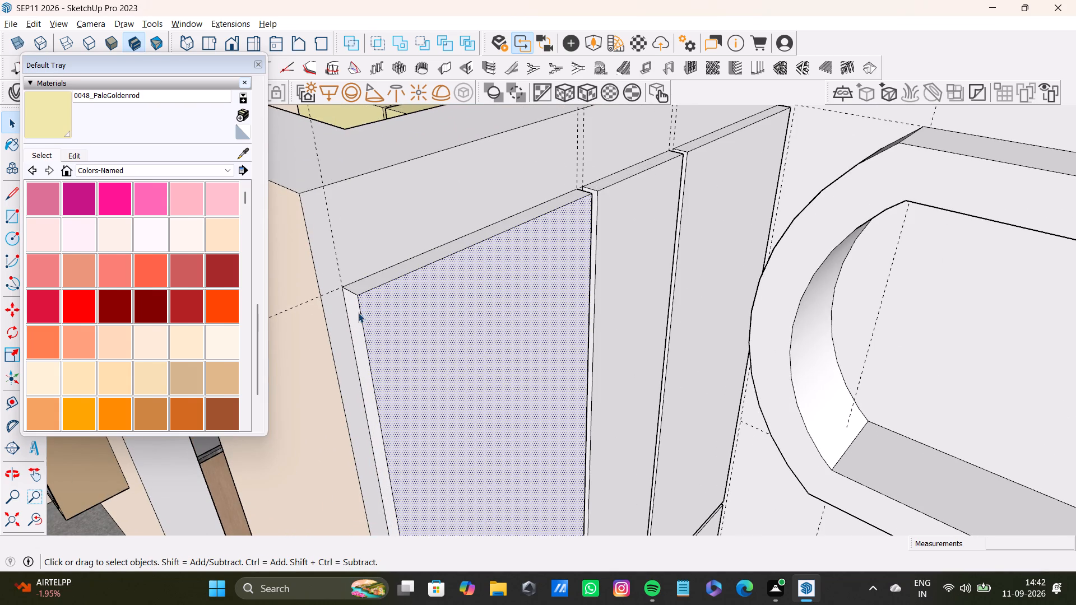
pyautogui.click(373, 280)
pyautogui.click(393, 293)
pyautogui.keyDown('shift'); pyautogui.scroll(7, 355, 305); pyautogui.keyUp('shift')
pyautogui.keyDown('shift'); pyautogui.click(360, 268); pyautogui.keyUp('shift')
pyautogui.keyDown('shift'); pyautogui.moveTo(338, 332); pyautogui.dragTo(343, 324); pyautogui.keyUp('shift')
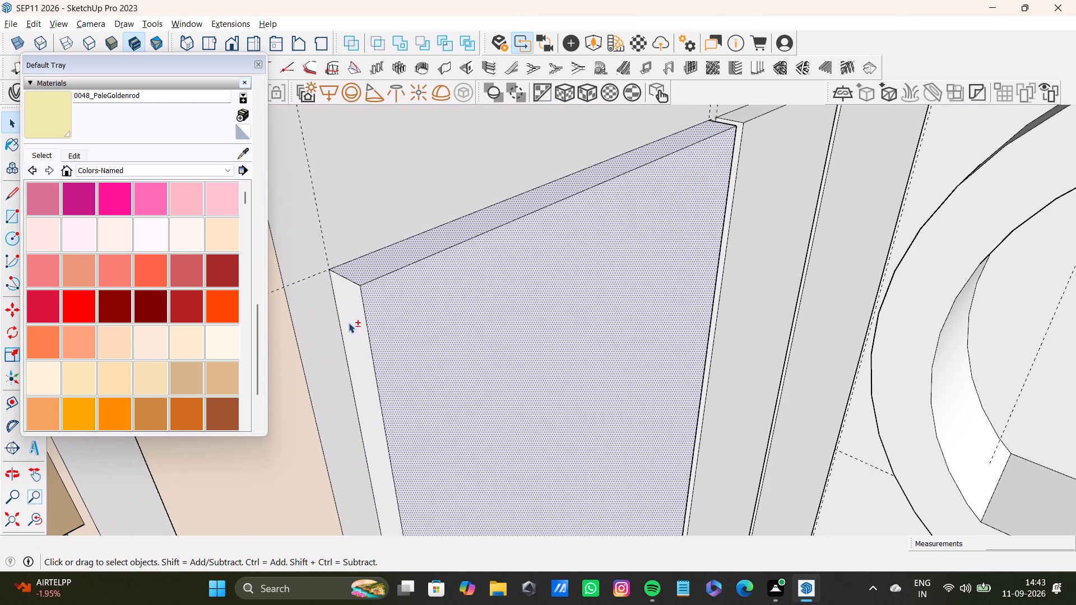
pyautogui.keyDown('shift'); pyautogui.click(351, 321); pyautogui.keyUp('shift')
pyautogui.keyDown('shift'); pyautogui.click(361, 320); pyautogui.keyUp('shift')
pyautogui.moveTo(726, 328); pyautogui.dragTo(545, 353, button='middle')
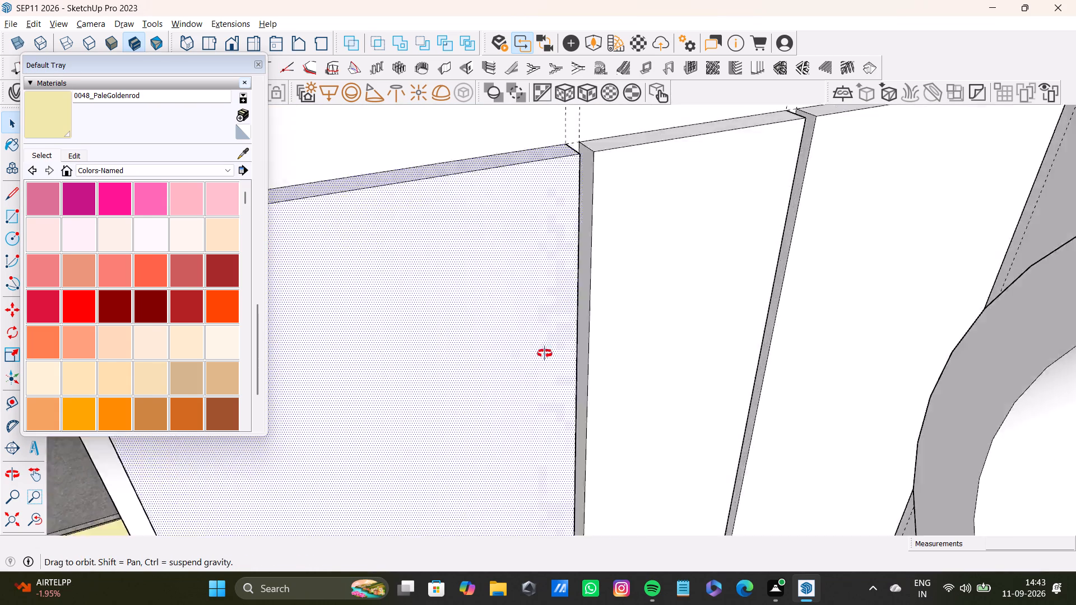
pyautogui.moveTo(545, 353); pyautogui.dragTo(382, 365, button='middle')
pyautogui.keyDown('shift'); pyautogui.scroll(1, 383, 300); pyautogui.keyUp('shift')
pyautogui.keyDown('shift'); pyautogui.moveTo(378, 290); pyautogui.dragTo(507, 355, button='middle'); pyautogui.keyUp('shift')
pyautogui.keyDown('shift'); pyautogui.scroll(5, 452, 256); pyautogui.keyUp('shift')
pyautogui.keyDown('shift'); pyautogui.click(441, 207); pyautogui.keyUp('shift')
pyautogui.keyDown('shift'); pyautogui.scroll(-2, 434, 235); pyautogui.keyUp('shift')
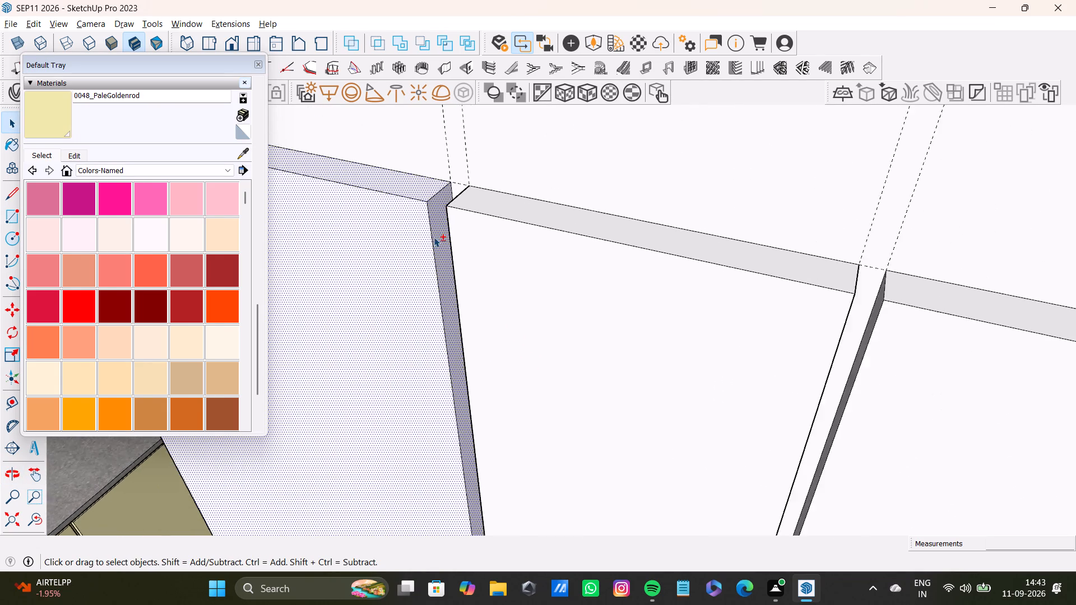
pyautogui.keyDown('shift'); pyautogui.scroll(-11, 434, 237); pyautogui.keyUp('shift')
pyautogui.keyDown('shift'); pyautogui.moveTo(442, 424); pyautogui.dragTo(513, 187, button='middle'); pyautogui.keyUp('shift')
pyautogui.keyDown('shift'); pyautogui.scroll(-4, 508, 299); pyautogui.keyUp('shift')
pyautogui.keyDown('shift'); pyautogui.scroll(8, 509, 333); pyautogui.keyUp('shift')
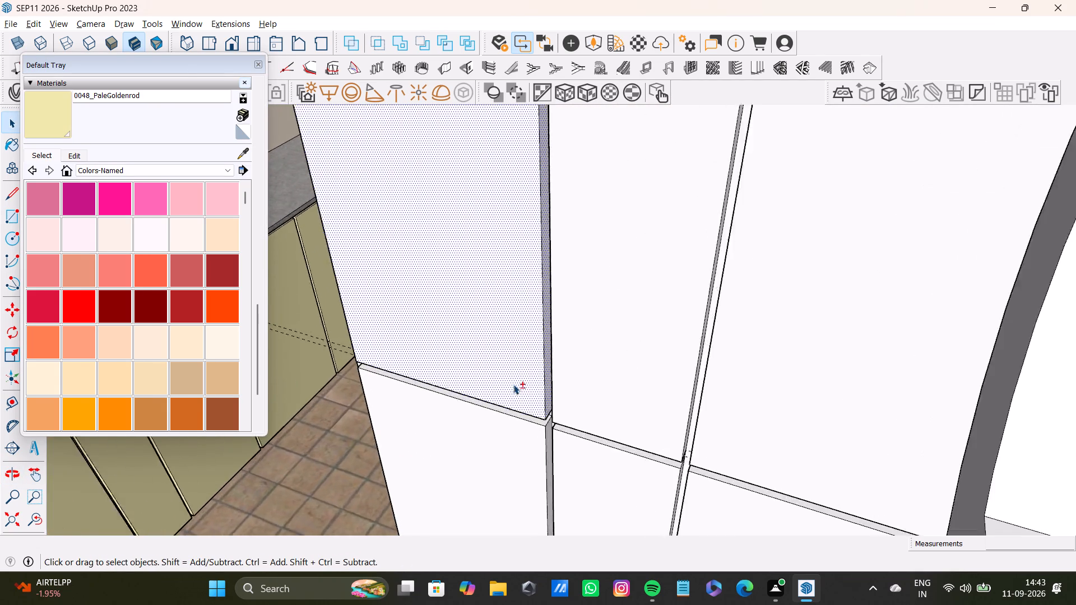
pyautogui.keyDown('shift'); pyautogui.scroll(5, 513, 384); pyautogui.keyUp('shift')
pyautogui.moveTo(518, 403); pyautogui.dragTo(614, 222, button='middle')
pyautogui.scroll(4, 565, 276)
pyautogui.moveTo(556, 317); pyautogui.dragTo(555, 174, button='middle')
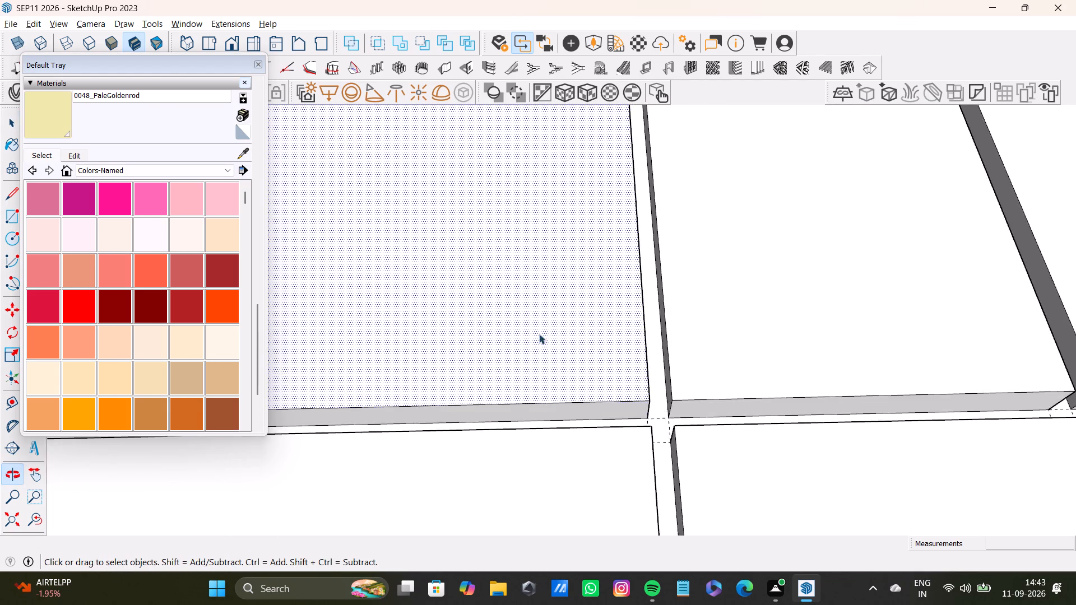
pyautogui.scroll(7, 540, 336)
pyautogui.keyDown('shift'); pyautogui.click(669, 474); pyautogui.keyUp('shift')
pyautogui.keyDown('shift'); pyautogui.click(62, 115); pyautogui.keyUp('shift')
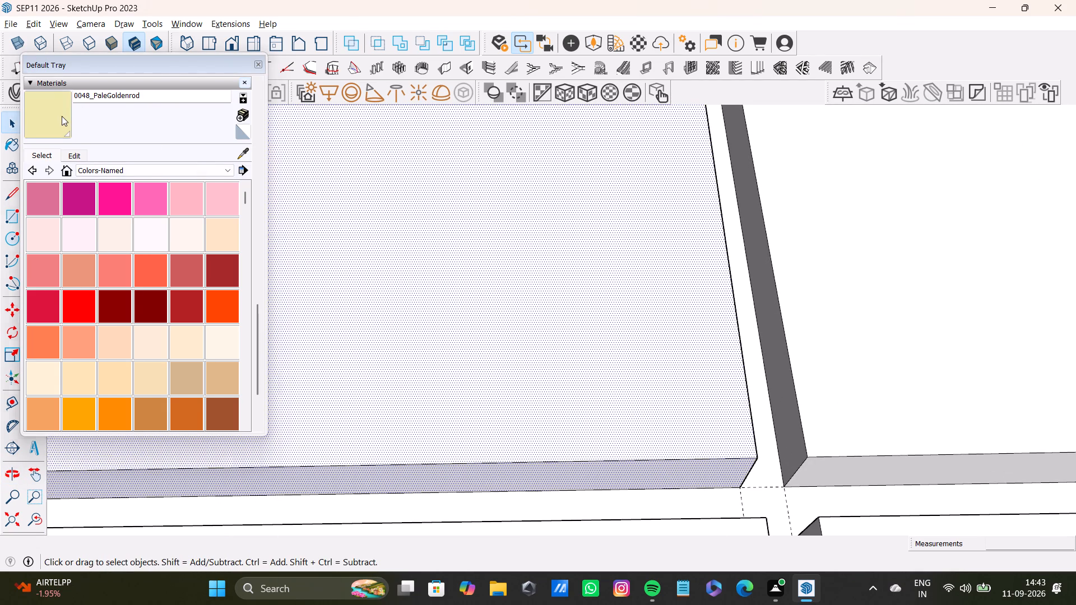
pyautogui.keyDown('shift'); pyautogui.click(421, 222); pyautogui.keyUp('shift')
# Add the niche-side lower panel's top edge, front and inner narrow side faces to the selection.
pyautogui.keyDown('shift'); pyautogui.scroll(-10, 436, 232); pyautogui.keyUp('shift')
pyautogui.moveTo(466, 296); pyautogui.dragTo(442, 202, button='middle')
pyautogui.keyDown('shift'); pyautogui.scroll(-1, 437, 198); pyautogui.keyUp('shift')
pyautogui.moveTo(442, 194); pyautogui.dragTo(470, 234, button='middle')
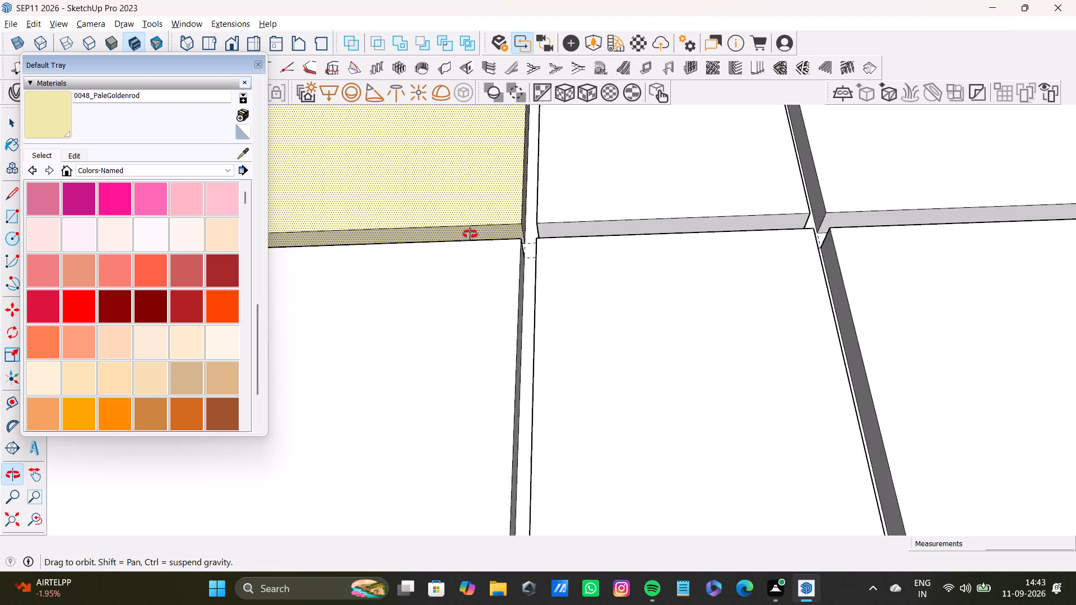
pyautogui.moveTo(470, 234); pyautogui.dragTo(563, 416, button='middle')
pyautogui.scroll(-4, 555, 397)
pyautogui.keyDown('shift'); pyautogui.moveTo(539, 351); pyautogui.dragTo(509, 248, button='middle'); pyautogui.keyUp('shift')
pyautogui.moveTo(511, 263); pyautogui.dragTo(517, 320, button='middle')
pyautogui.scroll(-9, 512, 274)
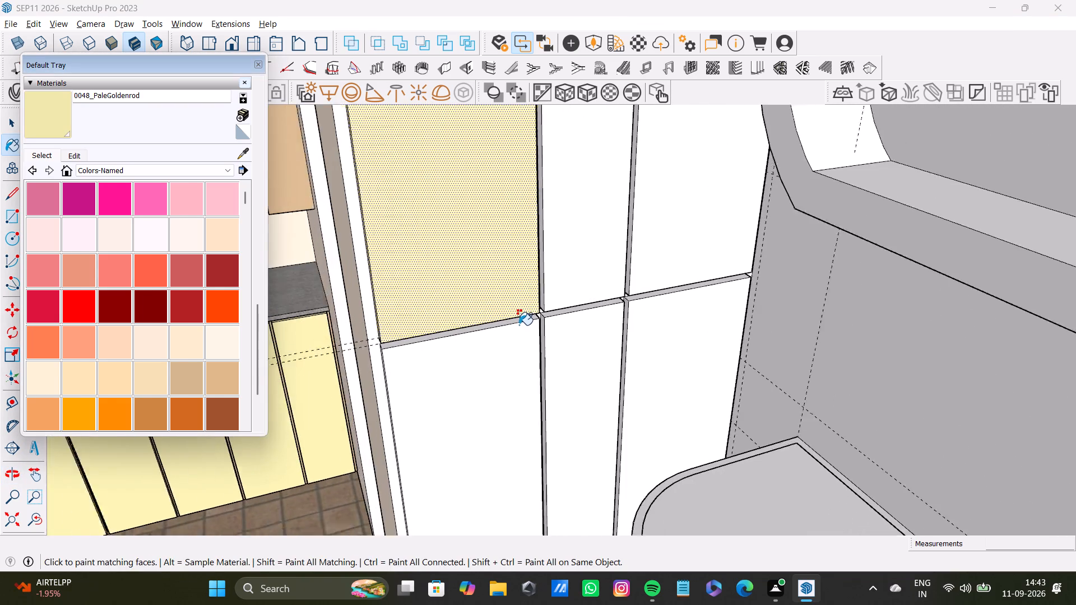
pyautogui.scroll(-5, 519, 325)
pyautogui.keyDown('shift'); pyautogui.moveTo(501, 314); pyautogui.dragTo(438, 304, button='middle'); pyautogui.keyUp('shift')
pyautogui.scroll(8, 577, 338)
pyautogui.press('space')
pyautogui.scroll(3, 462, 251)
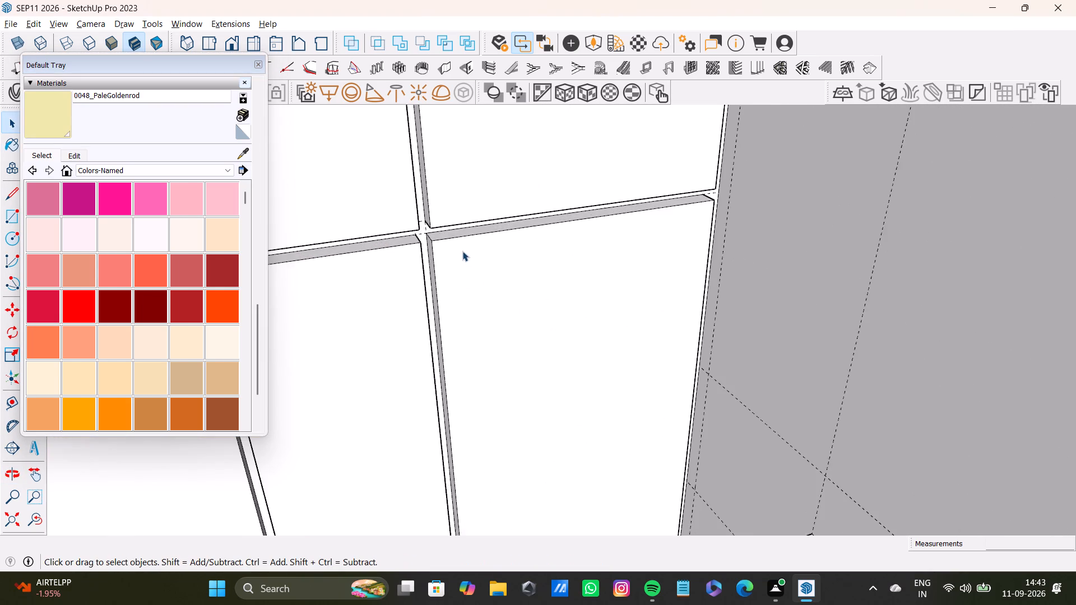
pyautogui.scroll(5, 462, 251)
pyautogui.keyDown('shift'); pyautogui.scroll(6, 453, 239); pyautogui.keyUp('shift')
pyautogui.keyDown('shift'); pyautogui.click(425, 218); pyautogui.keyUp('shift')
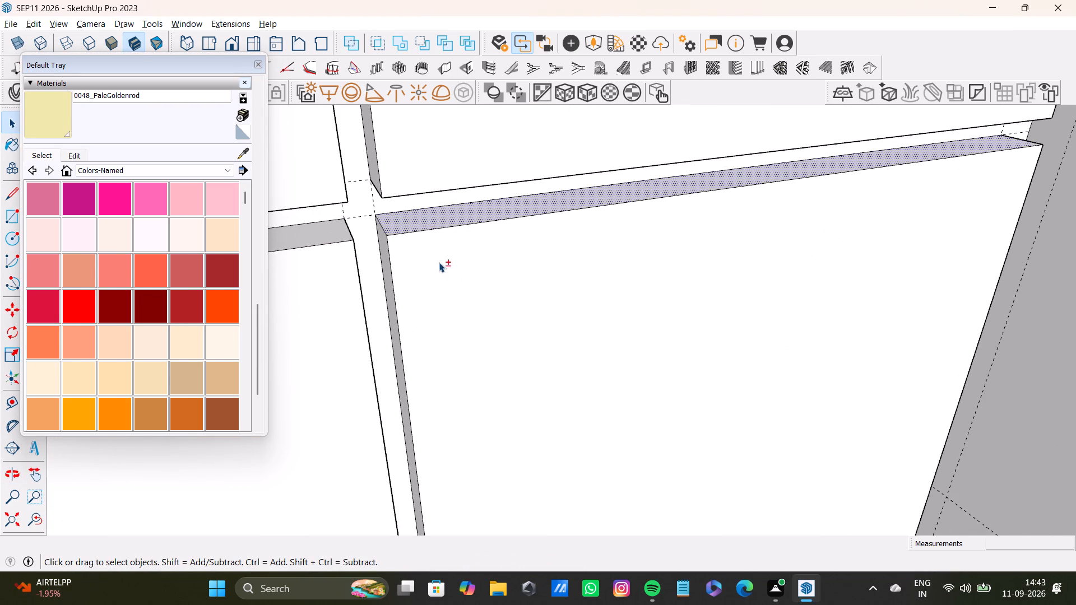
pyautogui.keyDown('shift'); pyautogui.click(439, 262); pyautogui.keyUp('shift')
pyautogui.keyDown('shift'); pyautogui.click(386, 266); pyautogui.keyUp('shift')
# Add the niche-side lower panel's outer narrow side face, next to the niche wall, to the selection.
pyautogui.keyDown('shift'); pyautogui.scroll(-8, 391, 266); pyautogui.keyUp('shift')
pyautogui.keyDown('shift'); pyautogui.moveTo(718, 263); pyautogui.dragTo(607, 293, button='middle'); pyautogui.keyUp('shift')
pyautogui.keyDown('shift'); pyautogui.scroll(16, 645, 255); pyautogui.keyUp('shift')
pyautogui.moveTo(648, 250); pyautogui.dragTo(609, 229, button='middle')
pyautogui.moveTo(613, 211); pyautogui.dragTo(418, 230, button='middle')
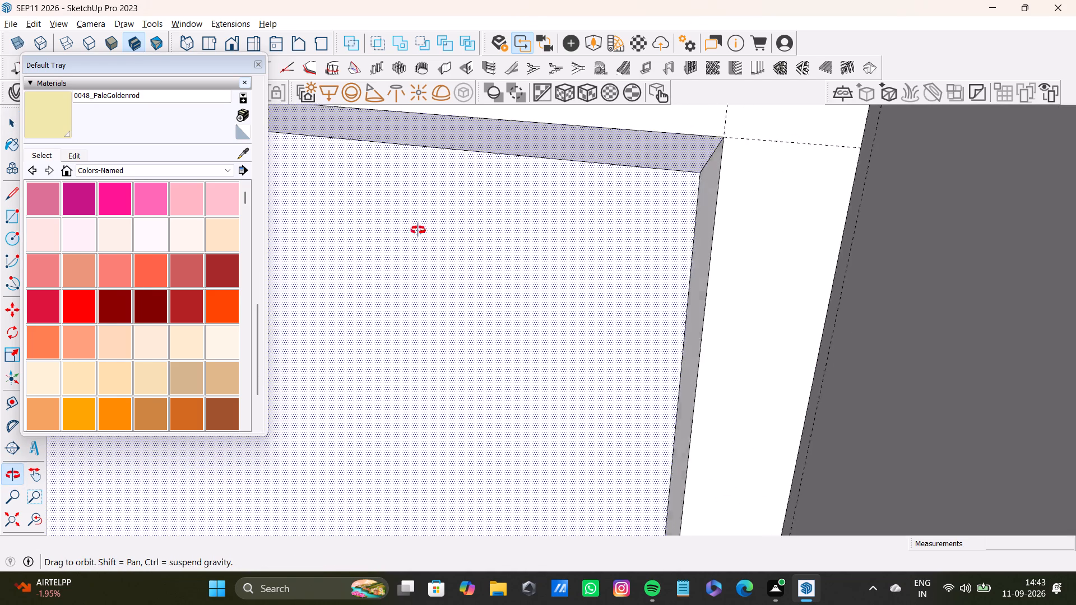
pyautogui.moveTo(418, 230); pyautogui.dragTo(336, 216, button='middle')
pyautogui.moveTo(528, 326); pyautogui.dragTo(678, 312, button='middle')
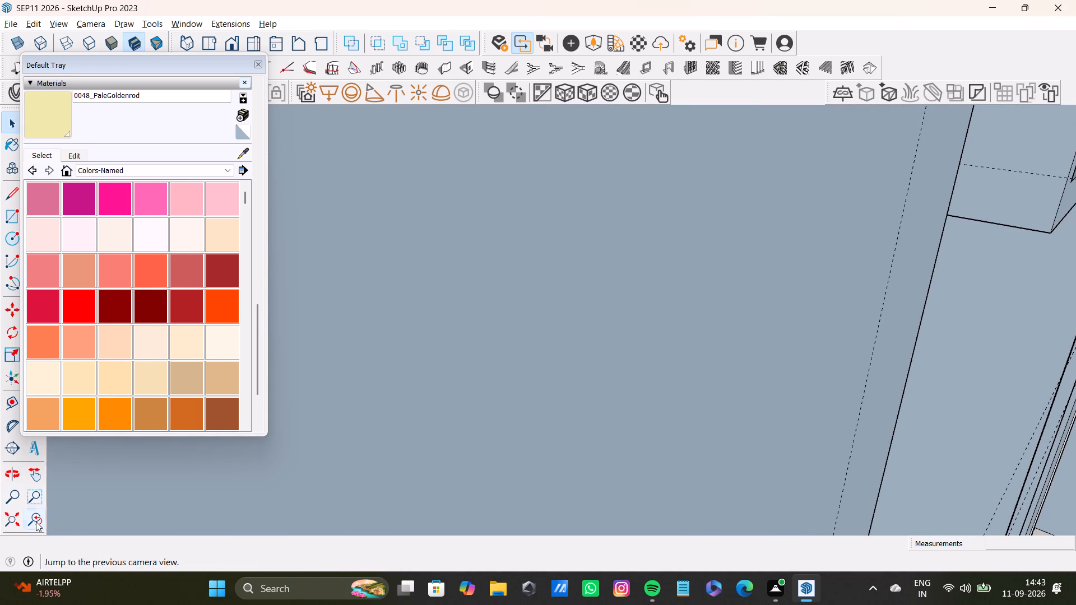
pyautogui.keyDown('shift'); pyautogui.click(36, 522); pyautogui.keyUp('shift')
pyautogui.keyDown('shift'); pyautogui.scroll(8, 593, 236); pyautogui.keyUp('shift')
pyautogui.keyDown('shift'); pyautogui.moveTo(597, 200); pyautogui.dragTo(360, 413, button='middle'); pyautogui.keyUp('shift')
pyautogui.moveTo(571, 306); pyautogui.dragTo(486, 342, button='middle')
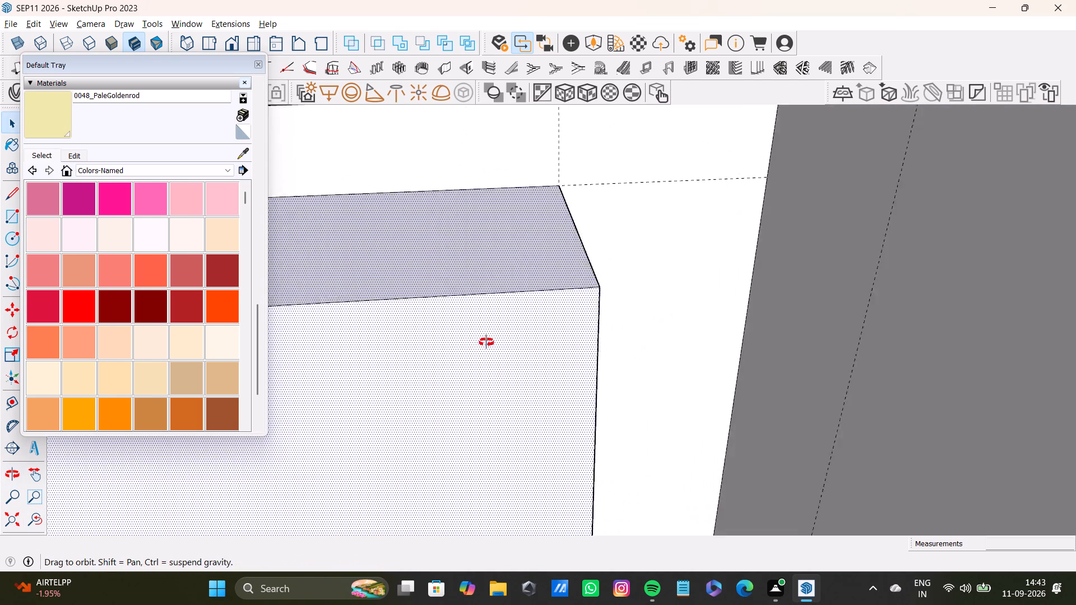
pyautogui.moveTo(486, 342); pyautogui.dragTo(443, 360, button='middle')
pyautogui.keyDown('shift'); pyautogui.doubleClick(573, 318); pyautogui.keyUp('shift')
# Add the niche-side lower panel's bottom edge face to the selection and paint the selected panel faces with 0048_PaleGoldenrod.
pyautogui.keyDown('shift'); pyautogui.scroll(-4, 569, 329); pyautogui.keyUp('shift')
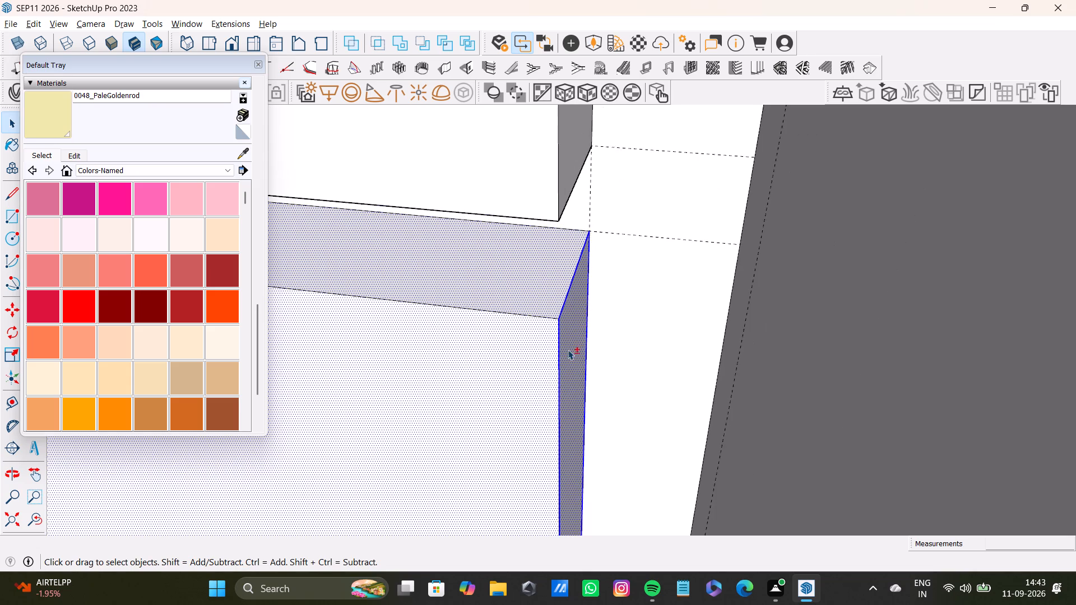
pyautogui.keyDown('shift'); pyautogui.scroll(-6, 568, 350); pyautogui.keyUp('shift')
pyautogui.keyDown('shift'); pyautogui.moveTo(557, 383); pyautogui.dragTo(603, 217, button='middle'); pyautogui.keyUp('shift')
pyautogui.keyDown('shift'); pyautogui.scroll(1, 614, 175); pyautogui.keyUp('shift')
pyautogui.keyDown('shift'); pyautogui.scroll(-9, 613, 254); pyautogui.keyUp('shift')
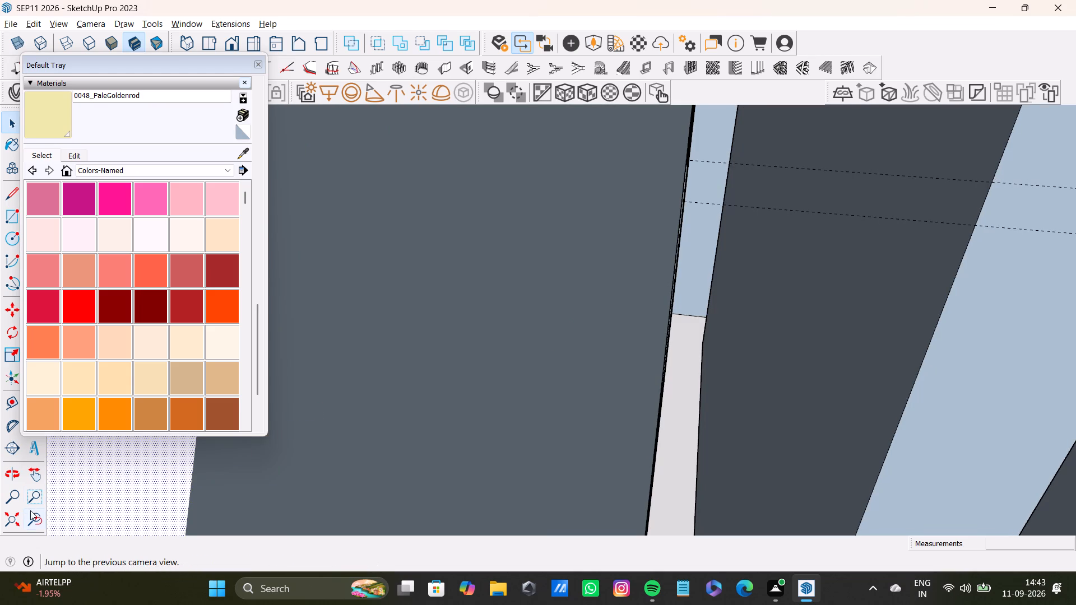
pyautogui.keyDown('shift'); pyautogui.click(36, 514); pyautogui.keyUp('shift')
pyautogui.moveTo(207, 476); pyautogui.dragTo(536, 463, button='middle')
pyautogui.scroll(-1, 522, 461)
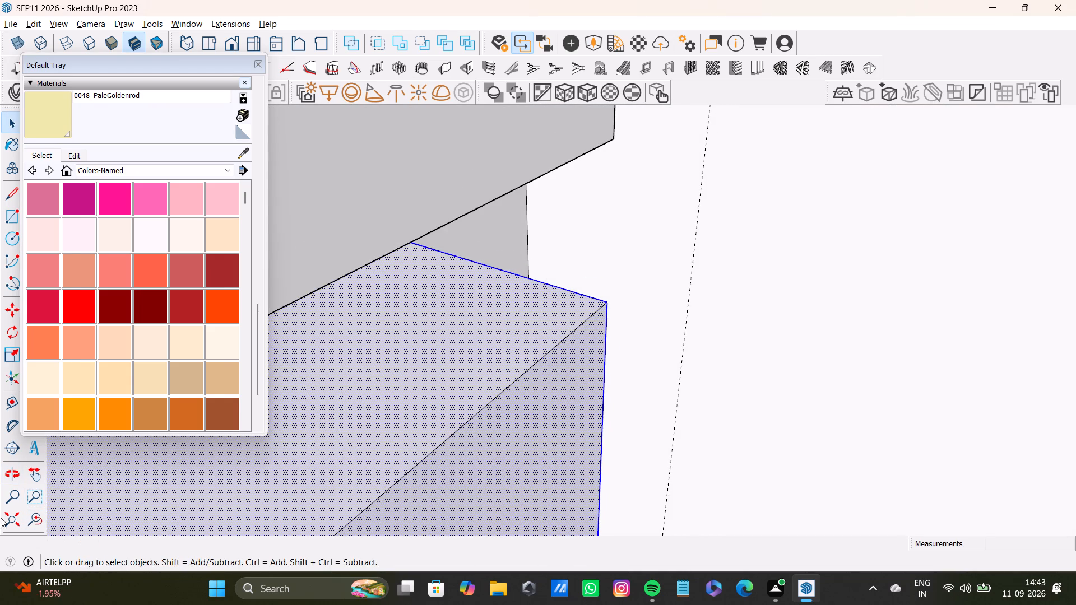
pyautogui.click(8, 518)
pyautogui.moveTo(188, 453); pyautogui.dragTo(372, 441, button='middle')
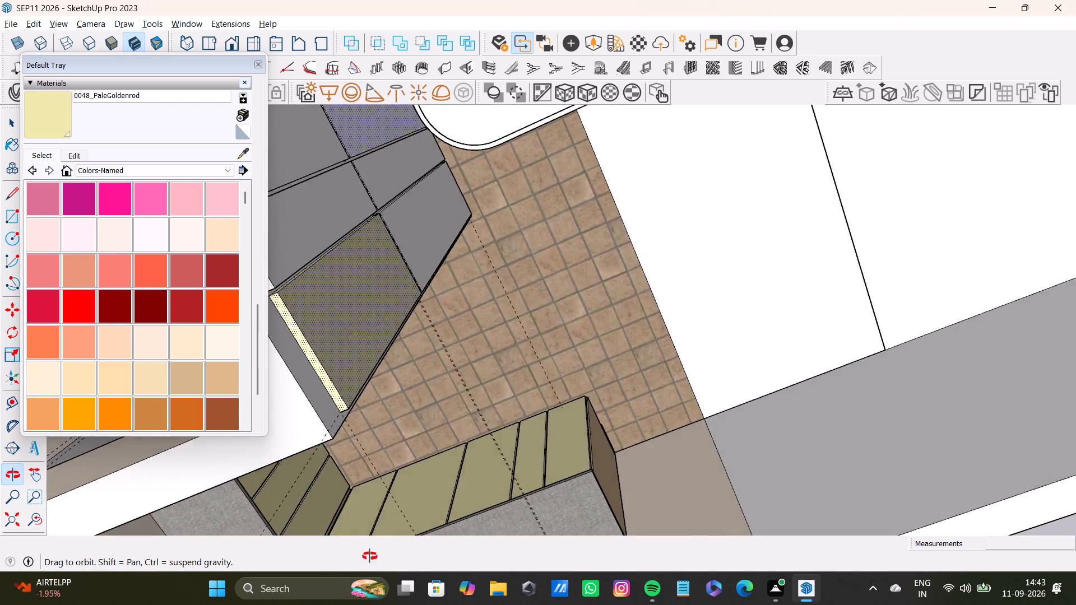
pyautogui.moveTo(617, 244); pyautogui.dragTo(296, 259, button='middle')
pyautogui.scroll(3, 879, 339)
pyautogui.moveTo(866, 293); pyautogui.dragTo(486, 283, button='middle')
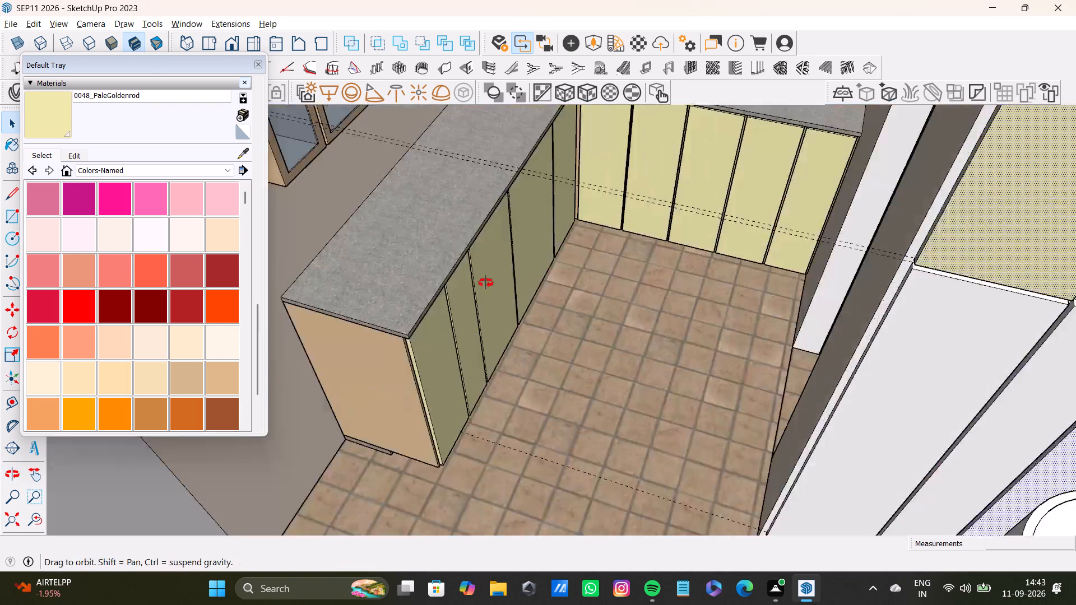
pyautogui.moveTo(486, 283); pyautogui.dragTo(350, 290, button='middle')
pyautogui.click(38, 518)
pyautogui.moveTo(434, 502); pyautogui.dragTo(606, 504, button='middle')
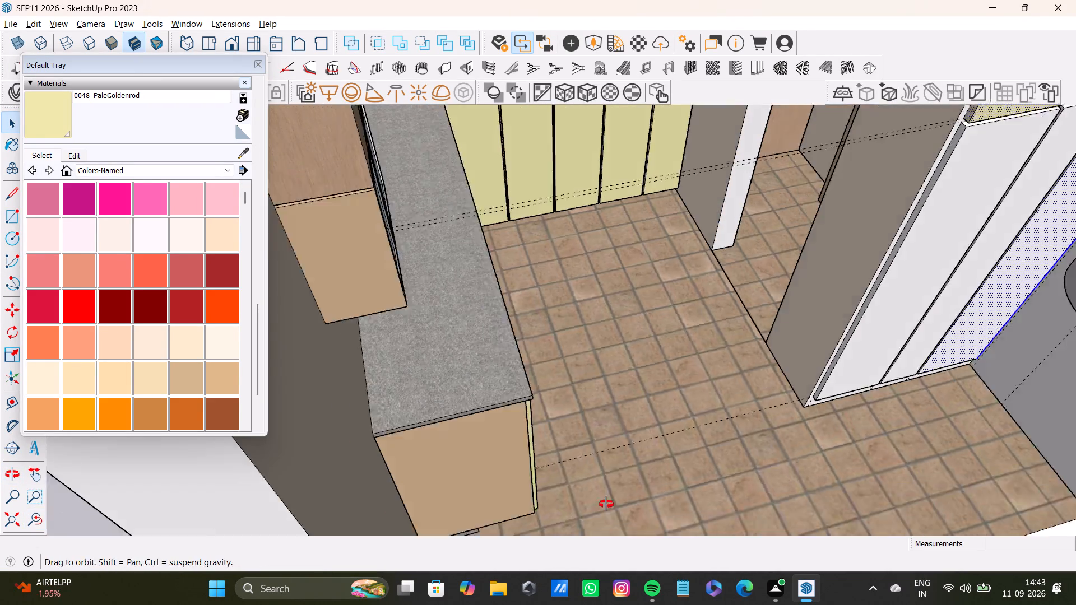
pyautogui.moveTo(606, 504); pyautogui.dragTo(1075, 559, button='middle')
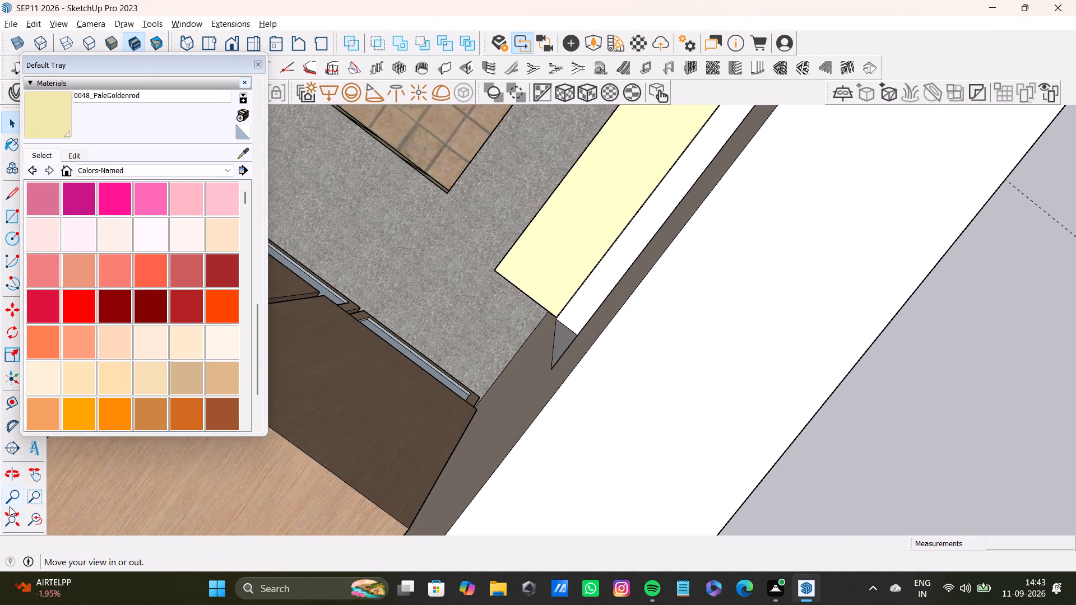
pyautogui.moveTo(17, 516); pyautogui.dragTo(23, 513)
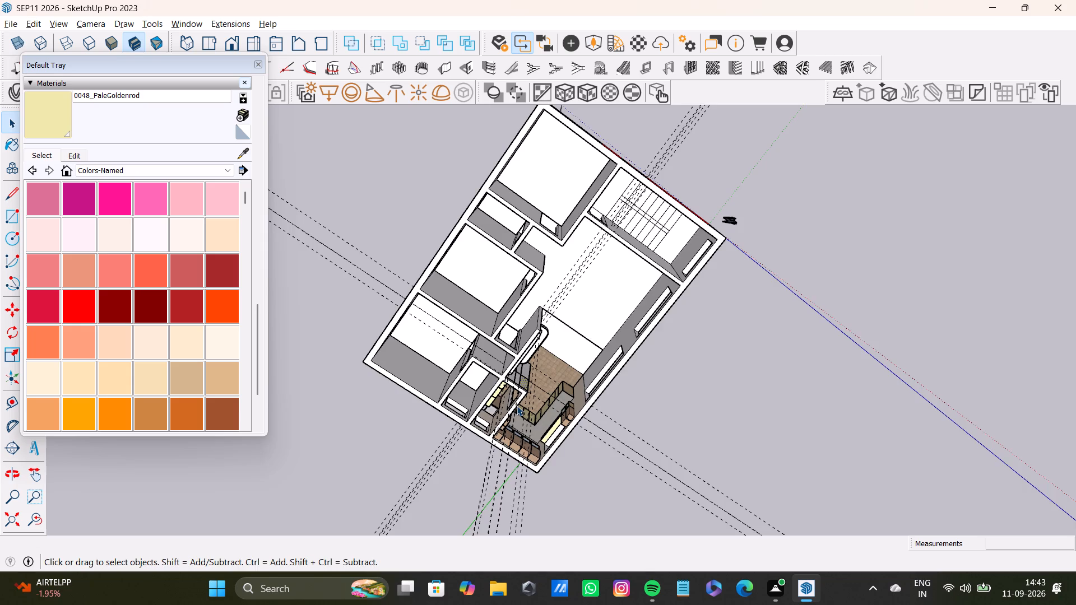
pyautogui.moveTo(517, 406); pyautogui.dragTo(549, 190, button='middle')
pyautogui.scroll(1, 517, 406)
pyautogui.scroll(-1, 557, 188)
pyautogui.scroll(16, 553, 301)
pyautogui.moveTo(586, 334); pyautogui.dragTo(207, 269, button='middle')
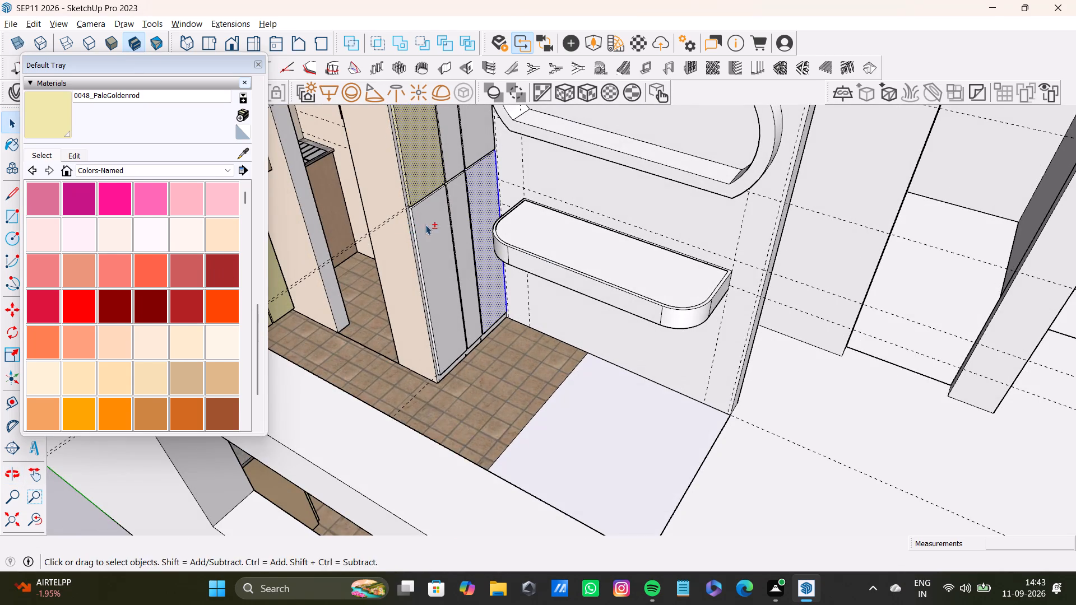
pyautogui.keyDown('shift'); pyautogui.moveTo(480, 241); pyautogui.dragTo(500, 334, button='middle'); pyautogui.keyUp('shift')
pyautogui.keyDown('shift'); pyautogui.scroll(8, 505, 322); pyautogui.keyUp('shift')
pyautogui.keyDown('shift'); pyautogui.moveTo(490, 343); pyautogui.dragTo(438, 219, button='middle'); pyautogui.keyUp('shift')
pyautogui.keyDown('shift'); pyautogui.scroll(2, 461, 301); pyautogui.keyUp('shift')
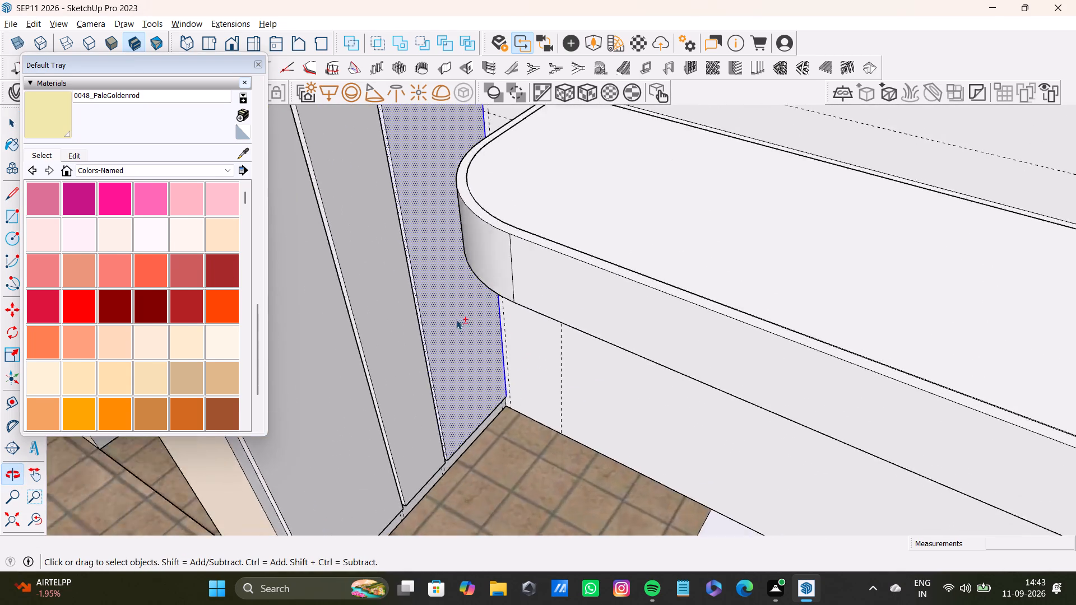
pyautogui.keyDown('shift'); pyautogui.scroll(4, 456, 319); pyautogui.keyUp('shift')
pyautogui.keyDown('shift'); pyautogui.moveTo(437, 418); pyautogui.dragTo(428, 268, button='middle'); pyautogui.keyUp('shift')
pyautogui.keyDown('shift'); pyautogui.scroll(10, 439, 359); pyautogui.keyUp('shift')
pyautogui.moveTo(435, 384); pyautogui.dragTo(372, 232, button='middle')
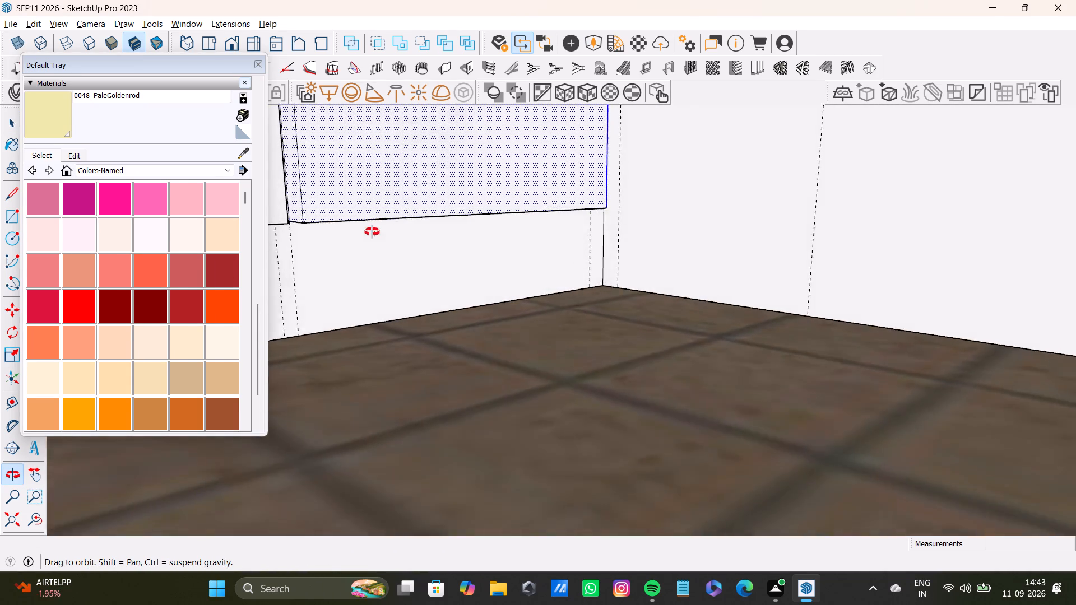
pyautogui.moveTo(372, 232); pyautogui.dragTo(435, 360, button='middle')
pyautogui.scroll(7, 426, 364)
pyautogui.moveTo(362, 360); pyautogui.dragTo(345, 278, button='middle')
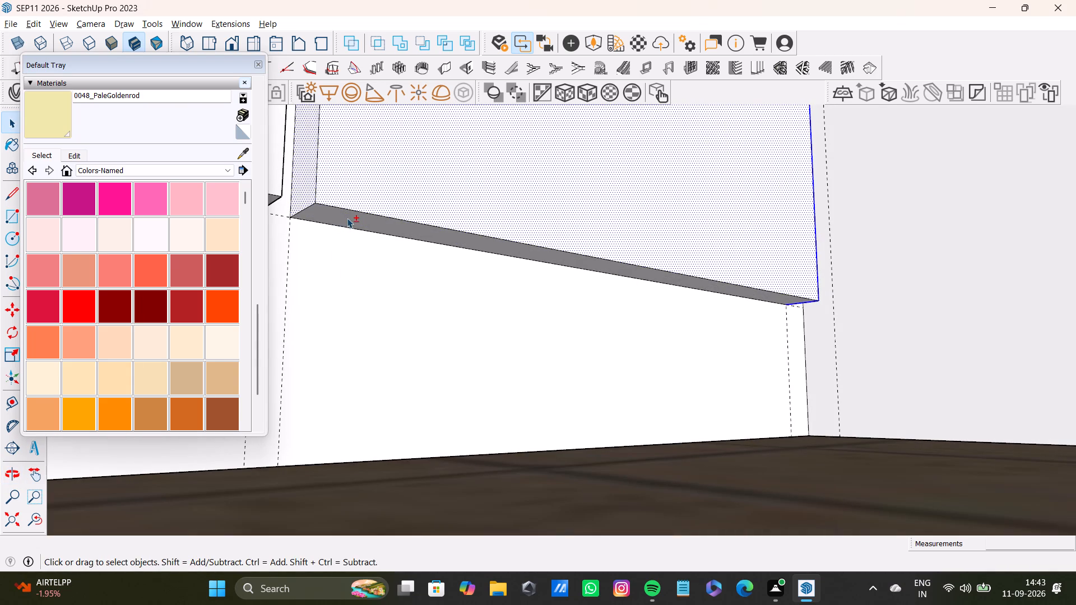
pyautogui.keyDown('shift'); pyautogui.click(348, 218); pyautogui.keyUp('shift')
pyautogui.keyDown('shift'); pyautogui.click(61, 113); pyautogui.keyUp('shift')
pyautogui.keyDown('shift'); pyautogui.click(356, 178); pyautogui.keyUp('shift')
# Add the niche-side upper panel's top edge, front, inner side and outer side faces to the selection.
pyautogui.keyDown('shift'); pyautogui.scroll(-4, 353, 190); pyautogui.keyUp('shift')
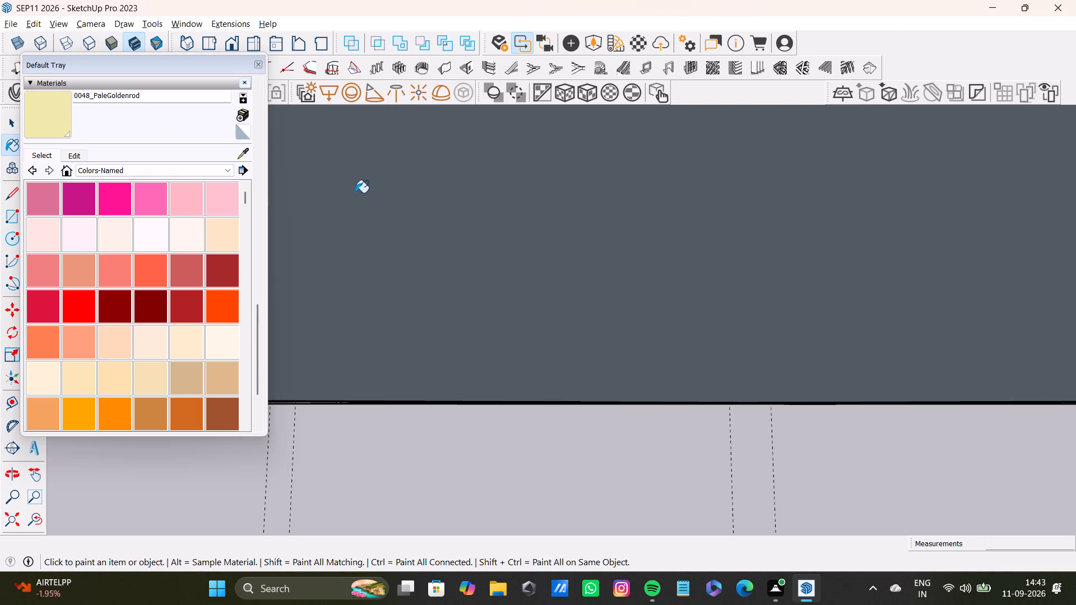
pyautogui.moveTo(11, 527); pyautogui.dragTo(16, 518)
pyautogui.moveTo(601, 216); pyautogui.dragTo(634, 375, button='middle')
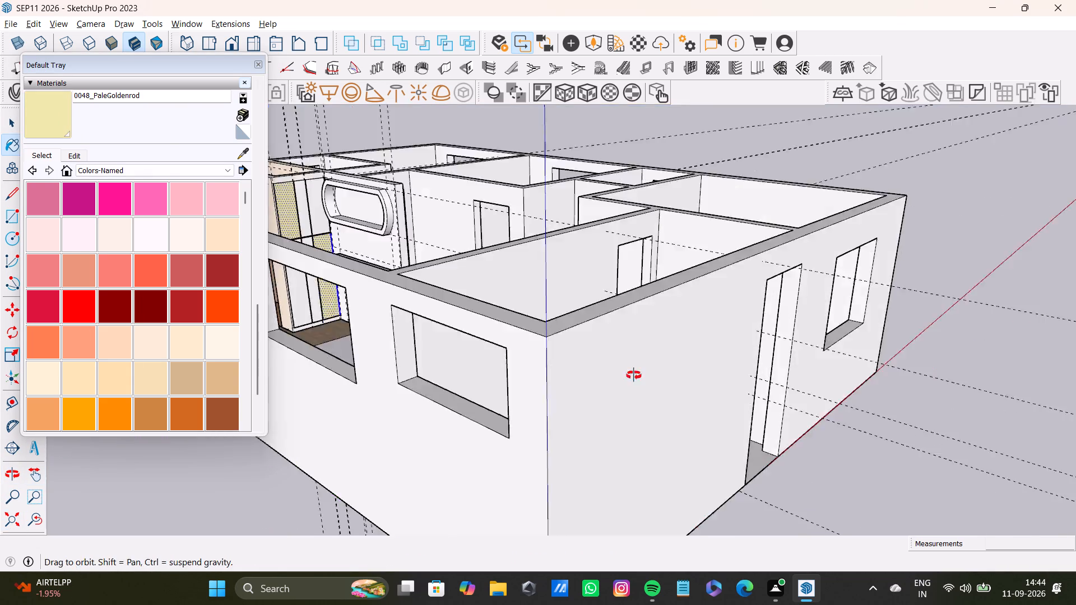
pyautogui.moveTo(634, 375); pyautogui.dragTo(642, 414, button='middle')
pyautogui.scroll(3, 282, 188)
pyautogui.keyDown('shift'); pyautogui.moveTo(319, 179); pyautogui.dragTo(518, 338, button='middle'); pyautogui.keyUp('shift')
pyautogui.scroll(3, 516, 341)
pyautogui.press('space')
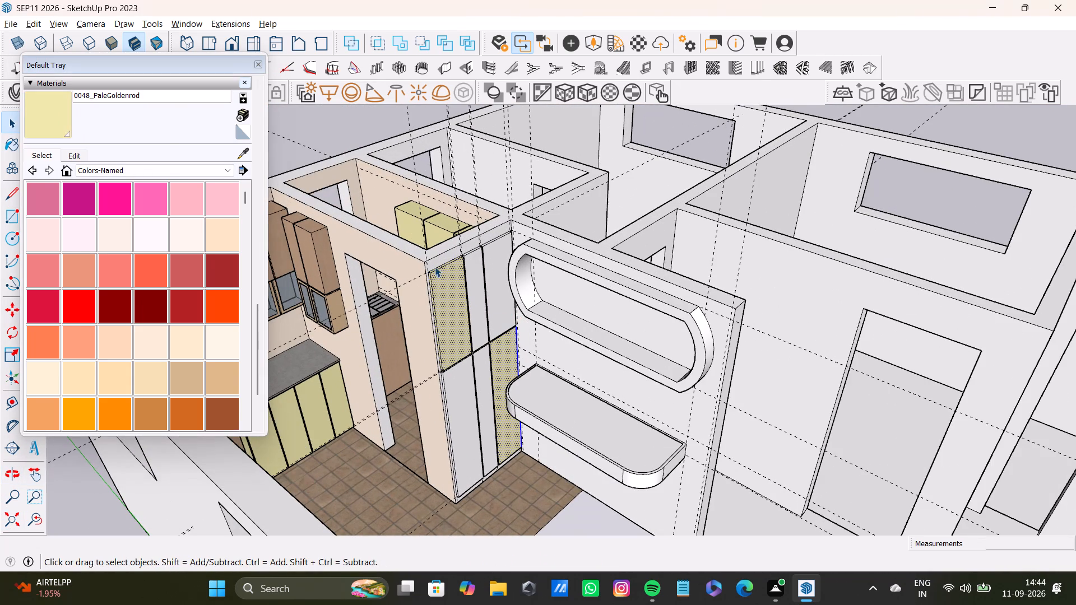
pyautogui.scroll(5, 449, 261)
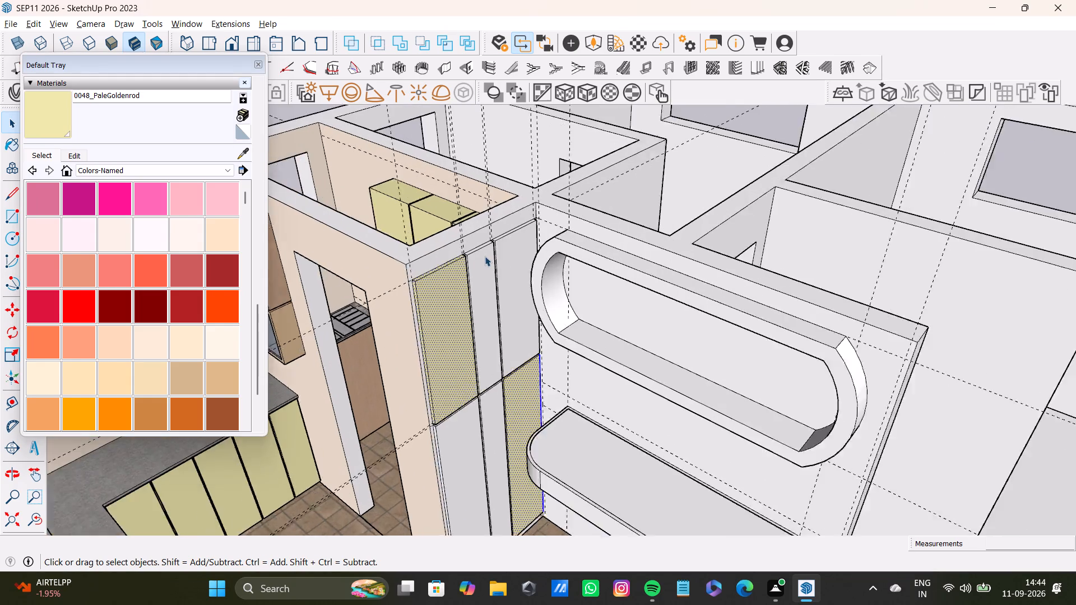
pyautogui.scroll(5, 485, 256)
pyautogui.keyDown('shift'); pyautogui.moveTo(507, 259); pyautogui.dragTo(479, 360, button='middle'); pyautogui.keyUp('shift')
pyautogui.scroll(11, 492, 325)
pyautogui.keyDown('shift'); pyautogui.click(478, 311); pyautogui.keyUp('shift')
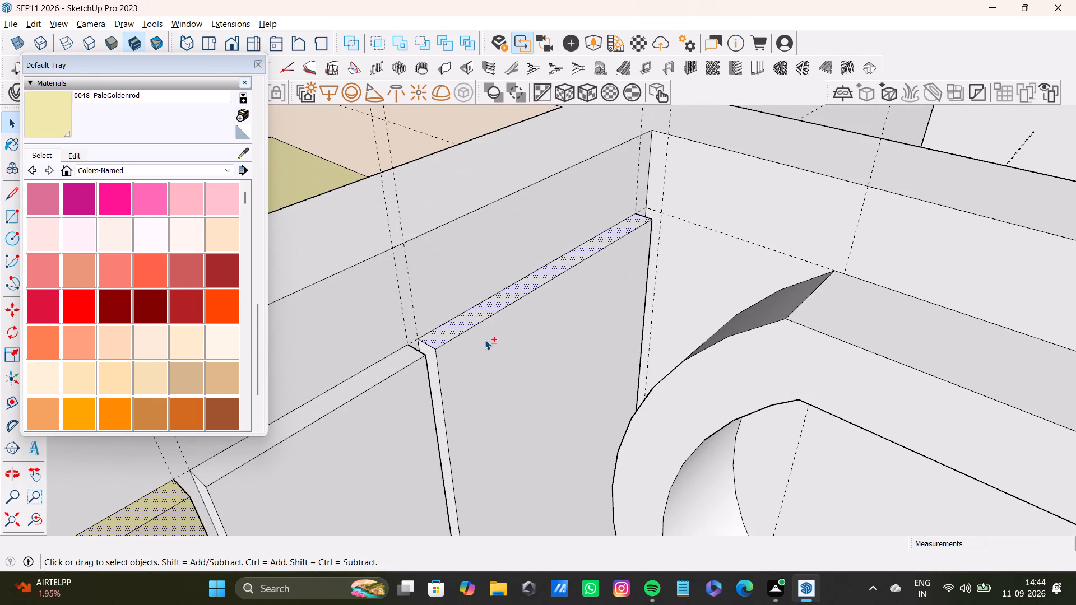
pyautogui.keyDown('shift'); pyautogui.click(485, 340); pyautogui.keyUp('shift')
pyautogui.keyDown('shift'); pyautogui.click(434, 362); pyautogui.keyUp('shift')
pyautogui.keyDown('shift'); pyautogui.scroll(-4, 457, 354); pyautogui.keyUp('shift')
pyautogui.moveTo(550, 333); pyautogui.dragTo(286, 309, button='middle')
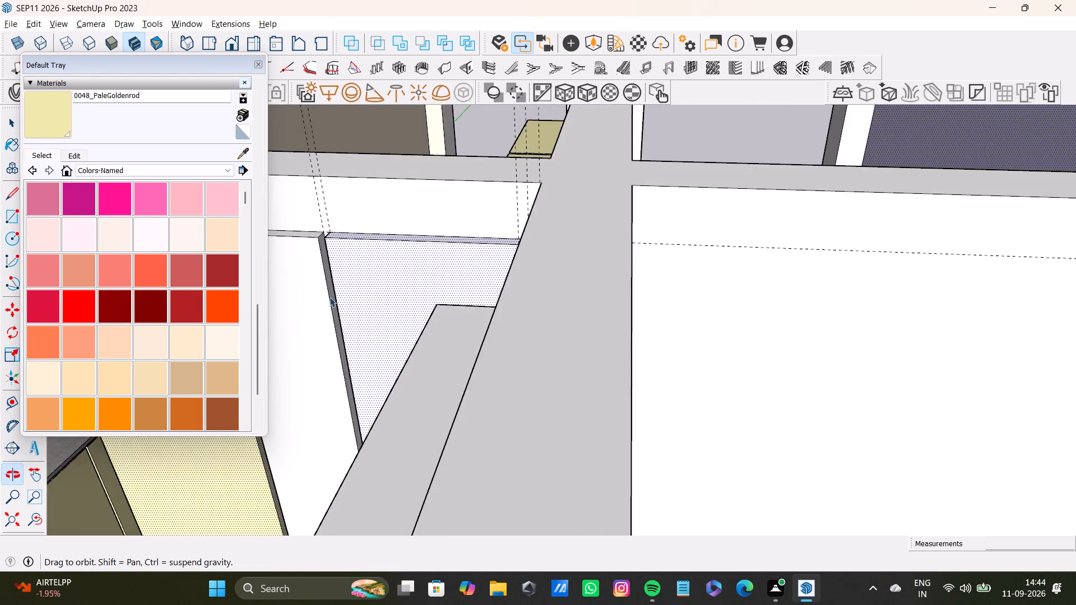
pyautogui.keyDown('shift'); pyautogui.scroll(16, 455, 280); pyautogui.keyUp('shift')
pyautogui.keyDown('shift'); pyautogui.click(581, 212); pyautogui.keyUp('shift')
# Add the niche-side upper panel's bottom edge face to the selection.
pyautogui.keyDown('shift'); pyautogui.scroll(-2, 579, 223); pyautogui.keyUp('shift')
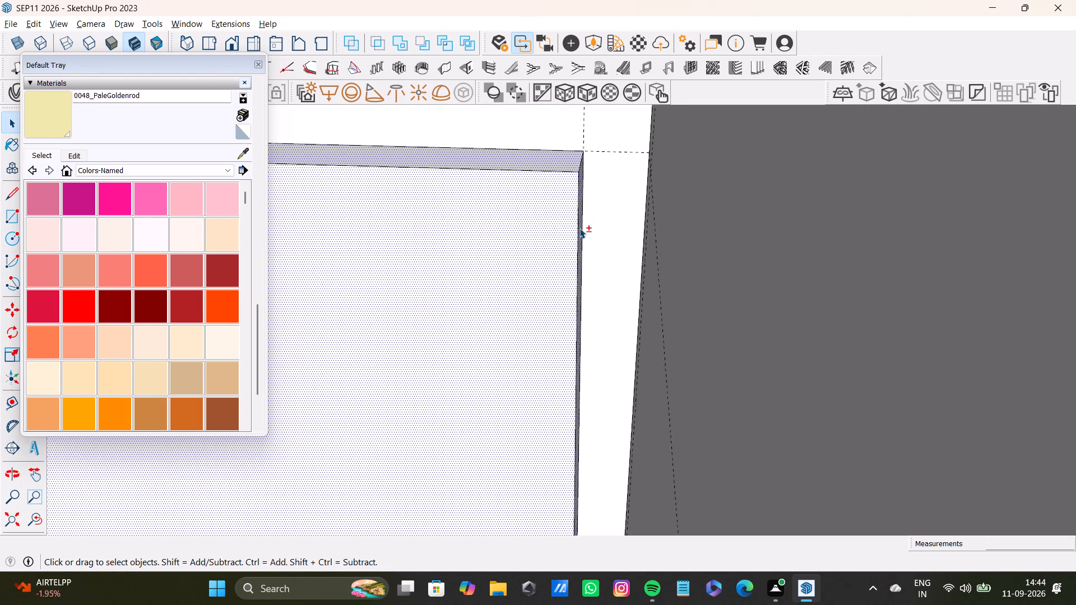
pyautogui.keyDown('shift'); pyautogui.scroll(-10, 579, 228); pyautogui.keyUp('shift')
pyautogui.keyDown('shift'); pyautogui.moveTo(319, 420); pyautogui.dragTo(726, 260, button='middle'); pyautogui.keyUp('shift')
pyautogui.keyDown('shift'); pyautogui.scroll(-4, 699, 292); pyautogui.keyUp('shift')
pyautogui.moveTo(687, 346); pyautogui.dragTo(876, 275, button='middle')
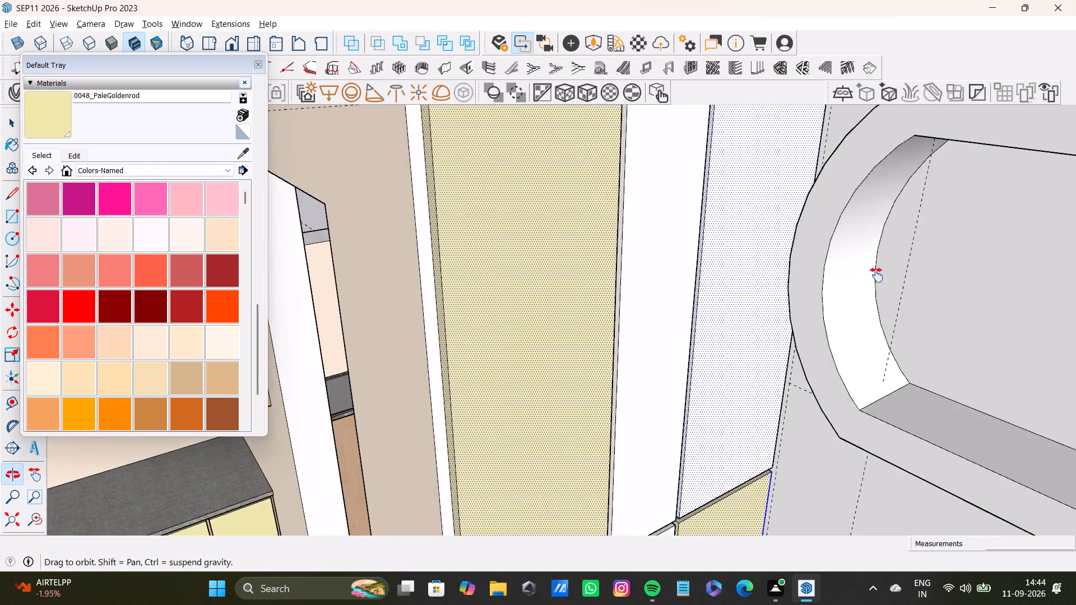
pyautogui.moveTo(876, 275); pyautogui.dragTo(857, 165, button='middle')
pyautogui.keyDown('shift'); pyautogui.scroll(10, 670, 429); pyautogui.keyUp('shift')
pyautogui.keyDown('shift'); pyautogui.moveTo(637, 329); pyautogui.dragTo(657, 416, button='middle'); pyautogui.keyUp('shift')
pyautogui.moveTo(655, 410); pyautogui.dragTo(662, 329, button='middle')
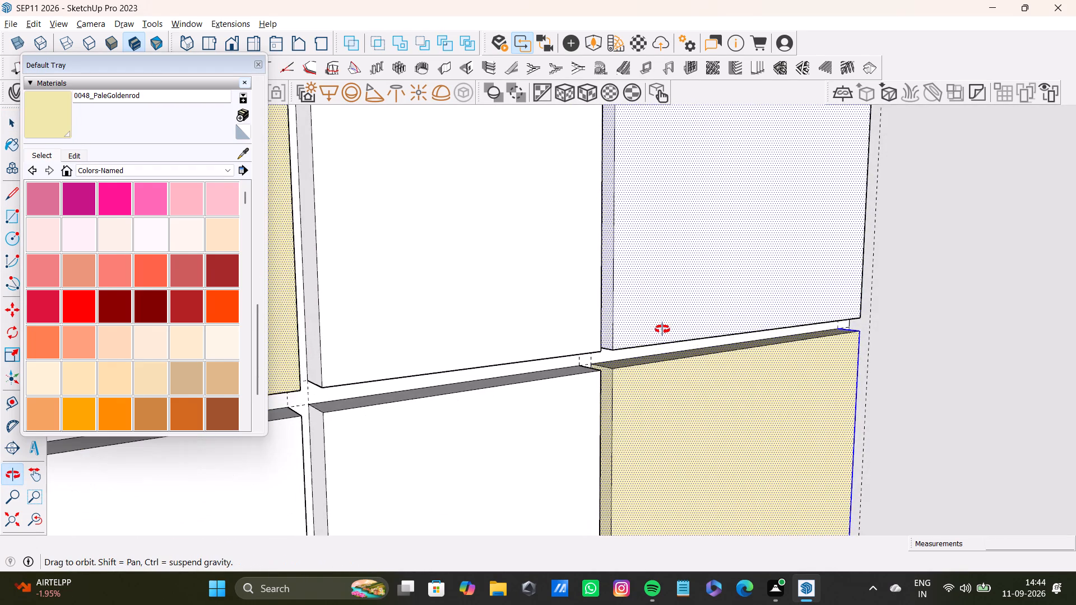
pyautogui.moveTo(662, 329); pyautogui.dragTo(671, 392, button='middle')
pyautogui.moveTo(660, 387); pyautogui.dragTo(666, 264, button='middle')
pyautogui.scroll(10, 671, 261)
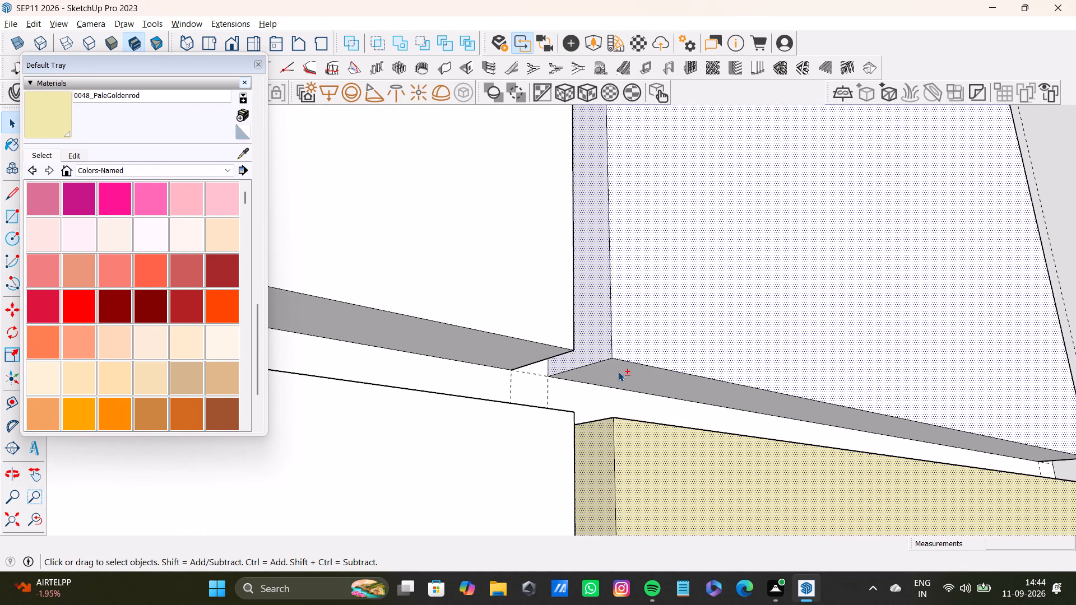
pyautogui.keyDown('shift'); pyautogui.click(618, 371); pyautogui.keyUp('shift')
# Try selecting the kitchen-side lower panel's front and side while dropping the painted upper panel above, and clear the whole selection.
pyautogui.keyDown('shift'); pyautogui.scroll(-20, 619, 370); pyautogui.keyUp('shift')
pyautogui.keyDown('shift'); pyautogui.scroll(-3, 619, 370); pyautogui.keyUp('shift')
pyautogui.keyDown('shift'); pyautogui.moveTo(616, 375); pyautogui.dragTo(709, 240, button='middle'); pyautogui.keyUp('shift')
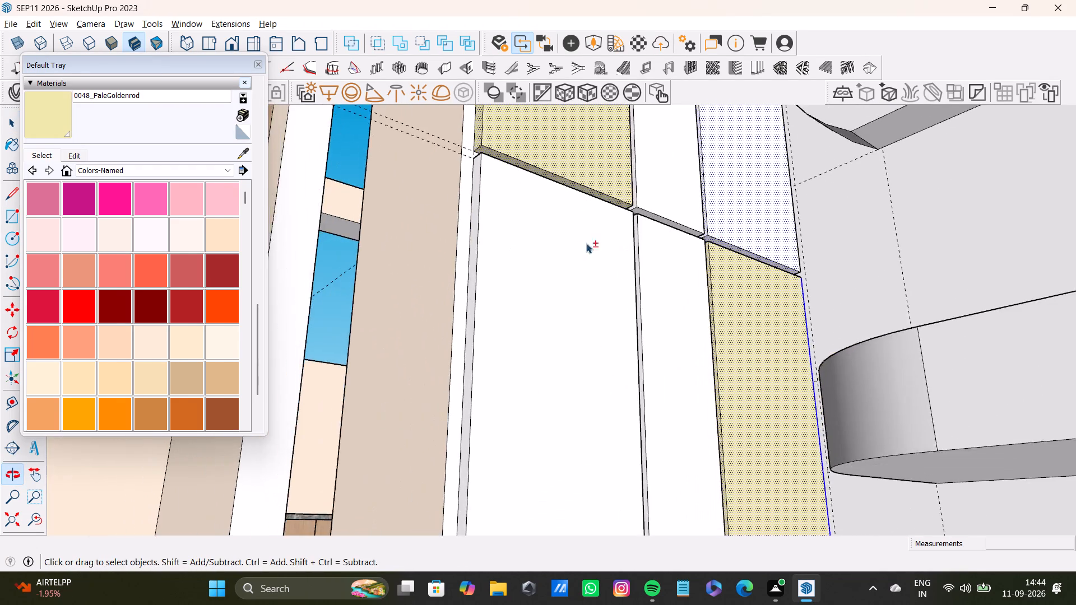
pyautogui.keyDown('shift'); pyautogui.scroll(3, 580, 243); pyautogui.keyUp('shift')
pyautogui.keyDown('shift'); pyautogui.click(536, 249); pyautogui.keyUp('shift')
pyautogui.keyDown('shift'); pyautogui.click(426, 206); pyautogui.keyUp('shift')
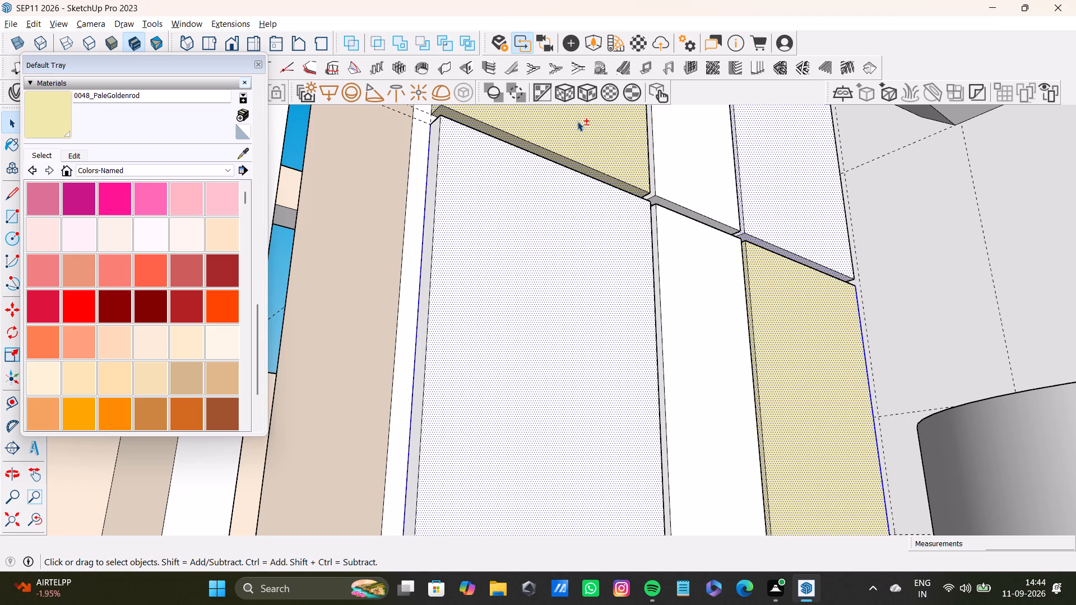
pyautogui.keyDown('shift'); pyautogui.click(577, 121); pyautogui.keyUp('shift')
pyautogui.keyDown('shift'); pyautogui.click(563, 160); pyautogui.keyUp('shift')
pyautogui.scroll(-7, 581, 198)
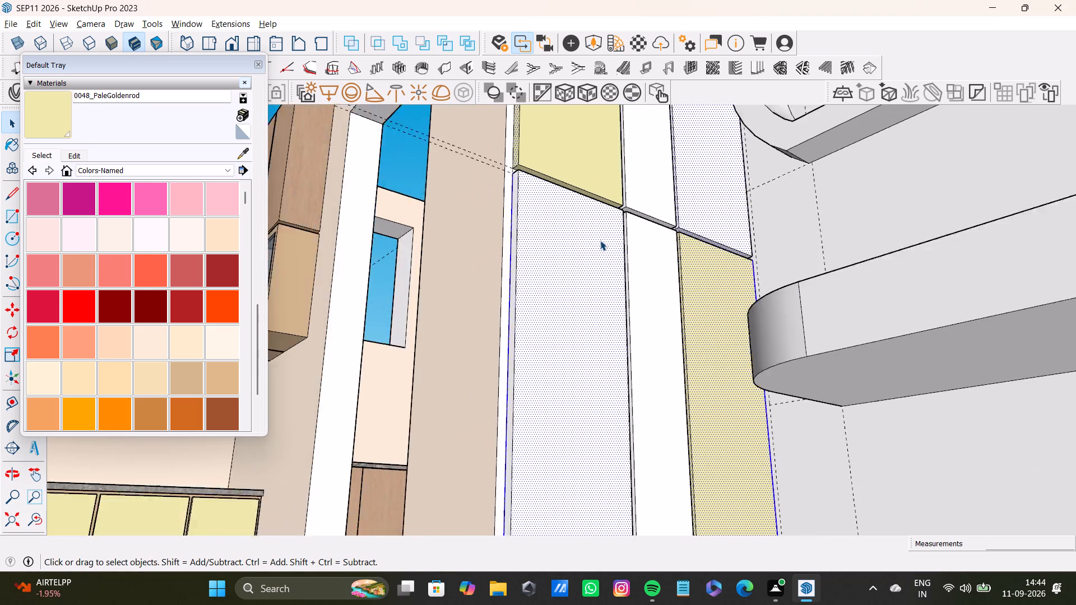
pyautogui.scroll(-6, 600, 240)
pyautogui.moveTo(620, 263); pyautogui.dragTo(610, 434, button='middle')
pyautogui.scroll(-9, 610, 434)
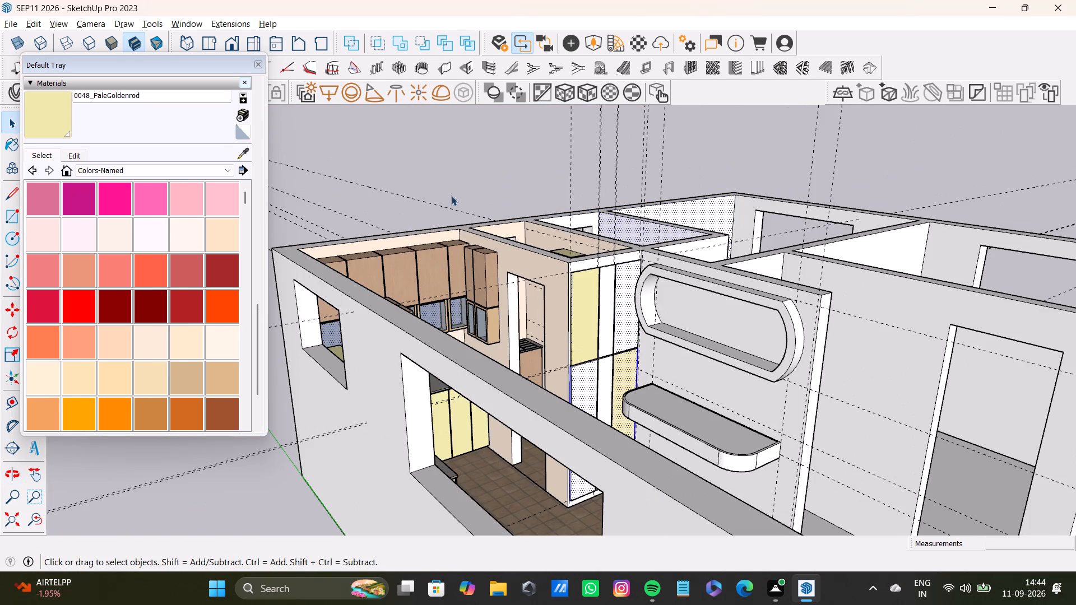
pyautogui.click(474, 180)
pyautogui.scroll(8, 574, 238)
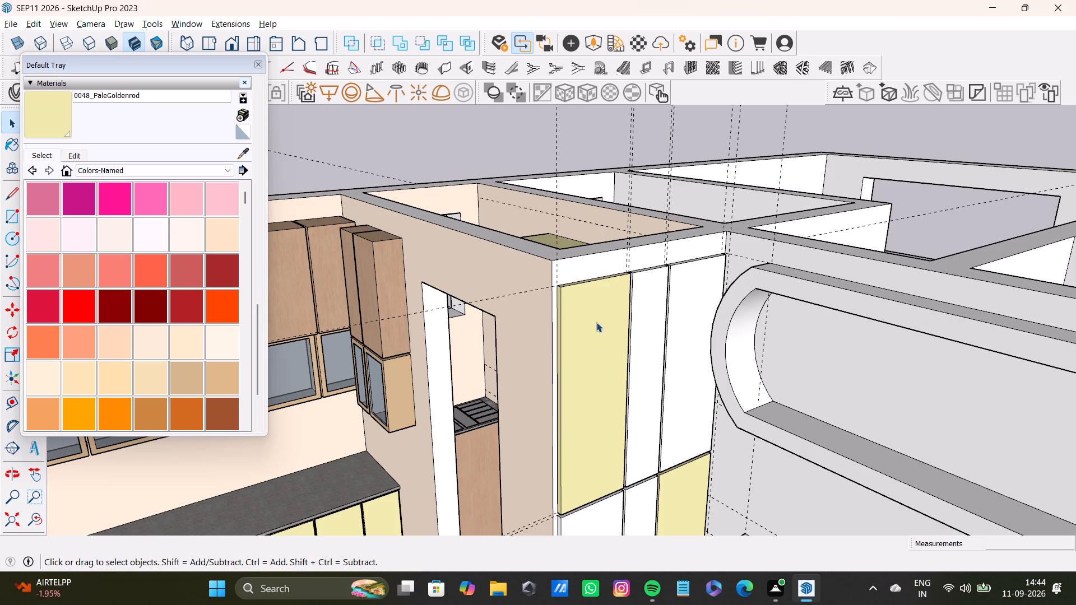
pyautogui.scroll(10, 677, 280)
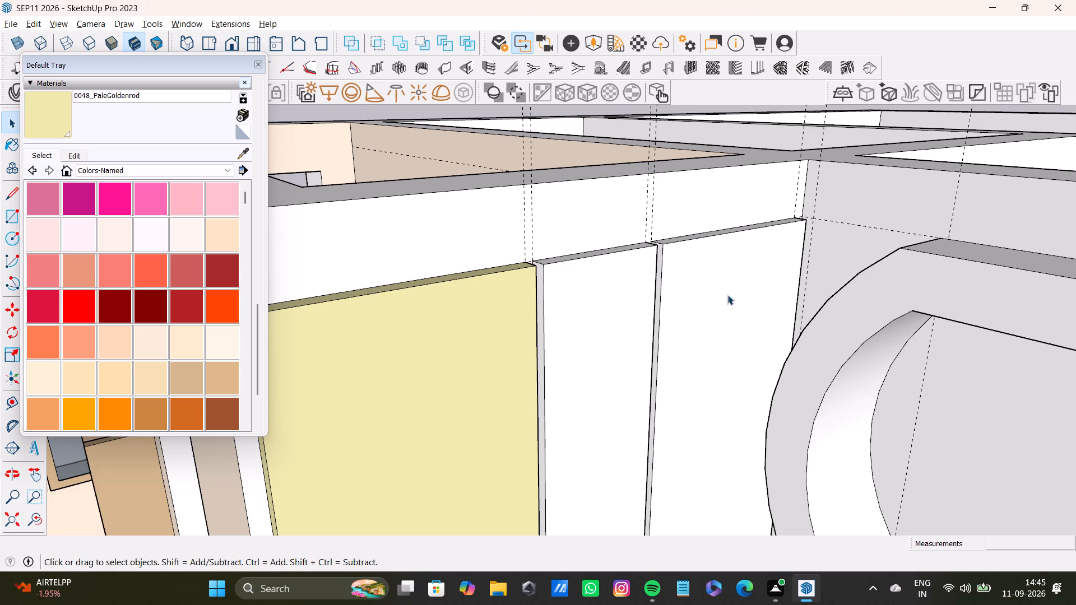
# Select the niche-side upper panel's top edge, front, inner side and outer side faces.
pyautogui.keyDown('shift'); pyautogui.scroll(14, 658, 286); pyautogui.keyUp('shift')
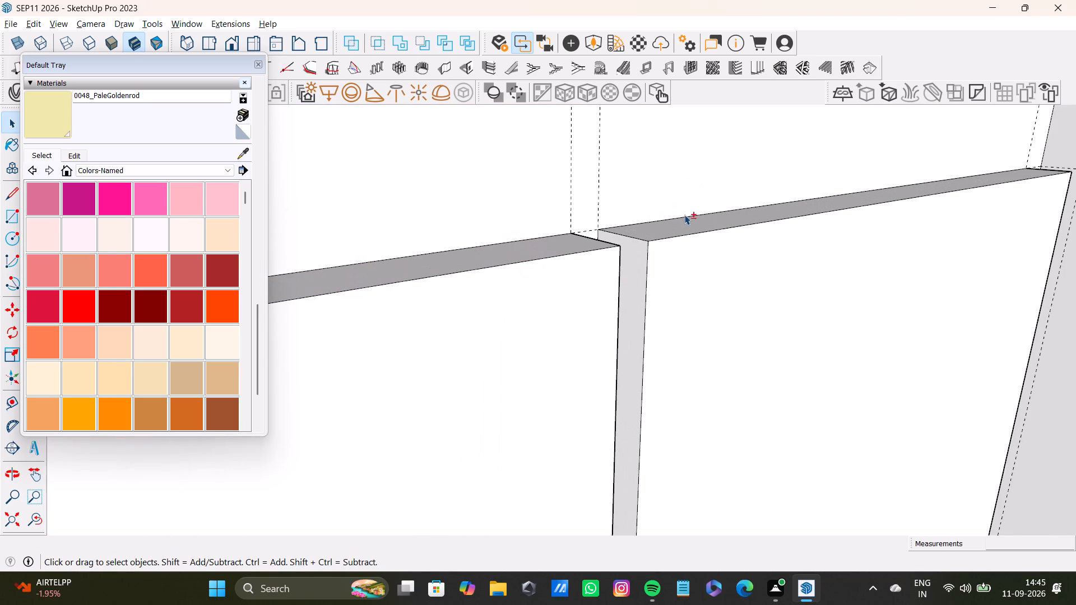
pyautogui.keyDown('shift'); pyautogui.click(672, 227); pyautogui.keyUp('shift')
pyautogui.keyDown('shift'); pyautogui.click(683, 262); pyautogui.keyUp('shift')
pyautogui.keyDown('shift'); pyautogui.click(641, 267); pyautogui.keyUp('shift')
pyautogui.keyDown('shift'); pyautogui.scroll(-3, 644, 265); pyautogui.keyUp('shift')
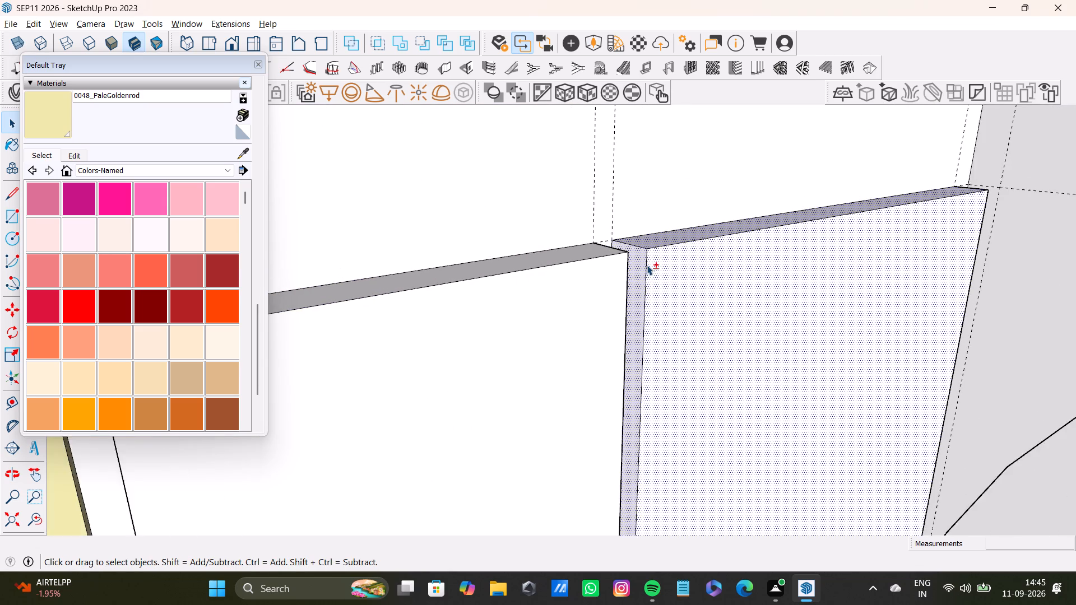
pyautogui.keyDown('shift'); pyautogui.scroll(-13, 647, 265); pyautogui.keyUp('shift')
pyautogui.moveTo(765, 291); pyautogui.dragTo(565, 329, button='middle')
pyautogui.scroll(7, 573, 311)
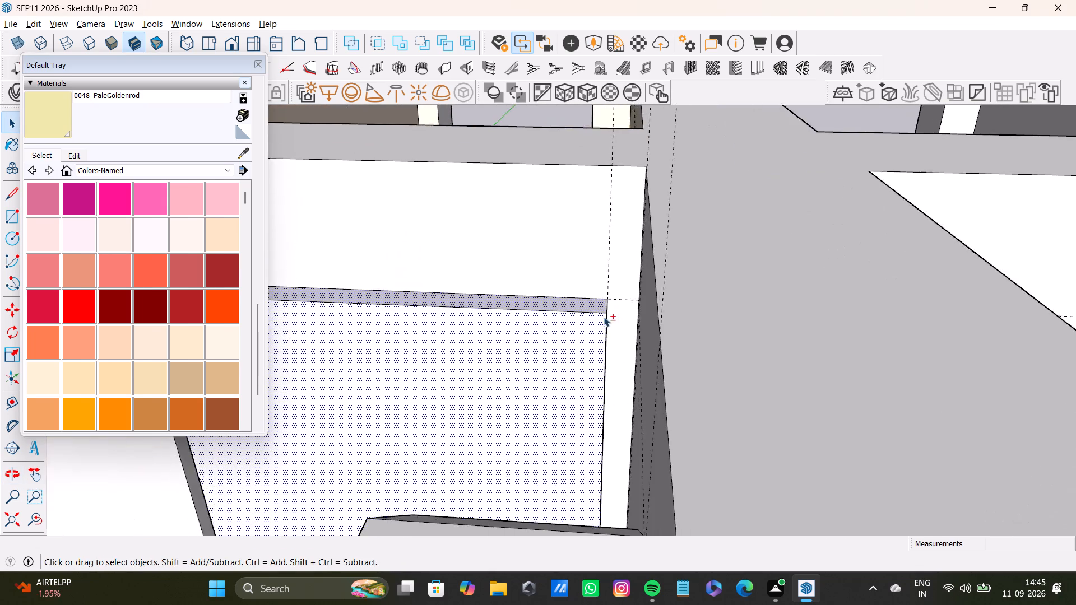
pyautogui.scroll(8, 604, 317)
pyautogui.moveTo(607, 317); pyautogui.dragTo(620, 397, button='middle')
pyautogui.scroll(7, 613, 303)
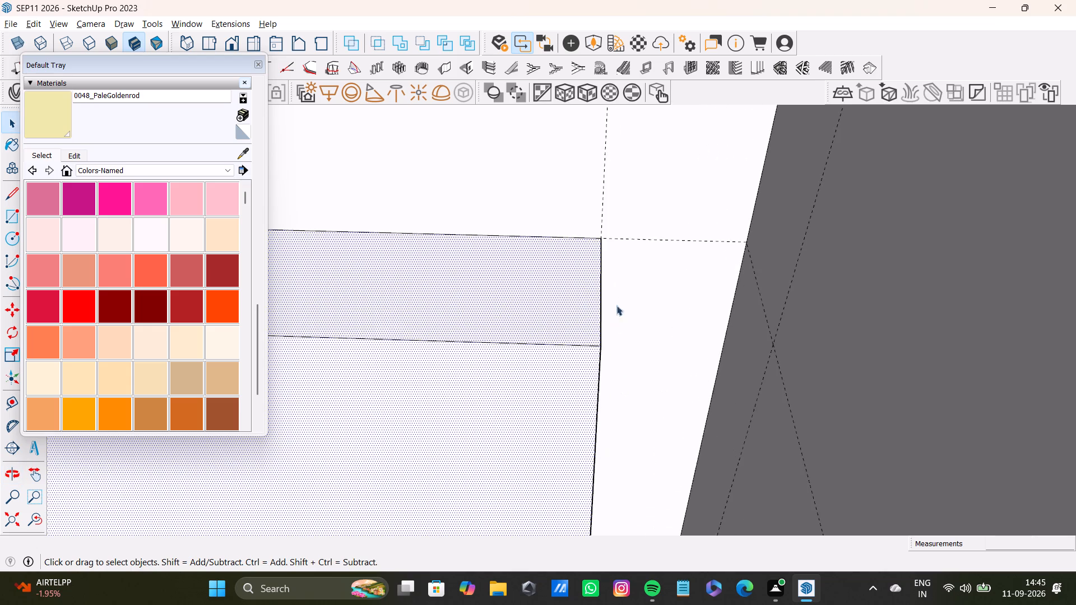
pyautogui.moveTo(608, 320); pyautogui.dragTo(574, 351, button='middle')
pyautogui.keyDown('shift'); pyautogui.scroll(4, 587, 350); pyautogui.keyUp('shift')
pyautogui.keyDown('shift'); pyautogui.click(601, 351); pyautogui.keyUp('shift')
pyautogui.keyDown('shift'); pyautogui.scroll(-9, 599, 352); pyautogui.keyUp('shift')
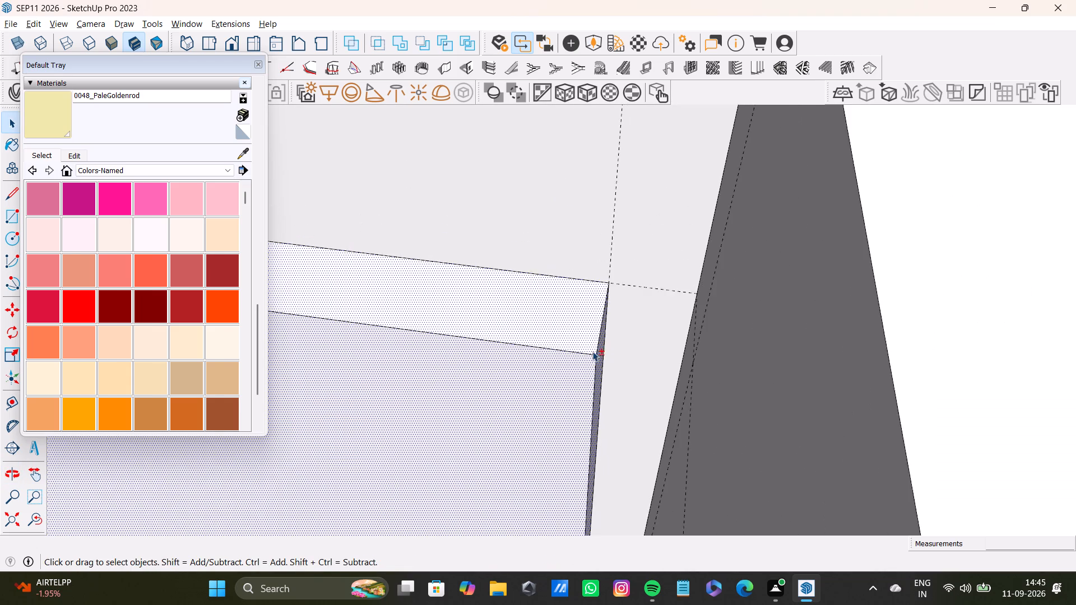
pyautogui.keyDown('shift'); pyautogui.scroll(-20, 592, 351); pyautogui.keyUp('shift')
pyautogui.keyDown('shift'); pyautogui.scroll(-1, 592, 351); pyautogui.keyUp('shift')
# Add the kitchen-side lower panel's top edge, outer side, front and inner side faces to the selection.
pyautogui.keyDown('shift'); pyautogui.moveTo(540, 345); pyautogui.dragTo(680, 147, button='middle'); pyautogui.keyUp('shift')
pyautogui.keyDown('shift'); pyautogui.scroll(-4, 604, 246); pyautogui.keyUp('shift')
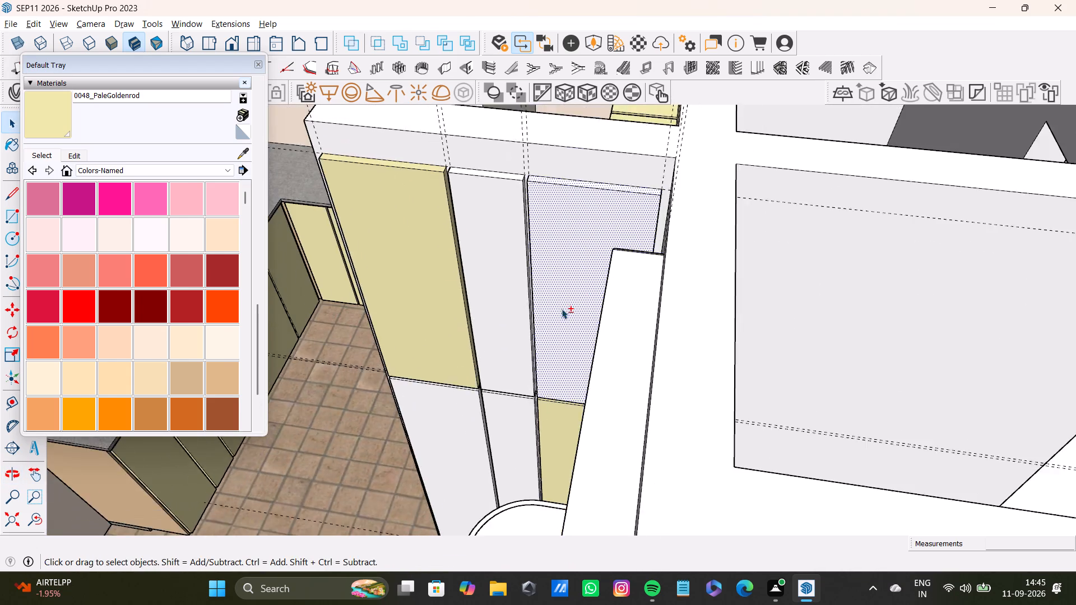
pyautogui.keyDown('shift'); pyautogui.moveTo(562, 309); pyautogui.dragTo(655, 80, button='middle'); pyautogui.keyUp('shift')
pyautogui.keyDown('shift'); pyautogui.scroll(6, 539, 251); pyautogui.keyUp('shift')
pyautogui.keyDown('shift'); pyautogui.moveTo(496, 243); pyautogui.dragTo(489, 304, button='middle'); pyautogui.keyUp('shift')
pyautogui.moveTo(489, 304); pyautogui.dragTo(572, 283, button='middle')
pyautogui.scroll(3, 498, 278)
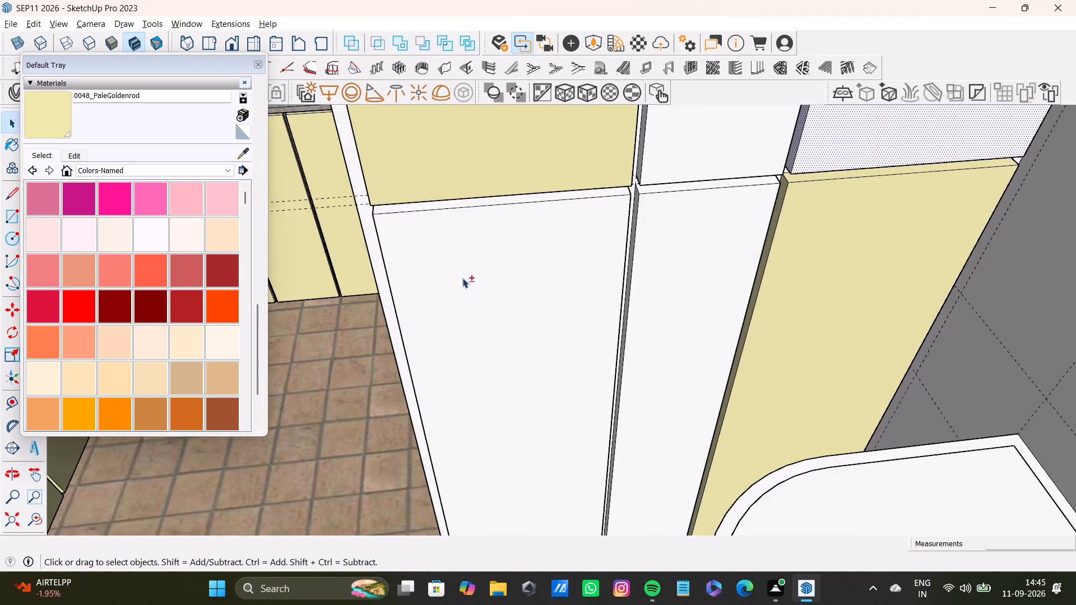
pyautogui.keyDown('shift'); pyautogui.moveTo(462, 278); pyautogui.dragTo(604, 274, button='middle'); pyautogui.keyUp('shift')
pyautogui.scroll(3, 420, 288)
pyautogui.keyDown('shift'); pyautogui.moveTo(382, 301); pyautogui.dragTo(449, 289, button='middle'); pyautogui.keyUp('shift')
pyautogui.keyDown('shift'); pyautogui.scroll(6, 426, 295); pyautogui.keyUp('shift')
pyautogui.keyDown('shift'); pyautogui.click(444, 262); pyautogui.keyUp('shift')
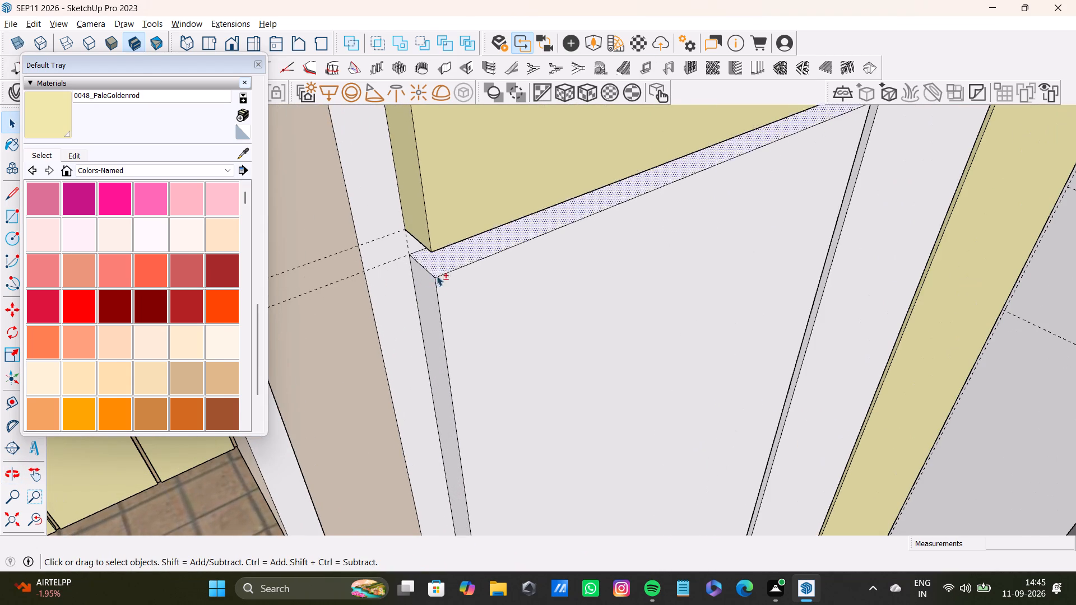
pyautogui.keyDown('shift'); pyautogui.click(420, 299); pyautogui.keyUp('shift')
pyautogui.keyDown('shift'); pyautogui.click(453, 299); pyautogui.keyUp('shift')
pyautogui.moveTo(647, 318); pyautogui.dragTo(431, 323, button='middle')
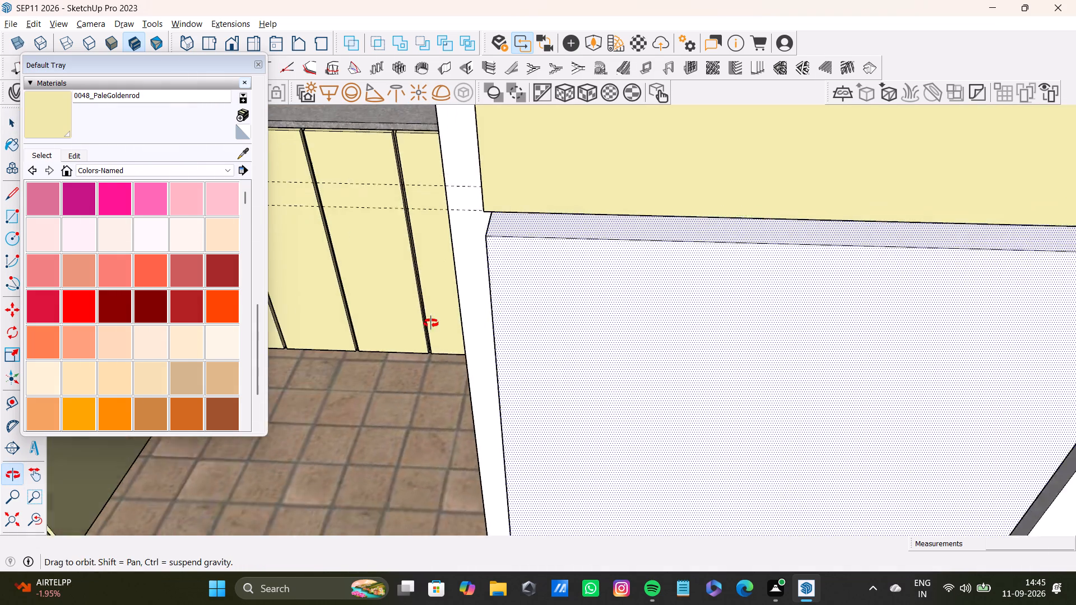
pyautogui.moveTo(431, 323); pyautogui.dragTo(430, 323, button='middle')
pyautogui.keyDown('shift'); pyautogui.scroll(-4, 711, 308); pyautogui.keyUp('shift')
pyautogui.keyDown('shift'); pyautogui.moveTo(686, 274); pyautogui.dragTo(323, 182, button='middle'); pyautogui.keyUp('shift')
pyautogui.keyDown('shift'); pyautogui.scroll(6, 668, 240); pyautogui.keyUp('shift')
pyautogui.moveTo(684, 218); pyautogui.dragTo(581, 217, button='middle')
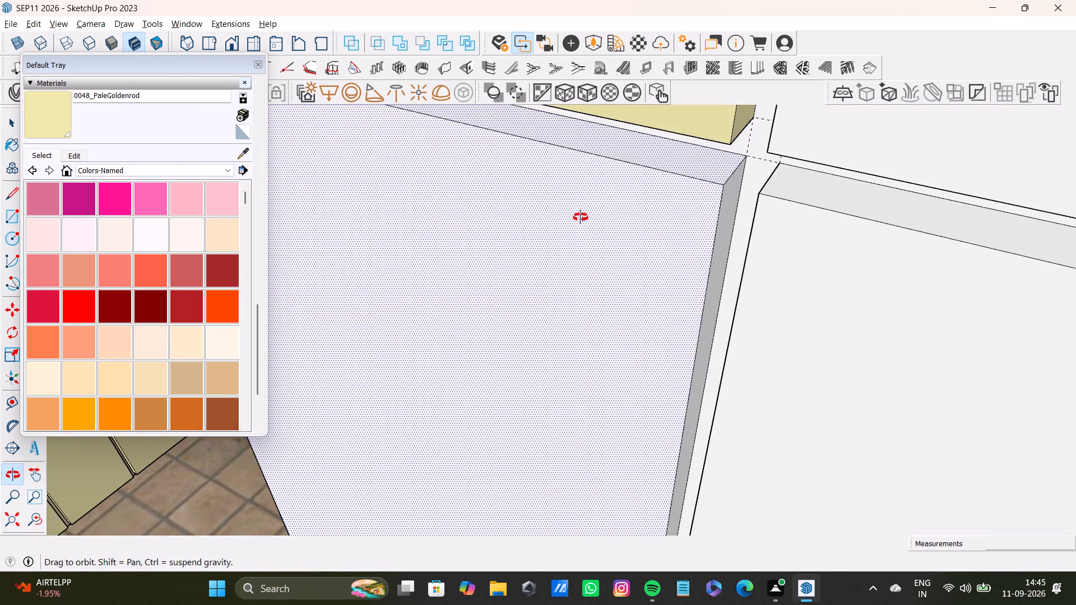
pyautogui.moveTo(581, 217); pyautogui.dragTo(580, 217, button='middle')
pyautogui.keyDown('shift'); pyautogui.scroll(3, 737, 213); pyautogui.keyUp('shift')
pyautogui.keyDown('shift'); pyautogui.click(727, 209); pyautogui.keyUp('shift')
pyautogui.keyDown('shift'); pyautogui.scroll(-18, 727, 209); pyautogui.keyUp('shift')
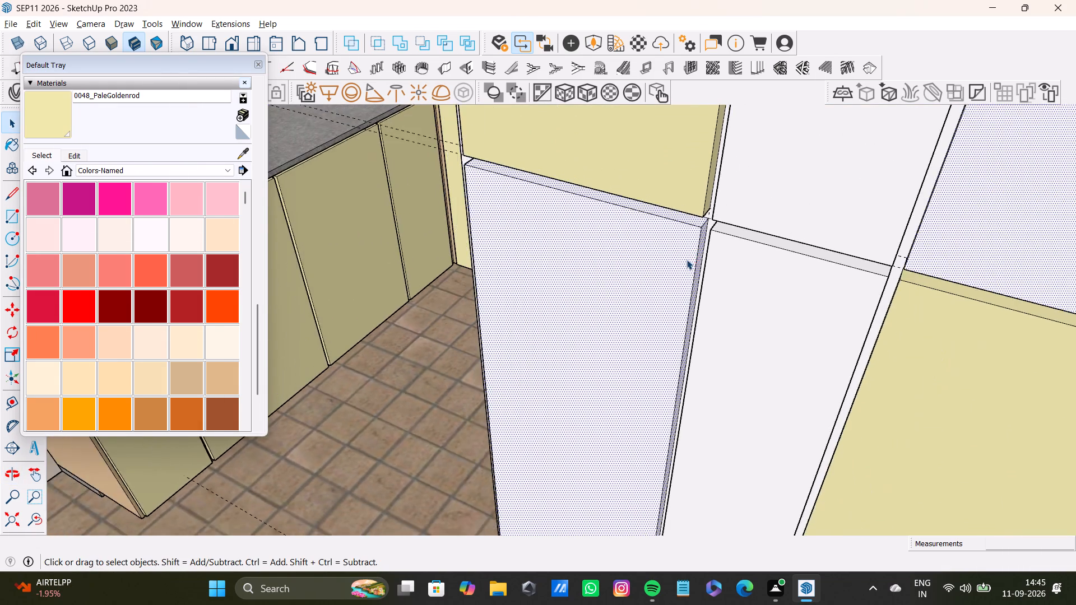
pyautogui.keyDown('shift'); pyautogui.scroll(-3, 687, 259); pyautogui.keyUp('shift')
# Add the kitchen-side lower panel's bottom edge face to the selection and restore the view of the model.
pyautogui.moveTo(692, 286); pyautogui.dragTo(863, 273, button='middle')
pyautogui.scroll(-3, 801, 288)
pyautogui.keyDown('shift'); pyautogui.moveTo(786, 290); pyautogui.dragTo(791, 162, button='middle'); pyautogui.keyUp('shift')
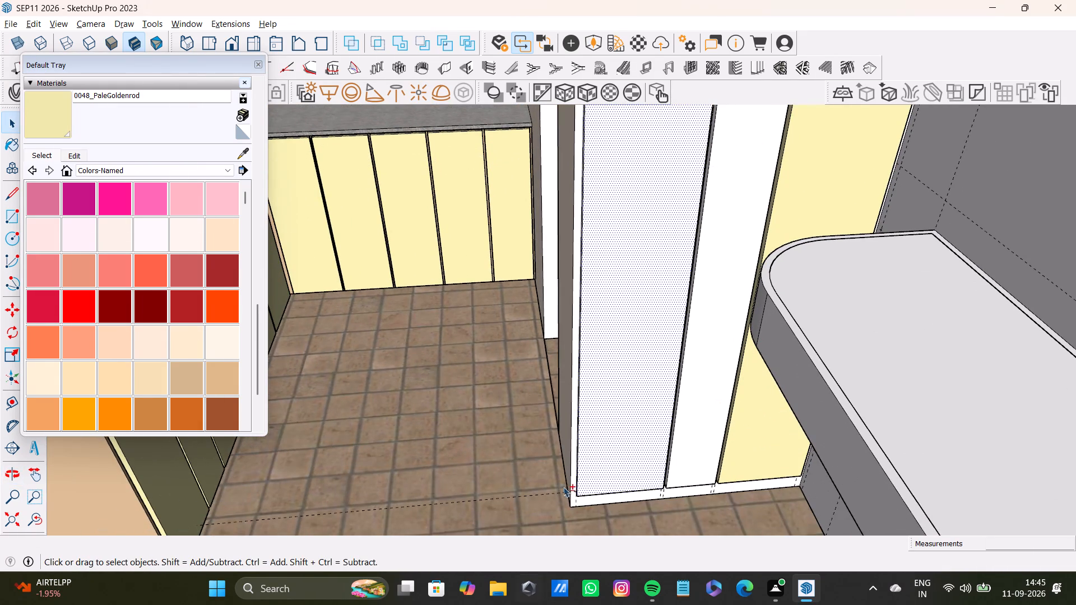
pyautogui.keyDown('shift'); pyautogui.scroll(6, 638, 455); pyautogui.keyUp('shift')
pyautogui.keyDown('shift'); pyautogui.moveTo(627, 468); pyautogui.dragTo(623, 382, button='middle'); pyautogui.keyUp('shift')
pyautogui.scroll(4, 604, 393)
pyautogui.moveTo(590, 422); pyautogui.dragTo(585, 239, button='middle')
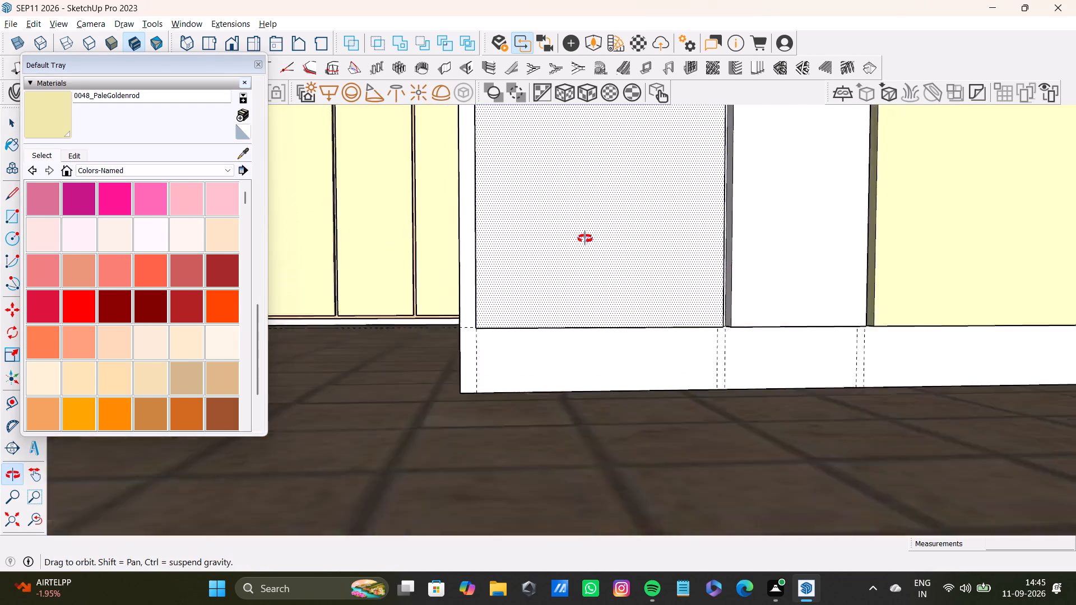
pyautogui.moveTo(585, 239); pyautogui.dragTo(585, 236, button='middle')
pyautogui.scroll(2, 583, 292)
pyautogui.keyDown('shift'); pyautogui.moveTo(583, 292); pyautogui.dragTo(582, 407, button='middle'); pyautogui.keyUp('shift')
pyautogui.scroll(9, 580, 405)
pyautogui.moveTo(572, 392); pyautogui.dragTo(572, 286, button='middle')
pyautogui.keyDown('shift'); pyautogui.click(520, 448); pyautogui.keyUp('shift')
pyautogui.keyDown('shift'); pyautogui.scroll(-5, 524, 444); pyautogui.keyUp('shift')
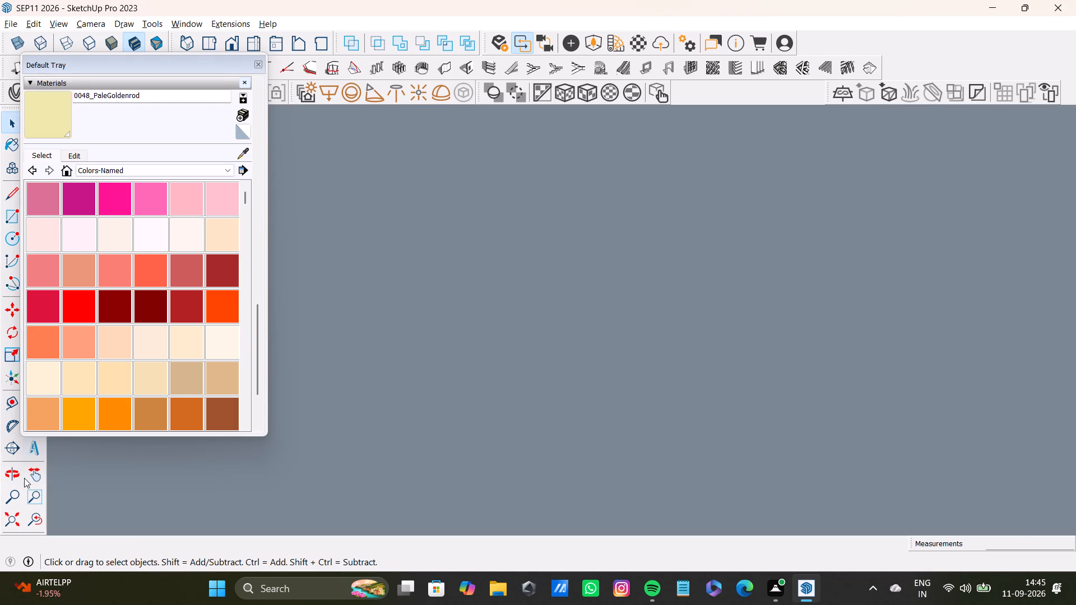
pyautogui.keyDown('shift'); pyautogui.click(36, 516); pyautogui.keyUp('shift')
pyautogui.keyDown('shift'); pyautogui.moveTo(666, 226); pyautogui.dragTo(602, 432, button='middle'); pyautogui.keyUp('shift')
pyautogui.keyDown('shift'); pyautogui.scroll(-11, 598, 387); pyautogui.keyUp('shift')
pyautogui.keyDown('shift'); pyautogui.scroll(-6, 576, 335); pyautogui.keyUp('shift')
pyautogui.keyDown('shift'); pyautogui.click(30, 516); pyautogui.keyUp('shift')
pyautogui.keyDown('shift'); pyautogui.click(3, 513); pyautogui.keyUp('shift')
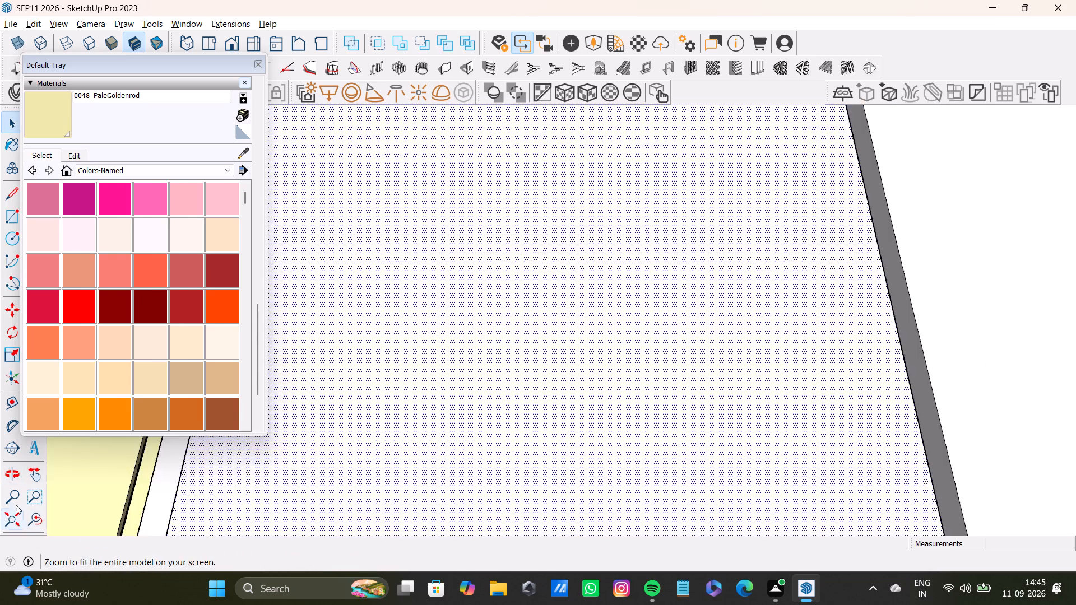
# Add the niche-side upper panel's bottom edge face to the selection.
pyautogui.keyDown('shift'); pyautogui.moveTo(503, 274); pyautogui.dragTo(494, 554, button='middle'); pyautogui.keyUp('shift')
pyautogui.moveTo(540, 414); pyautogui.dragTo(542, 599, button='middle')
pyautogui.keyDown('shift'); pyautogui.scroll(9, 554, 380); pyautogui.keyUp('shift')
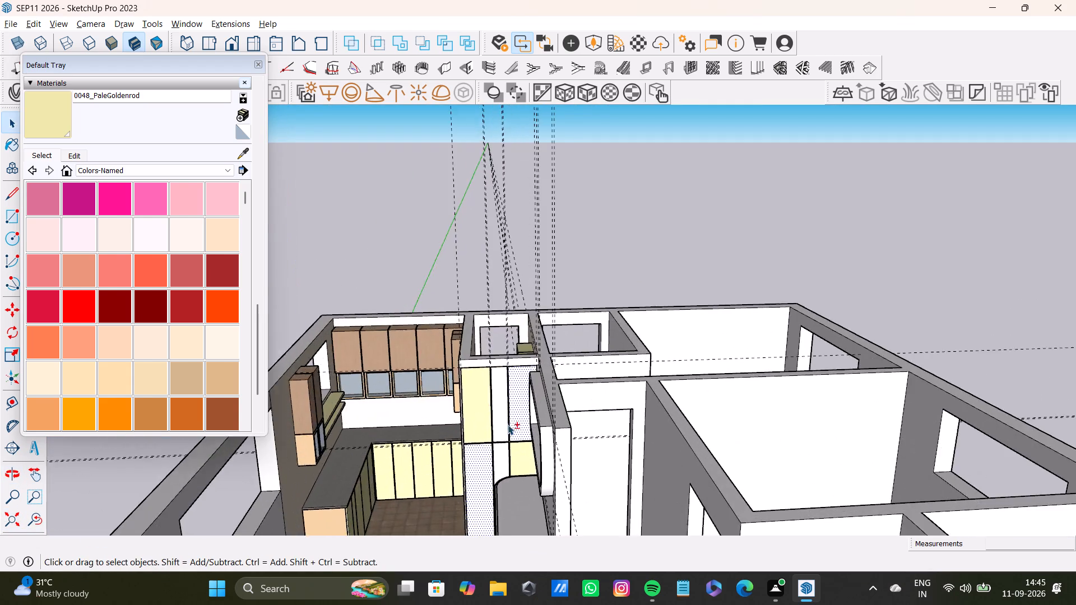
pyautogui.keyDown('shift'); pyautogui.scroll(20, 508, 425); pyautogui.keyUp('shift')
pyautogui.keyDown('shift'); pyautogui.scroll(7, 508, 425); pyautogui.keyUp('shift')
pyautogui.moveTo(471, 472); pyautogui.dragTo(474, 427, button='middle')
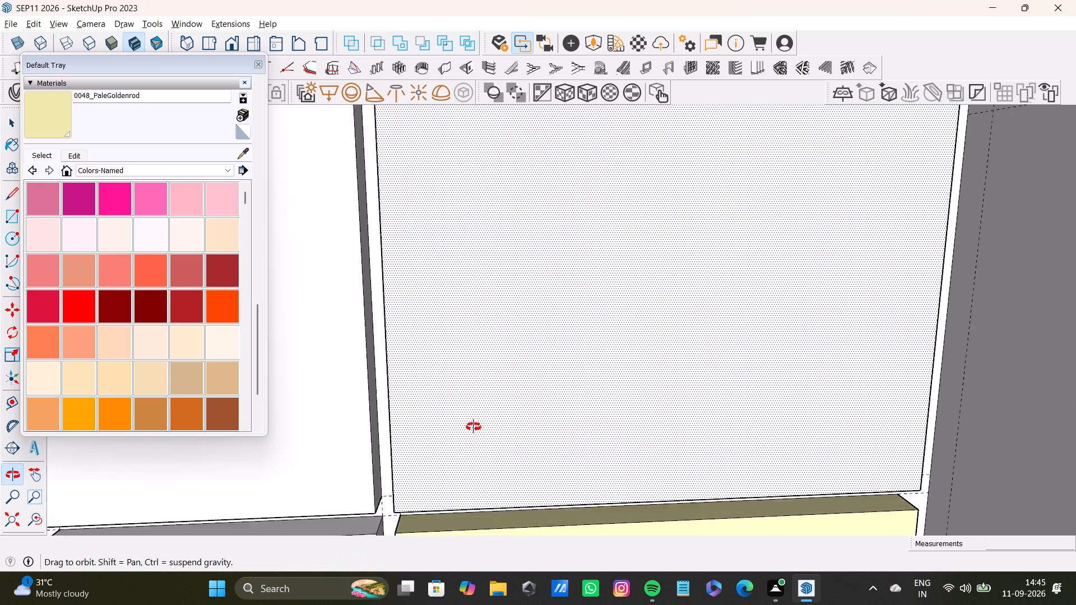
pyautogui.moveTo(474, 427); pyautogui.dragTo(526, 373, button='middle')
pyautogui.scroll(8, 466, 443)
pyautogui.moveTo(439, 488); pyautogui.dragTo(530, 334, button='middle')
pyautogui.scroll(2, 506, 372)
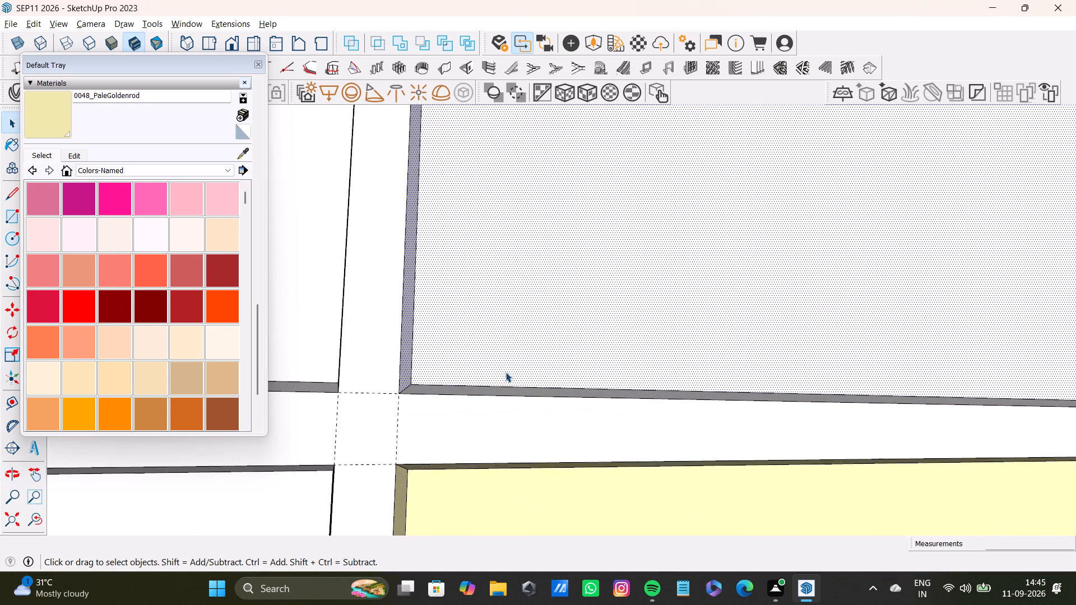
pyautogui.scroll(3, 505, 372)
pyautogui.moveTo(467, 383); pyautogui.dragTo(479, 329, button='middle')
pyautogui.keyDown('shift'); pyautogui.click(435, 388); pyautogui.keyUp('shift')
# Sample 0035_Tan from the kitchen cabinetry and paint the selected upper and lower panel faces with it.
pyautogui.keyDown('shift'); pyautogui.scroll(-6, 443, 382); pyautogui.keyUp('shift')
pyautogui.moveTo(467, 353); pyautogui.dragTo(434, 507, button='middle')
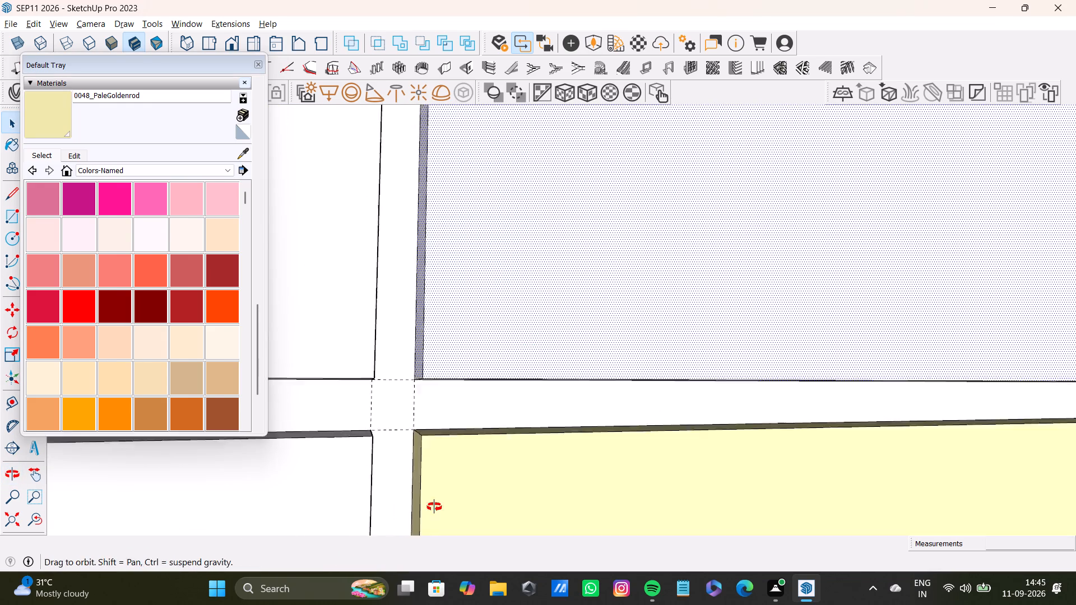
pyautogui.moveTo(434, 507); pyautogui.dragTo(432, 538, button='middle')
pyautogui.scroll(-20, 436, 446)
pyautogui.keyDown('shift'); pyautogui.moveTo(432, 429); pyautogui.dragTo(467, 547, button='middle'); pyautogui.keyUp('shift')
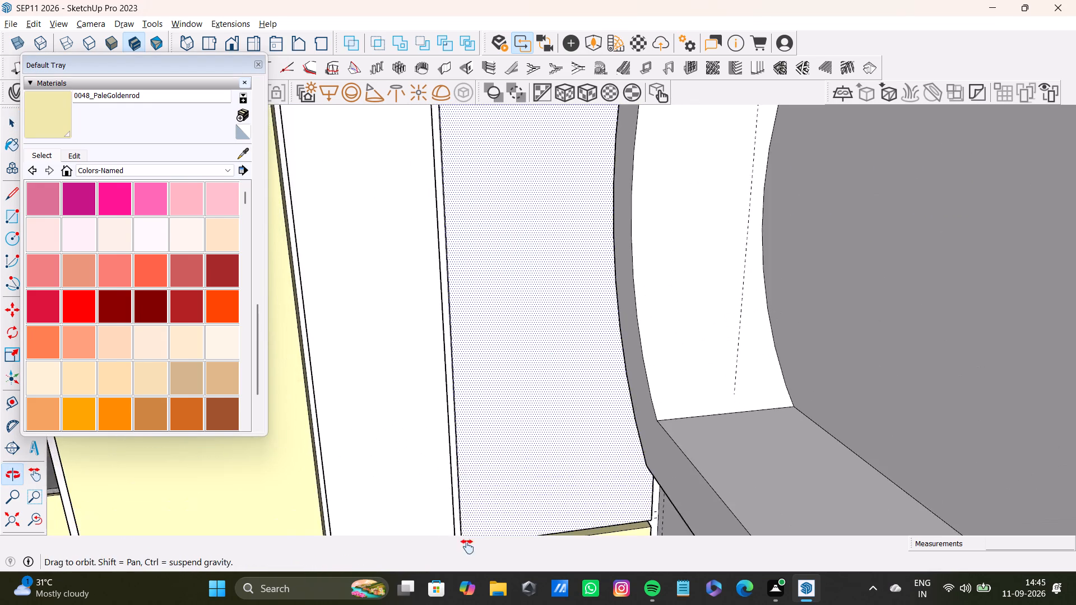
pyautogui.keyDown('shift'); pyautogui.moveTo(467, 547); pyautogui.dragTo(470, 546, button='middle'); pyautogui.keyUp('shift')
pyautogui.scroll(-4, 423, 371)
pyautogui.keyDown('shift'); pyautogui.moveTo(452, 316); pyautogui.dragTo(474, 519, button='middle'); pyautogui.keyUp('shift')
pyautogui.scroll(-4, 448, 415)
pyautogui.scroll(1, 462, 347)
pyautogui.moveTo(463, 357); pyautogui.dragTo(463, 441, button='middle')
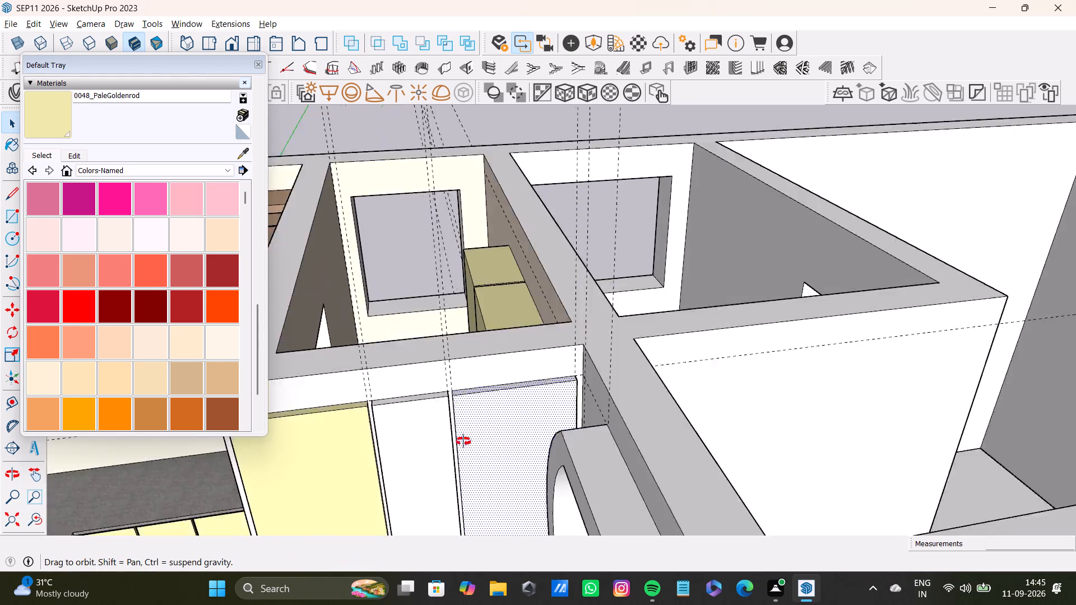
pyautogui.moveTo(463, 441); pyautogui.dragTo(465, 455, button='middle')
pyautogui.keyDown('shift'); pyautogui.scroll(9, 508, 447); pyautogui.keyUp('shift')
pyautogui.moveTo(428, 477); pyautogui.dragTo(514, 433, button='middle')
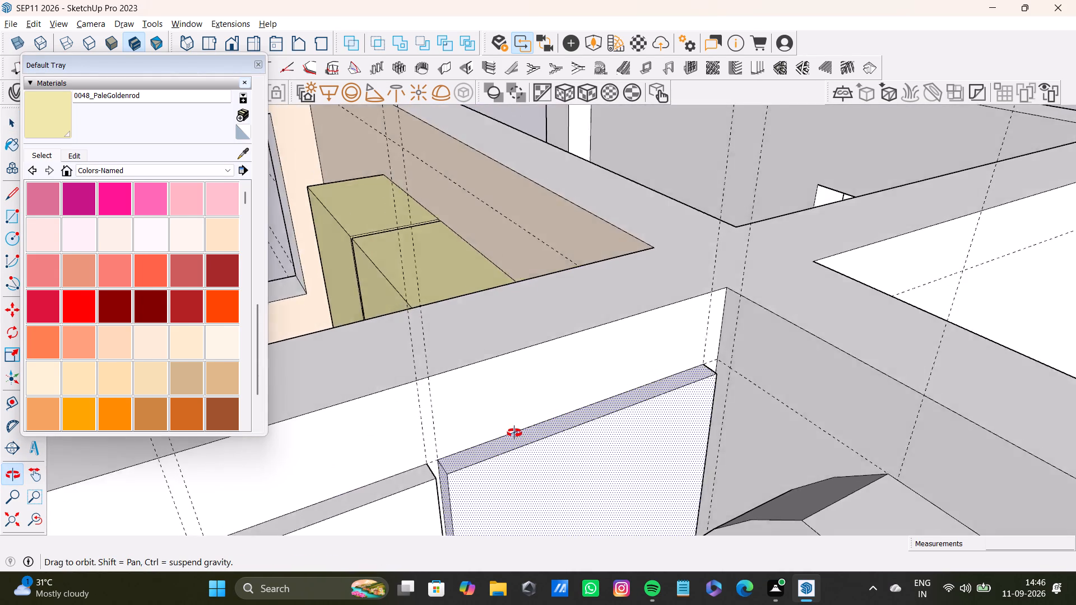
pyautogui.moveTo(514, 433); pyautogui.dragTo(59, 369, button='middle')
pyautogui.moveTo(295, 361); pyautogui.dragTo(848, 414, button='middle')
pyautogui.keyDown('shift'); pyautogui.moveTo(663, 435); pyautogui.dragTo(648, 316, button='middle'); pyautogui.keyUp('shift')
pyautogui.click(243, 151)
pyautogui.scroll(-7, 377, 271)
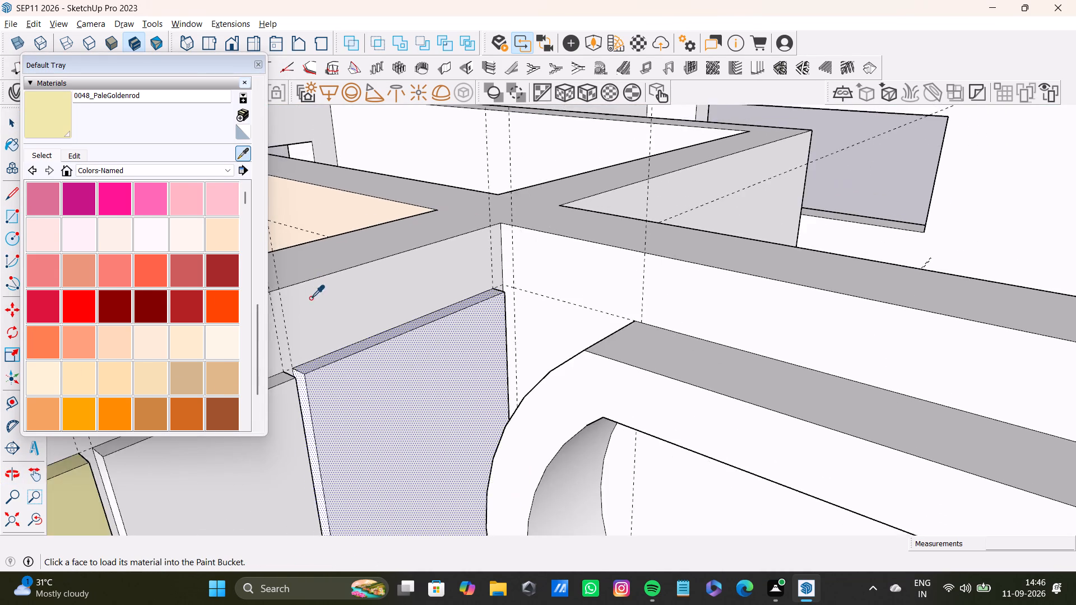
pyautogui.keyDown('shift'); pyautogui.moveTo(308, 308); pyautogui.dragTo(545, 257, button='middle'); pyautogui.keyUp('shift')
pyautogui.keyDown('shift'); pyautogui.scroll(-9, 496, 362); pyautogui.keyUp('shift')
pyautogui.keyDown('shift'); pyautogui.moveTo(387, 359); pyautogui.dragTo(597, 260, button='middle'); pyautogui.keyUp('shift')
pyautogui.keyDown('shift'); pyautogui.scroll(3, 381, 414); pyautogui.keyUp('shift')
pyautogui.keyDown('shift'); pyautogui.moveTo(253, 496); pyautogui.dragTo(314, 423, button='middle'); pyautogui.keyUp('shift')
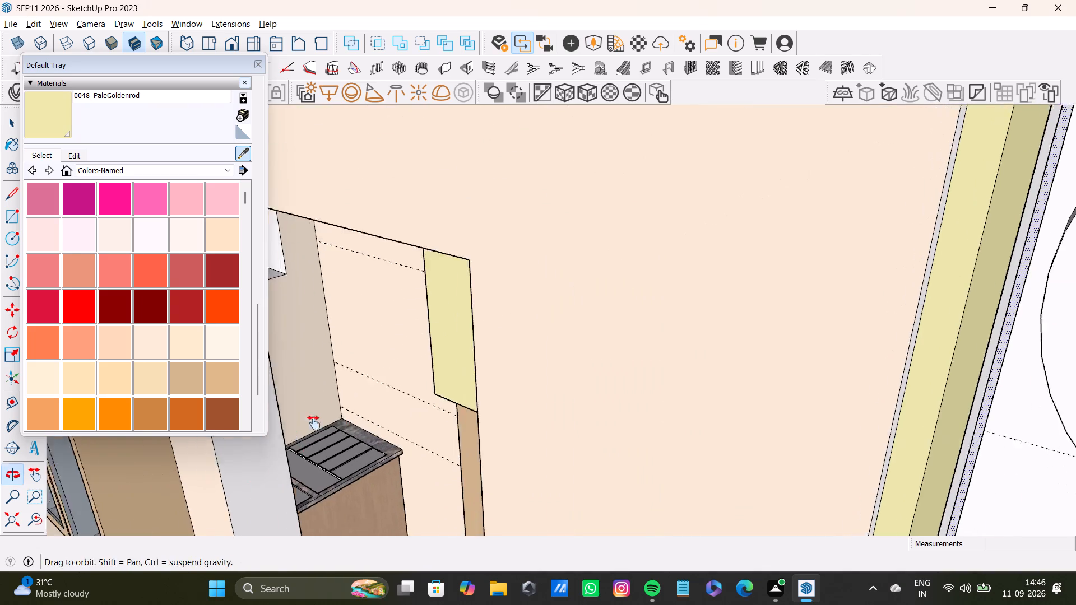
pyautogui.keyDown('shift'); pyautogui.moveTo(314, 423); pyautogui.dragTo(322, 416, button='middle'); pyautogui.keyUp('shift')
pyautogui.keyDown('shift'); pyautogui.click(220, 471); pyautogui.keyUp('shift')
pyautogui.keyDown('shift'); pyautogui.scroll(-8, 280, 442); pyautogui.keyUp('shift')
pyautogui.keyDown('shift'); pyautogui.moveTo(577, 390); pyautogui.dragTo(447, 434, button='middle'); pyautogui.keyUp('shift')
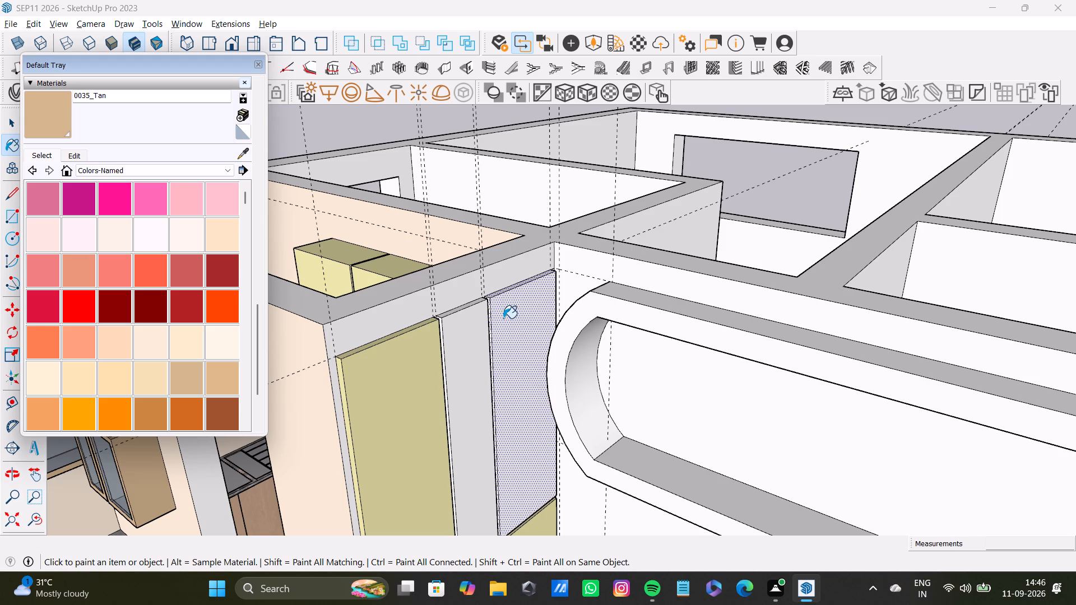
pyautogui.click(503, 318)
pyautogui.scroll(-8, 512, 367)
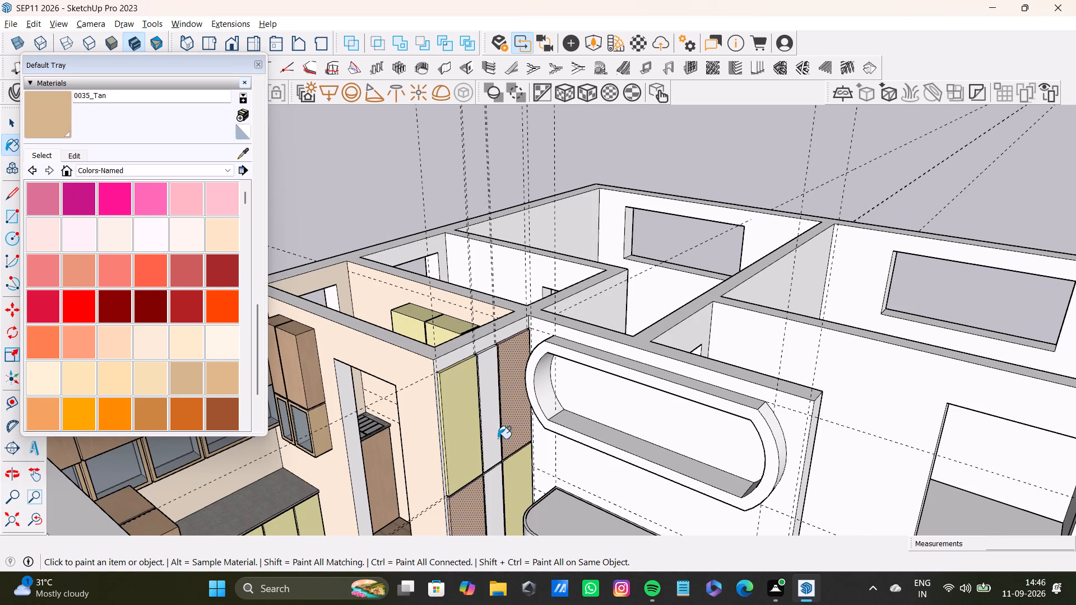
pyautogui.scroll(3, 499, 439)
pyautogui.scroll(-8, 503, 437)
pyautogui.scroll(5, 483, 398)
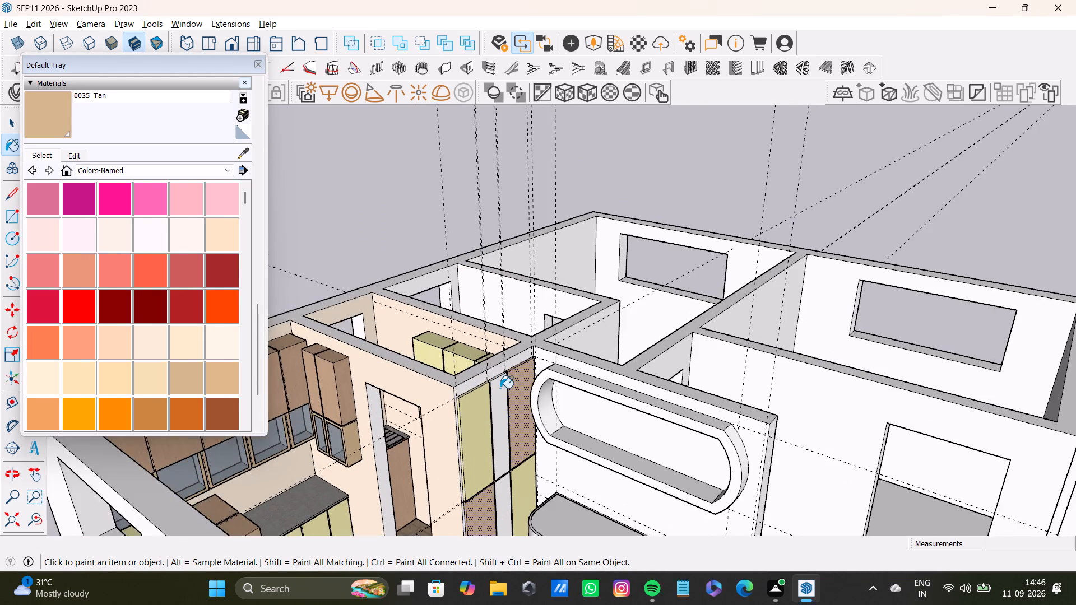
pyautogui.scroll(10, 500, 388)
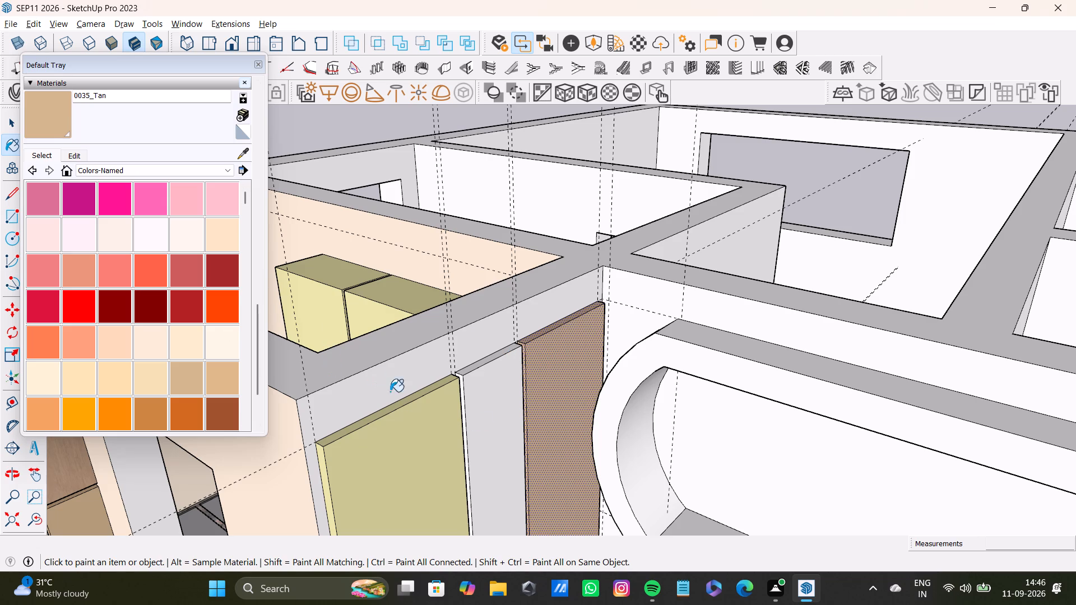
# Draw a thin rectangle about 3' 6 1/2" by 5/16" down the kitchen-side edge of the upper middle panel's front face.
pyautogui.press('space')
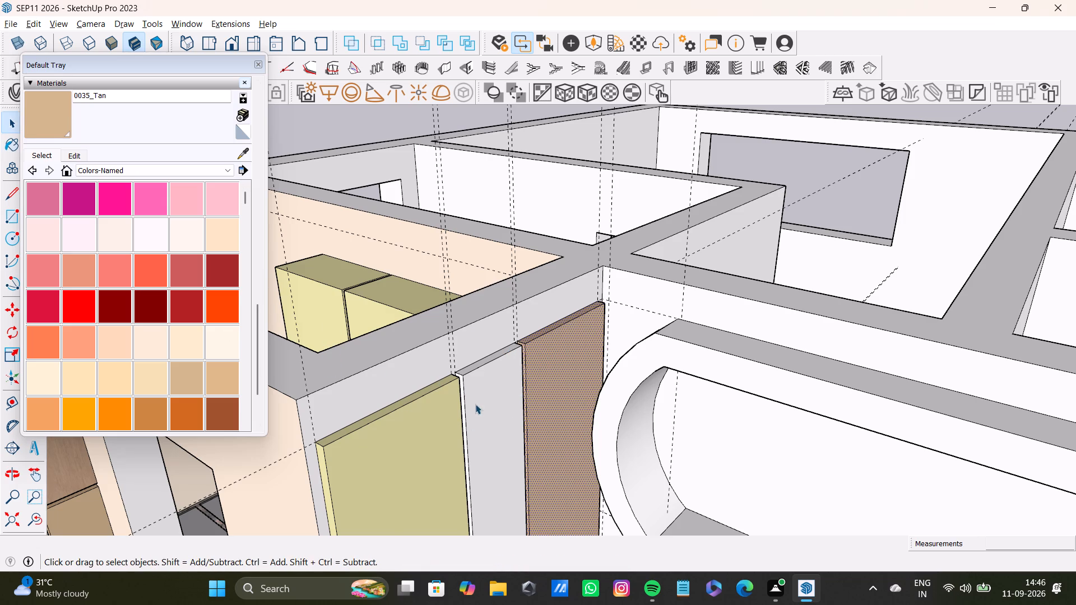
pyautogui.scroll(-8, 483, 409)
pyautogui.moveTo(525, 438); pyautogui.dragTo(387, 473, button='middle')
pyautogui.scroll(7, 449, 408)
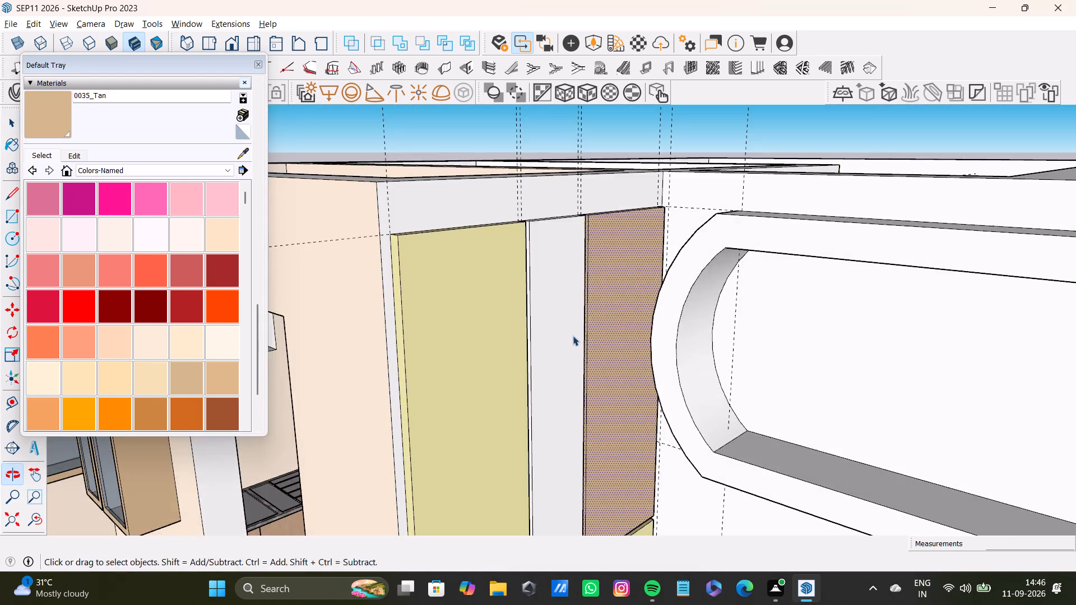
pyautogui.scroll(-4, 398, 371)
pyautogui.keyDown('shift'); pyautogui.moveTo(404, 365); pyautogui.dragTo(457, 323, button='middle'); pyautogui.keyUp('shift')
pyautogui.scroll(4, 456, 335)
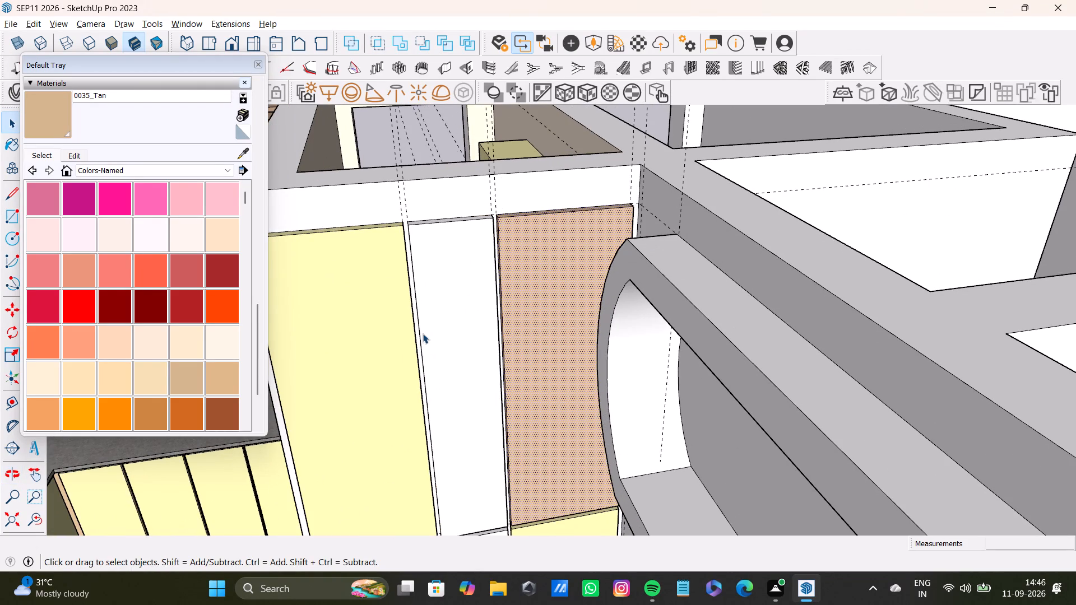
pyautogui.press('r')
pyautogui.scroll(8, 387, 272)
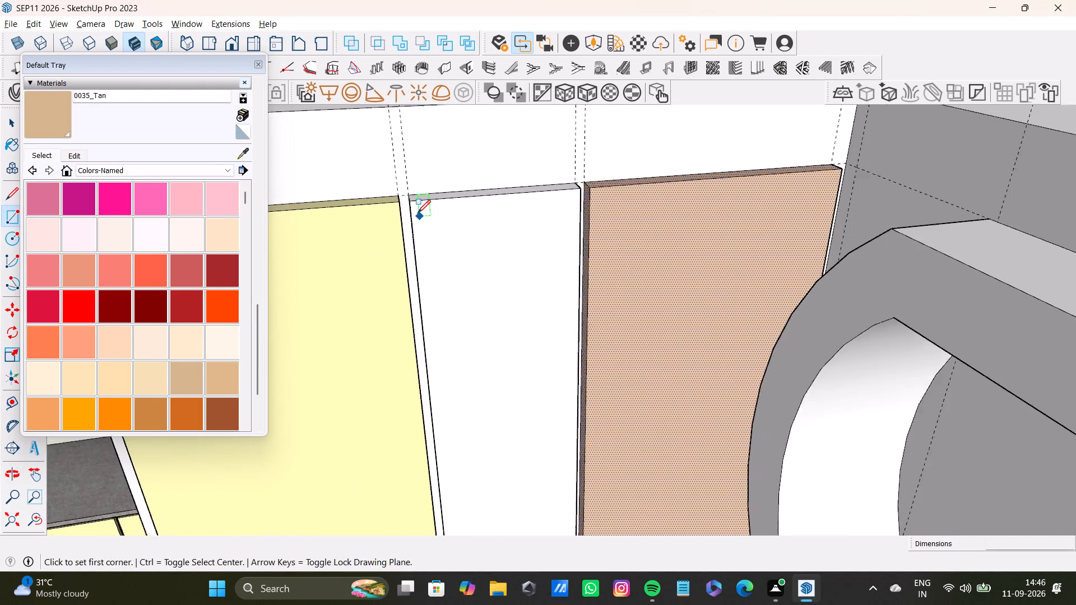
pyautogui.scroll(1, 418, 213)
pyautogui.click(411, 198)
pyautogui.scroll(-4, 430, 293)
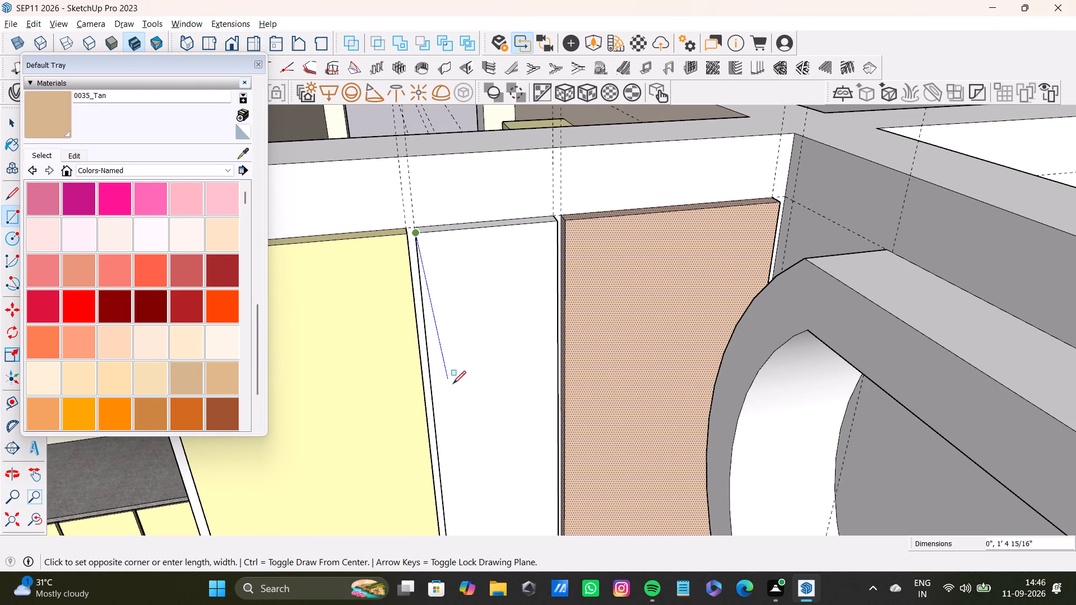
pyautogui.press('r')
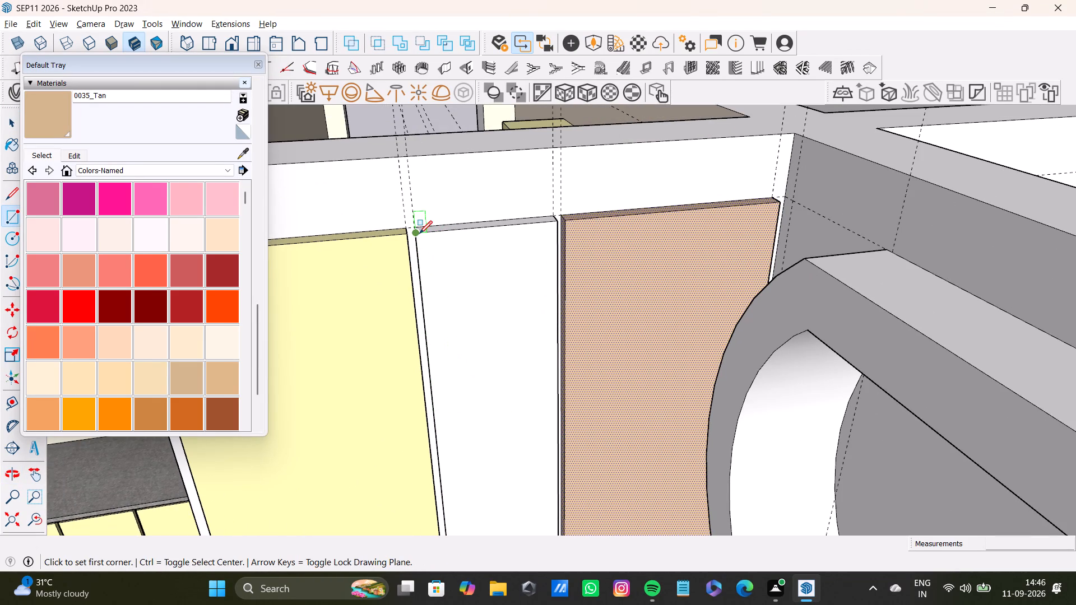
pyautogui.click(418, 235)
pyautogui.scroll(-3, 453, 366)
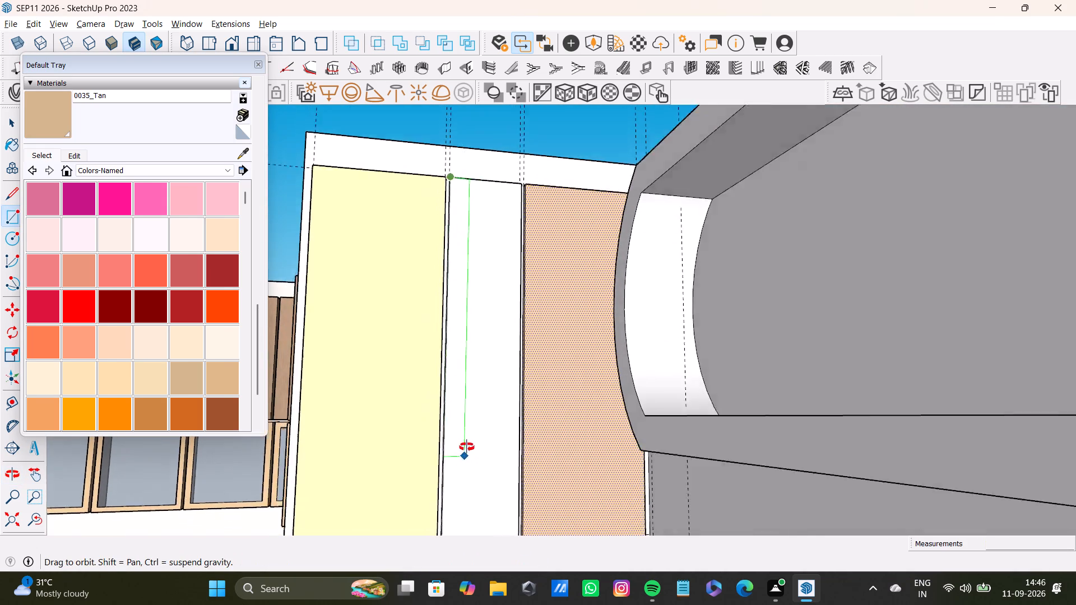
pyautogui.scroll(9, 462, 408)
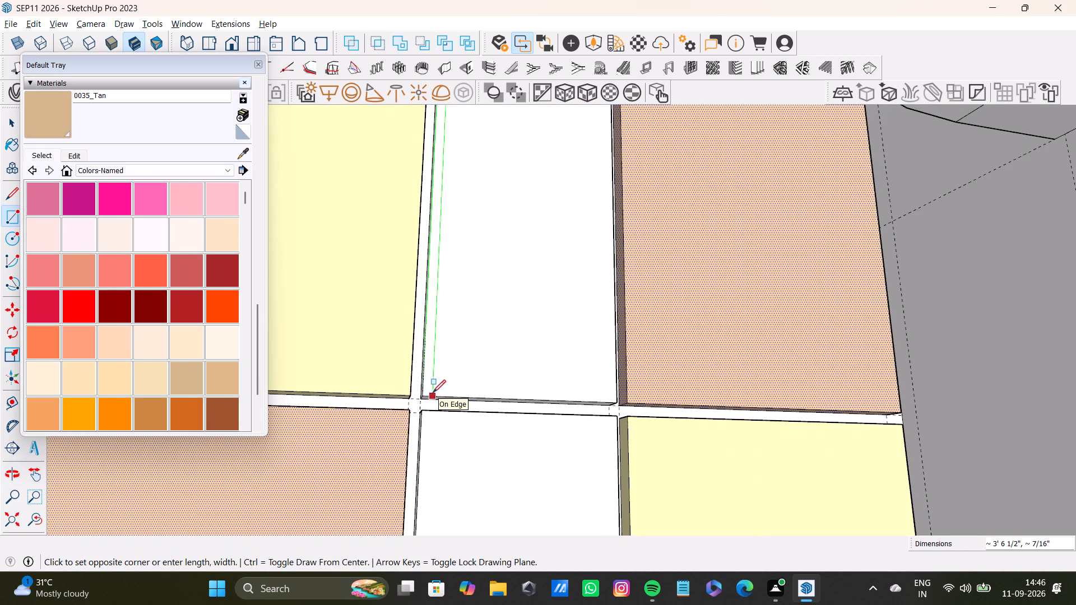
pyautogui.click(430, 395)
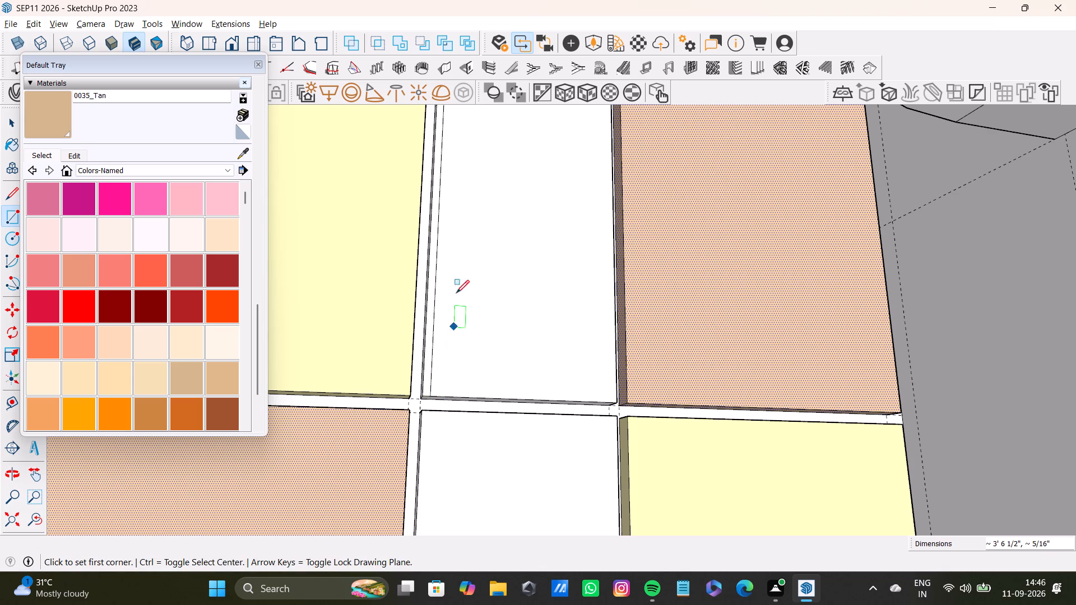
# Push/Pull the thin rectangle on the upper middle panel outward by about 3/8".
pyautogui.scroll(-4, 453, 215)
pyautogui.keyDown('shift'); pyautogui.moveTo(488, 205); pyautogui.dragTo(521, 585, button='middle'); pyautogui.keyUp('shift')
pyautogui.keyDown('shift'); pyautogui.scroll(-1, 509, 464); pyautogui.keyUp('shift')
pyautogui.scroll(6, 491, 264)
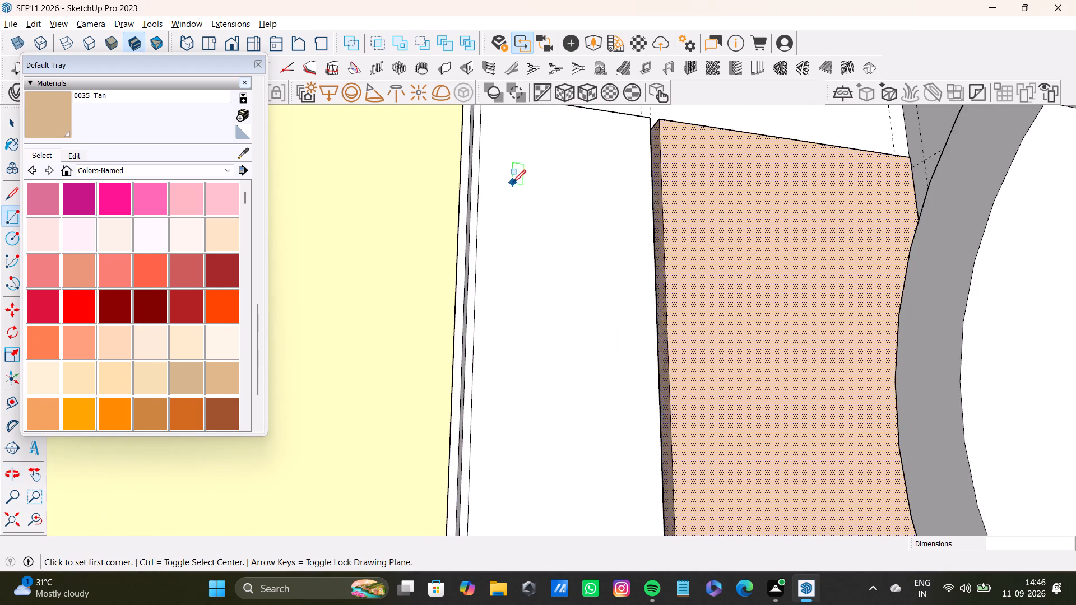
pyautogui.moveTo(513, 183); pyautogui.dragTo(508, 441, button='middle')
pyautogui.scroll(-1, 508, 441)
pyautogui.scroll(10, 465, 387)
pyautogui.keyDown('shift'); pyautogui.moveTo(493, 249); pyautogui.dragTo(505, 240, button='middle'); pyautogui.keyUp('shift')
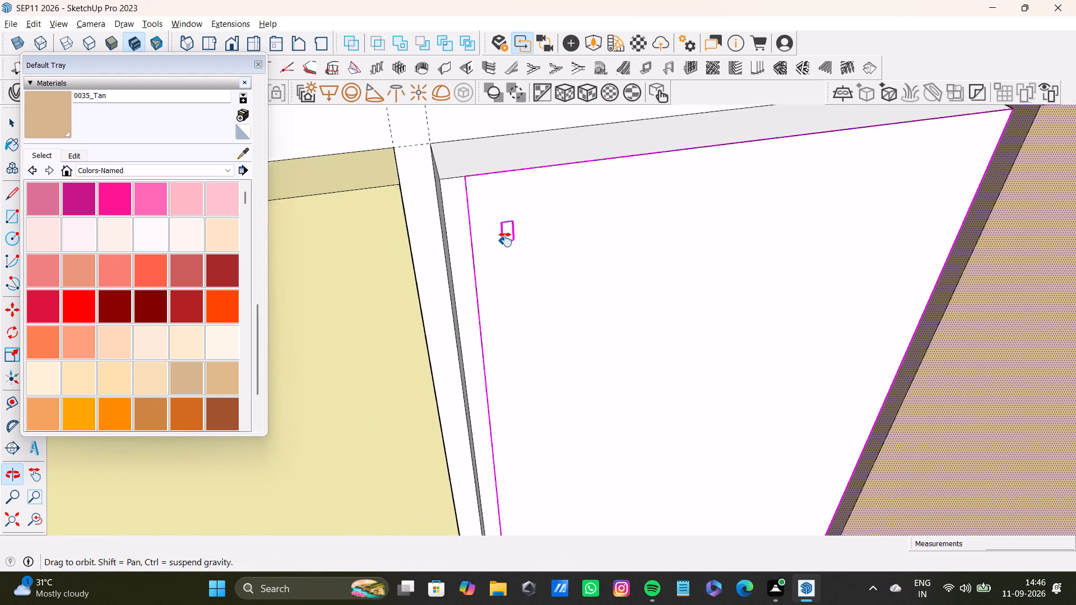
pyautogui.keyDown('shift'); pyautogui.moveTo(505, 240); pyautogui.dragTo(507, 239, button='middle'); pyautogui.keyUp('shift')
pyautogui.scroll(3, 426, 212)
pyautogui.press('space')
pyautogui.click(474, 211)
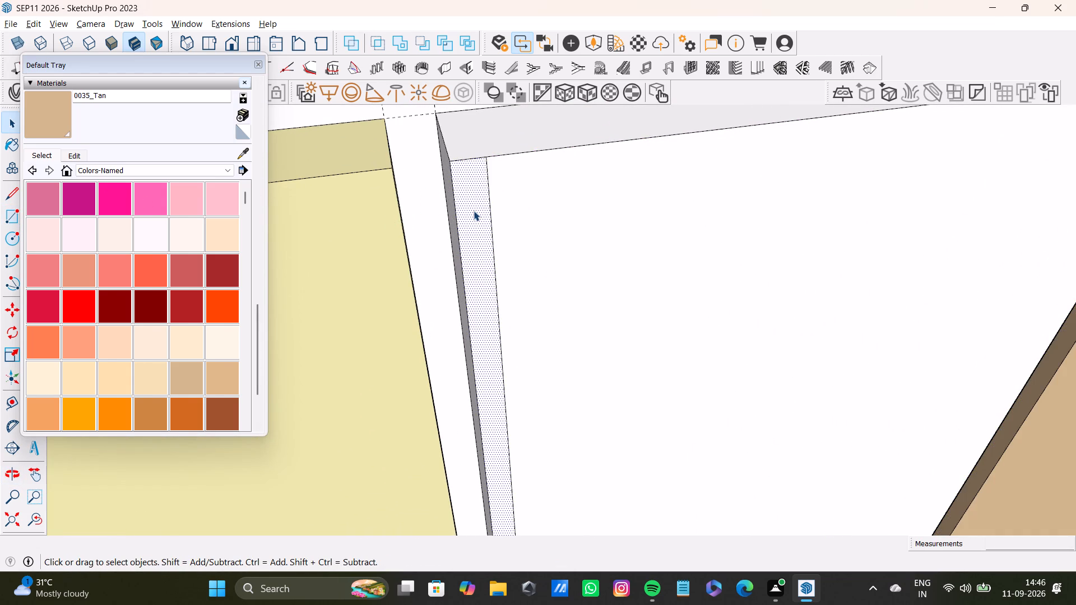
pyautogui.press('p')
pyautogui.moveTo(479, 213); pyautogui.dragTo(484, 241)
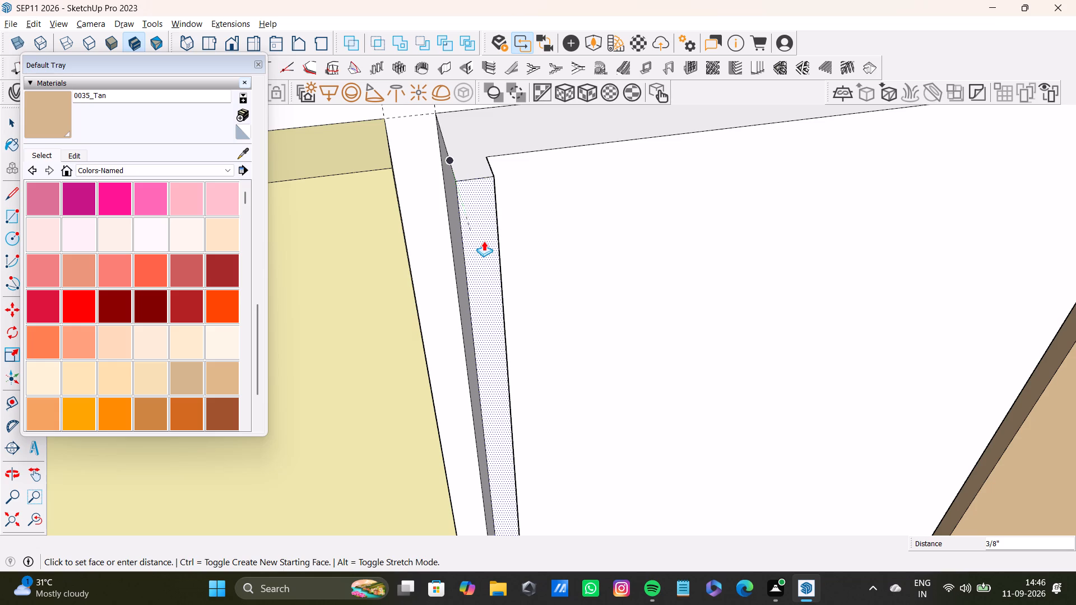
pyautogui.moveTo(484, 241); pyautogui.dragTo(484, 242)
# Draw a line across the top of the raised strip where it meets the upper middle panel.
pyautogui.press('l')
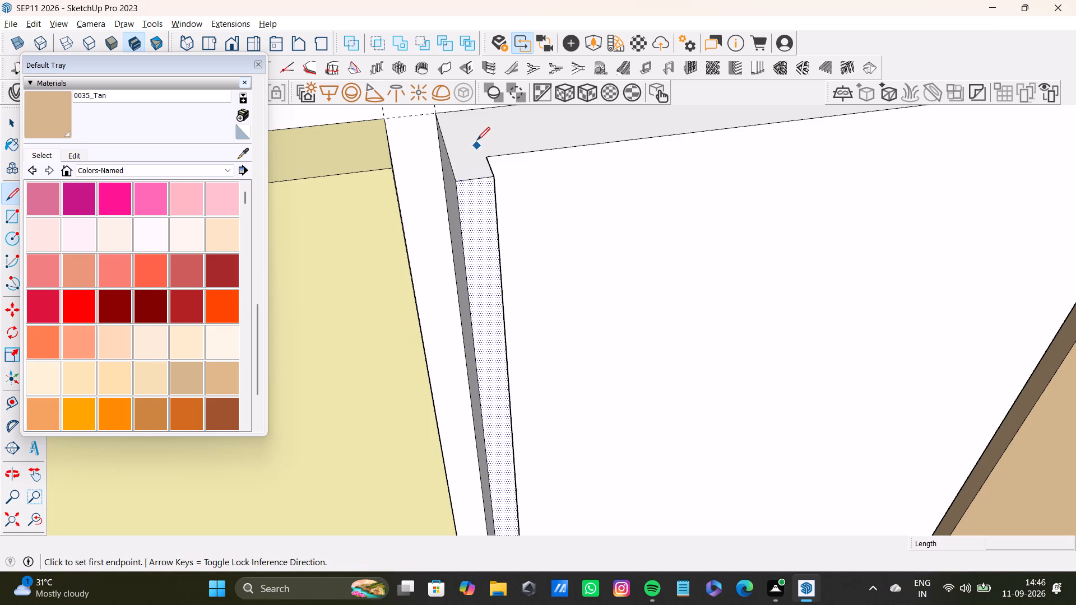
pyautogui.click(487, 156)
pyautogui.click(451, 167)
# Draw a full-height line, about 3' 6 1/2", down the kitchen-side face where the raised strip meets the upper middle panel.
pyautogui.scroll(-4, 470, 198)
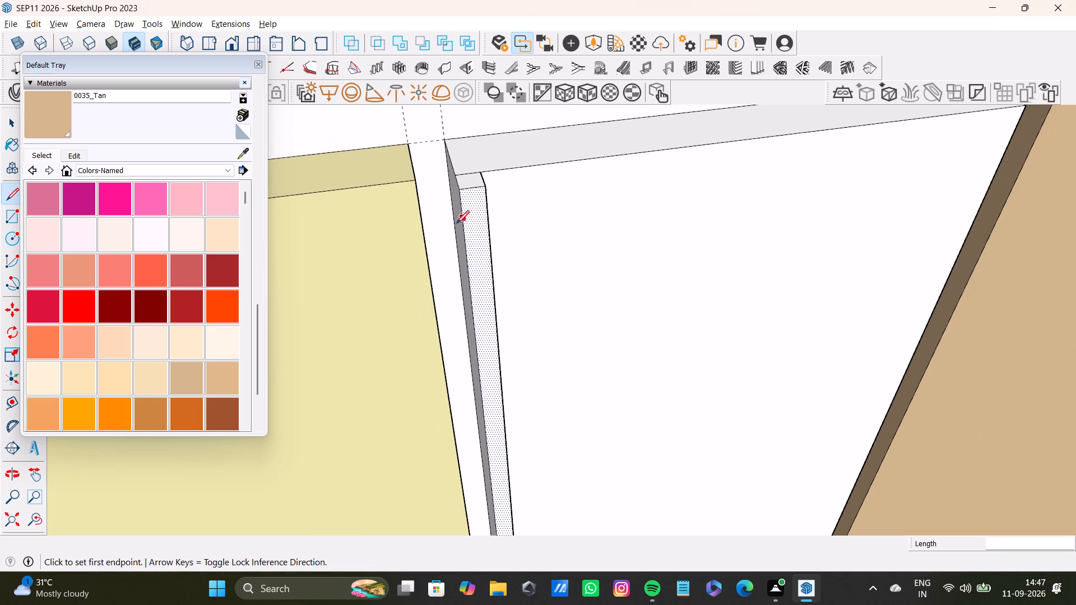
pyautogui.moveTo(454, 225); pyautogui.dragTo(588, 221, button='middle')
pyautogui.scroll(3, 414, 216)
pyautogui.click(423, 202)
pyautogui.scroll(-4, 421, 290)
pyautogui.keyDown('shift'); pyautogui.moveTo(432, 329); pyautogui.dragTo(437, 112, button='middle'); pyautogui.keyUp('shift')
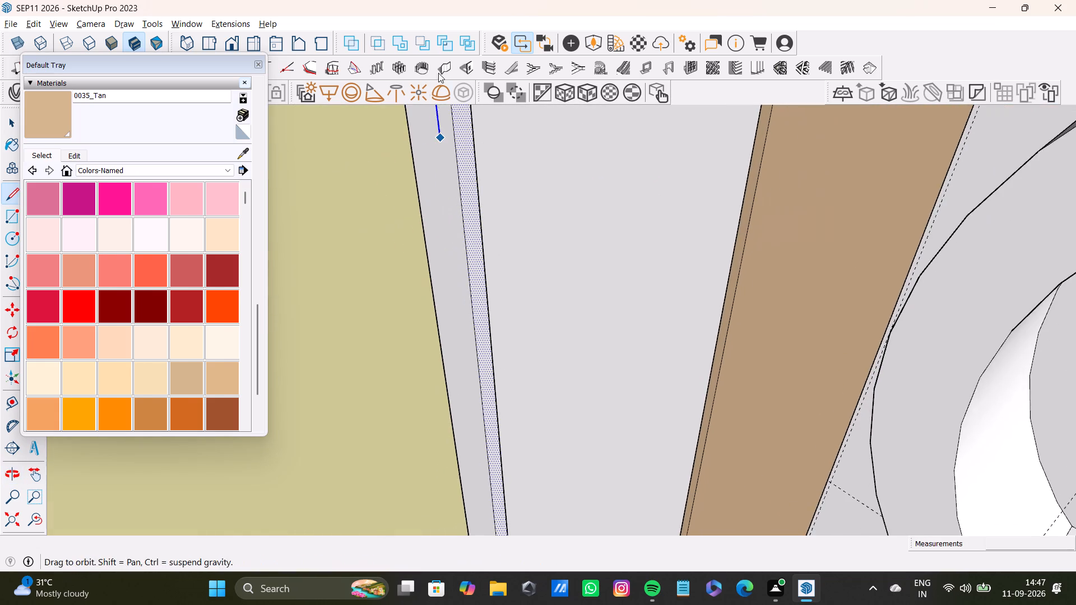
pyautogui.scroll(-4, 440, 204)
pyautogui.keyDown('shift'); pyautogui.moveTo(456, 307); pyautogui.dragTo(456, 194, button='middle'); pyautogui.keyUp('shift')
pyautogui.scroll(-3, 506, 409)
pyautogui.keyDown('shift'); pyautogui.moveTo(459, 408); pyautogui.dragTo(462, 265, button='middle'); pyautogui.keyUp('shift')
pyautogui.scroll(3, 498, 398)
pyautogui.keyDown('shift'); pyautogui.moveTo(510, 443); pyautogui.dragTo(461, 272, button='middle'); pyautogui.keyUp('shift')
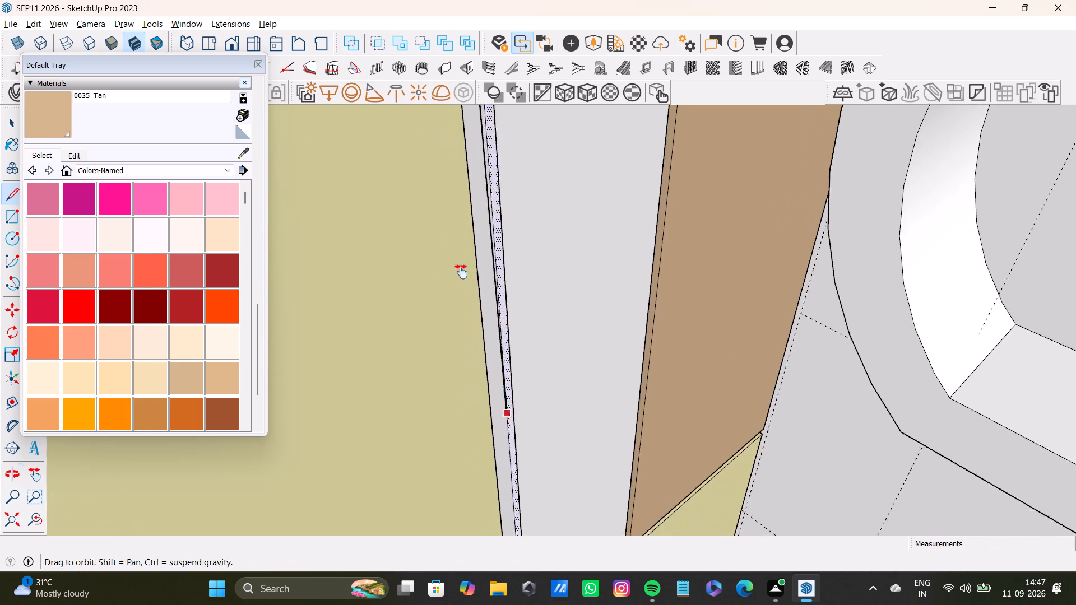
pyautogui.keyDown('shift'); pyautogui.moveTo(461, 272); pyautogui.dragTo(455, 240, button='middle'); pyautogui.keyUp('shift')
pyautogui.scroll(5, 465, 254)
pyautogui.keyDown('shift'); pyautogui.moveTo(460, 387); pyautogui.dragTo(447, 162, button='middle'); pyautogui.keyUp('shift')
pyautogui.scroll(-2, 489, 332)
pyautogui.moveTo(475, 368); pyautogui.dragTo(447, 183, button='middle')
pyautogui.scroll(2, 443, 254)
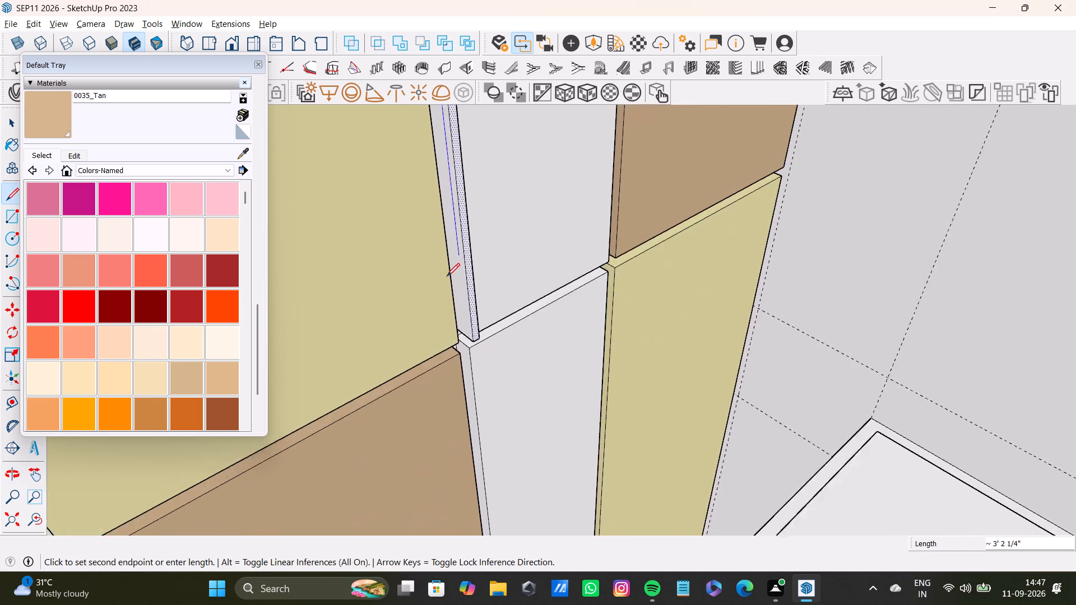
pyautogui.scroll(9, 447, 276)
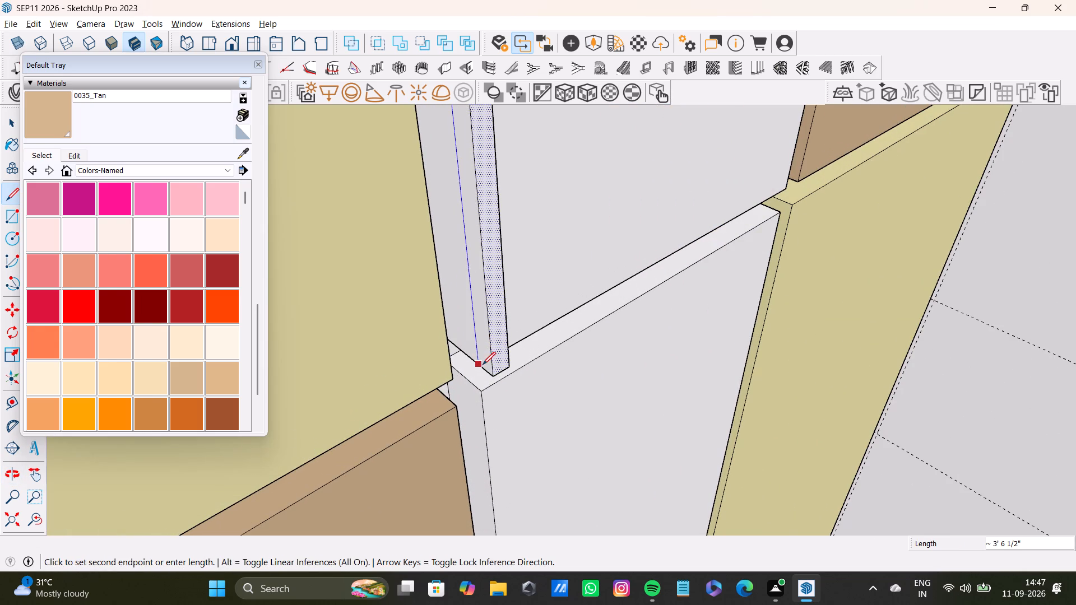
pyautogui.click(482, 366)
# Select the raised strip's kitchen-side, front and inner side faces together with their edges.
pyautogui.press('space')
pyautogui.click(486, 354)
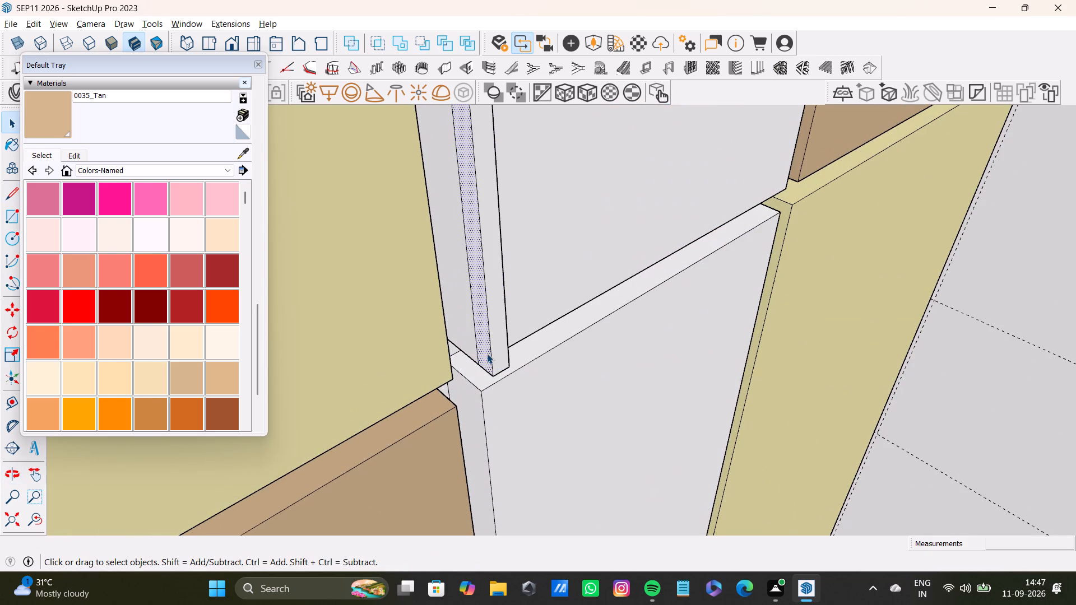
pyautogui.keyDown('shift'); pyautogui.click(487, 353); pyautogui.keyUp('shift')
pyautogui.keyDown('shift'); pyautogui.doubleClick(499, 352); pyautogui.keyUp('shift')
pyautogui.keyDown('shift'); pyautogui.scroll(6, 507, 360); pyautogui.keyUp('shift')
pyautogui.moveTo(513, 357); pyautogui.dragTo(417, 347, button='middle')
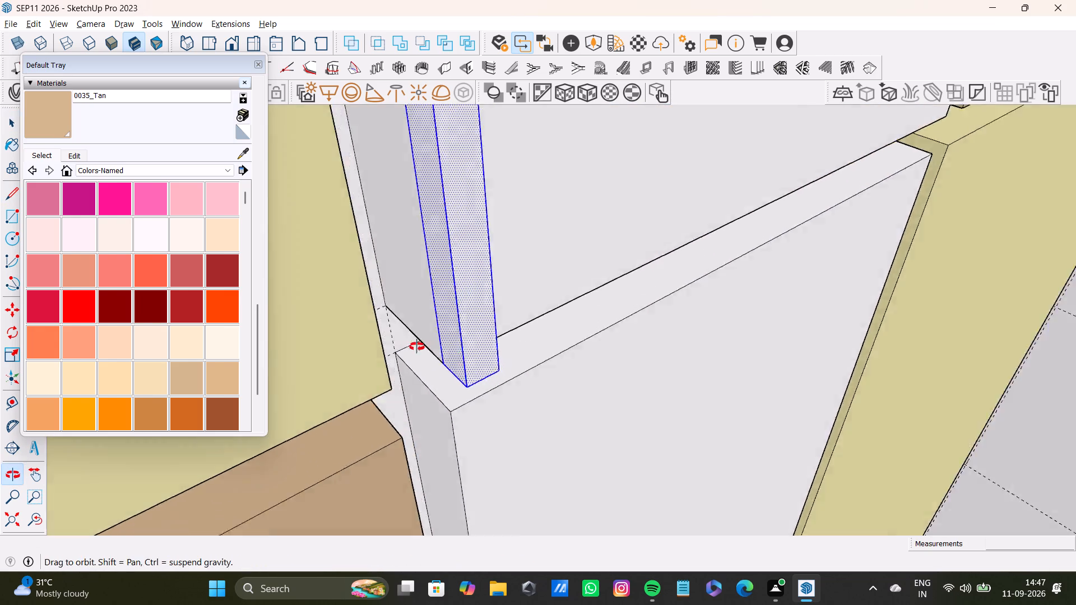
pyautogui.moveTo(417, 347); pyautogui.dragTo(378, 343, button='middle')
pyautogui.scroll(3, 444, 296)
pyautogui.keyDown('shift'); pyautogui.moveTo(465, 294); pyautogui.dragTo(466, 367, button='middle'); pyautogui.keyUp('shift')
pyautogui.moveTo(374, 360); pyautogui.dragTo(274, 352, button='middle')
pyautogui.keyDown('shift'); pyautogui.scroll(3, 423, 291); pyautogui.keyUp('shift')
pyautogui.keyDown('shift'); pyautogui.doubleClick(396, 314); pyautogui.keyUp('shift')
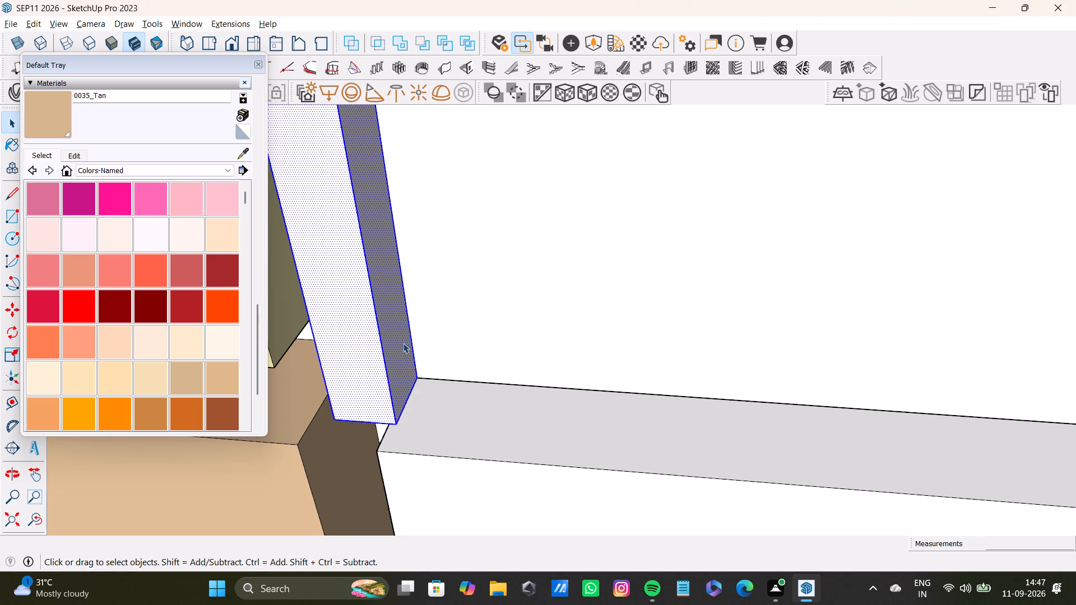
# Draw a line across the underside separating the raised strip's bottom end from the upper middle panel.
pyautogui.scroll(-3, 381, 376)
pyautogui.keyDown('shift'); pyautogui.moveTo(361, 350); pyautogui.dragTo(490, 369, button='middle'); pyautogui.keyUp('shift')
pyautogui.keyDown('shift'); pyautogui.scroll(3, 480, 416); pyautogui.keyUp('shift')
pyautogui.moveTo(484, 425); pyautogui.dragTo(516, 280, button='middle')
pyautogui.scroll(3, 478, 369)
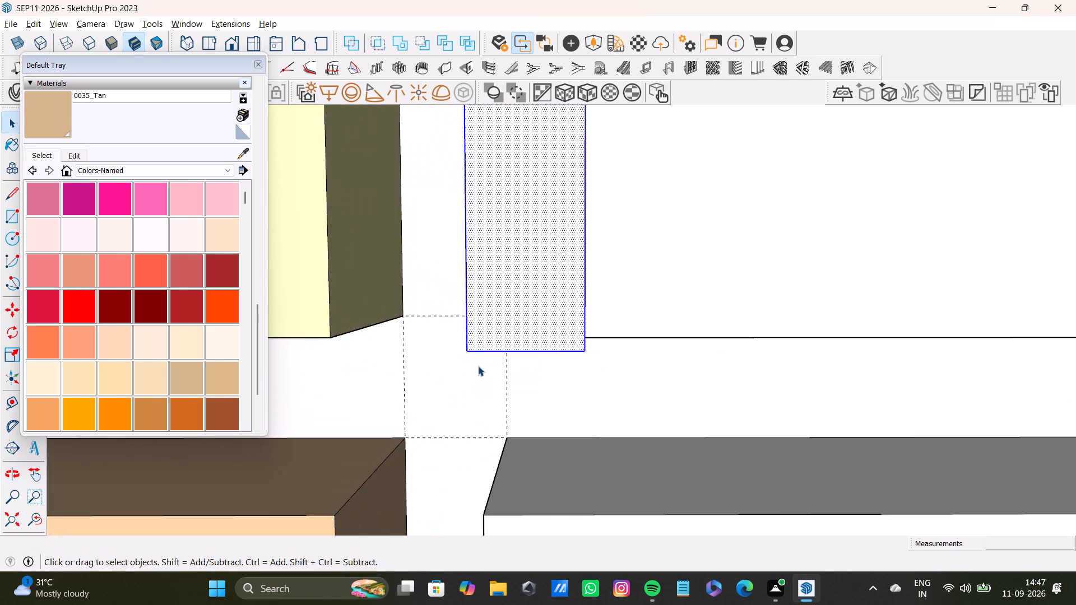
pyautogui.moveTo(485, 360); pyautogui.dragTo(447, 419, button='middle')
pyautogui.moveTo(445, 418); pyautogui.dragTo(477, 319, button='middle')
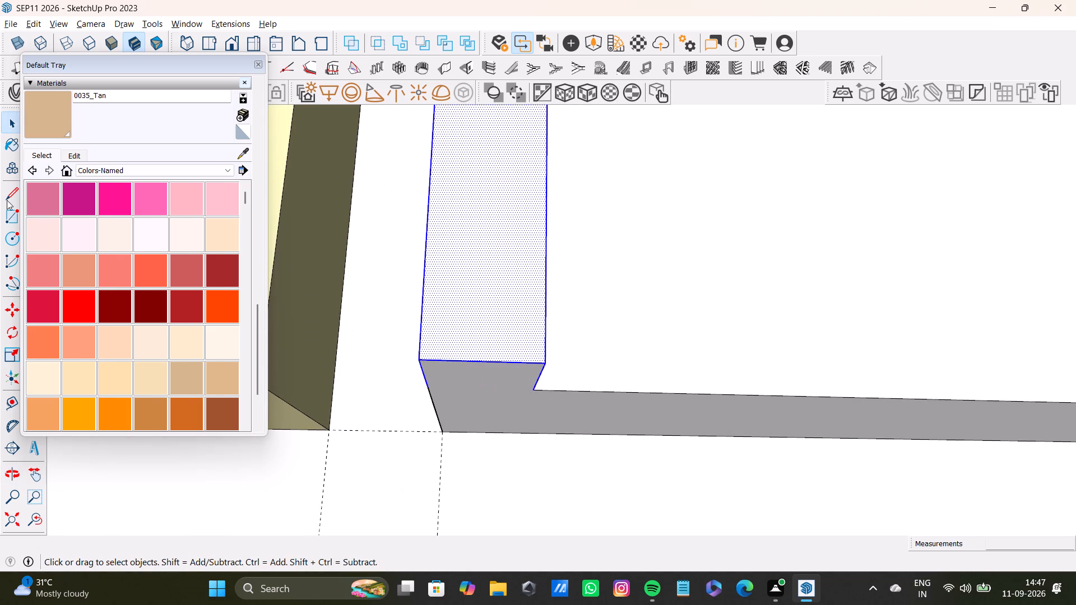
pyautogui.keyDown('shift'); pyautogui.moveTo(13, 194); pyautogui.dragTo(18, 196); pyautogui.keyUp('shift')
pyautogui.keyDown('shift'); pyautogui.scroll(2, 418, 427); pyautogui.keyUp('shift')
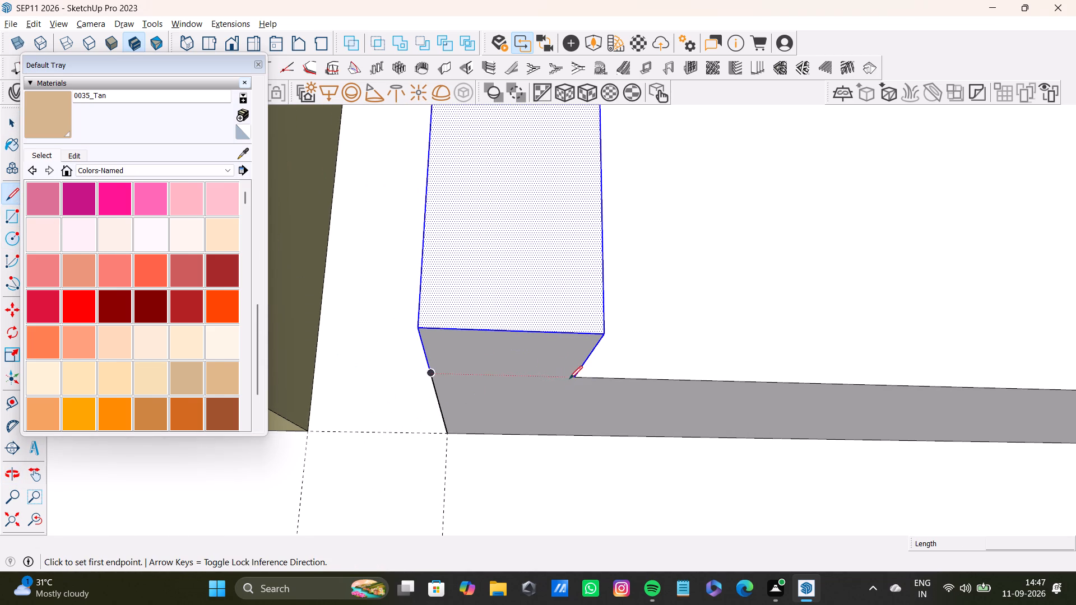
pyautogui.keyDown('shift'); pyautogui.click(574, 379); pyautogui.keyUp('shift')
pyautogui.keyDown('shift'); pyautogui.click(430, 369); pyautogui.keyUp('shift')
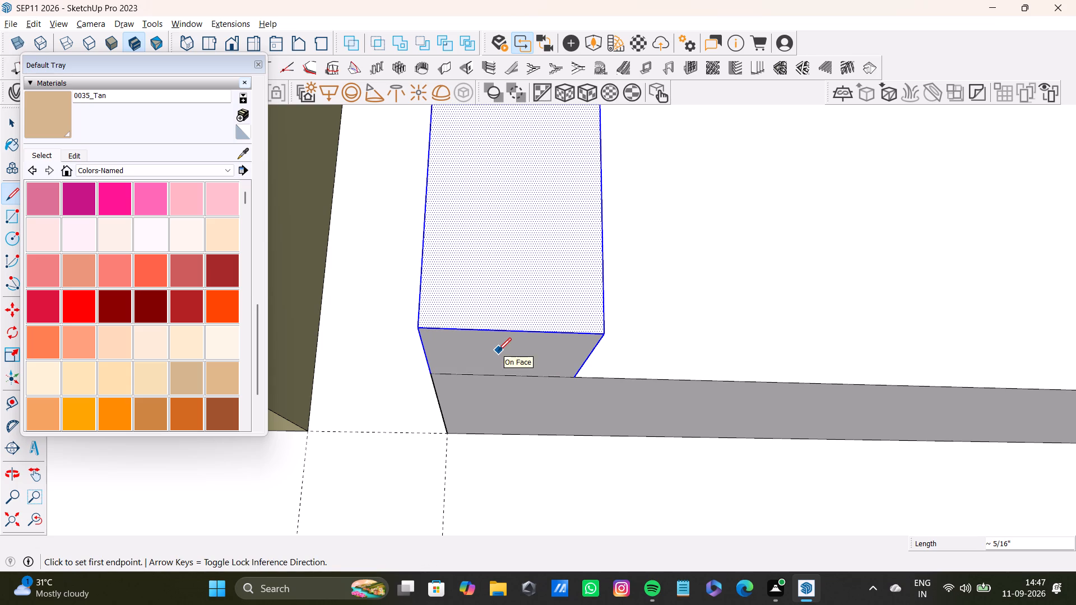
# Add the raised strip's bottom and top end faces with their edges to the selection.
pyautogui.press('space')
pyautogui.keyDown('shift'); pyautogui.doubleClick(498, 351); pyautogui.keyUp('shift')
pyautogui.keyDown('shift'); pyautogui.moveTo(527, 223); pyautogui.dragTo(445, 441, button='middle'); pyautogui.keyUp('shift')
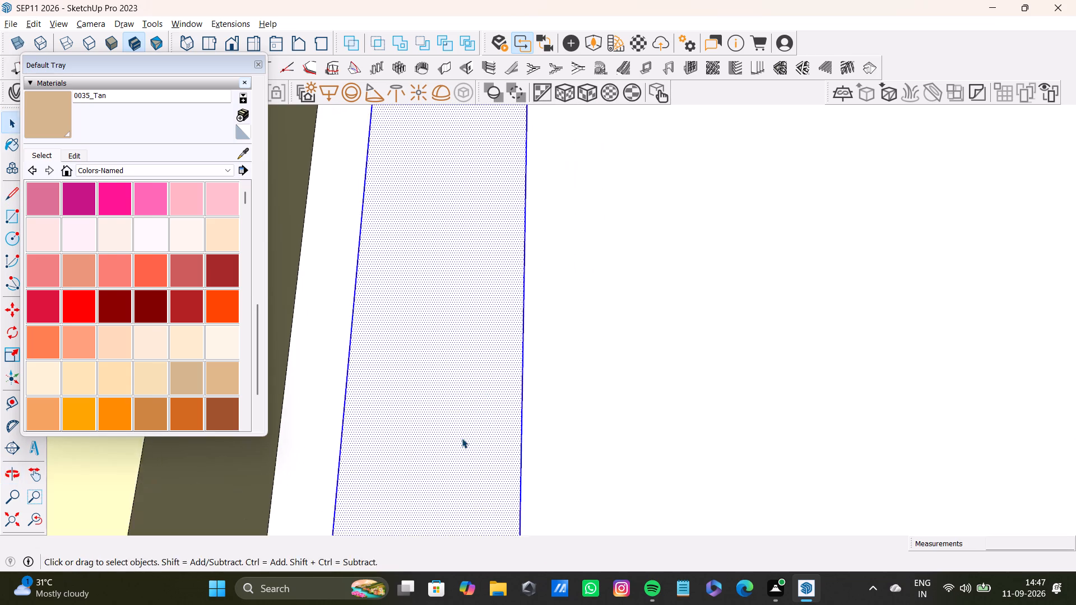
pyautogui.moveTo(456, 439); pyautogui.dragTo(590, 560, button='middle')
pyautogui.scroll(-17, 486, 454)
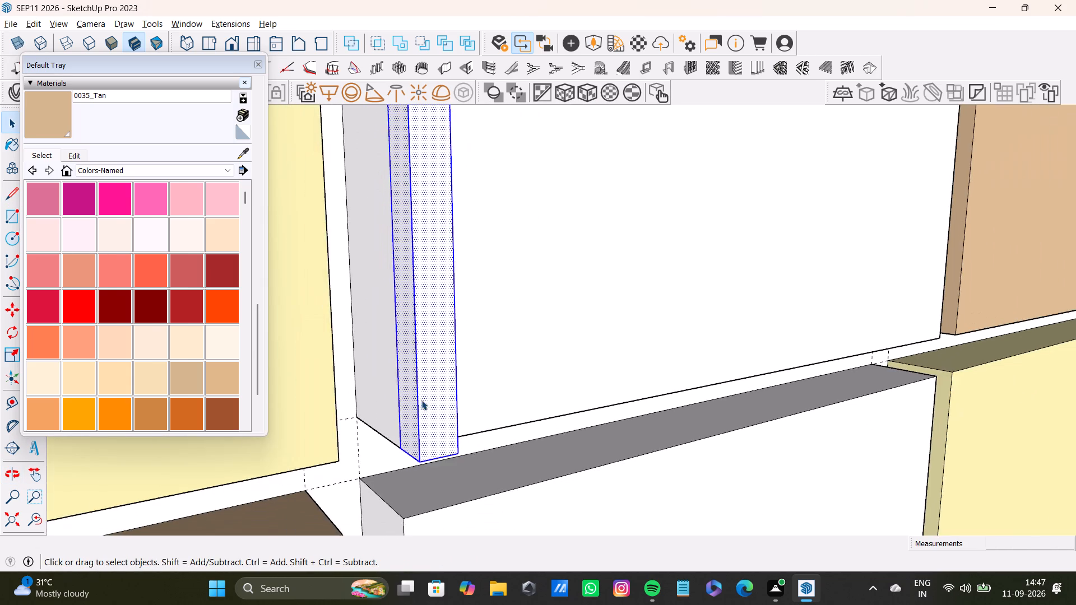
pyautogui.scroll(-4, 421, 400)
pyautogui.keyDown('shift'); pyautogui.moveTo(439, 291); pyautogui.dragTo(485, 604, button='middle'); pyautogui.keyUp('shift')
pyautogui.scroll(-12, 490, 451)
pyautogui.keyDown('shift'); pyautogui.moveTo(479, 371); pyautogui.dragTo(476, 539, button='middle'); pyautogui.keyUp('shift')
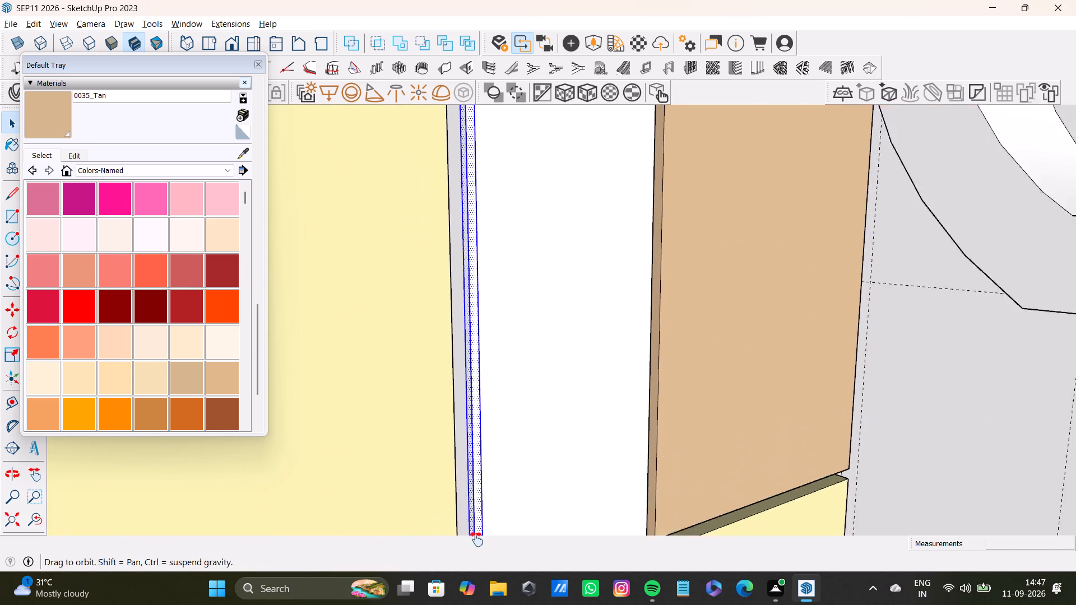
pyautogui.keyDown('shift'); pyautogui.moveTo(476, 539); pyautogui.dragTo(478, 592, button='middle'); pyautogui.keyUp('shift')
pyautogui.scroll(-12, 491, 359)
pyautogui.keyDown('shift'); pyautogui.moveTo(459, 267); pyautogui.dragTo(506, 564, button='middle'); pyautogui.keyUp('shift')
pyautogui.scroll(6, 507, 411)
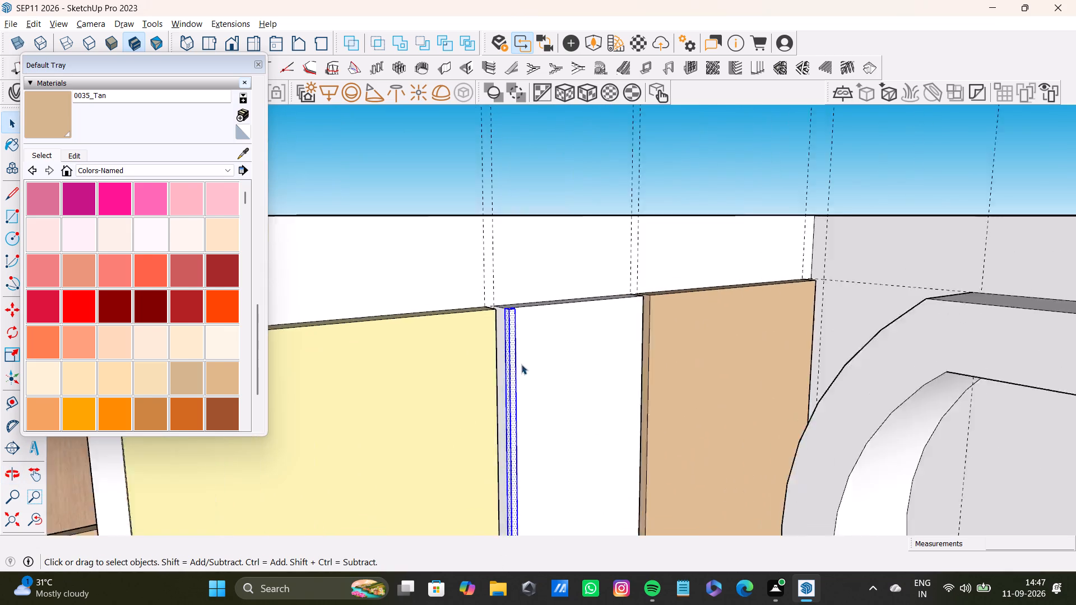
pyautogui.scroll(7, 521, 364)
pyautogui.moveTo(497, 333); pyautogui.dragTo(491, 495, button='middle')
pyautogui.scroll(10, 497, 459)
pyautogui.keyDown('shift'); pyautogui.doubleClick(495, 359); pyautogui.keyUp('shift')
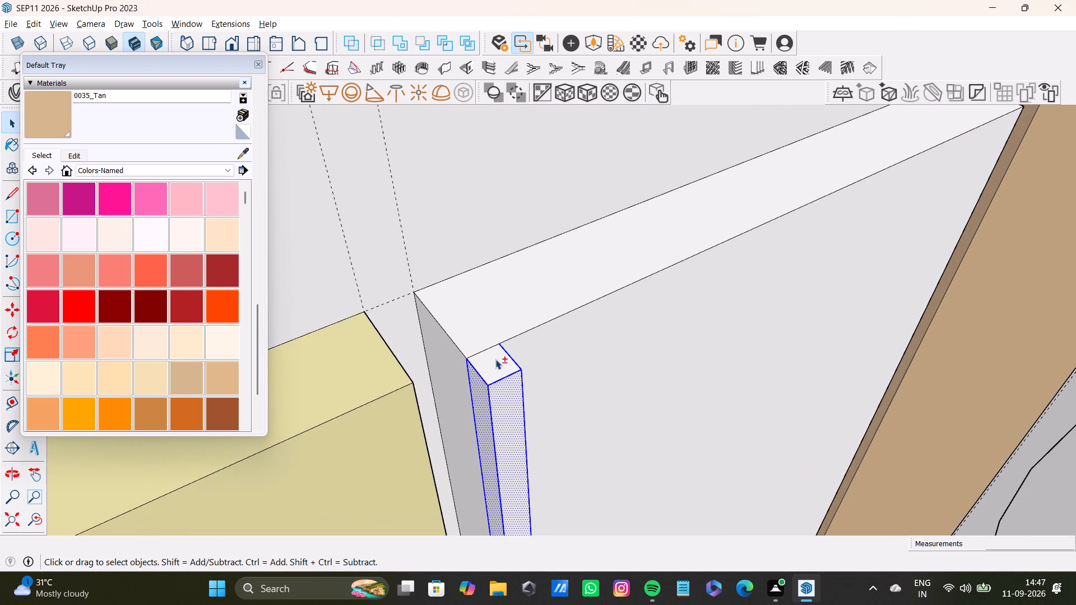
pyautogui.write('m')
pyautogui.press('space')
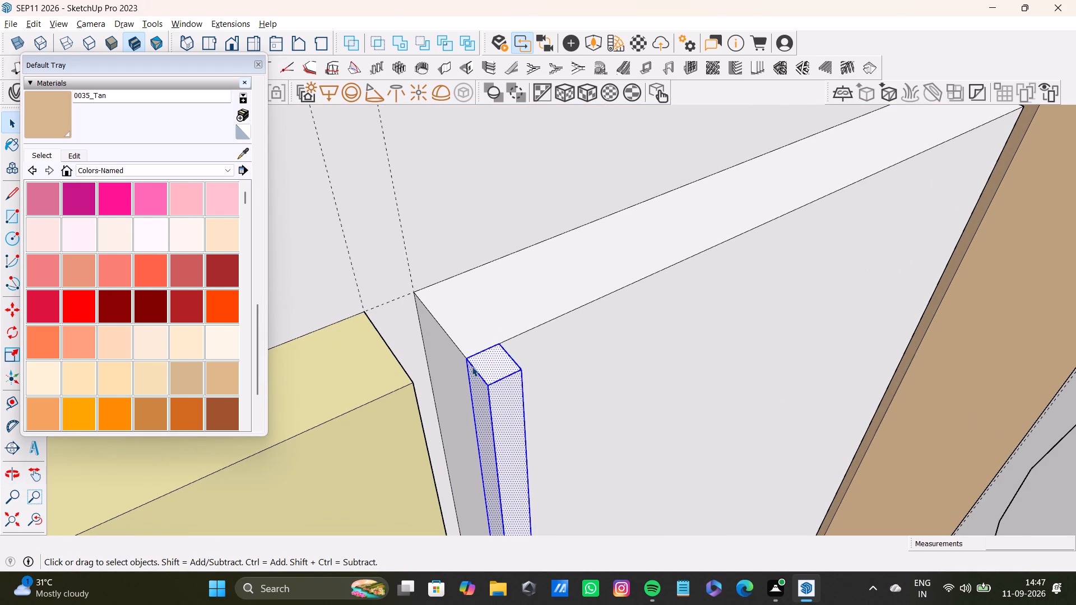
# Make the selected raised strip geometry into a component, keeping the default definition settings.
pyautogui.press('m')
pyautogui.rightClick(475, 360)
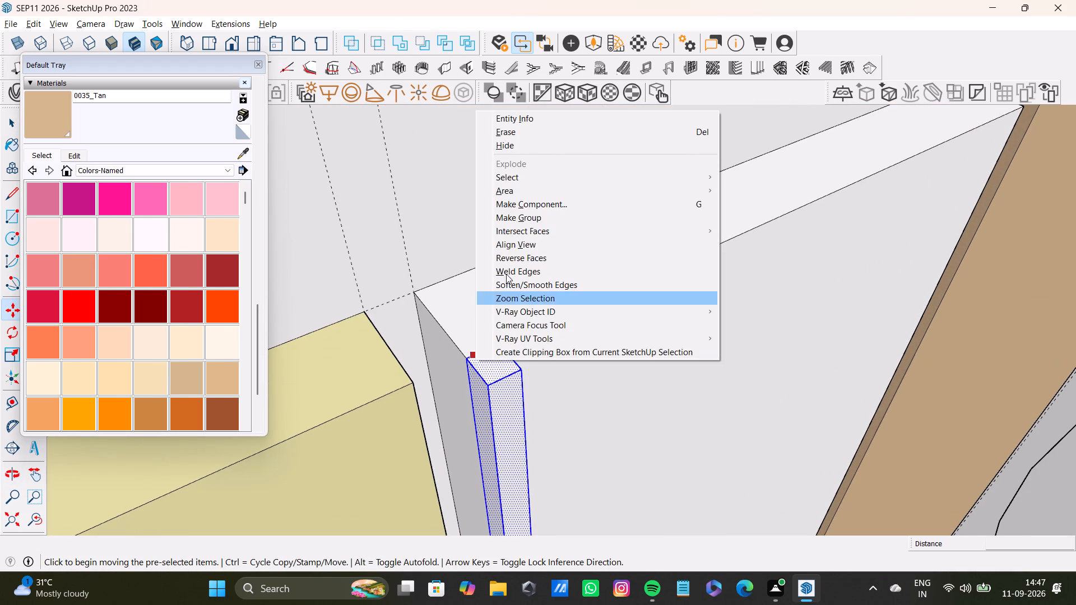
pyautogui.click(524, 204)
pyautogui.click(561, 446)
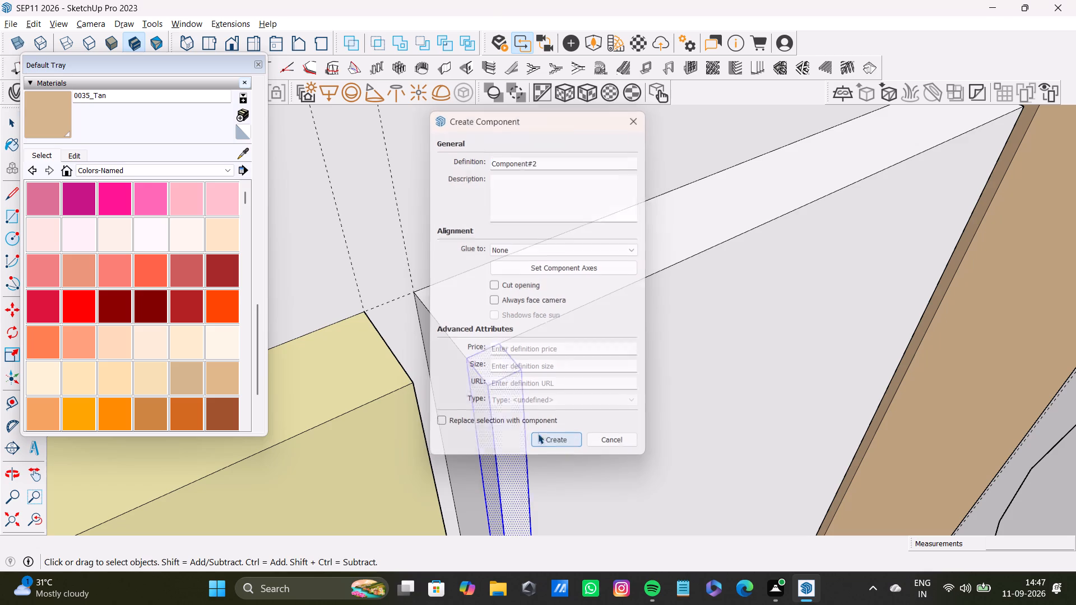
# Select the raised strip's top, front, kitchen-side and inner side faces together with their edges.
pyautogui.doubleClick(495, 368)
pyautogui.keyDown('shift'); pyautogui.doubleClick(514, 414); pyautogui.keyUp('shift')
pyautogui.keyDown('shift'); pyautogui.doubleClick(483, 413); pyautogui.keyUp('shift')
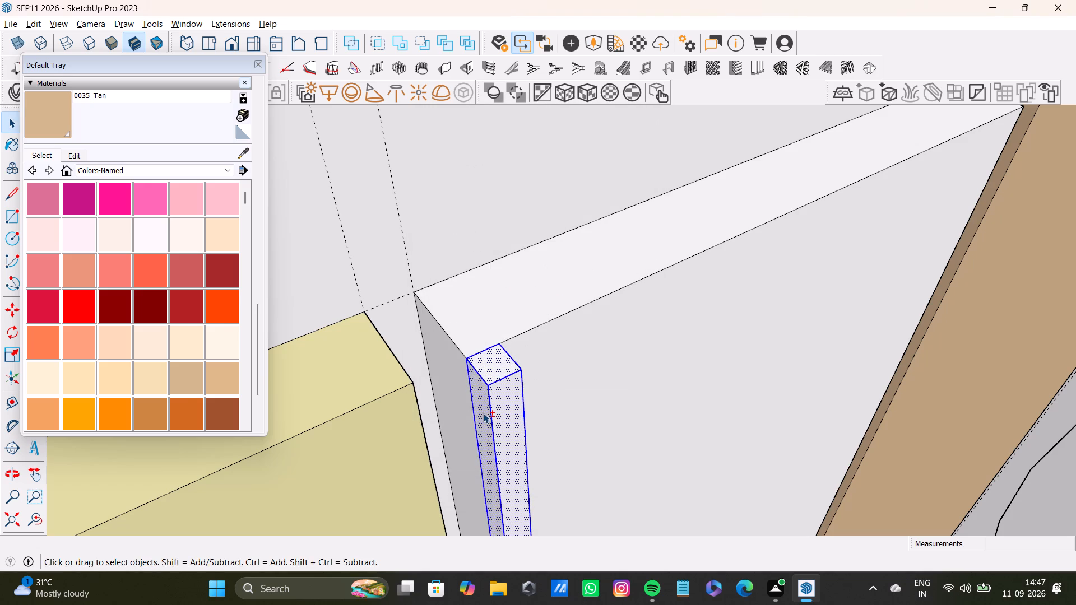
pyautogui.moveTo(523, 416); pyautogui.dragTo(197, 402, button='middle')
pyautogui.scroll(3, 475, 374)
pyautogui.keyDown('shift'); pyautogui.doubleClick(511, 351); pyautogui.keyUp('shift')
pyautogui.moveTo(490, 400); pyautogui.dragTo(656, 462, button='middle')
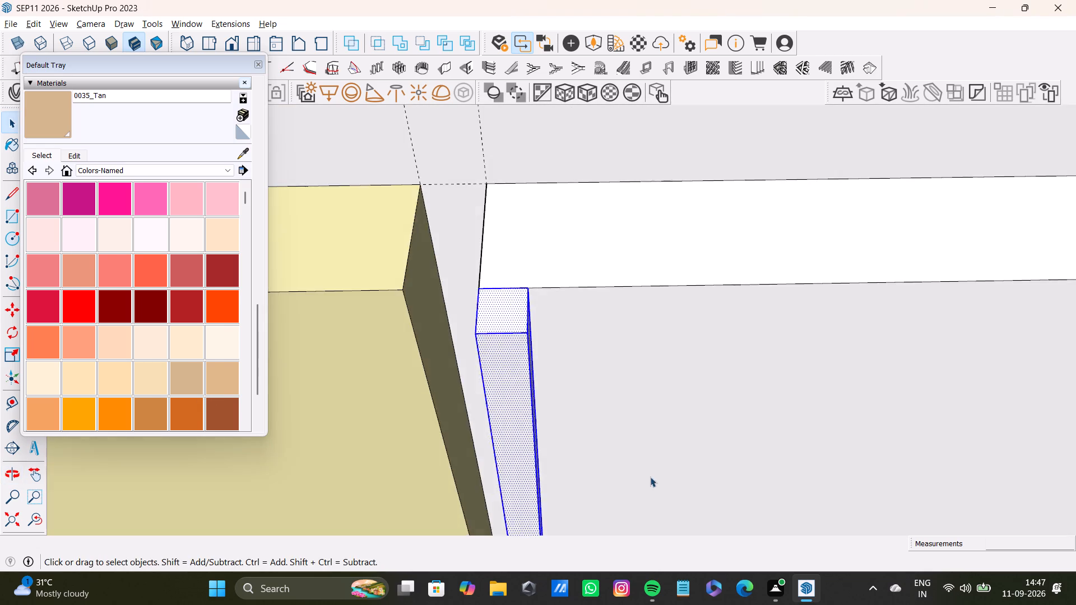
# Add the raised strip's bottom end face and the edge where it meets the upper middle panel to the selection.
pyautogui.scroll(-7, 640, 485)
pyautogui.keyDown('shift'); pyautogui.moveTo(608, 451); pyautogui.dragTo(591, 308, button='middle'); pyautogui.keyUp('shift')
pyautogui.scroll(-4, 560, 385)
pyautogui.keyDown('shift'); pyautogui.moveTo(571, 480); pyautogui.dragTo(548, 227, button='middle'); pyautogui.keyUp('shift')
pyautogui.scroll(3, 564, 346)
pyautogui.keyDown('shift'); pyautogui.moveTo(572, 462); pyautogui.dragTo(544, 228, button='middle'); pyautogui.keyUp('shift')
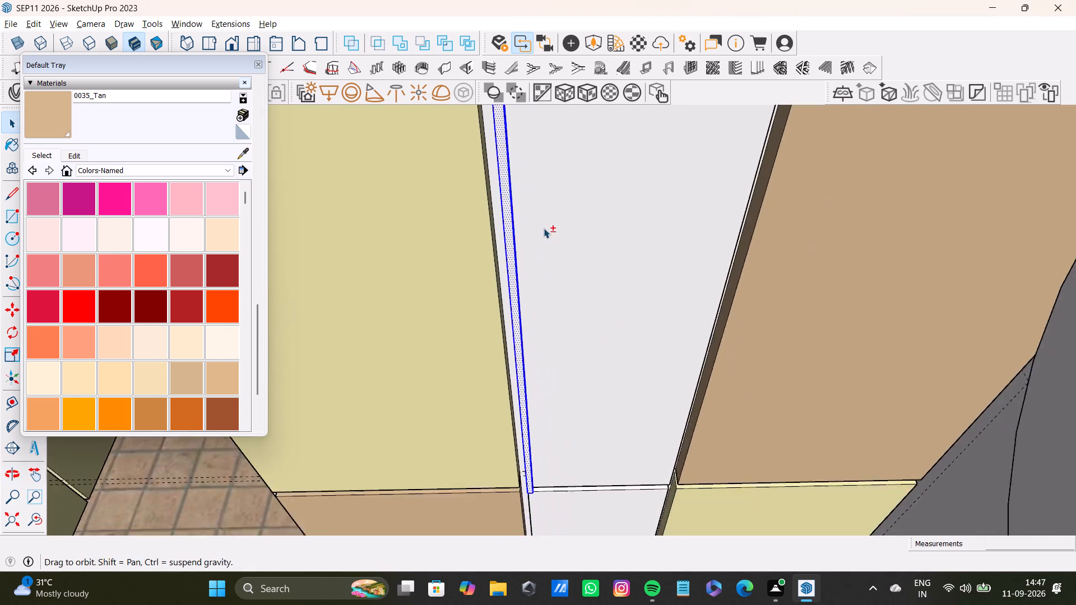
pyautogui.keyDown('shift'); pyautogui.moveTo(544, 228); pyautogui.dragTo(544, 230, button='middle'); pyautogui.keyUp('shift')
pyautogui.scroll(4, 553, 386)
pyautogui.keyDown('shift'); pyautogui.moveTo(548, 446); pyautogui.dragTo(563, 330, button='middle'); pyautogui.keyUp('shift')
pyautogui.scroll(10, 545, 358)
pyautogui.moveTo(525, 324); pyautogui.dragTo(565, 438, button='middle')
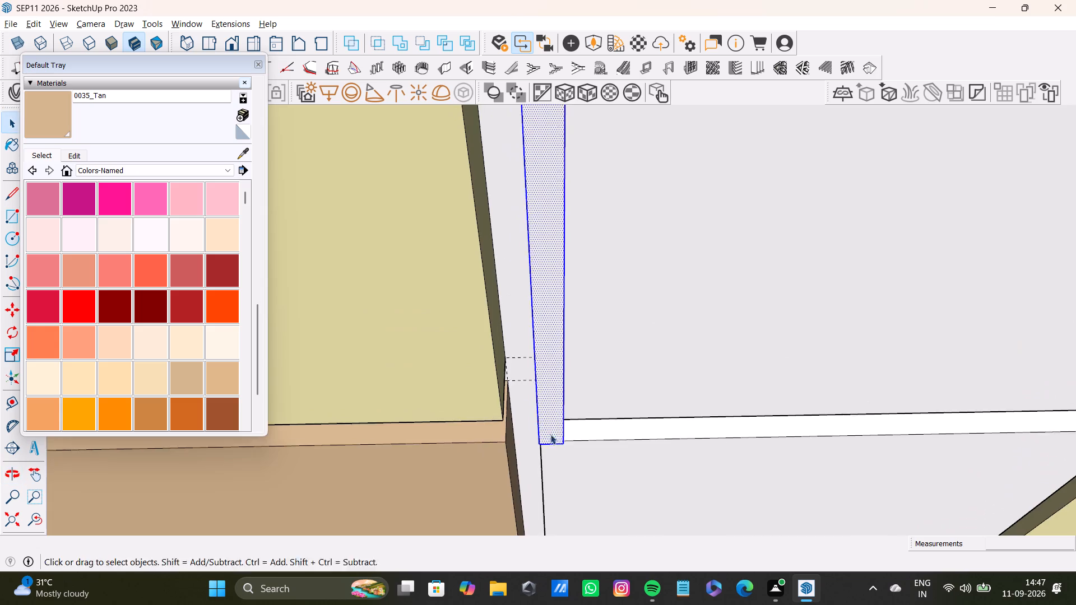
pyautogui.moveTo(545, 421); pyautogui.dragTo(530, 230, button='middle')
pyautogui.scroll(7, 559, 356)
pyautogui.moveTo(550, 409); pyautogui.dragTo(517, 223, button='middle')
pyautogui.keyDown('shift'); pyautogui.scroll(3, 548, 358); pyautogui.keyUp('shift')
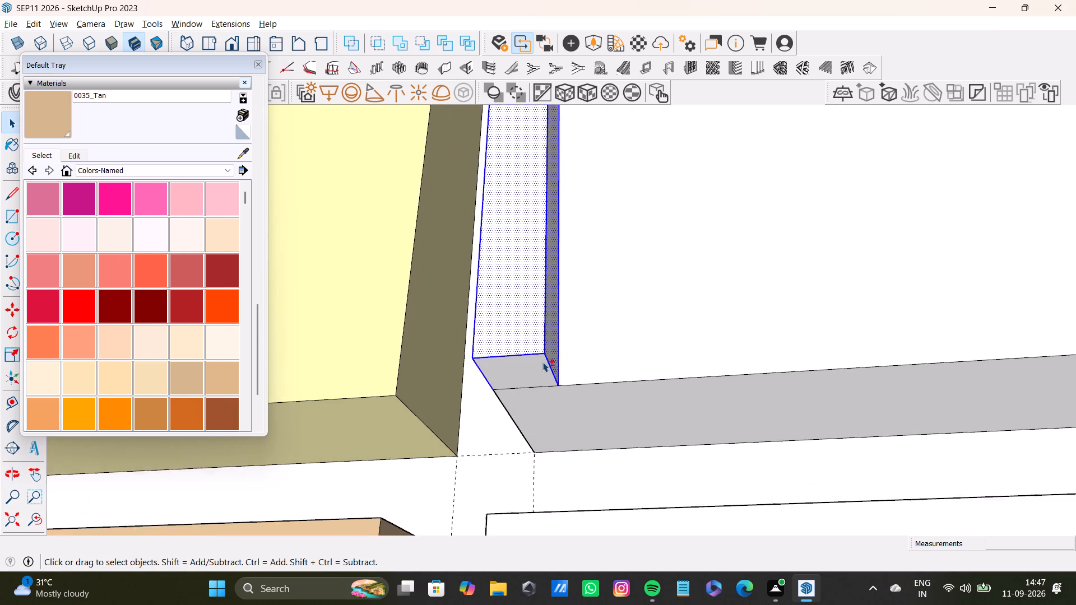
pyautogui.keyDown('shift'); pyautogui.click(526, 378); pyautogui.keyUp('shift')
pyautogui.keyDown('shift'); pyautogui.click(545, 388); pyautogui.keyUp('shift')
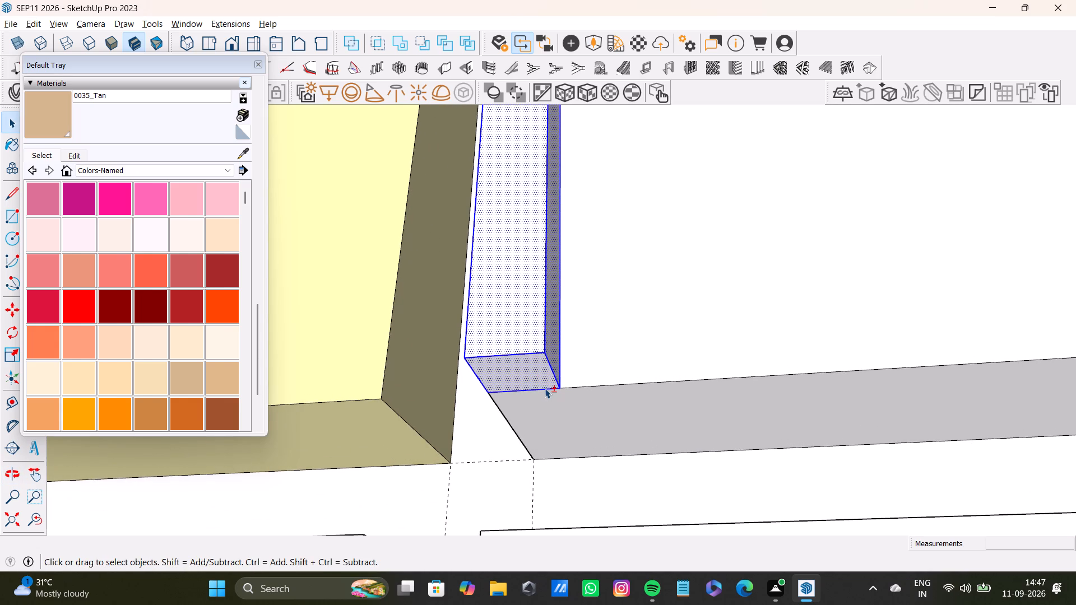
# Copy the raised strip about 8 3/8" across to the upper middle panel's far edge, dividing the distance into 16 equal copies.
pyautogui.press('m')
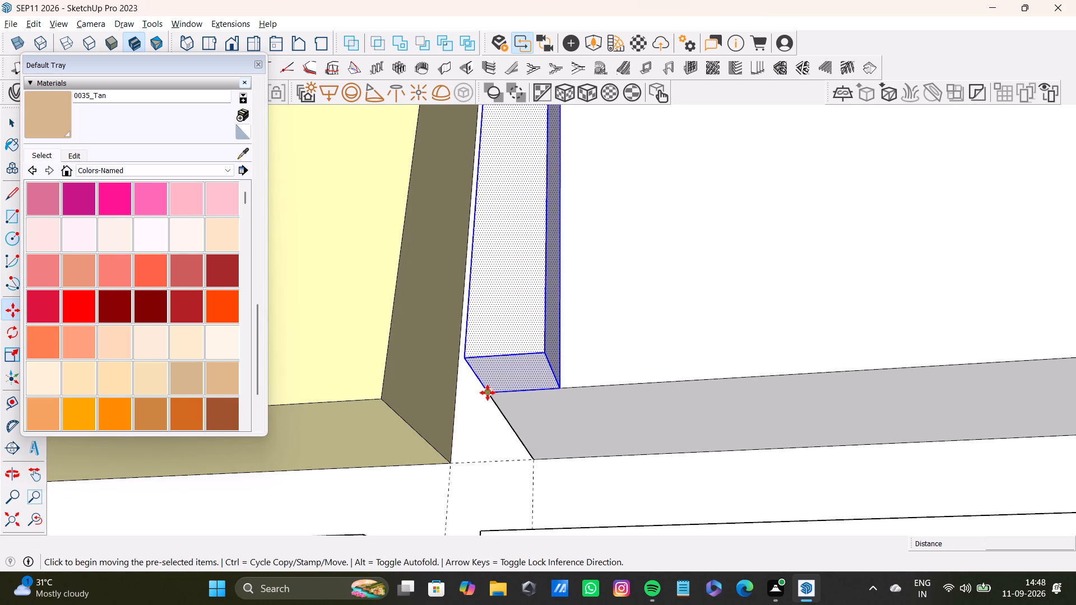
pyautogui.click(488, 393)
pyautogui.scroll(-6, 691, 390)
pyautogui.keyDown('shift'); pyautogui.moveTo(817, 373); pyautogui.dragTo(279, 366, button='middle'); pyautogui.keyUp('shift')
pyautogui.scroll(-3, 667, 383)
pyautogui.keyDown('shift'); pyautogui.moveTo(764, 358); pyautogui.dragTo(365, 386, button='middle'); pyautogui.keyUp('shift')
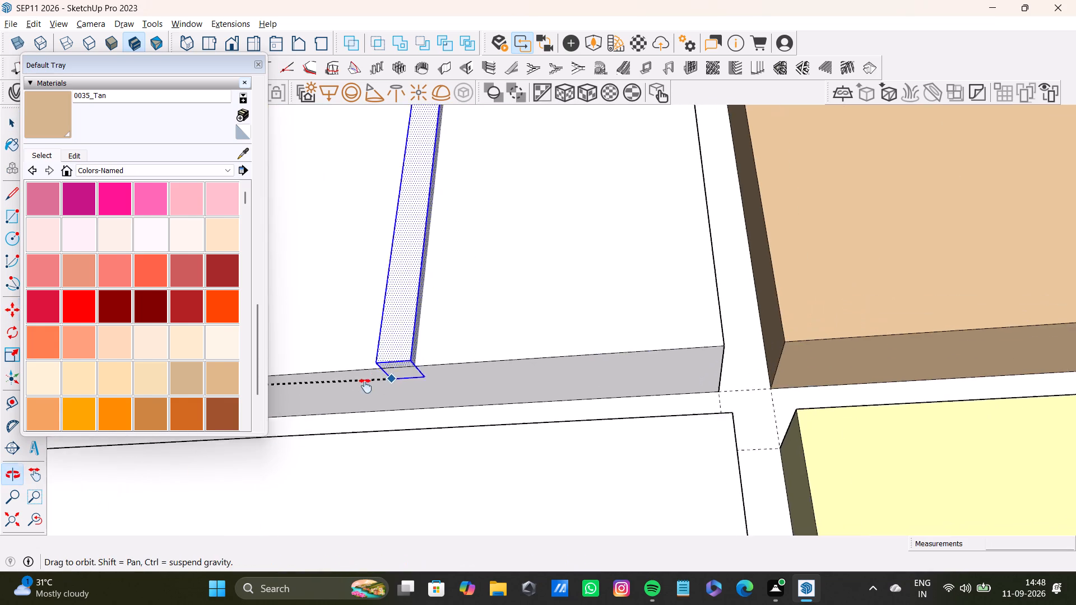
pyautogui.keyDown('shift'); pyautogui.moveTo(365, 386); pyautogui.dragTo(379, 391, button='middle'); pyautogui.keyUp('shift')
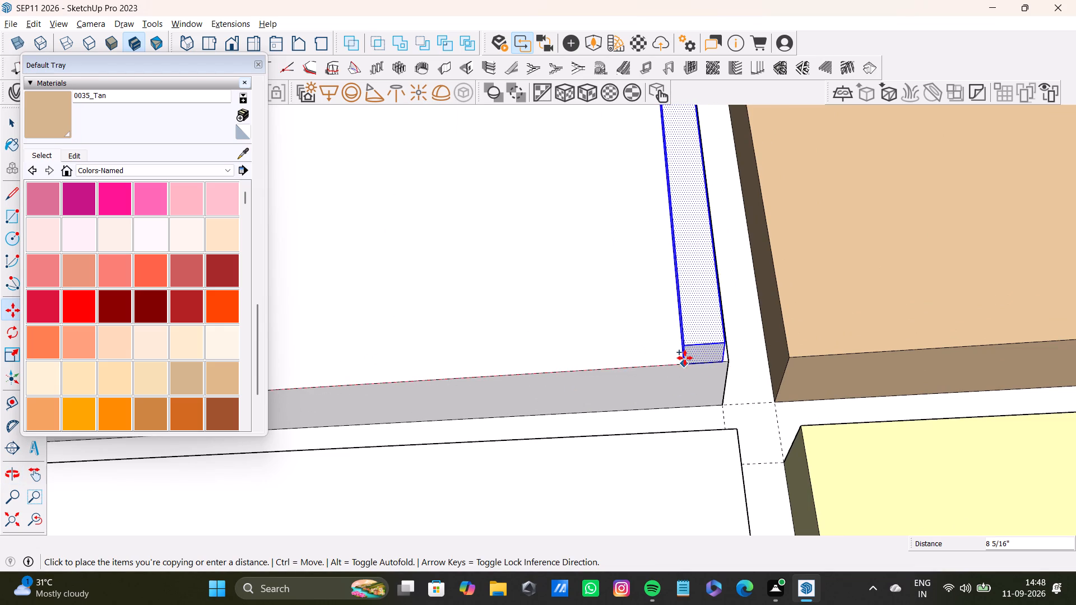
pyautogui.click(691, 360)
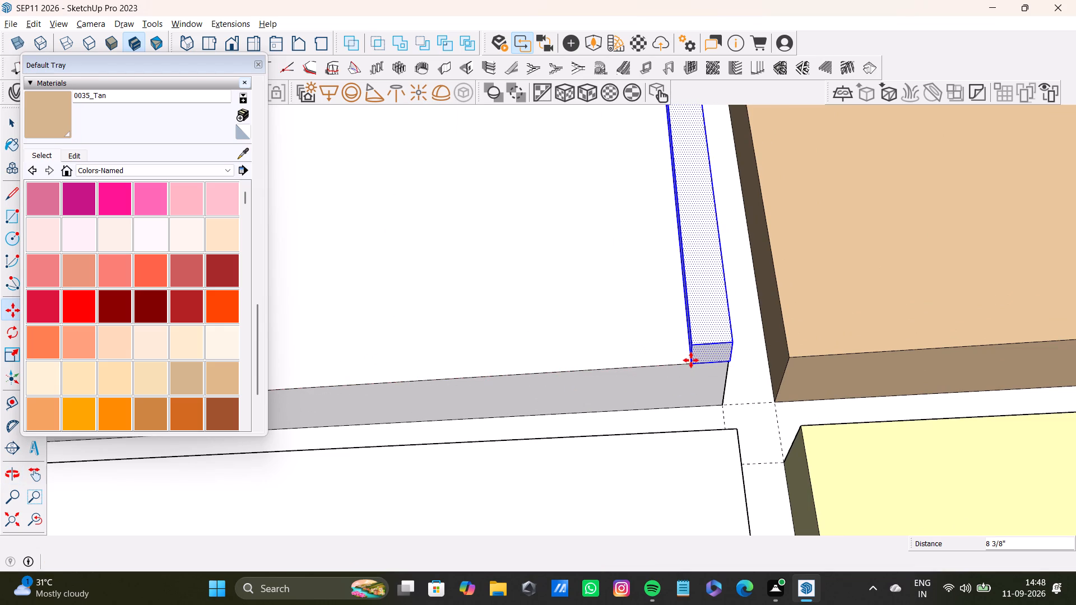
pyautogui.press('/')
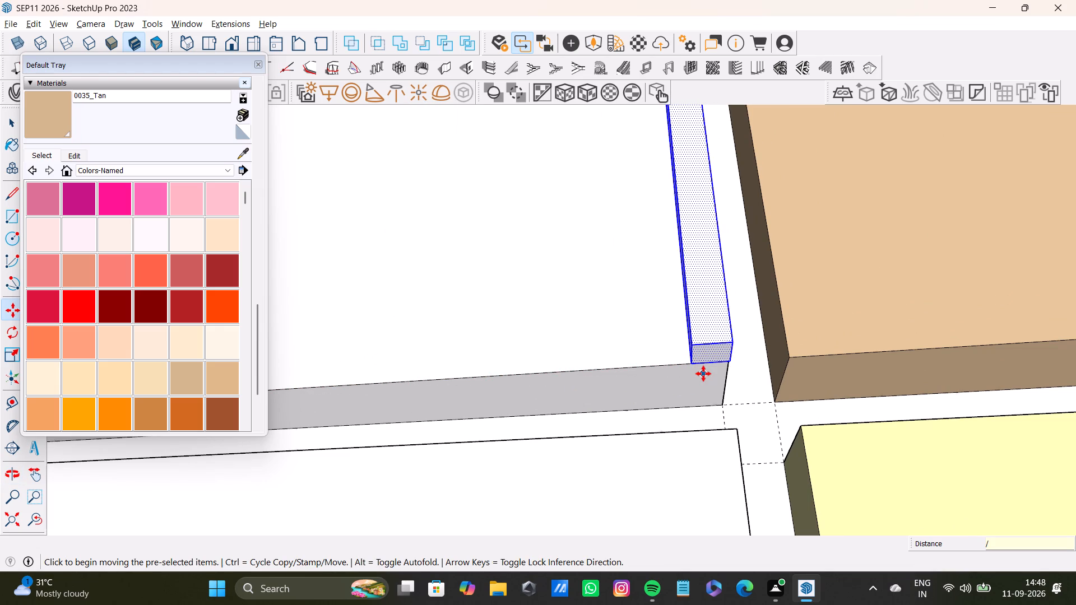
pyautogui.write('16')
pyautogui.press('Return')
pyautogui.press('space')
# Examine the row of raised strips and the joint between the upper and lower middle panels.
pyautogui.scroll(-7, 712, 350)
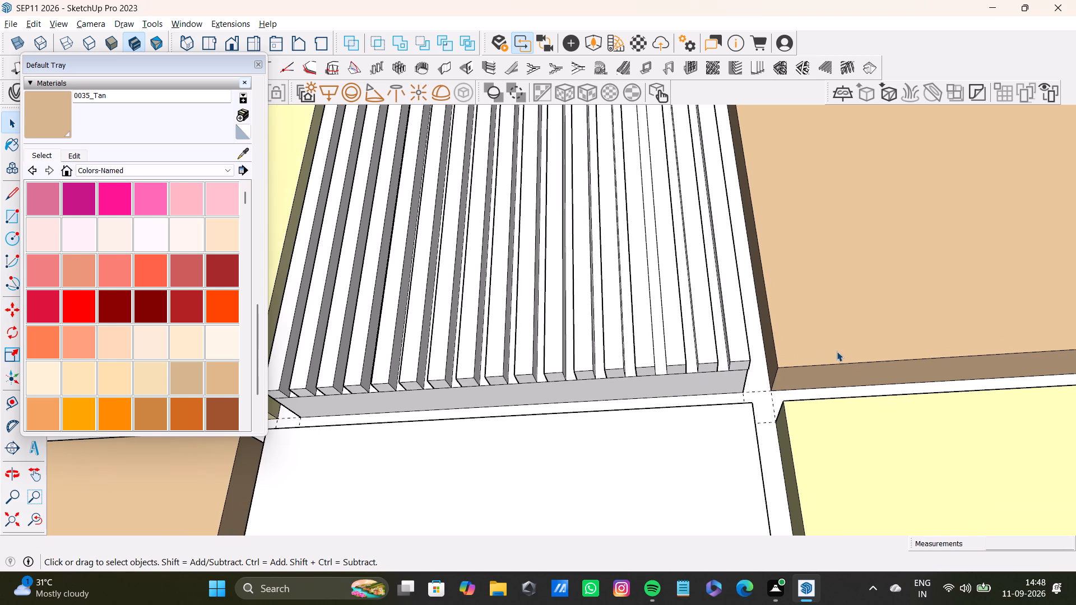
pyautogui.moveTo(850, 329); pyautogui.dragTo(893, 568, button='middle')
pyautogui.scroll(-12, 619, 356)
pyautogui.keyDown('shift'); pyautogui.moveTo(595, 342); pyautogui.dragTo(660, 446, button='middle'); pyautogui.keyUp('shift')
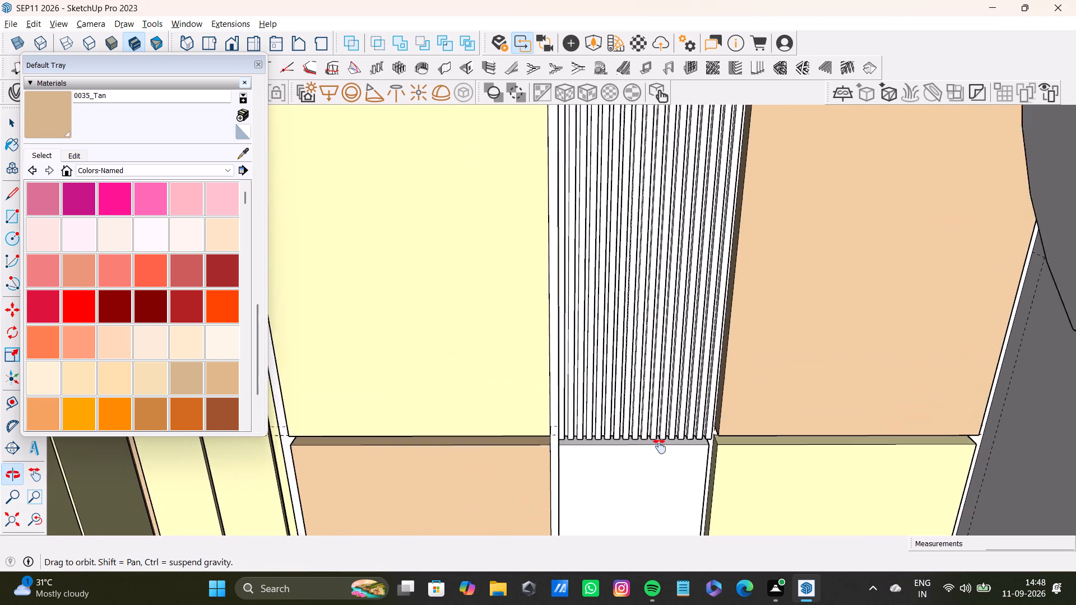
pyautogui.keyDown('shift'); pyautogui.moveTo(660, 446); pyautogui.dragTo(658, 464, button='middle'); pyautogui.keyUp('shift')
pyautogui.keyDown('shift'); pyautogui.scroll(1, 658, 448); pyautogui.keyUp('shift')
pyautogui.scroll(-18, 658, 424)
pyautogui.moveTo(658, 420); pyautogui.dragTo(745, 522, button='middle')
pyautogui.scroll(17, 671, 416)
pyautogui.keyDown('shift'); pyautogui.scroll(1, 669, 460); pyautogui.keyUp('shift')
pyautogui.keyDown('shift'); pyautogui.moveTo(669, 460); pyautogui.dragTo(657, 367, button='middle'); pyautogui.keyUp('shift')
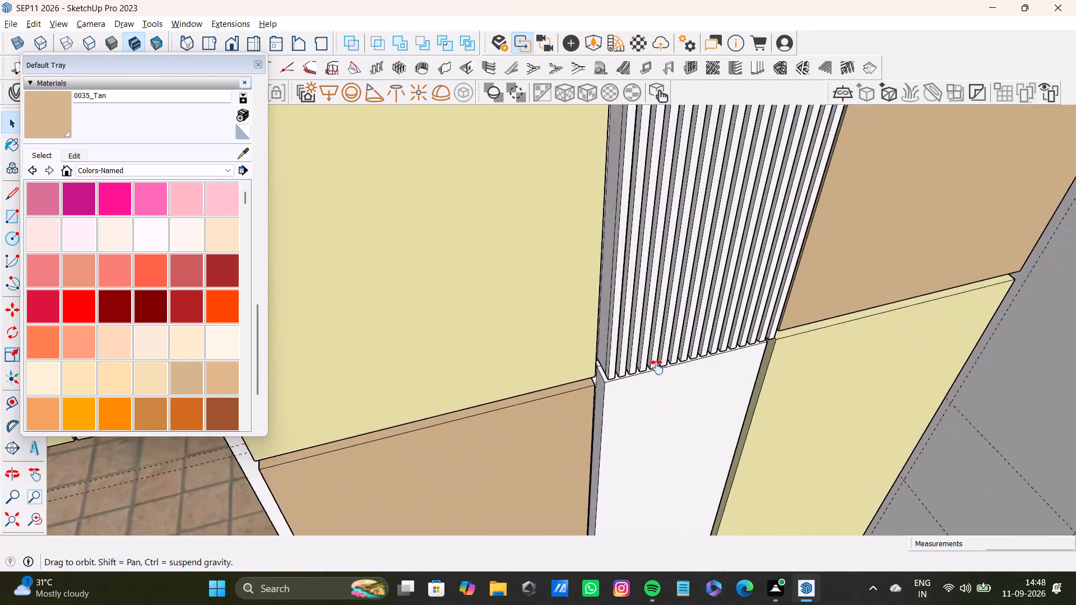
pyautogui.keyDown('shift'); pyautogui.moveTo(657, 367); pyautogui.dragTo(655, 362, button='middle'); pyautogui.keyUp('shift')
pyautogui.keyDown('shift'); pyautogui.scroll(-1, 646, 356); pyautogui.keyUp('shift')
pyautogui.keyDown('shift'); pyautogui.scroll(15, 613, 355); pyautogui.keyUp('shift')
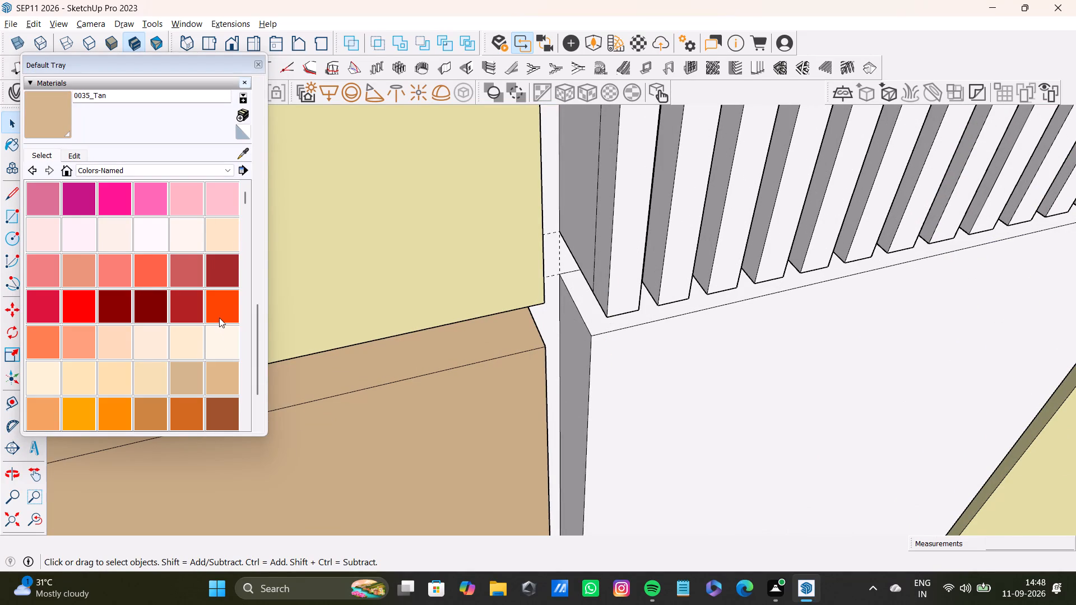
# Pick the Bisque colour from the Colors-Named materials as the active paint material.
pyautogui.scroll(-8, 215, 317)
pyautogui.scroll(-4, 174, 297)
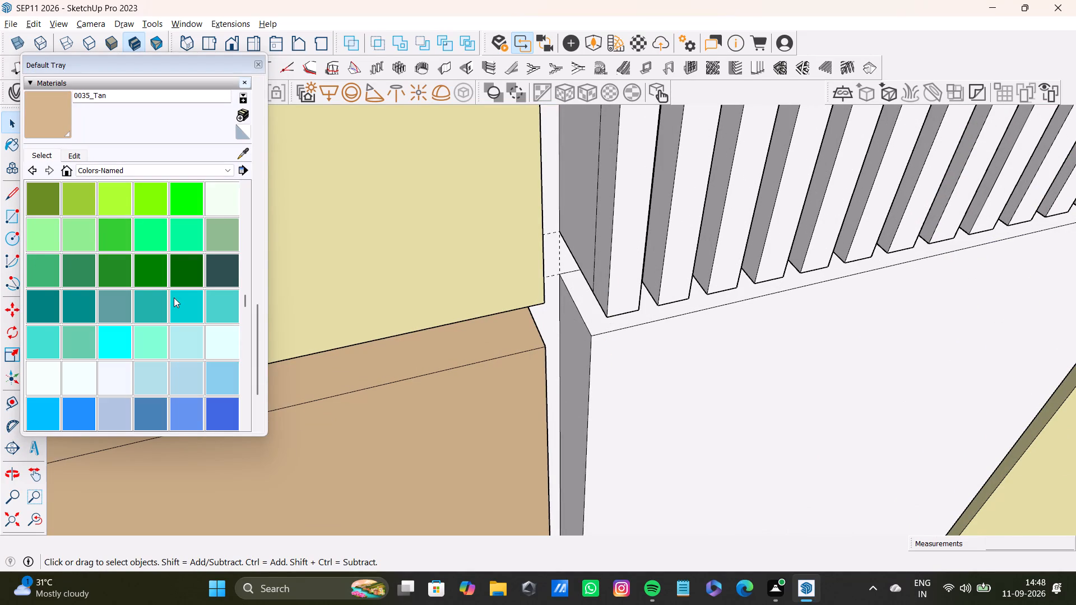
pyautogui.scroll(-11, 174, 297)
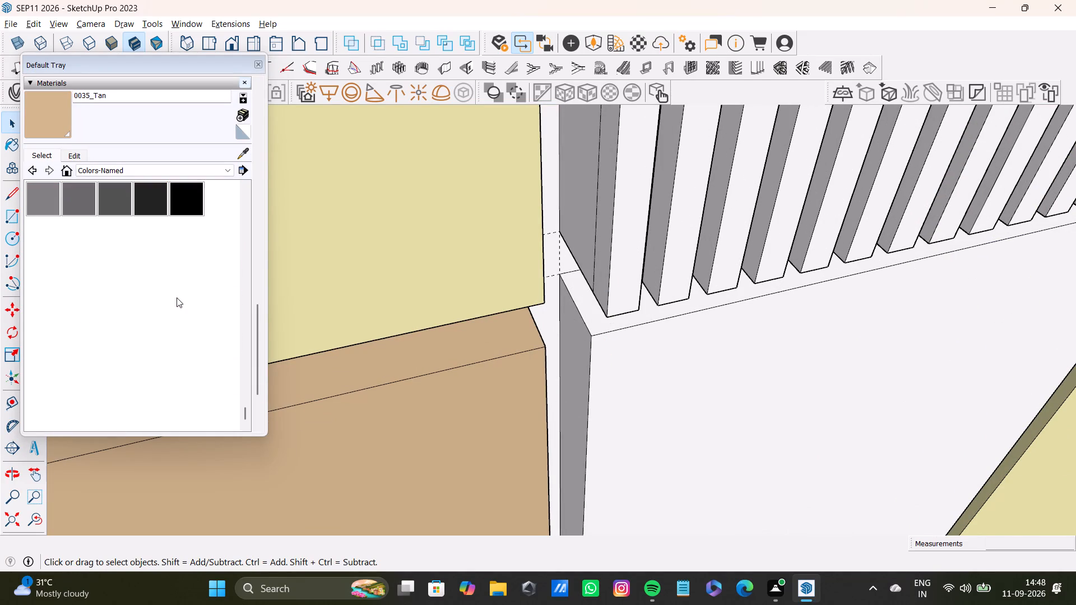
pyautogui.scroll(-2, 177, 297)
pyautogui.scroll(6, 178, 296)
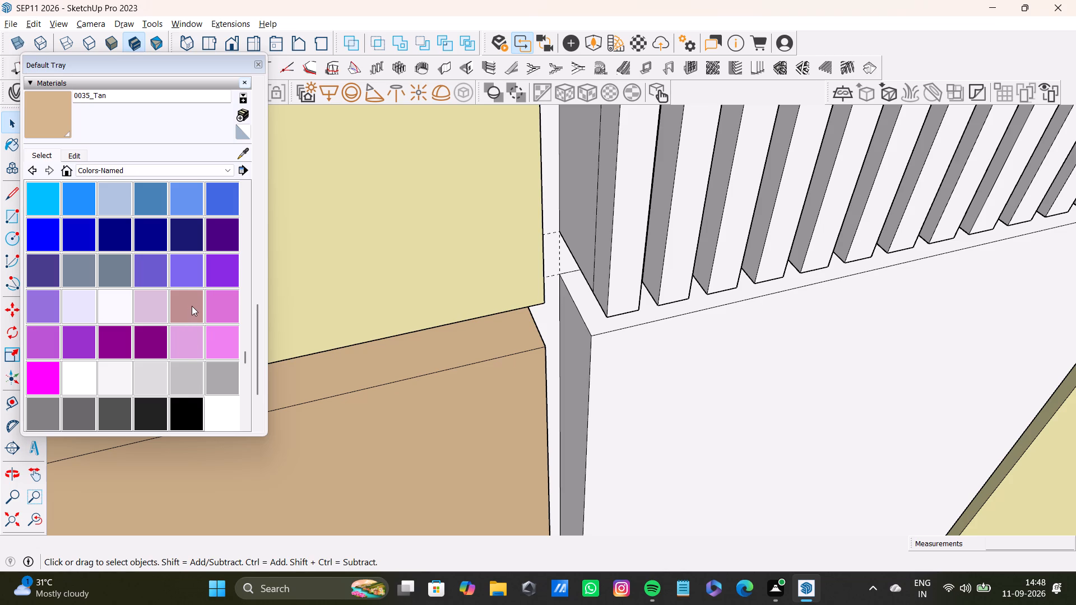
pyautogui.scroll(-7, 198, 304)
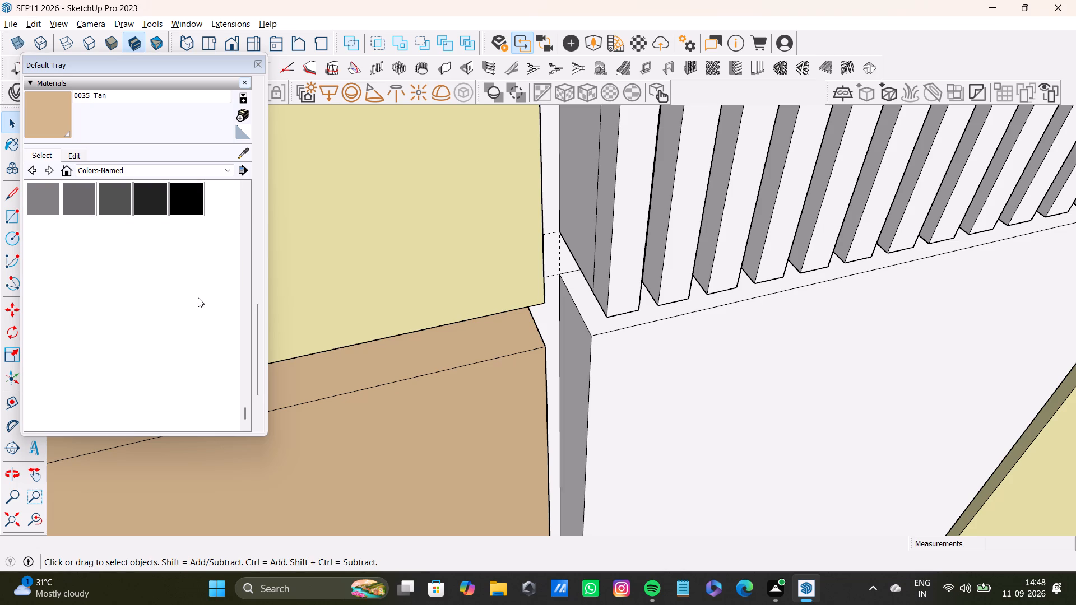
pyautogui.scroll(12, 205, 283)
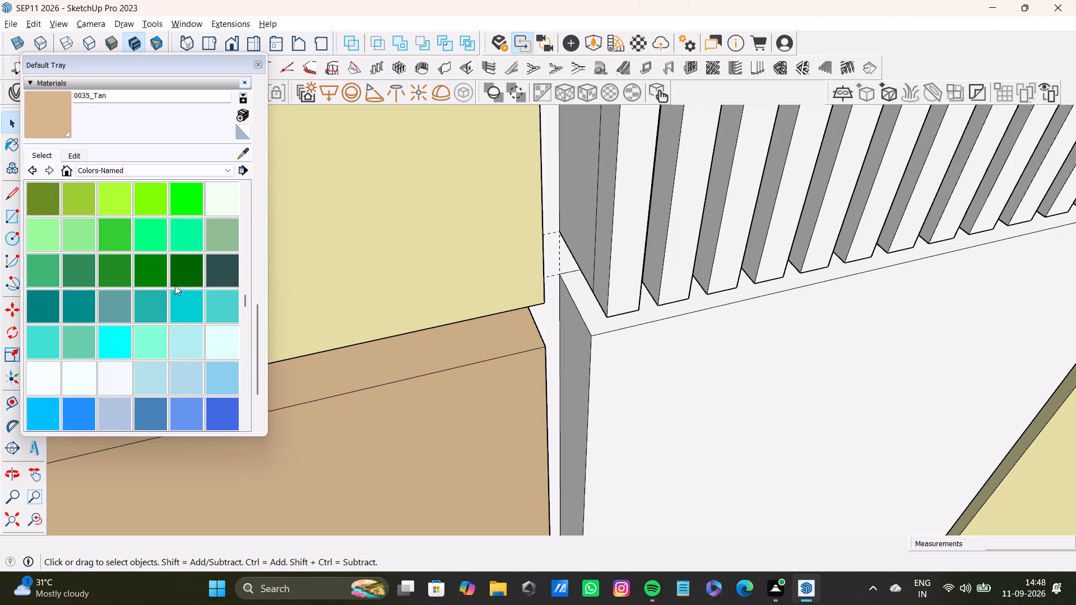
pyautogui.scroll(16, 146, 318)
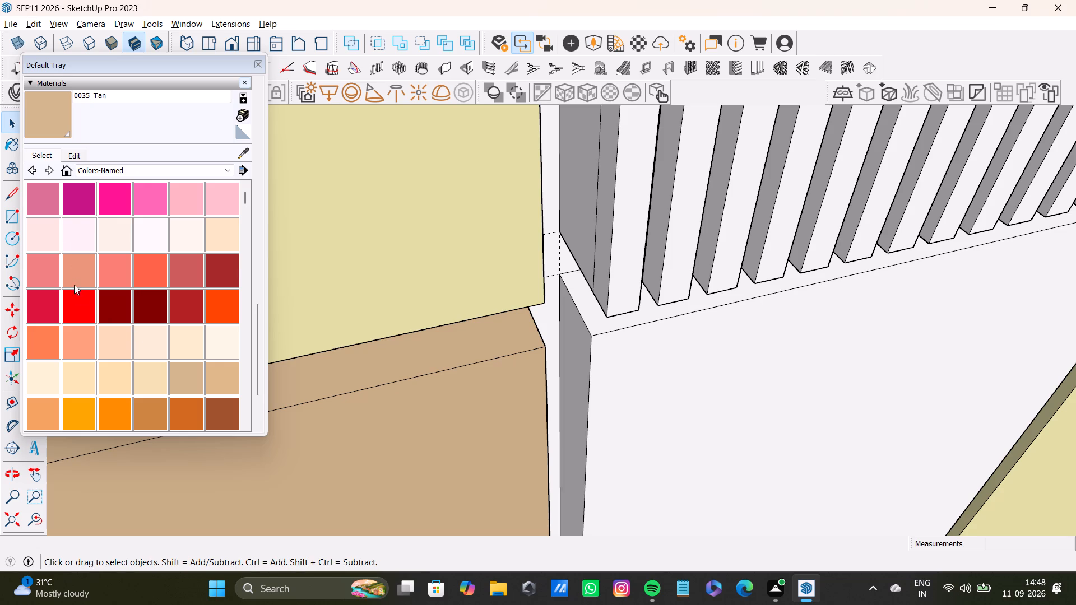
pyautogui.click(209, 235)
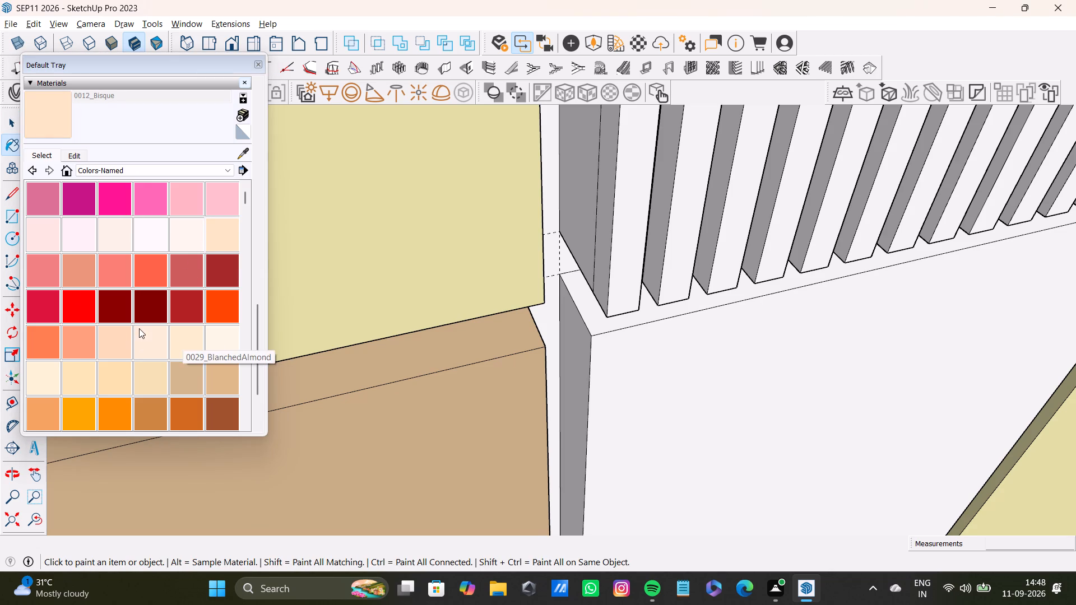
pyautogui.scroll(-2, 585, 346)
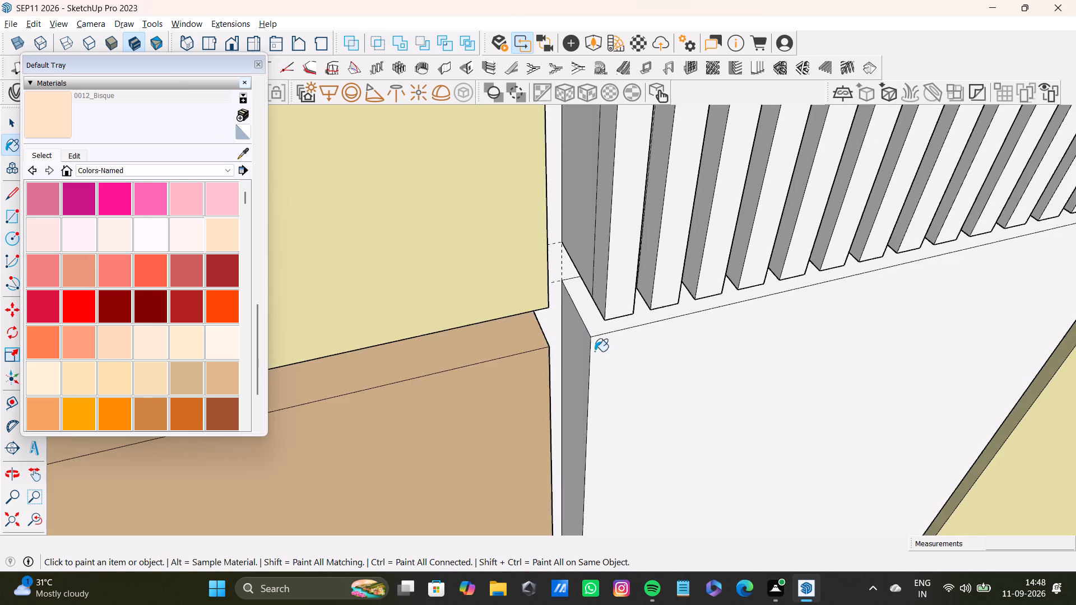
pyautogui.scroll(-20, 595, 351)
pyautogui.scroll(-1, 595, 351)
pyautogui.keyDown('shift'); pyautogui.moveTo(626, 415); pyautogui.dragTo(580, 324, button='middle'); pyautogui.keyUp('shift')
pyautogui.scroll(8, 585, 322)
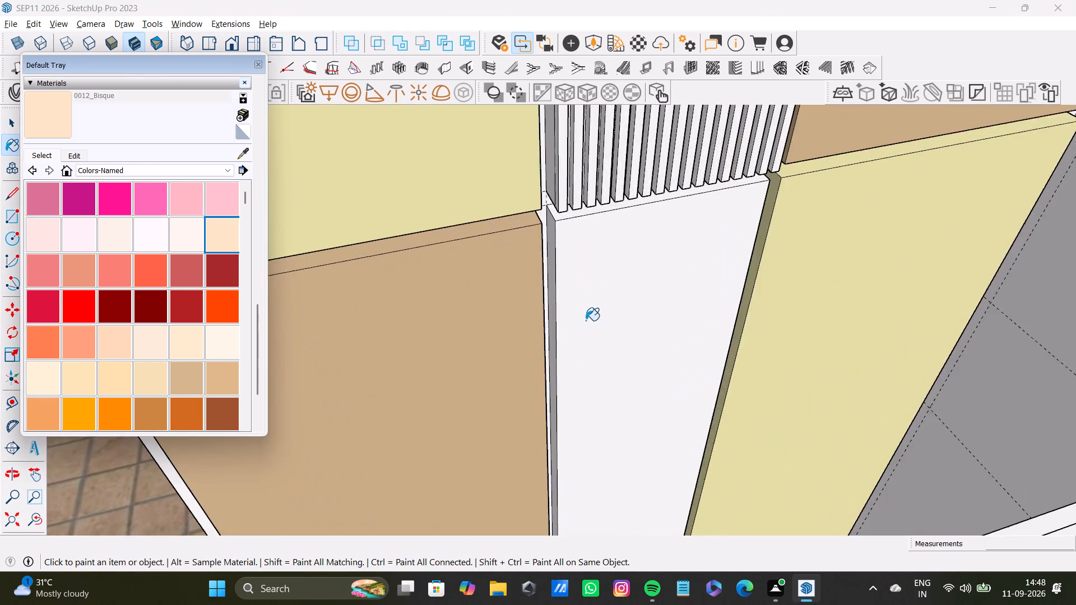
pyautogui.scroll(9, 586, 320)
pyautogui.moveTo(585, 289); pyautogui.dragTo(493, 302, button='middle')
pyautogui.press('space')
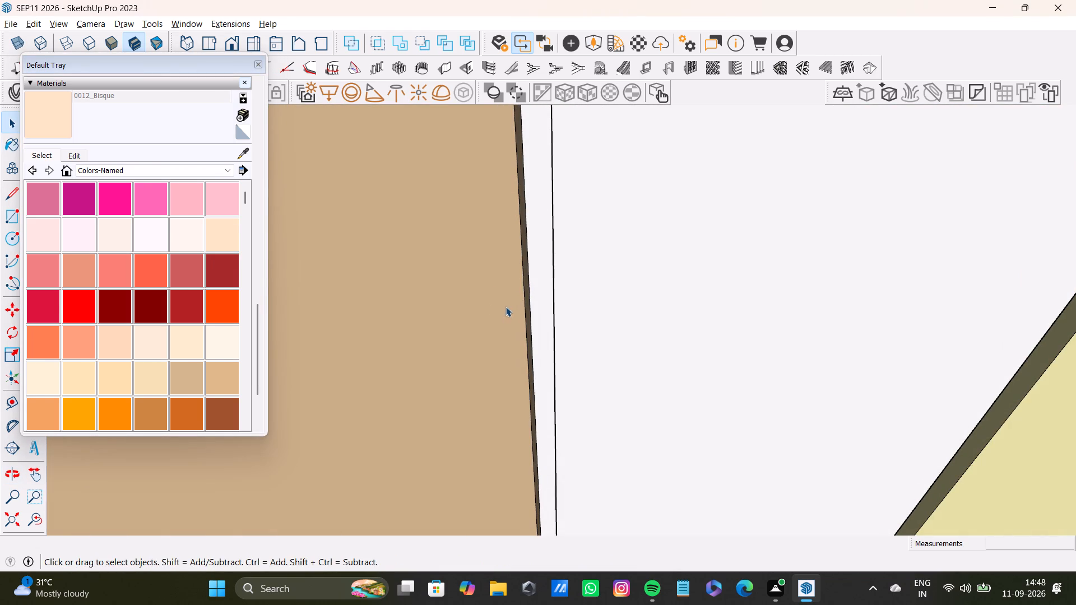
# Draw a narrow full-height rectangle, about 5' 8 9/16" tall, along the kitchen-side edge of the lower middle panel's front.
pyautogui.press('r')
pyautogui.moveTo(627, 227); pyautogui.dragTo(553, 513, button='middle')
pyautogui.scroll(3, 458, 439)
pyautogui.moveTo(502, 453); pyautogui.dragTo(502, 365, button='middle')
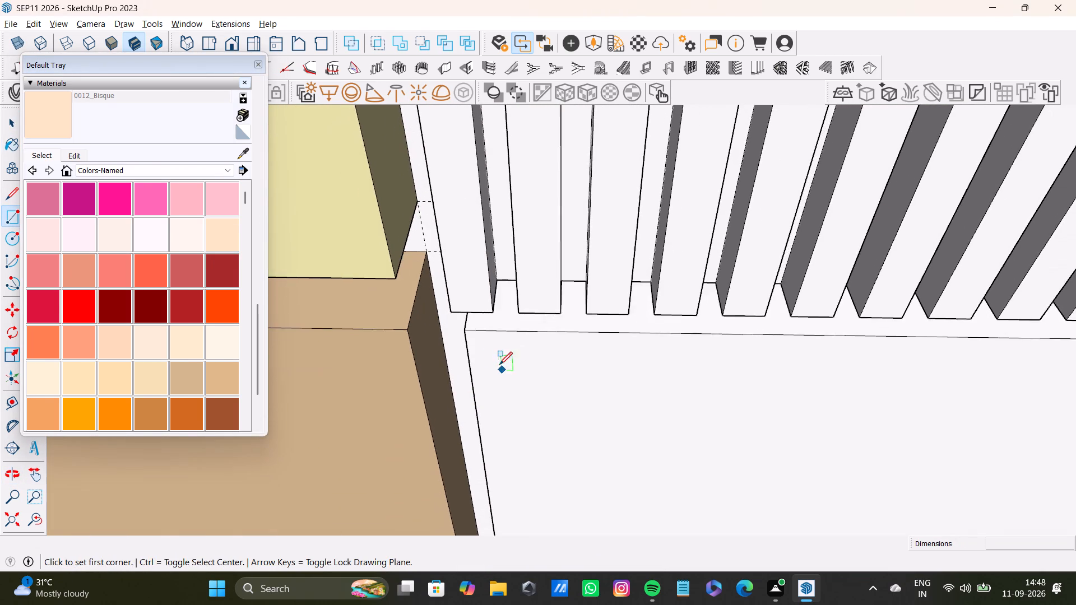
pyautogui.scroll(3, 451, 361)
pyautogui.moveTo(474, 315); pyautogui.dragTo(482, 316)
pyautogui.scroll(-3, 554, 416)
pyautogui.keyDown('shift'); pyautogui.moveTo(562, 432); pyautogui.dragTo(526, 187, button='middle'); pyautogui.keyUp('shift')
pyautogui.scroll(-3, 521, 297)
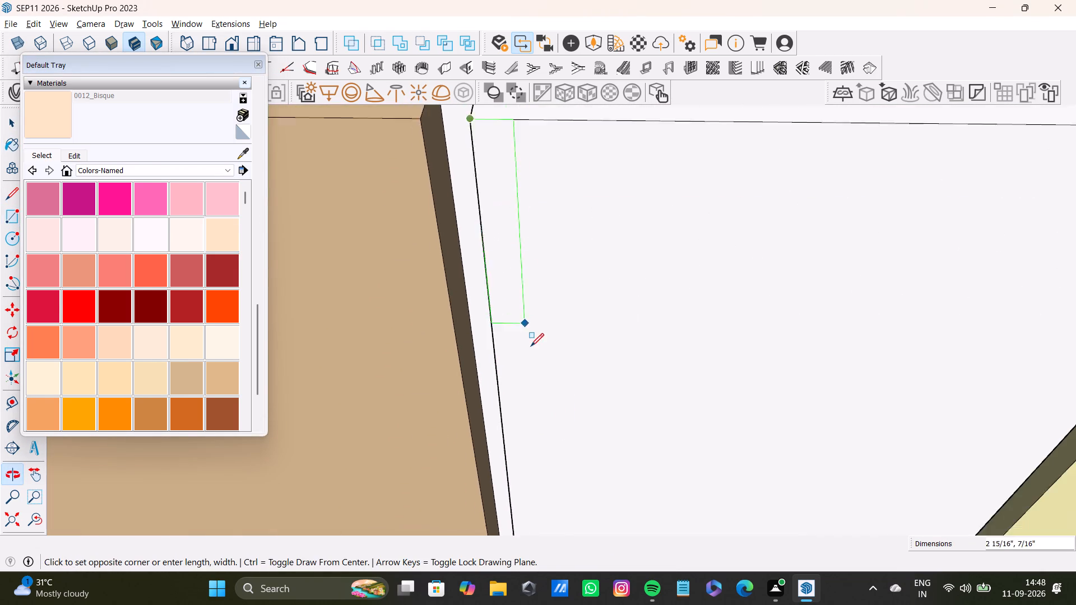
pyautogui.scroll(-4, 531, 346)
pyautogui.keyDown('shift'); pyautogui.moveTo(541, 387); pyautogui.dragTo(535, 301, button='middle'); pyautogui.keyUp('shift')
pyautogui.scroll(-3, 532, 375)
pyautogui.keyDown('shift'); pyautogui.moveTo(533, 408); pyautogui.dragTo(514, 207, button='middle'); pyautogui.keyUp('shift')
pyautogui.scroll(-3, 540, 323)
pyautogui.moveTo(544, 436); pyautogui.dragTo(540, 289, button='middle')
pyautogui.scroll(-3, 539, 369)
pyautogui.keyDown('shift'); pyautogui.middleClick(534, 398); pyautogui.keyUp('shift')
pyautogui.moveTo(492, 424); pyautogui.dragTo(616, 404, button='middle')
pyautogui.scroll(3, 607, 448)
pyautogui.keyDown('shift'); pyautogui.moveTo(585, 435); pyautogui.dragTo(542, 114, button='middle'); pyautogui.keyUp('shift')
pyautogui.scroll(2, 546, 290)
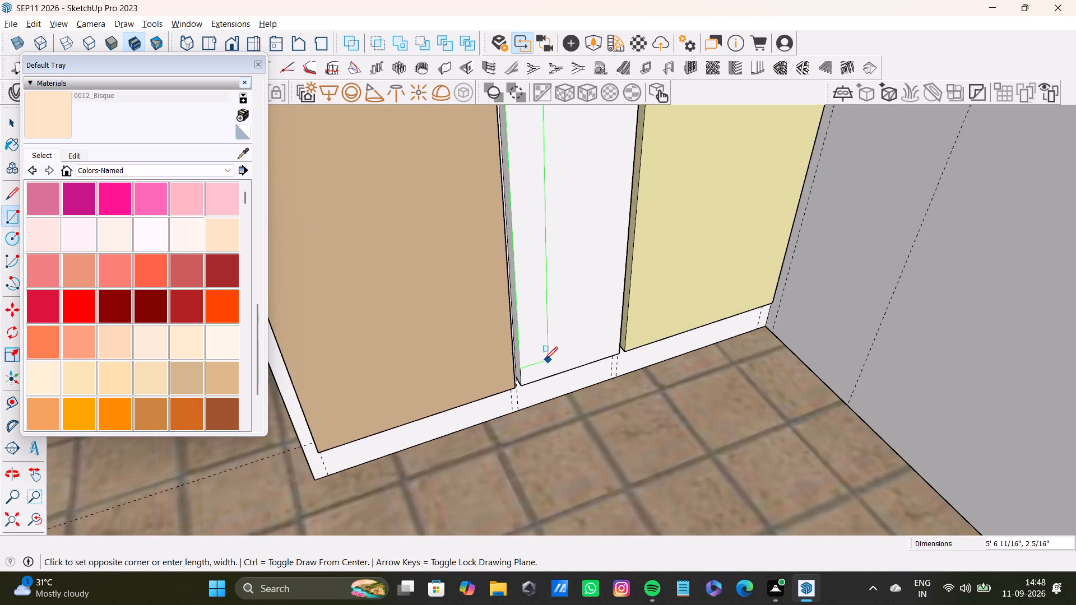
pyautogui.scroll(7, 533, 368)
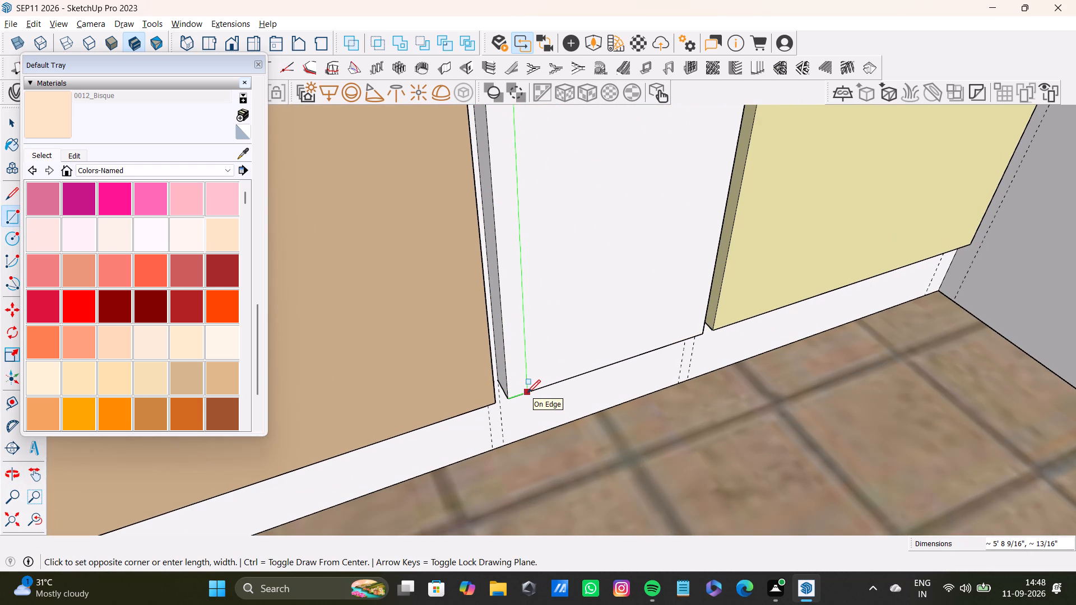
pyautogui.press('Left')
pyautogui.click(521, 392)
pyautogui.press('space')
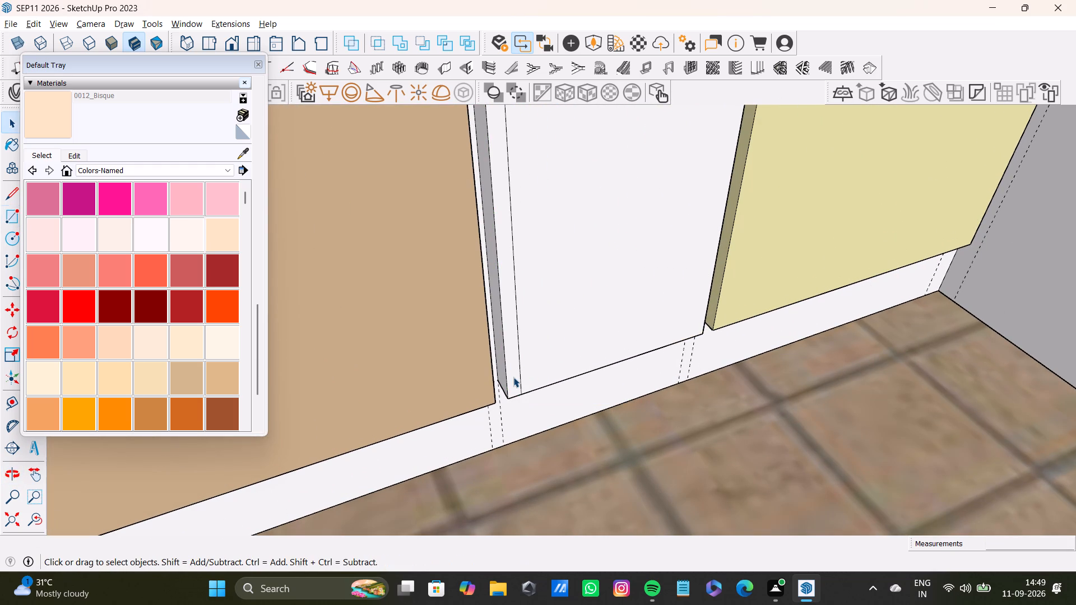
# Push/Pull the narrow rectangle outward about 7/16" to form a raised strip on the lower middle panel.
pyautogui.click(513, 377)
pyautogui.press('p')
pyautogui.moveTo(513, 377); pyautogui.dragTo(517, 385)
pyautogui.scroll(-8, 516, 387)
pyautogui.keyDown('shift'); pyautogui.moveTo(510, 364); pyautogui.dragTo(535, 518, button='middle'); pyautogui.keyUp('shift')
pyautogui.scroll(-8, 507, 352)
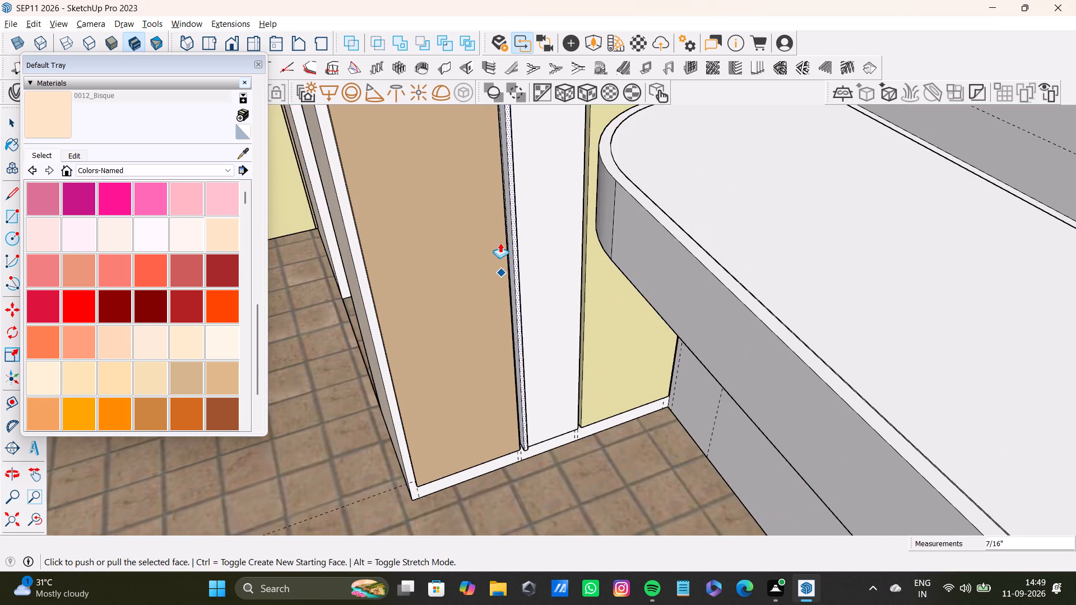
pyautogui.keyDown('shift'); pyautogui.moveTo(500, 243); pyautogui.dragTo(574, 579, button='middle'); pyautogui.keyUp('shift')
pyautogui.keyDown('shift'); pyautogui.scroll(-1, 577, 565); pyautogui.keyUp('shift')
pyautogui.scroll(20, 558, 426)
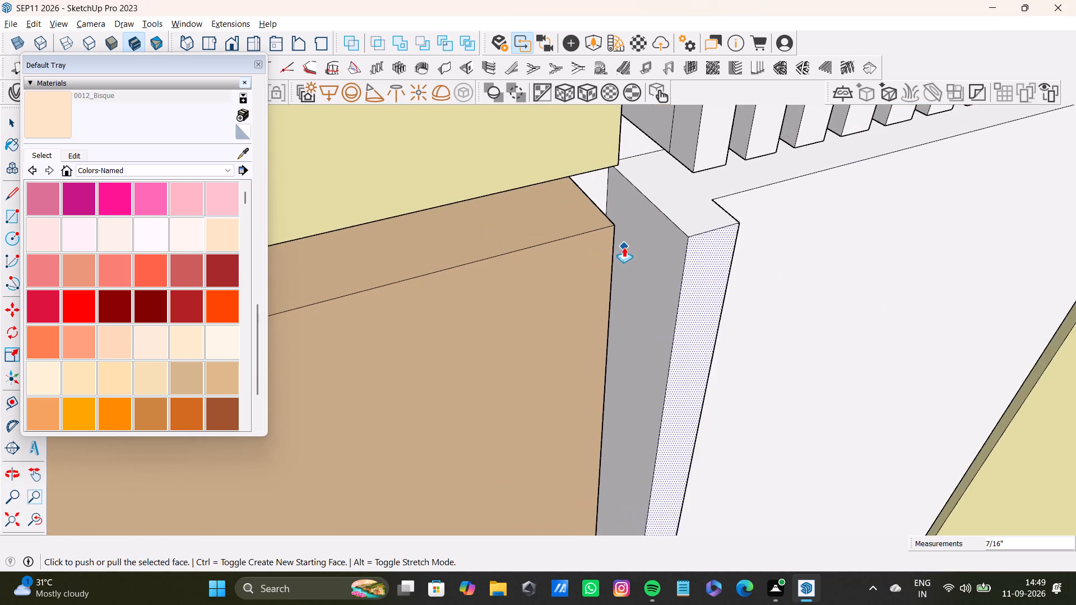
# Draw a line about 9/16" long across the raised strip's top end, in line with the lower middle panel's front edge.
pyautogui.scroll(1, 624, 247)
pyautogui.keyDown('shift'); pyautogui.moveTo(699, 253); pyautogui.dragTo(651, 355, button='middle'); pyautogui.keyUp('shift')
pyautogui.moveTo(675, 351); pyautogui.dragTo(666, 241)
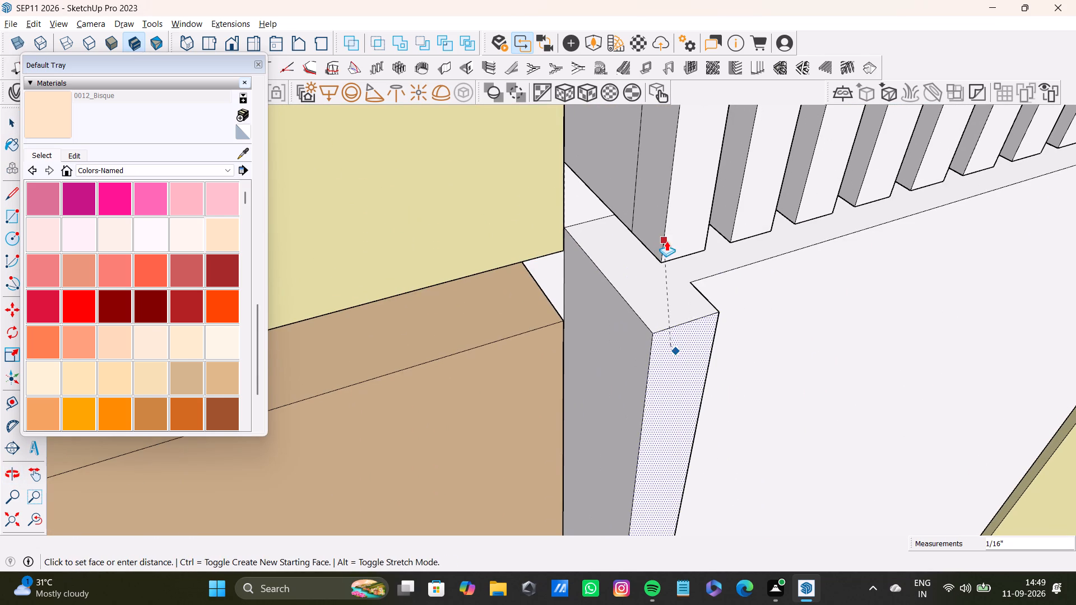
pyautogui.press('p')
pyautogui.press('l')
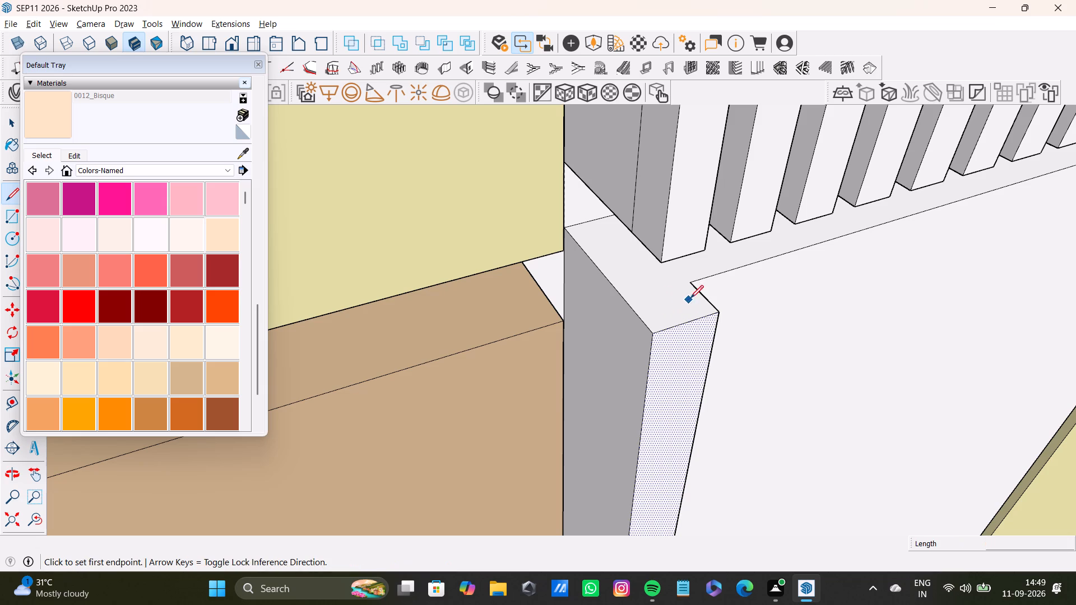
pyautogui.click(694, 283)
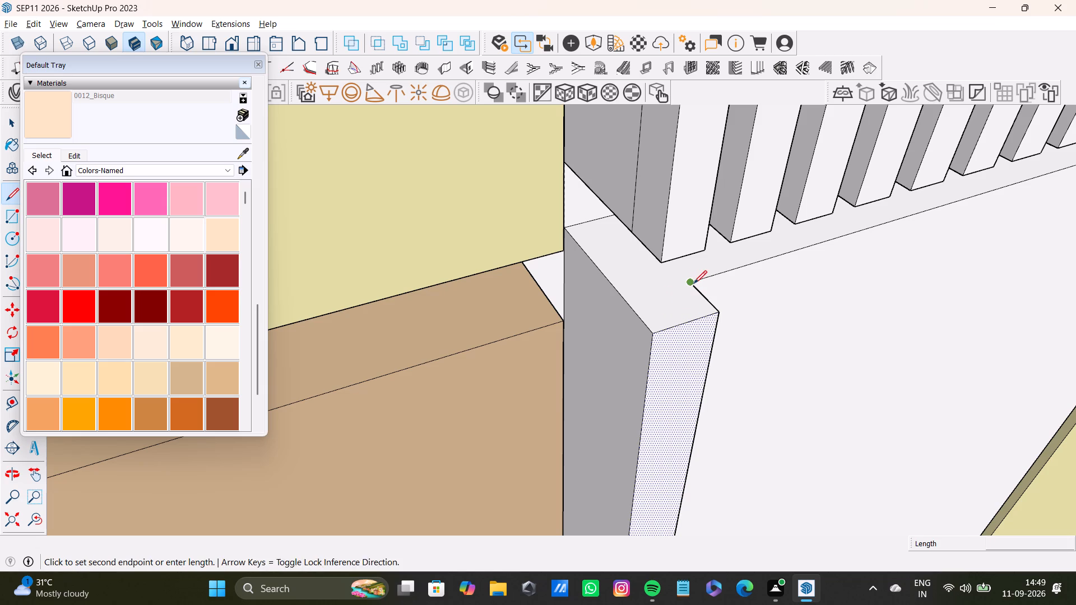
pyautogui.click(633, 308)
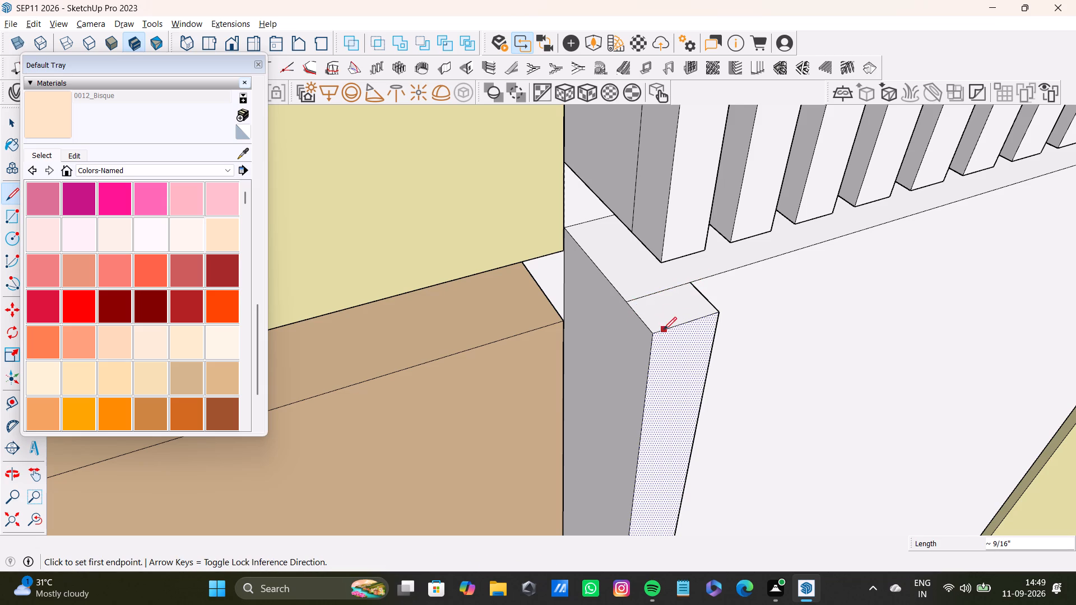
# Draw a vertical line about 5' 8 1/2" long down the kitchen-side face, separating the strip from the lower middle panel.
pyautogui.scroll(-8, 662, 338)
pyautogui.keyDown('shift'); pyautogui.moveTo(667, 359); pyautogui.dragTo(656, 308, button='middle'); pyautogui.keyUp('shift')
pyautogui.scroll(7, 645, 299)
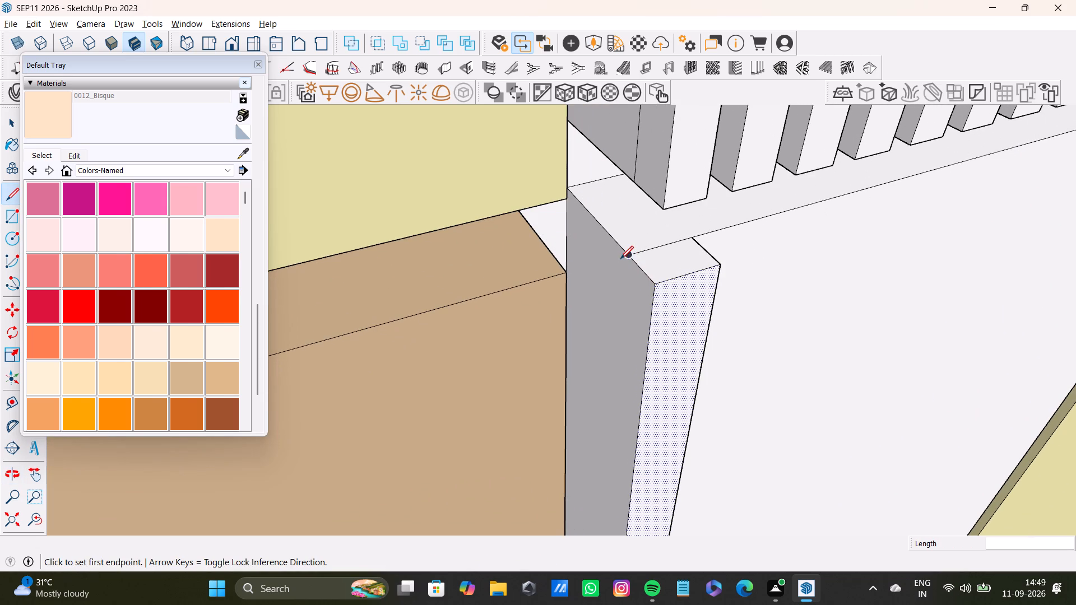
pyautogui.click(620, 258)
pyautogui.press('Up')
pyautogui.scroll(-2, 621, 350)
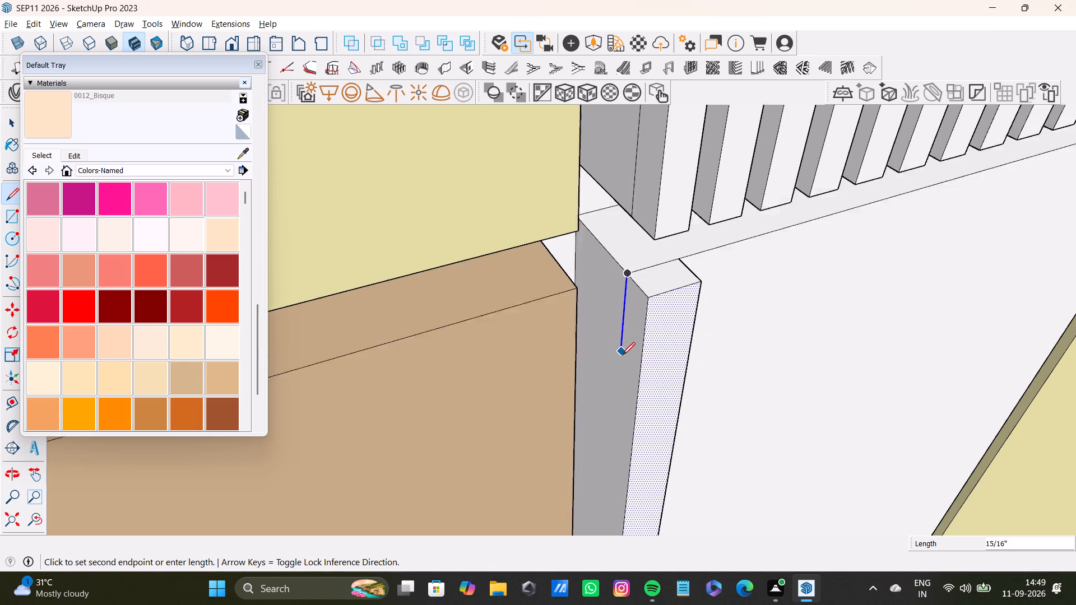
pyautogui.scroll(-5, 622, 355)
pyautogui.keyDown('shift'); pyautogui.moveTo(620, 363); pyautogui.dragTo(624, 133, button='middle'); pyautogui.keyUp('shift')
pyautogui.scroll(-7, 600, 272)
pyautogui.keyDown('shift'); pyautogui.moveTo(604, 397); pyautogui.dragTo(604, 230, button='middle'); pyautogui.keyUp('shift')
pyautogui.scroll(-3, 627, 311)
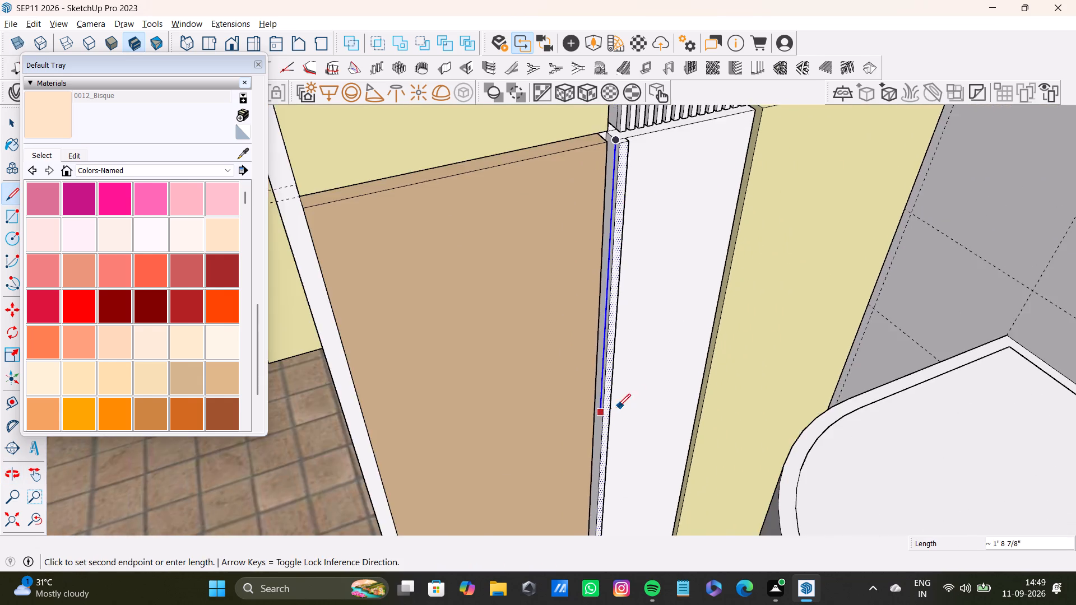
pyautogui.keyDown('shift'); pyautogui.moveTo(616, 407); pyautogui.dragTo(615, 179, button='middle'); pyautogui.keyUp('shift')
pyautogui.scroll(-3, 619, 439)
pyautogui.keyDown('shift'); pyautogui.moveTo(605, 471); pyautogui.dragTo(605, 254, button='middle'); pyautogui.keyUp('shift')
pyautogui.scroll(13, 596, 379)
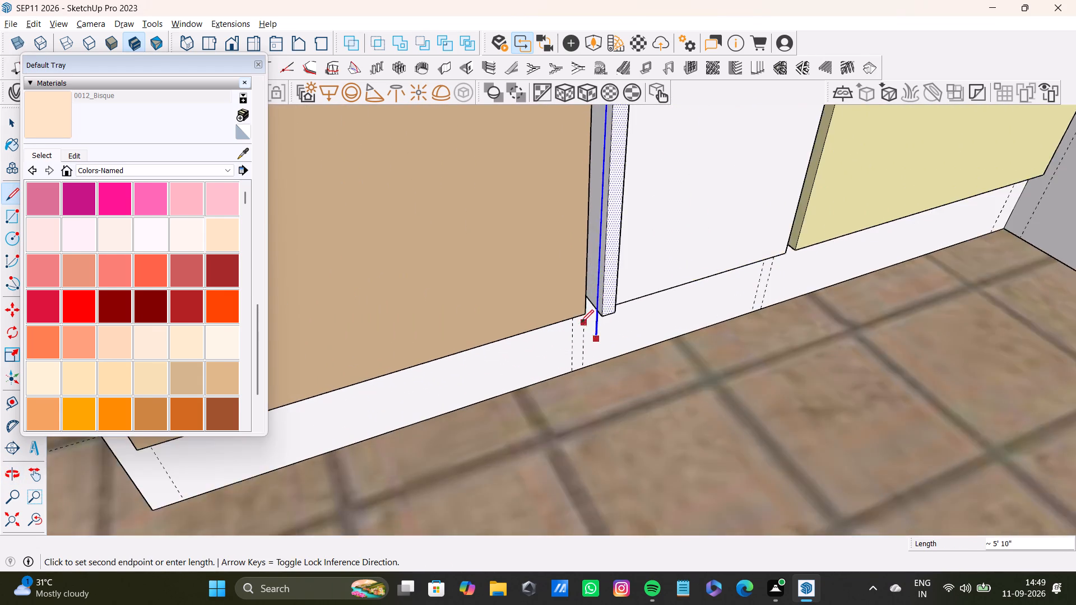
pyautogui.scroll(18, 581, 323)
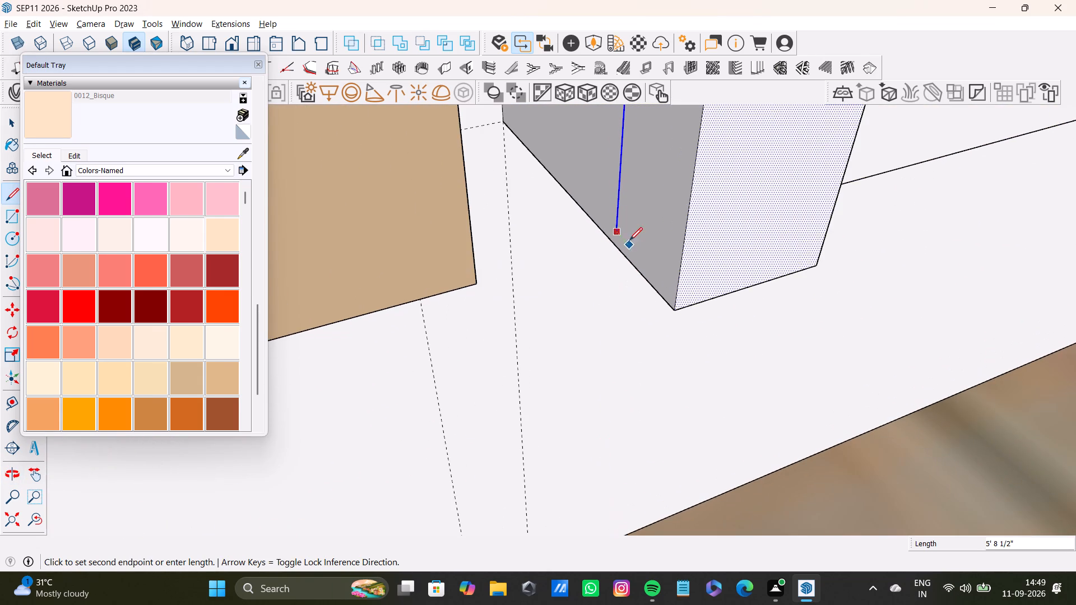
pyautogui.click(620, 252)
# Draw a line about 9/16" long across the strip's bottom end, joining the vertical dividing line to the panel's front edge.
pyautogui.scroll(-3, 643, 311)
pyautogui.moveTo(620, 278); pyautogui.dragTo(597, 68, button='middle')
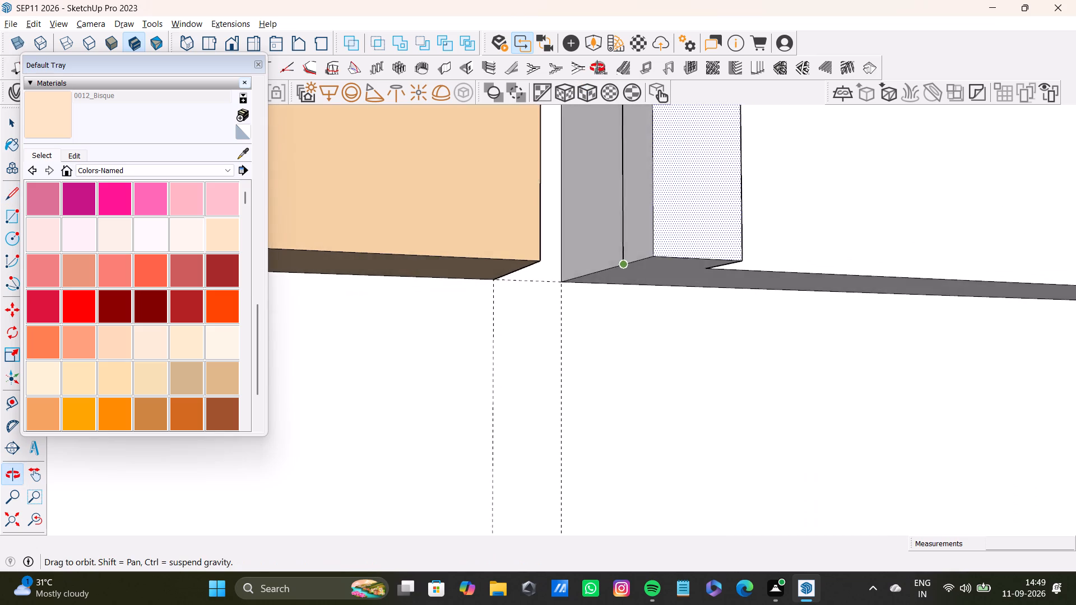
pyautogui.moveTo(597, 68); pyautogui.dragTo(599, 62, button='middle')
pyautogui.scroll(2, 601, 295)
pyautogui.moveTo(644, 250); pyautogui.dragTo(621, 186, button='middle')
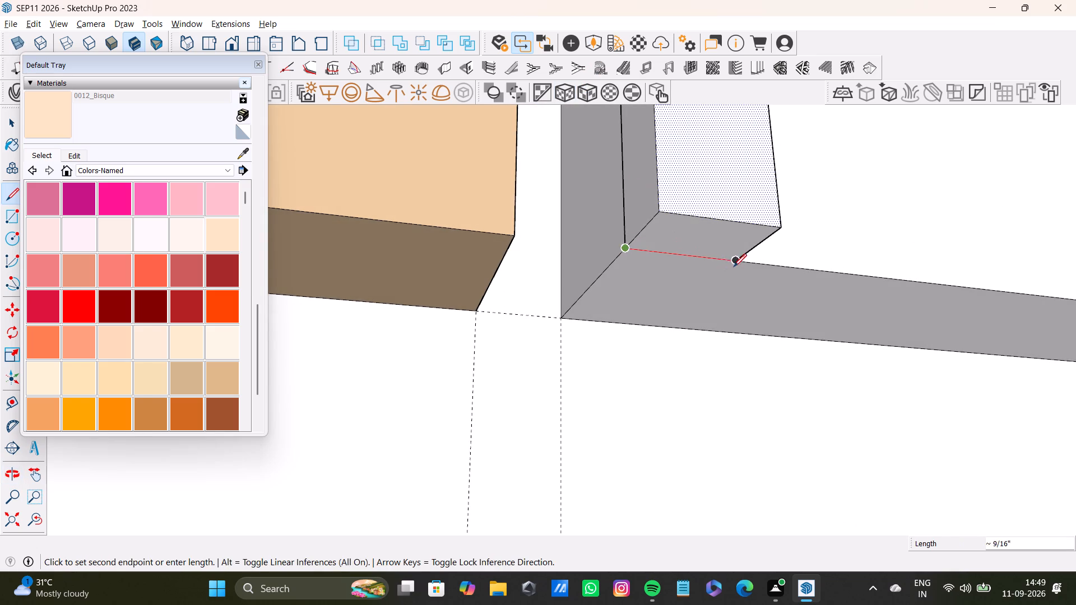
pyautogui.click(734, 267)
# Select the strip's bottom end face and the kitchen-side face with its edges.
pyautogui.scroll(-4, 626, 246)
pyautogui.press('space')
pyautogui.click(674, 249)
pyautogui.keyDown('shift'); pyautogui.doubleClick(635, 217); pyautogui.keyUp('shift')
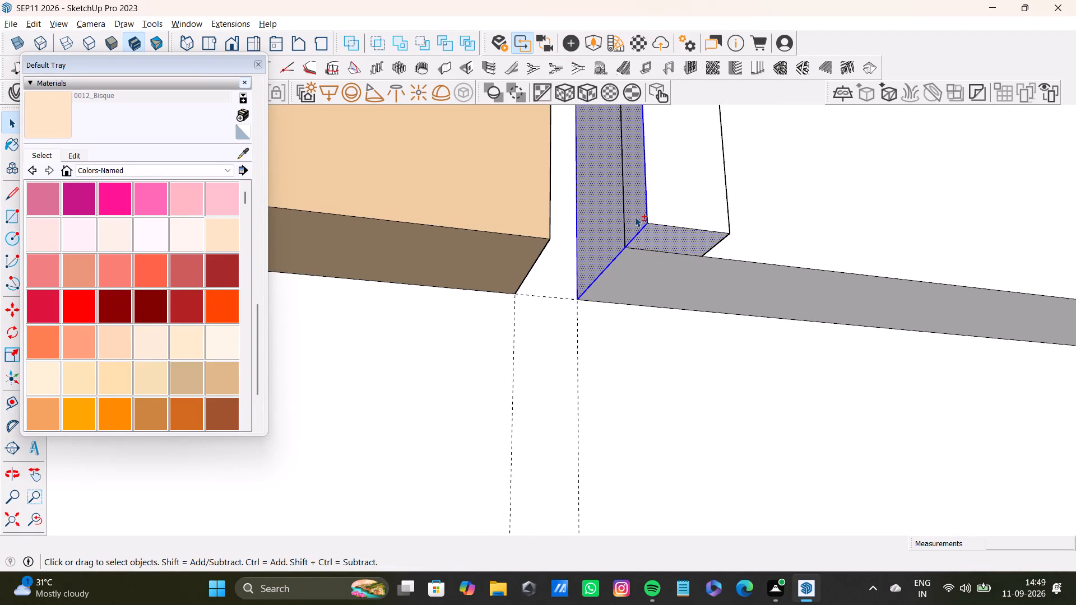
pyautogui.moveTo(651, 234); pyautogui.dragTo(784, 365, button='middle')
pyautogui.scroll(-3, 477, 80)
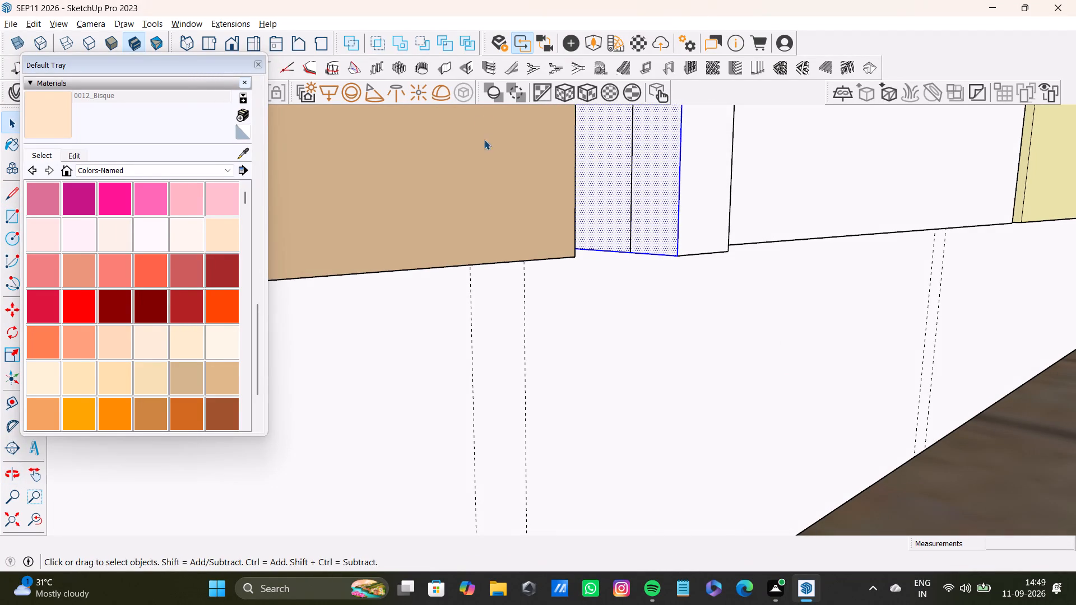
pyautogui.scroll(-3, 484, 139)
pyautogui.scroll(-3, 619, 248)
pyautogui.keyDown('shift'); pyautogui.doubleClick(649, 229); pyautogui.keyUp('shift')
pyautogui.keyDown('shift'); pyautogui.doubleClick(647, 229); pyautogui.keyUp('shift')
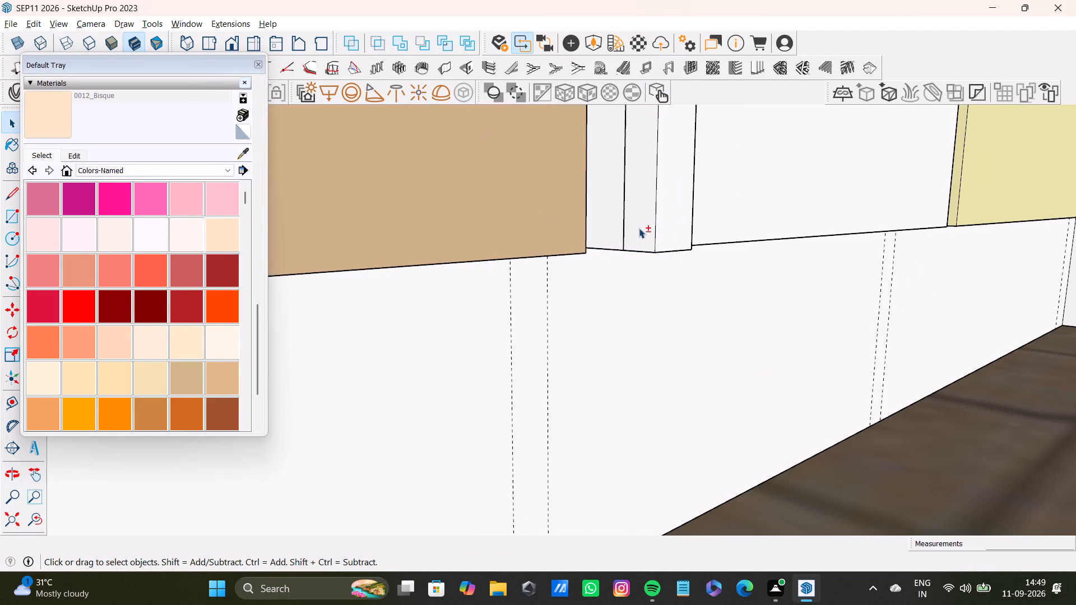
pyautogui.keyDown('shift'); pyautogui.doubleClick(638, 227); pyautogui.keyUp('shift')
# Draw a short line from the upper end of the vertical dividing line to the side face's top edge, closing the gap.
pyautogui.keyDown('shift'); pyautogui.scroll(-4, 656, 222); pyautogui.keyUp('shift')
pyautogui.keyDown('shift'); pyautogui.moveTo(653, 211); pyautogui.dragTo(646, 371, button='middle'); pyautogui.keyUp('shift')
pyautogui.keyDown('shift'); pyautogui.scroll(-11, 630, 313); pyautogui.keyUp('shift')
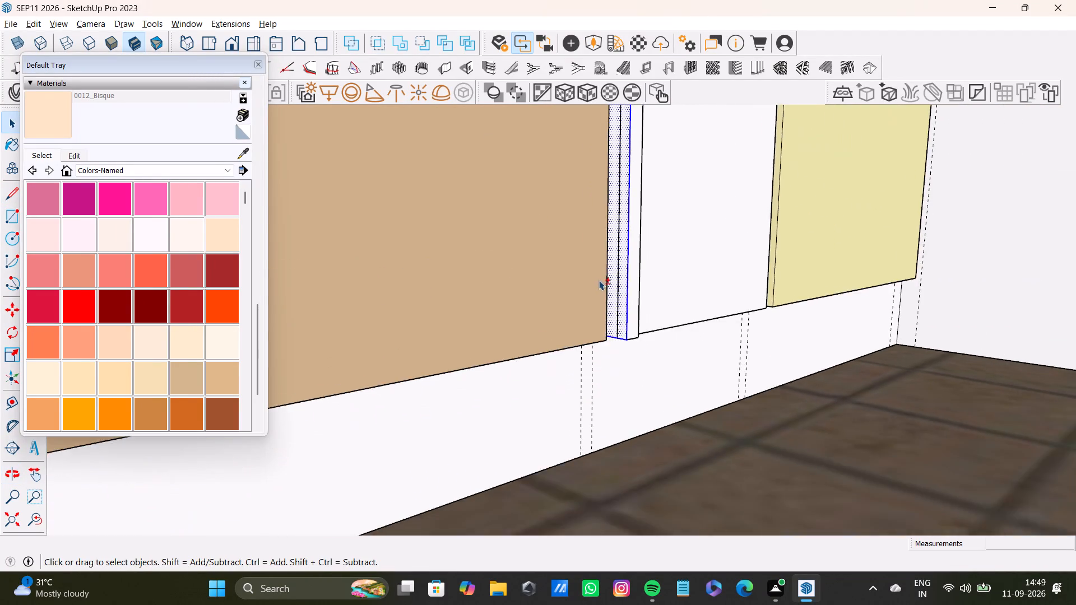
pyautogui.keyDown('shift'); pyautogui.scroll(-2, 599, 280); pyautogui.keyUp('shift')
pyautogui.keyDown('shift'); pyautogui.moveTo(609, 229); pyautogui.dragTo(614, 345, button='middle'); pyautogui.keyUp('shift')
pyautogui.keyDown('shift'); pyautogui.scroll(-9, 613, 342); pyautogui.keyUp('shift')
pyautogui.keyDown('shift'); pyautogui.moveTo(610, 208); pyautogui.dragTo(645, 474, button='middle'); pyautogui.keyUp('shift')
pyautogui.keyDown('shift'); pyautogui.scroll(-4, 655, 263); pyautogui.keyUp('shift')
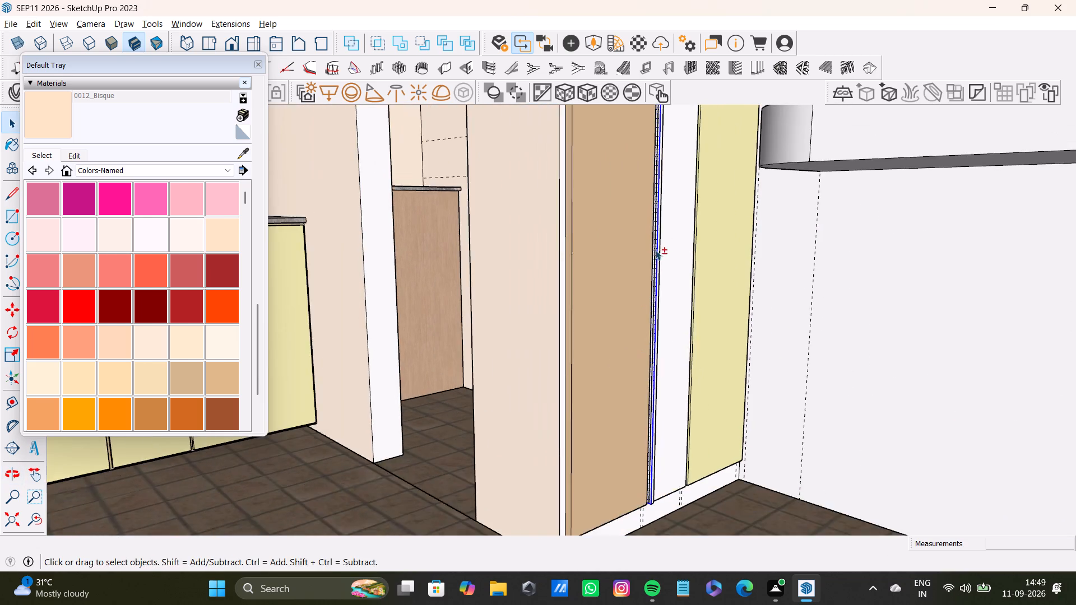
pyautogui.keyDown('shift'); pyautogui.moveTo(655, 225); pyautogui.dragTo(641, 412, button='middle'); pyautogui.keyUp('shift')
pyautogui.keyDown('shift'); pyautogui.scroll(20, 633, 208); pyautogui.keyUp('shift')
pyautogui.keyDown('shift'); pyautogui.moveTo(656, 165); pyautogui.dragTo(656, 173, button='middle'); pyautogui.keyUp('shift')
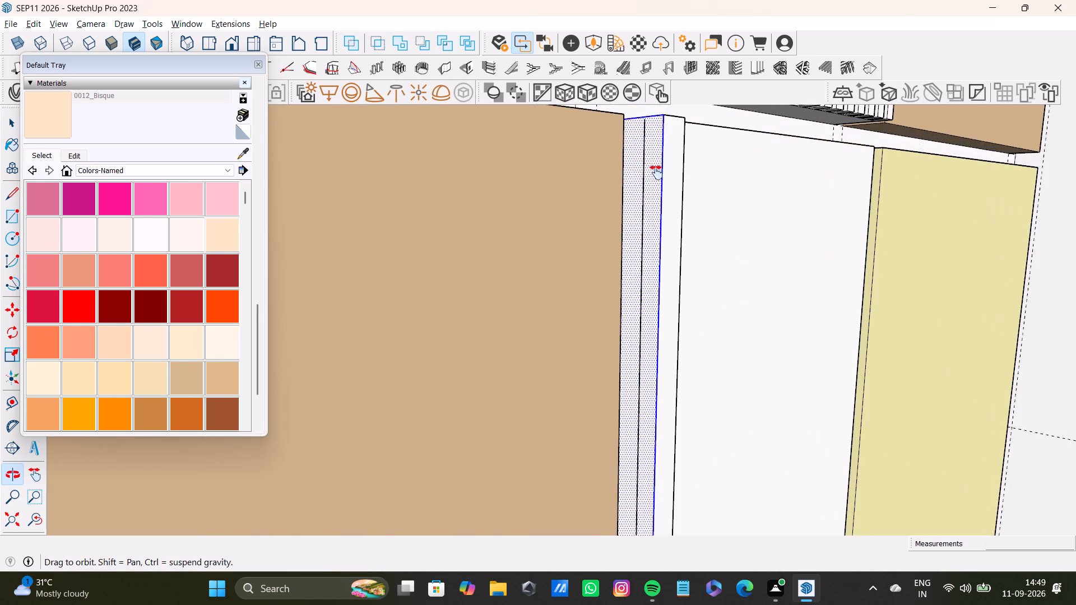
pyautogui.keyDown('shift'); pyautogui.moveTo(656, 173); pyautogui.dragTo(661, 276, button='middle'); pyautogui.keyUp('shift')
pyautogui.keyDown('shift'); pyautogui.scroll(20, 642, 220); pyautogui.keyUp('shift')
pyautogui.press('l')
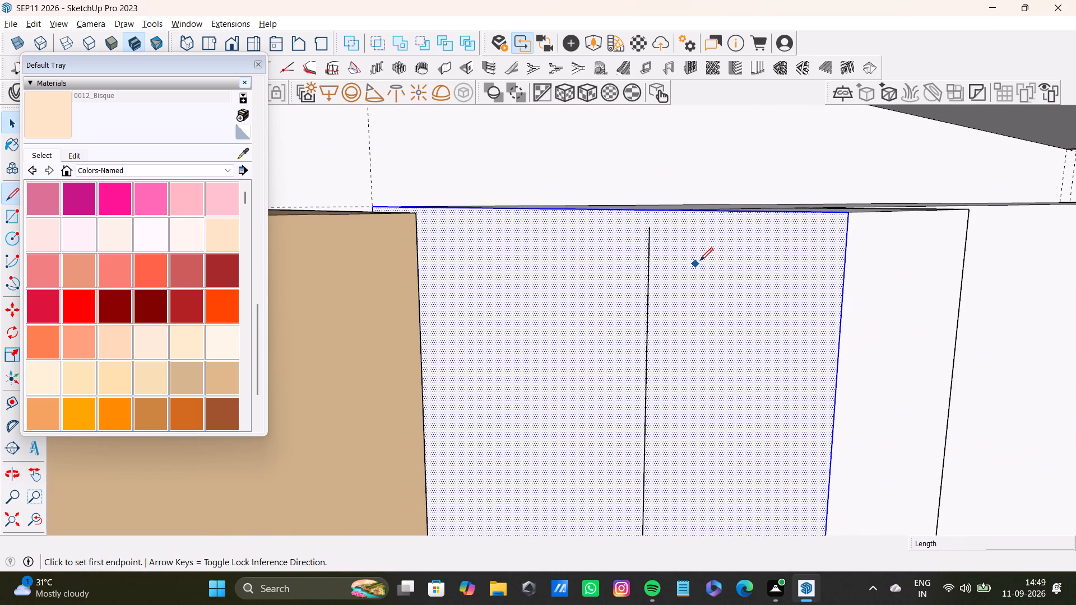
pyautogui.scroll(5, 659, 206)
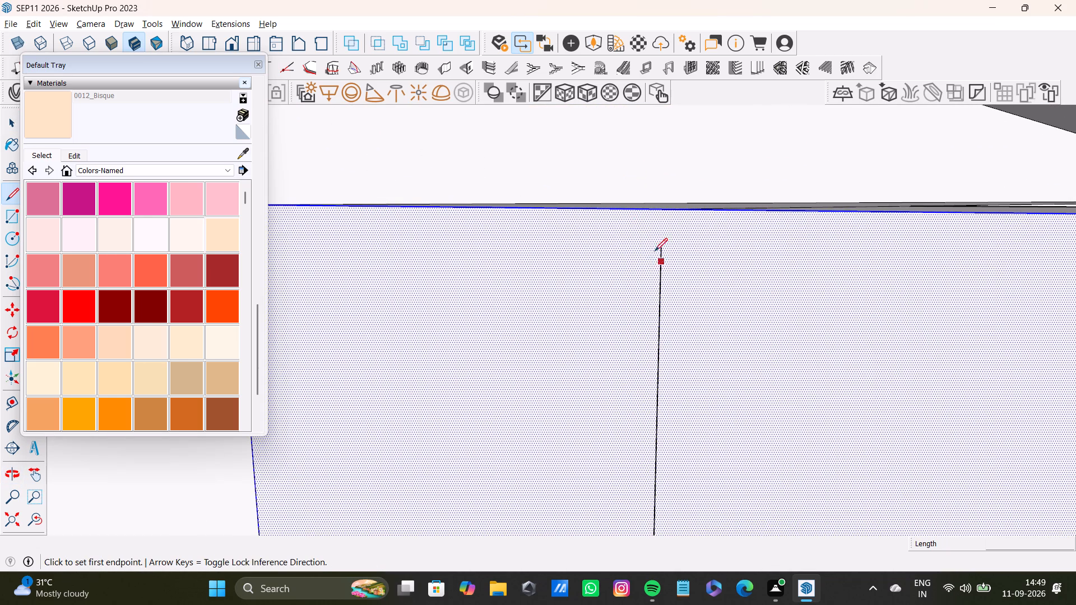
pyautogui.click(658, 254)
pyautogui.click(660, 211)
pyautogui.press('space')
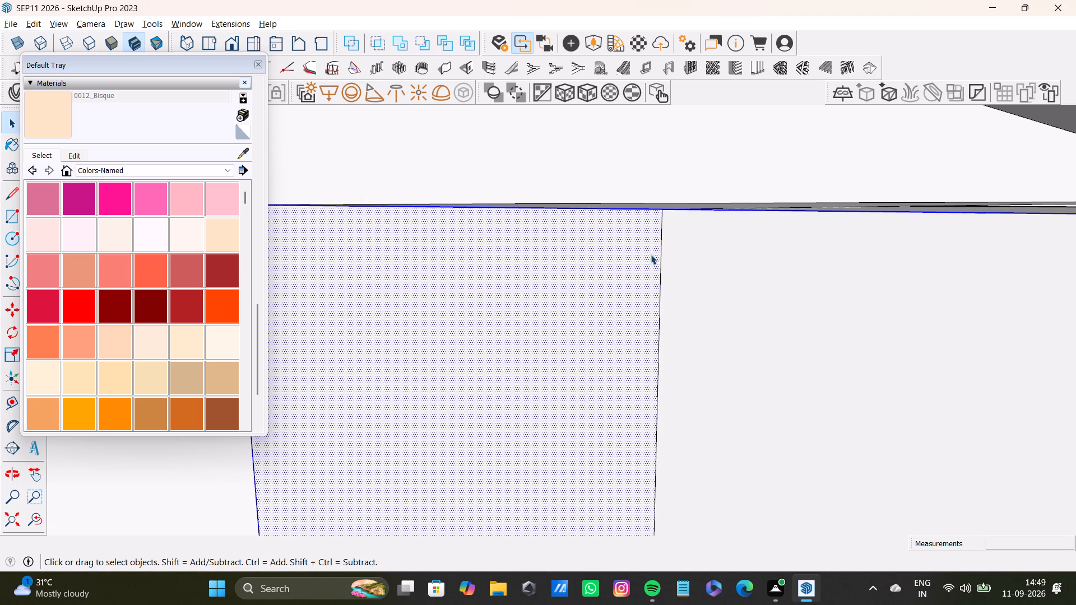
# Add the strip's top, front and both side faces with their edges to the selection, and deselect the panel's side face and edges.
pyautogui.scroll(-14, 669, 385)
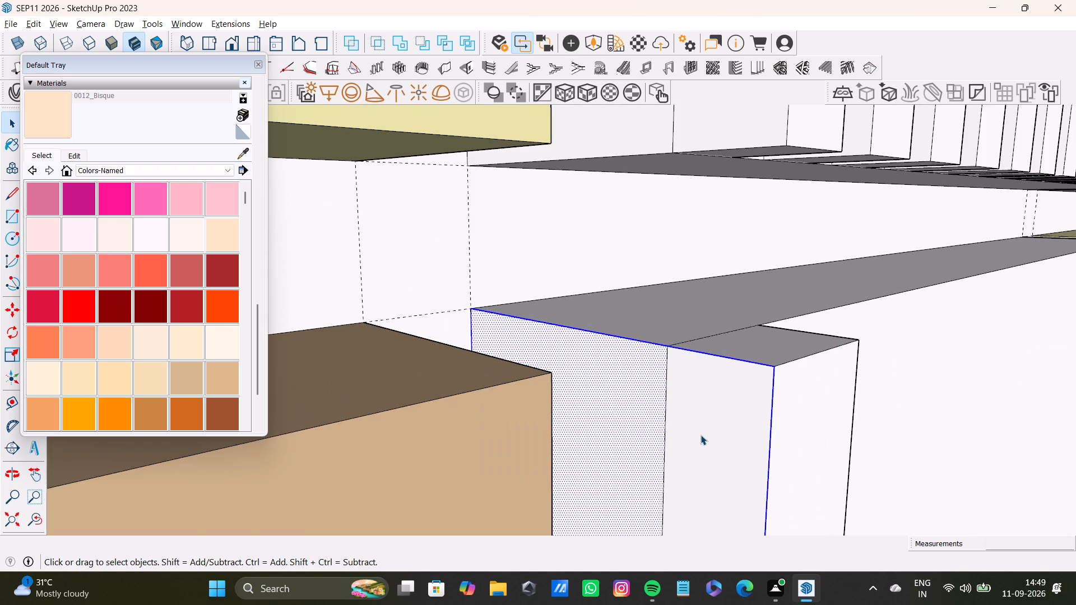
pyautogui.keyDown('shift'); pyautogui.doubleClick(761, 347); pyautogui.keyUp('shift')
pyautogui.keyDown('shift'); pyautogui.doubleClick(739, 398); pyautogui.keyUp('shift')
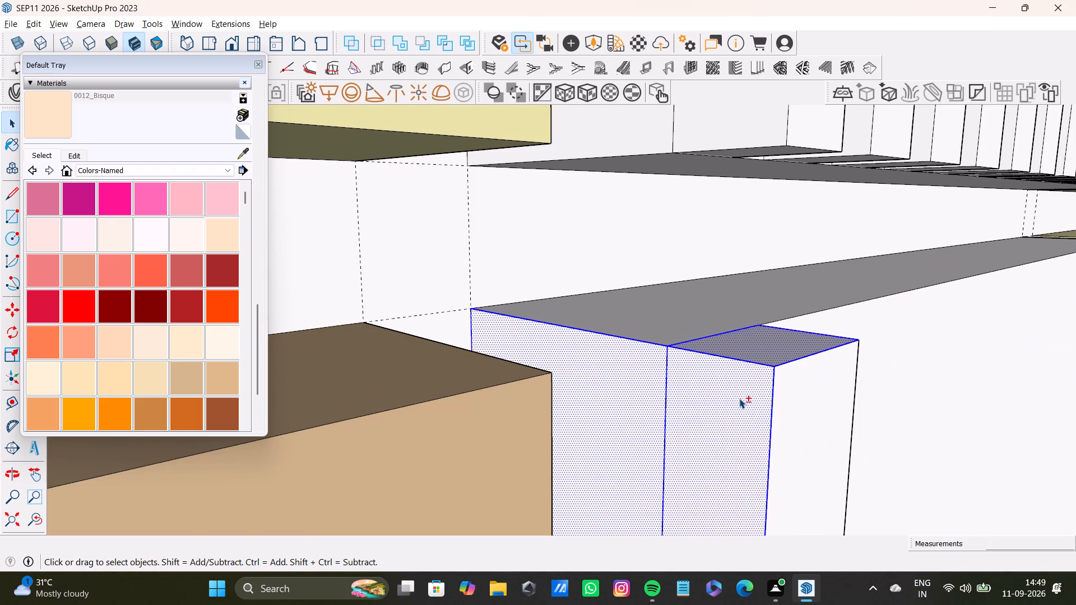
pyautogui.keyDown('shift'); pyautogui.doubleClick(816, 408); pyautogui.keyUp('shift')
pyautogui.keyDown('shift'); pyautogui.click(580, 379); pyautogui.keyUp('shift')
pyautogui.keyDown('shift'); pyautogui.scroll(-8, 684, 391); pyautogui.keyUp('shift')
pyautogui.moveTo(814, 411); pyautogui.dragTo(701, 411, button='middle')
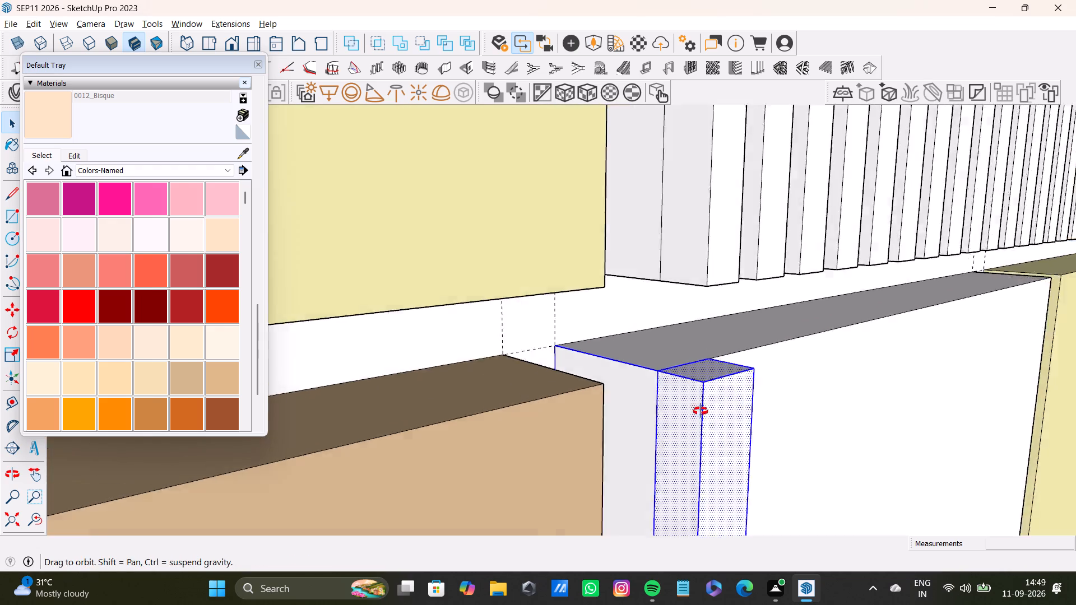
pyautogui.moveTo(701, 411); pyautogui.dragTo(605, 437, button='middle')
pyautogui.keyDown('shift'); pyautogui.scroll(3, 522, 438); pyautogui.keyUp('shift')
pyautogui.moveTo(523, 436); pyautogui.dragTo(391, 435, button='middle')
pyautogui.keyDown('shift'); pyautogui.click(428, 390); pyautogui.keyUp('shift')
pyautogui.keyDown('shift'); pyautogui.scroll(7, 404, 309); pyautogui.keyUp('shift')
pyautogui.keyDown('shift'); pyautogui.click(425, 351); pyautogui.keyUp('shift')
pyautogui.keyDown('shift'); pyautogui.scroll(-11, 424, 357); pyautogui.keyUp('shift')
pyautogui.keyDown('shift'); pyautogui.moveTo(481, 416); pyautogui.dragTo(498, 315, button='middle'); pyautogui.keyUp('shift')
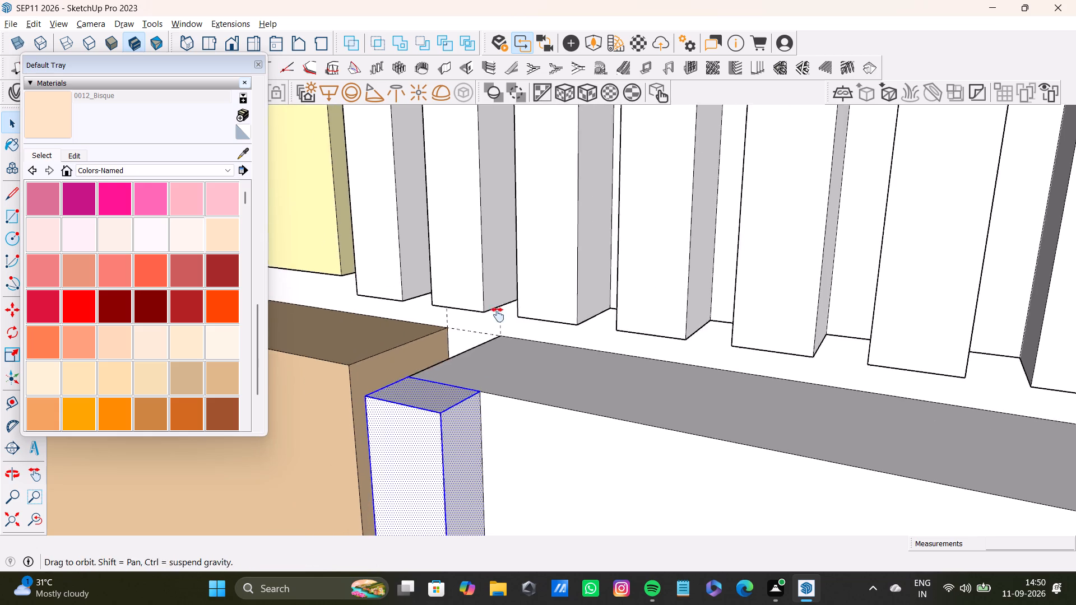
pyautogui.keyDown('shift'); pyautogui.moveTo(498, 315); pyautogui.dragTo(543, 147, button='middle'); pyautogui.keyUp('shift')
pyautogui.keyDown('shift'); pyautogui.scroll(-4, 540, 257); pyautogui.keyUp('shift')
pyautogui.keyDown('shift'); pyautogui.click(538, 317); pyautogui.keyUp('shift')
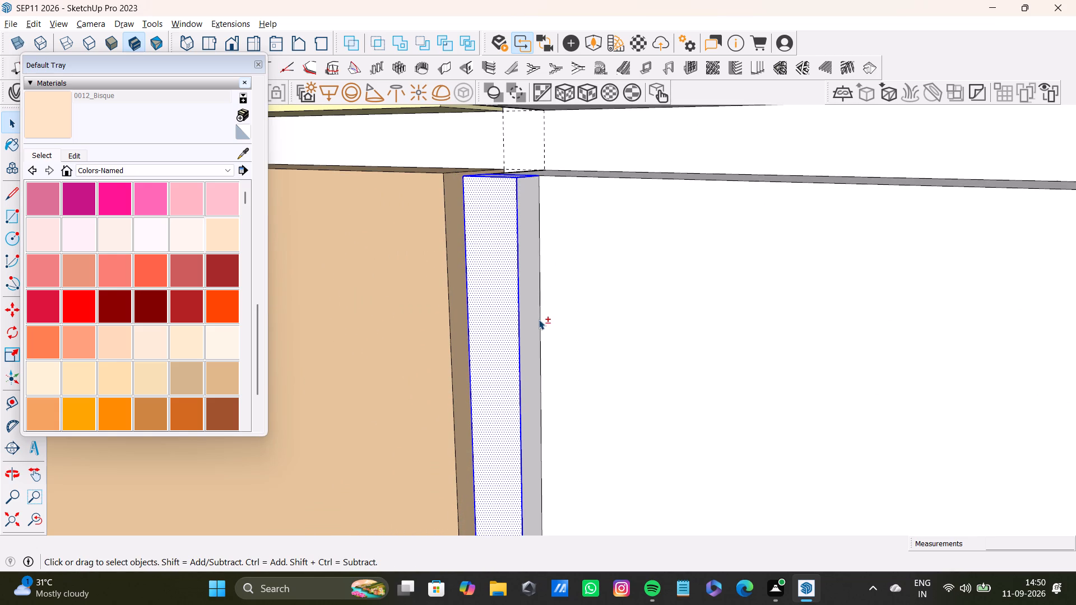
pyautogui.keyDown('shift'); pyautogui.scroll(-4, 539, 323); pyautogui.keyUp('shift')
pyautogui.keyDown('shift'); pyautogui.doubleClick(539, 323); pyautogui.keyUp('shift')
pyautogui.keyDown('shift'); pyautogui.click(591, 323); pyautogui.keyUp('shift')
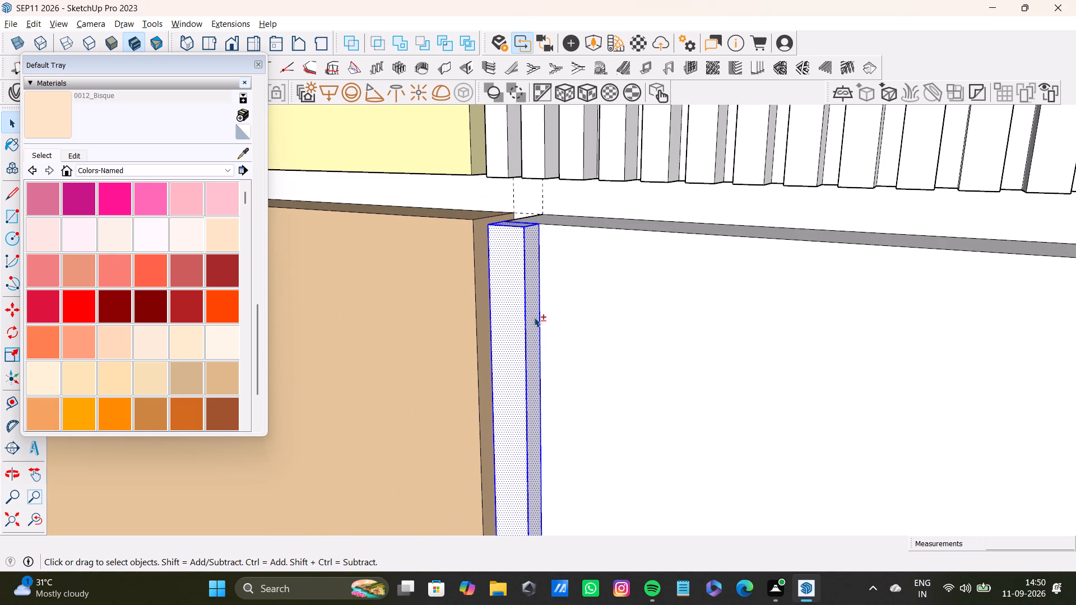
pyautogui.keyDown('shift'); pyautogui.click(534, 317); pyautogui.keyUp('shift')
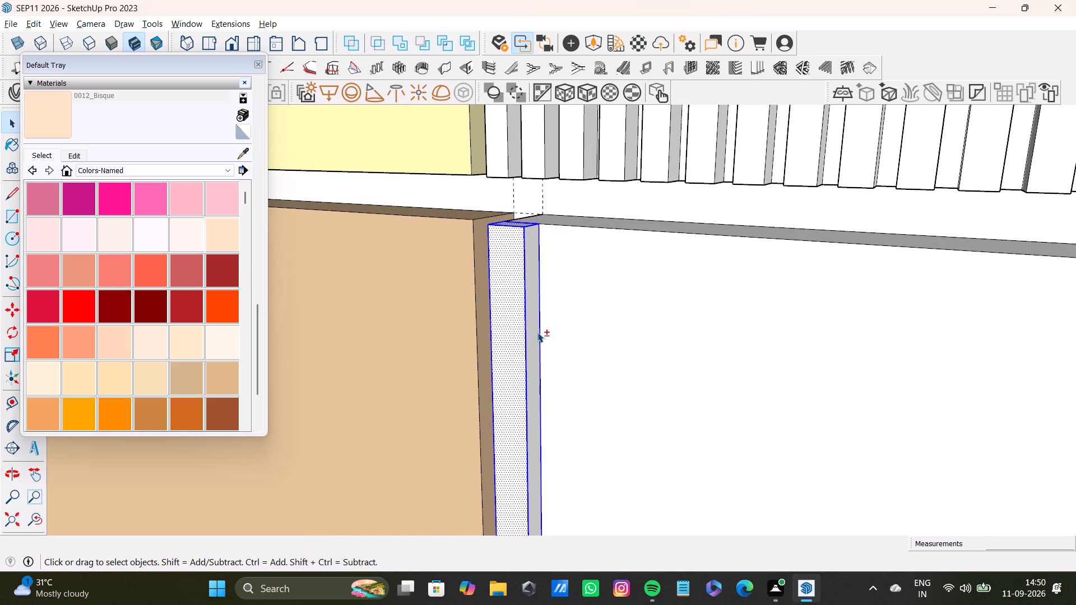
pyautogui.keyDown('shift'); pyautogui.doubleClick(537, 332); pyautogui.keyUp('shift')
# Deselect the panel's bottom and rear edges beside the strip's lower end, leaving only the strip's geometry selected.
pyautogui.keyDown('shift'); pyautogui.scroll(-9, 549, 337); pyautogui.keyUp('shift')
pyautogui.keyDown('shift'); pyautogui.moveTo(544, 404); pyautogui.dragTo(551, 241, button='middle'); pyautogui.keyUp('shift')
pyautogui.scroll(-3, 551, 345)
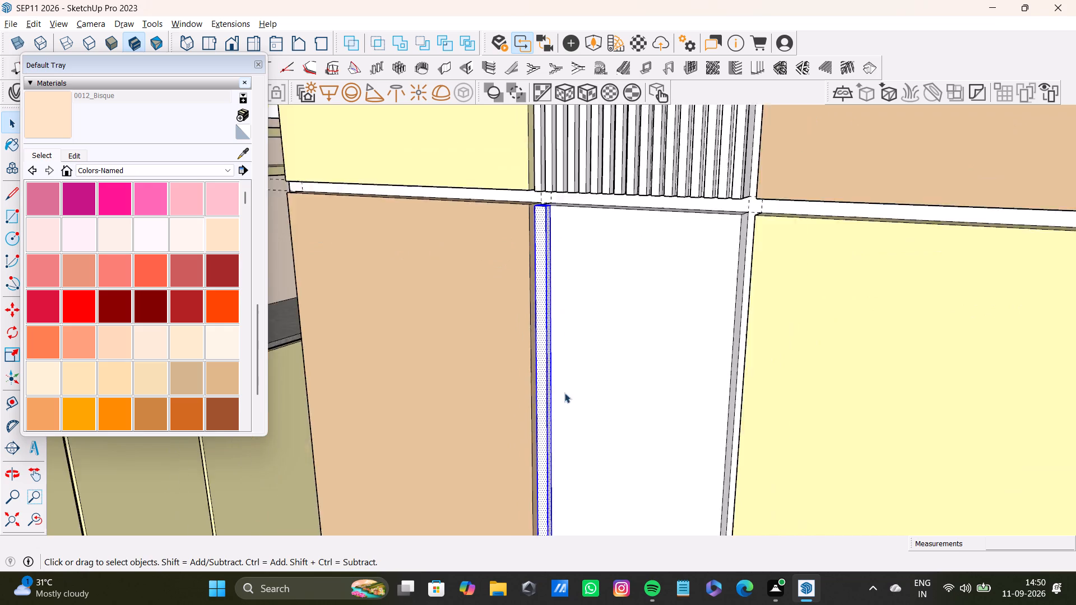
pyautogui.scroll(-2, 564, 393)
pyautogui.keyDown('shift'); pyautogui.moveTo(566, 417); pyautogui.dragTo(565, 183, button='middle'); pyautogui.keyUp('shift')
pyautogui.scroll(-3, 550, 348)
pyautogui.moveTo(552, 355); pyautogui.dragTo(564, 348, button='middle')
pyautogui.moveTo(476, 369); pyautogui.dragTo(745, 375, button='middle')
pyautogui.scroll(3, 600, 381)
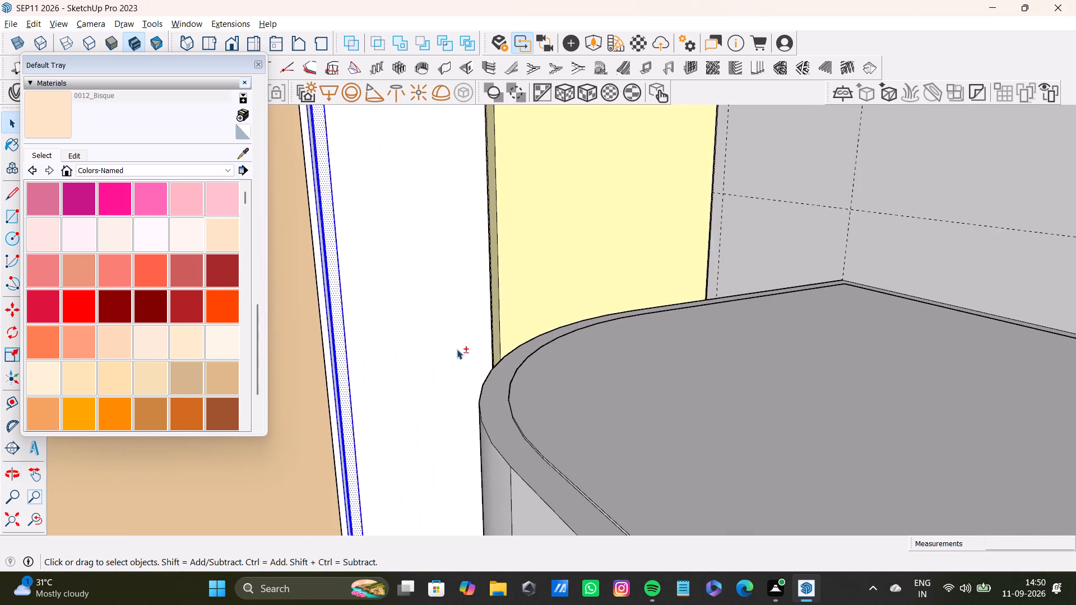
pyautogui.keyDown('shift'); pyautogui.moveTo(449, 345); pyautogui.dragTo(538, 167, button='middle'); pyautogui.keyUp('shift')
pyautogui.scroll(-3, 476, 328)
pyautogui.keyDown('shift'); pyautogui.moveTo(483, 363); pyautogui.dragTo(458, 166, button='middle'); pyautogui.keyUp('shift')
pyautogui.scroll(-2, 491, 392)
pyautogui.keyDown('shift'); pyautogui.moveTo(484, 414); pyautogui.dragTo(481, 207, button='middle'); pyautogui.keyUp('shift')
pyautogui.scroll(5, 488, 380)
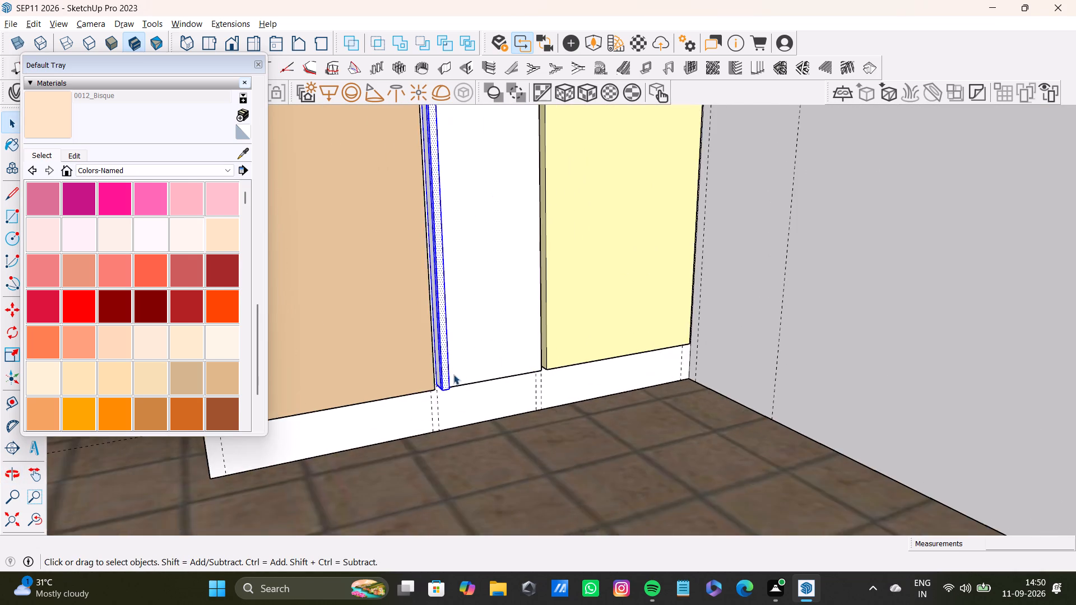
pyautogui.scroll(18, 453, 374)
pyautogui.moveTo(438, 389); pyautogui.dragTo(514, 323, button='middle')
pyautogui.keyDown('shift'); pyautogui.scroll(3, 479, 318); pyautogui.keyUp('shift')
pyautogui.keyDown('shift'); pyautogui.scroll(-1, 466, 291); pyautogui.keyUp('shift')
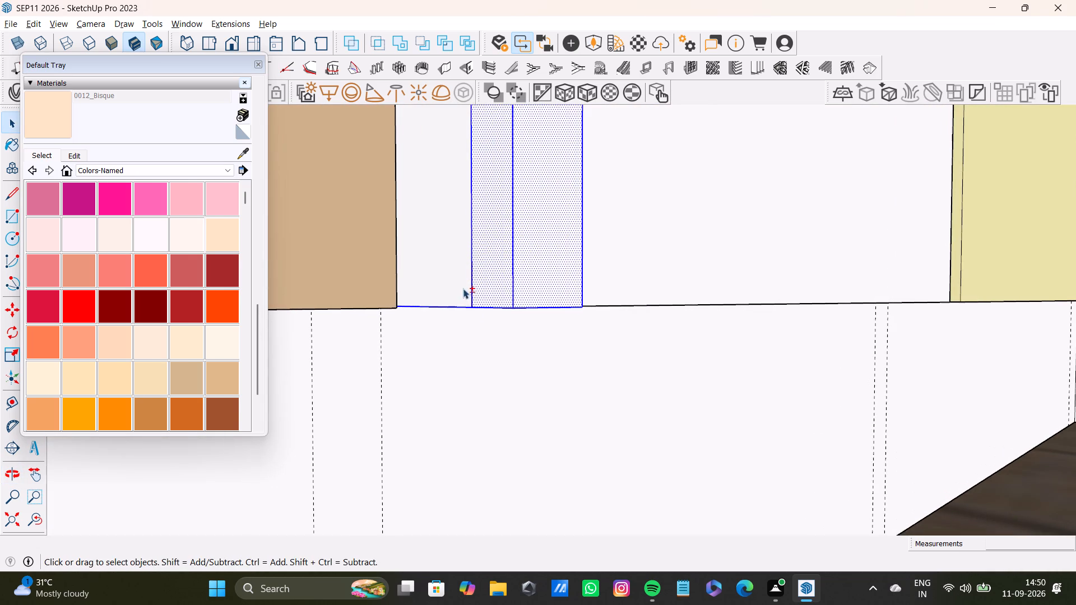
pyautogui.keyDown('shift'); pyautogui.click(465, 306); pyautogui.keyUp('shift')
pyautogui.keyDown('shift'); pyautogui.moveTo(456, 246); pyautogui.dragTo(420, 364, button='middle'); pyautogui.keyUp('shift')
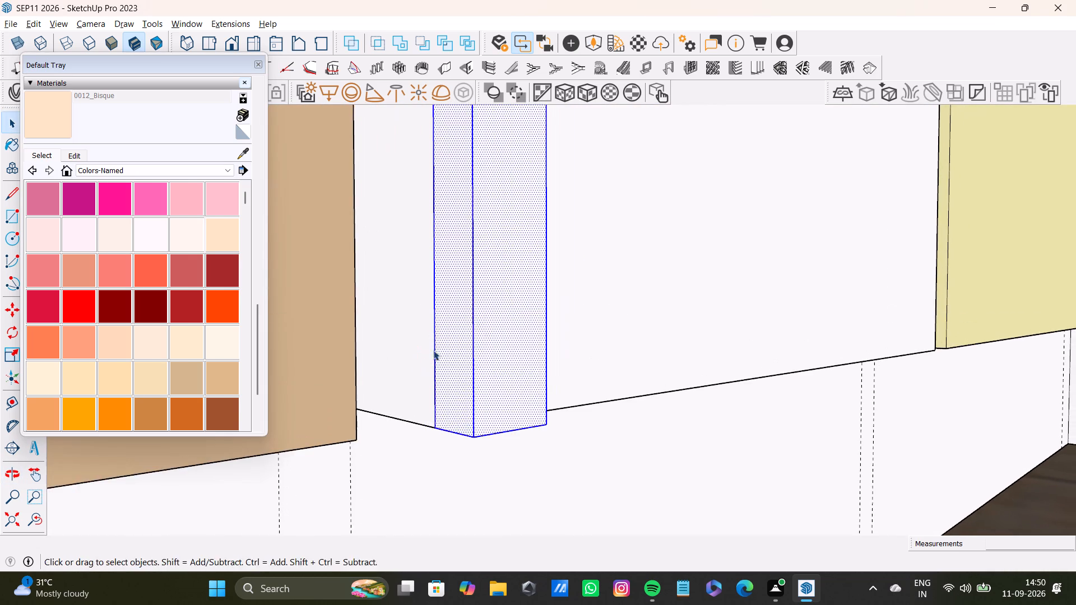
pyautogui.moveTo(387, 366); pyautogui.dragTo(355, 380, button='middle')
pyautogui.keyDown('shift'); pyautogui.scroll(2, 386, 343); pyautogui.keyUp('shift')
pyautogui.keyDown('shift'); pyautogui.click(365, 352); pyautogui.keyUp('shift')
pyautogui.keyDown('shift'); pyautogui.scroll(-2, 368, 356); pyautogui.keyUp('shift')
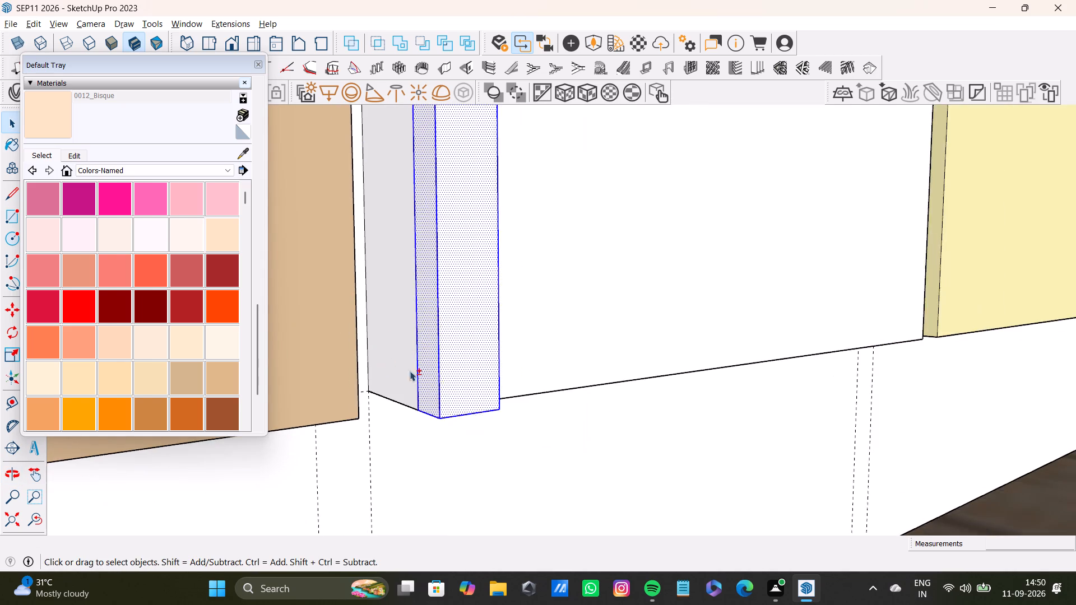
pyautogui.keyDown('shift'); pyautogui.scroll(-5, 410, 371); pyautogui.keyUp('shift')
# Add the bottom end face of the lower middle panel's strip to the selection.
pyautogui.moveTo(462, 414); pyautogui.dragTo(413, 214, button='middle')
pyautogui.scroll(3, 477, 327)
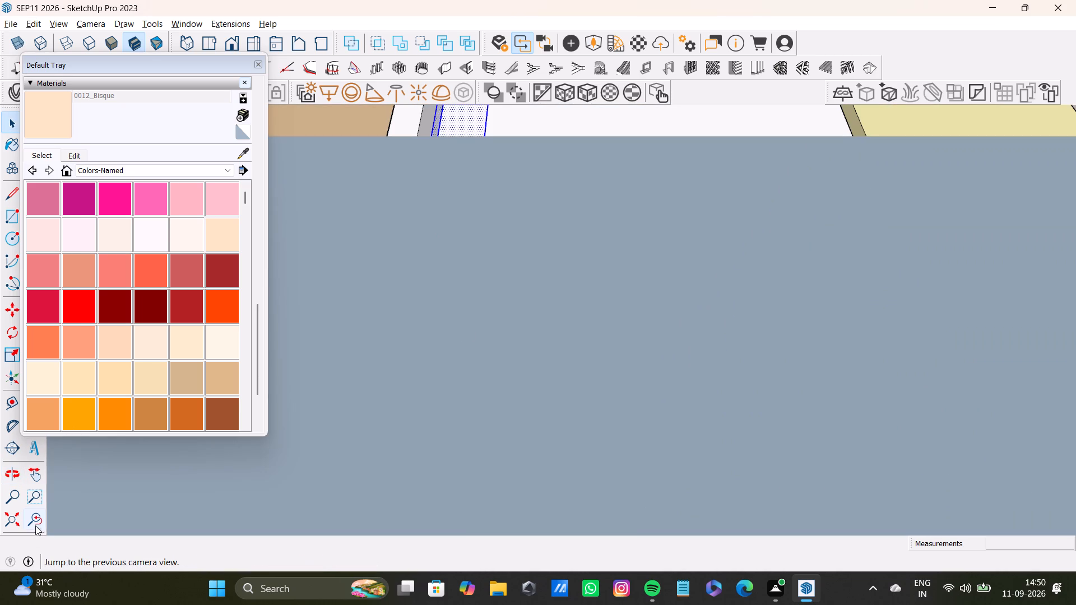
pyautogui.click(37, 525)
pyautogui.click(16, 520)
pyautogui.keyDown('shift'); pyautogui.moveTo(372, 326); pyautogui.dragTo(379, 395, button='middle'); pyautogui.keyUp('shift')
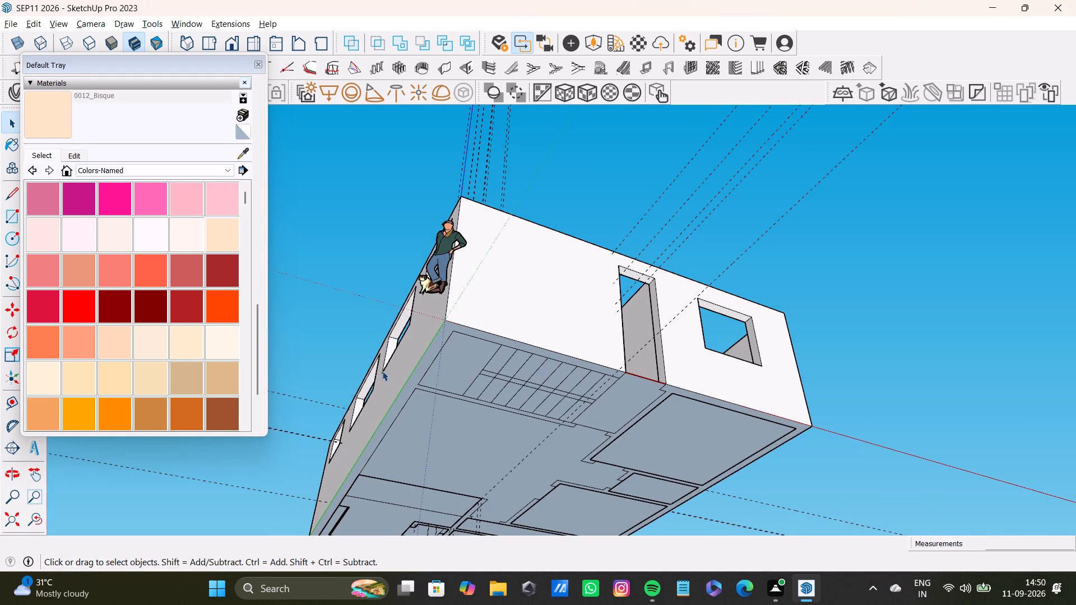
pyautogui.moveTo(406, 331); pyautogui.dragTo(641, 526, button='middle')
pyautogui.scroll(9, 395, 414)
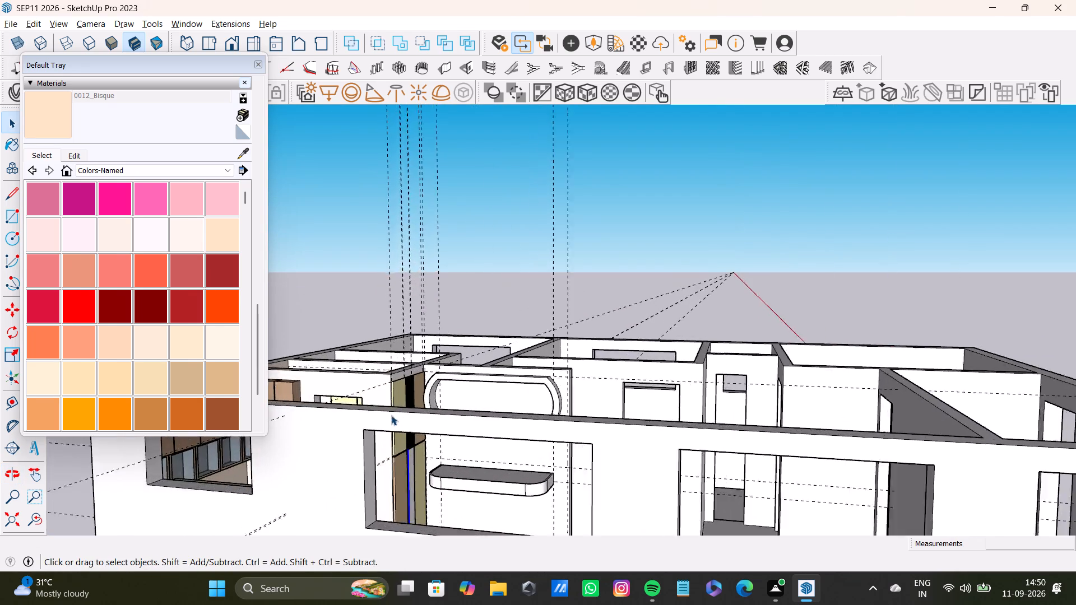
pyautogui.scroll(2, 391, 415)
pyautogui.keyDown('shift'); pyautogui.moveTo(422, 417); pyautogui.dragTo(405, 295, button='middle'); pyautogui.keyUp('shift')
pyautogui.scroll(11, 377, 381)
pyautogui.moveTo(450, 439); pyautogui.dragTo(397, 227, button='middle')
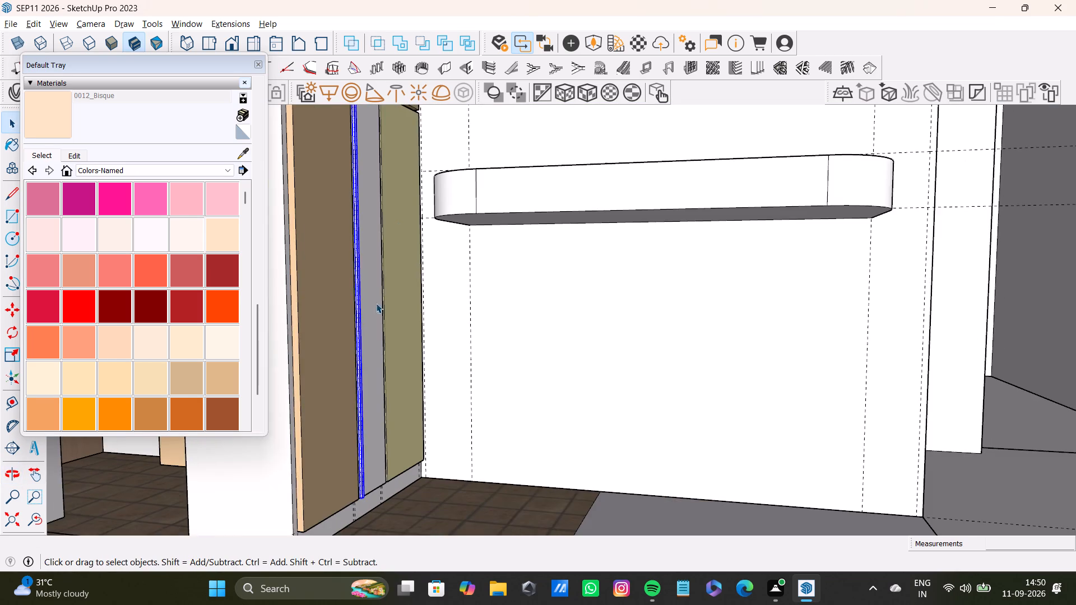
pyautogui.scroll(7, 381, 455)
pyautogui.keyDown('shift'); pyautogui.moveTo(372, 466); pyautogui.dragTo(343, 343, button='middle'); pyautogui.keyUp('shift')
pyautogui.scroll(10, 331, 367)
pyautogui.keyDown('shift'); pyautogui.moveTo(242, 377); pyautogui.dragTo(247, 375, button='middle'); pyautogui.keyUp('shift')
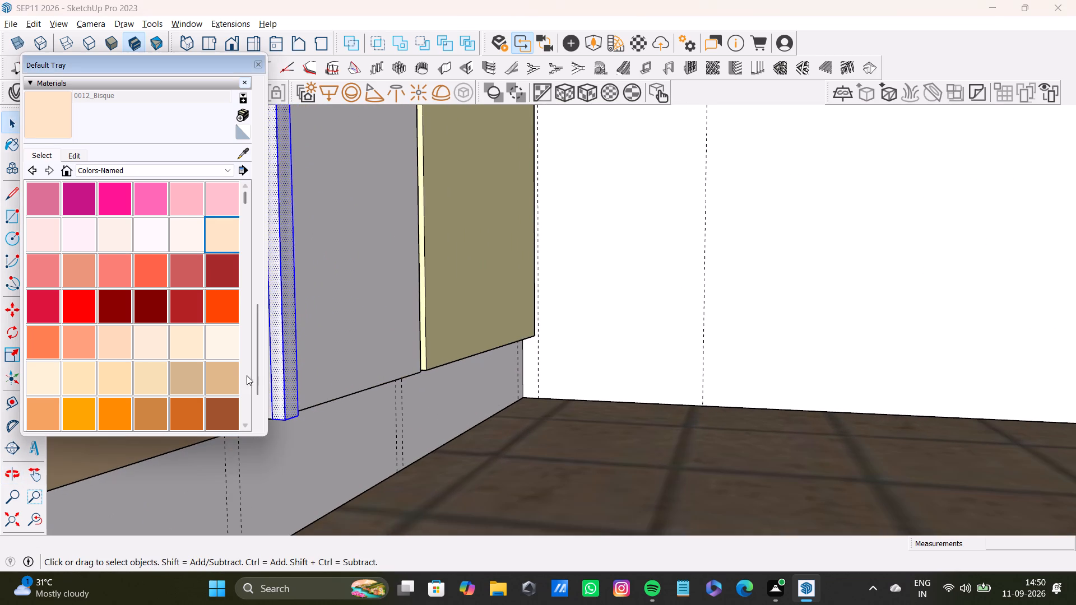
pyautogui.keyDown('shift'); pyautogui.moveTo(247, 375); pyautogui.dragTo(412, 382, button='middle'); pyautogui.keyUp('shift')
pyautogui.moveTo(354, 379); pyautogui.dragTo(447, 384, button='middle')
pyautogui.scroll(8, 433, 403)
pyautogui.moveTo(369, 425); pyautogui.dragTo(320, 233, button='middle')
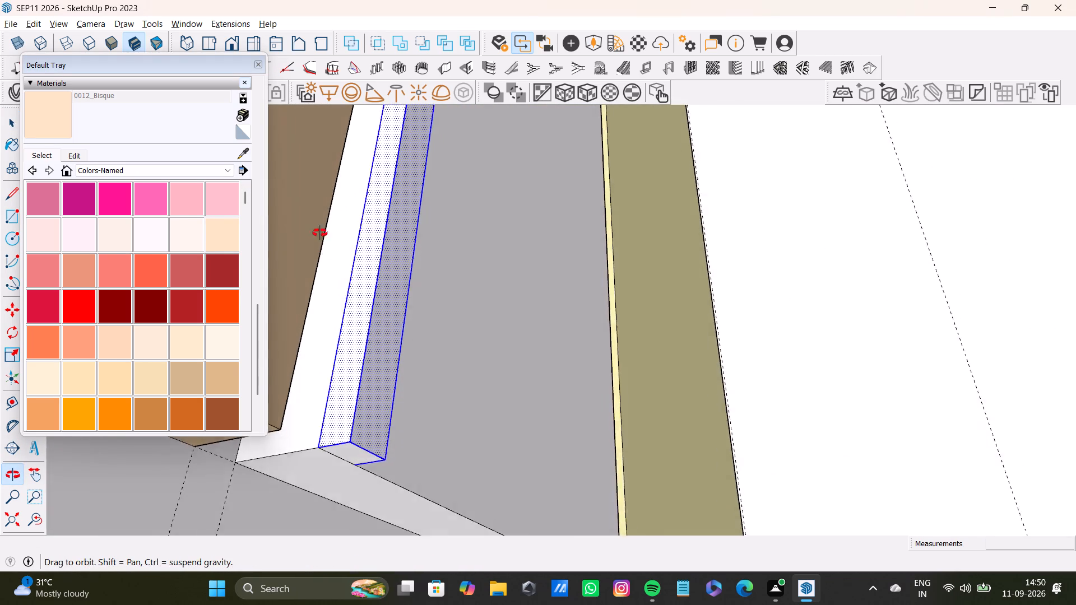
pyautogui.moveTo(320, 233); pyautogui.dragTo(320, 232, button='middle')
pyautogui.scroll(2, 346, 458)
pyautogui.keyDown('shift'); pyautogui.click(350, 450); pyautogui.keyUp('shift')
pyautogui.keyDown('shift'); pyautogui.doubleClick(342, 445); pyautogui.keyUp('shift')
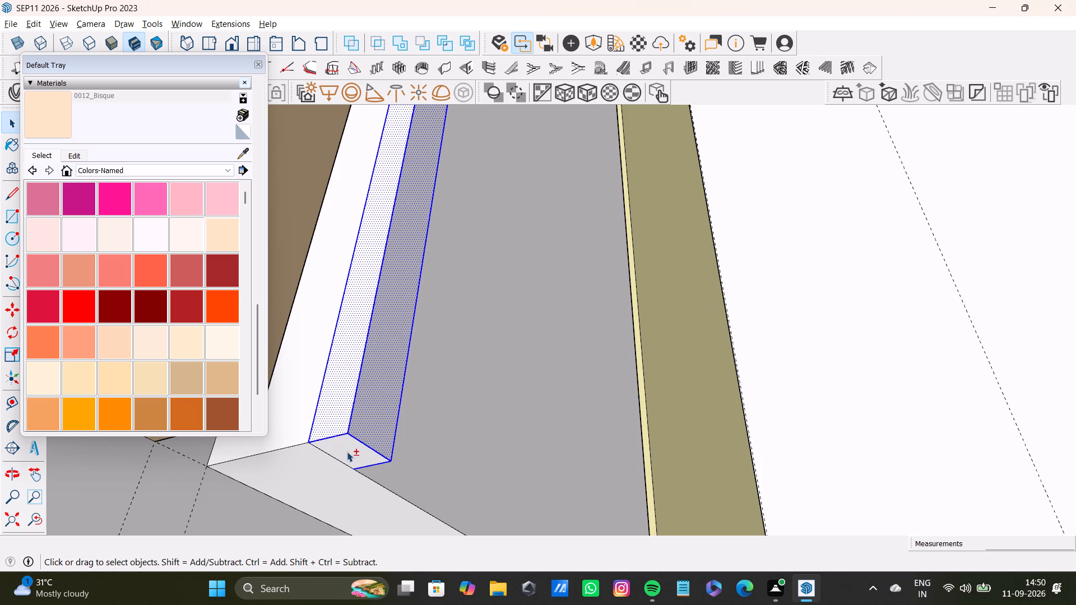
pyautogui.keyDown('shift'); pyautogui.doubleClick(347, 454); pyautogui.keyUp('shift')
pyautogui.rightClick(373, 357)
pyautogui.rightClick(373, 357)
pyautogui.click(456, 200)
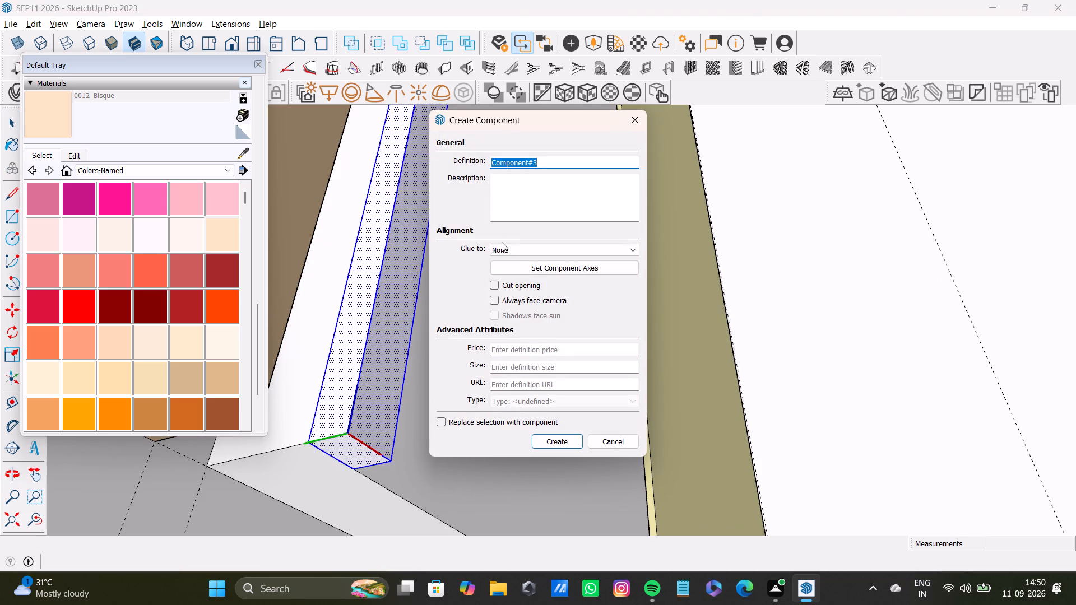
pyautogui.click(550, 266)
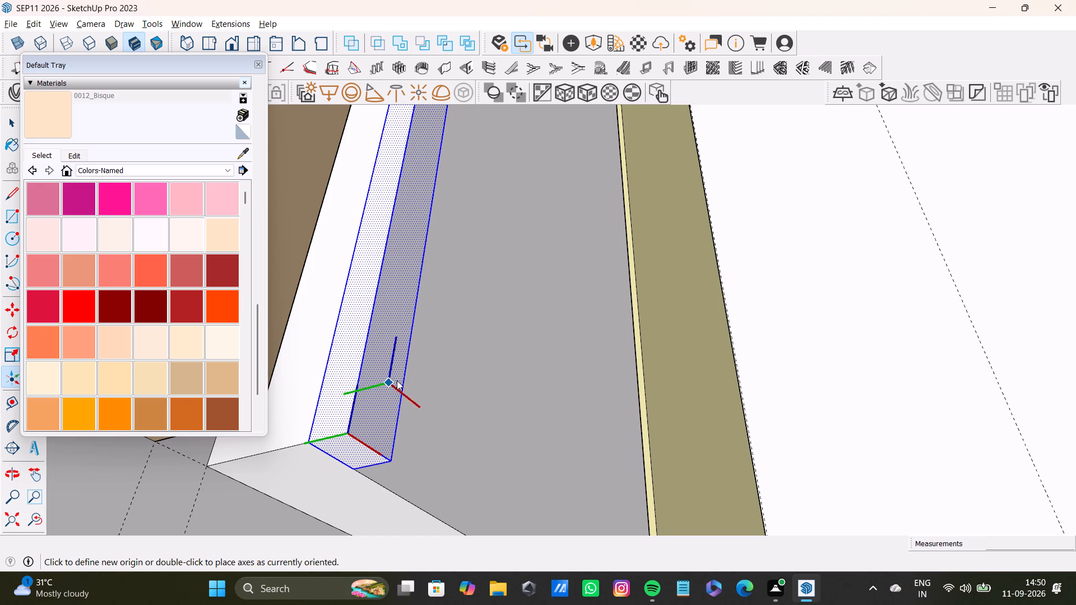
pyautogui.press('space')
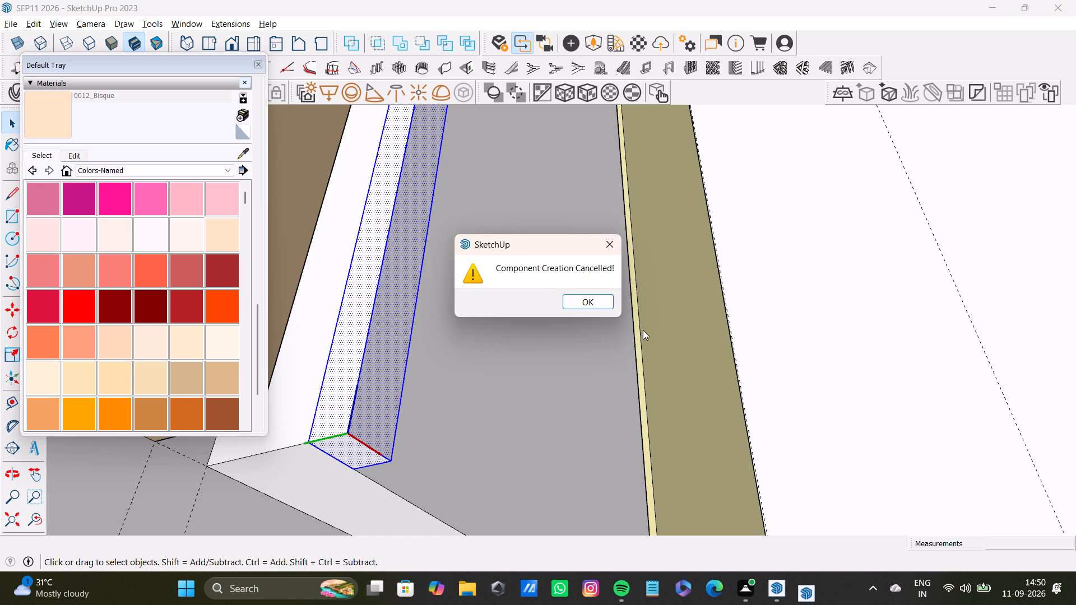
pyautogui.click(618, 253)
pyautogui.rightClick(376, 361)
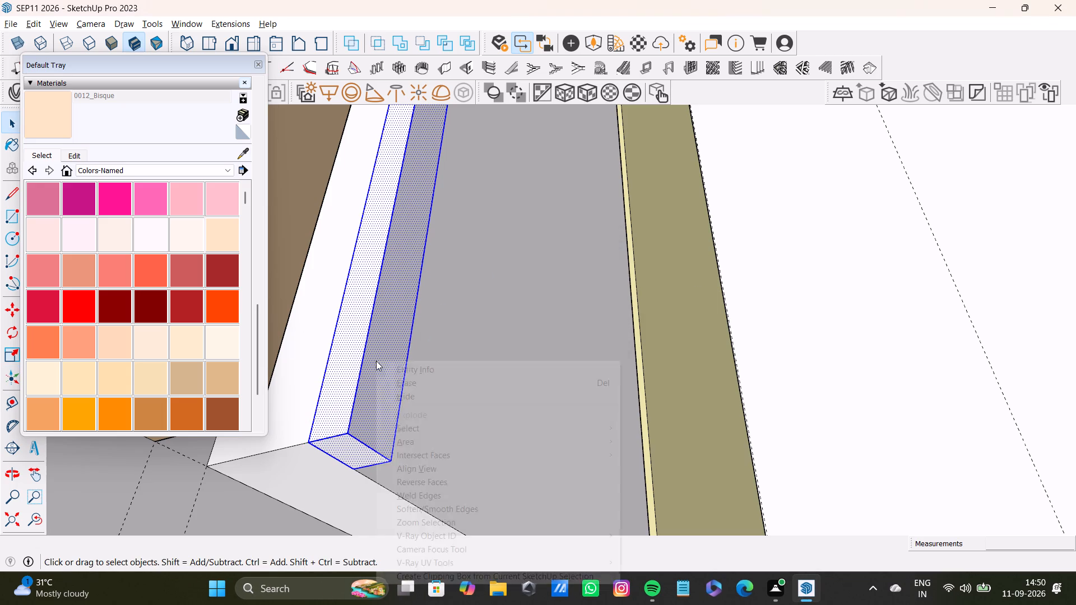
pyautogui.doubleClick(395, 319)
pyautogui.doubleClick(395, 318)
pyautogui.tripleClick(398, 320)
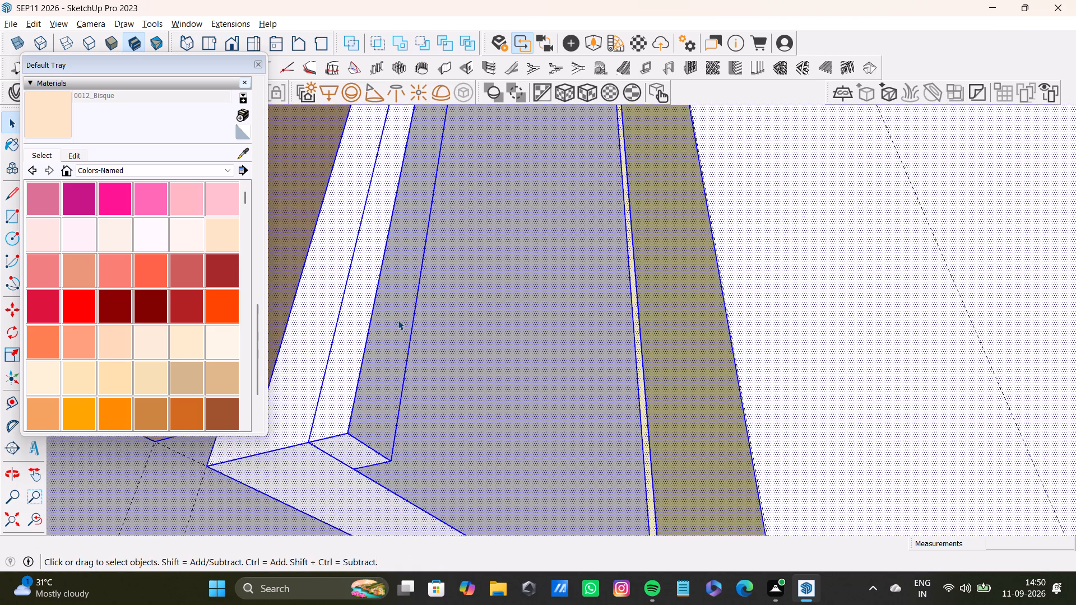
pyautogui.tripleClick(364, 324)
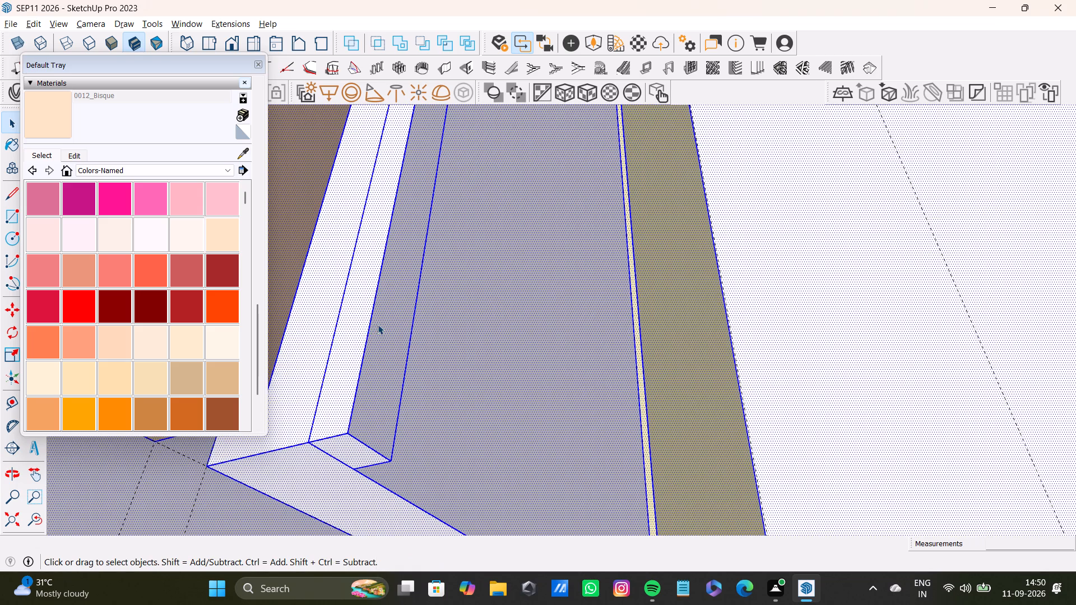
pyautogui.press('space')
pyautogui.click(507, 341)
# Select the strip's kitchen-side face, front face and bottom end face with their edges.
pyautogui.keyDown('shift'); pyautogui.doubleClick(398, 361); pyautogui.keyUp('shift')
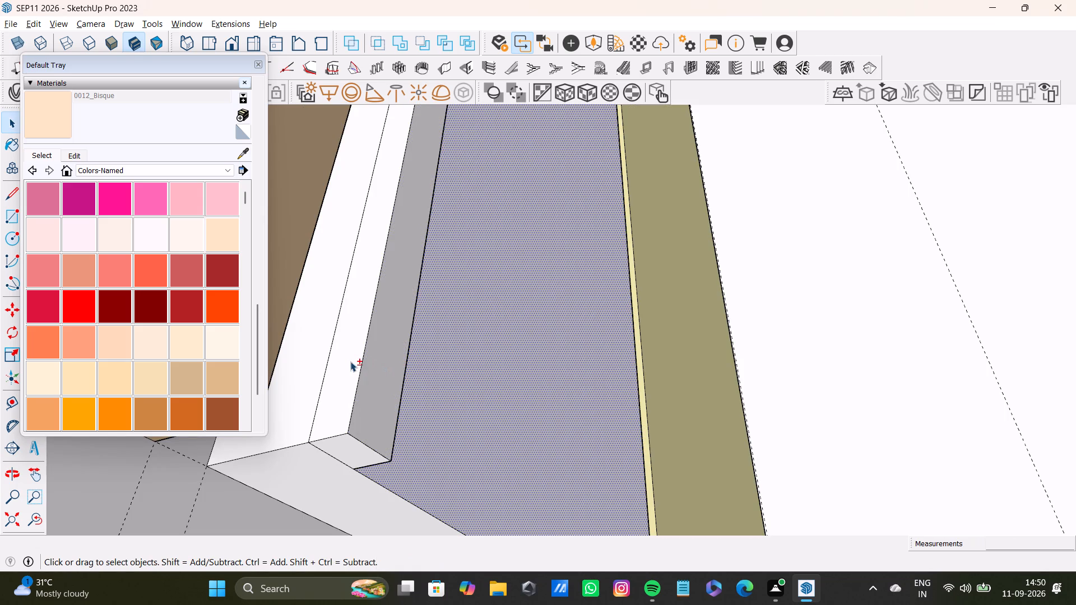
pyautogui.keyDown('shift'); pyautogui.doubleClick(351, 362); pyautogui.keyUp('shift')
pyautogui.keyDown('shift'); pyautogui.doubleClick(377, 362); pyautogui.keyUp('shift')
pyautogui.keyDown('shift'); pyautogui.doubleClick(355, 453); pyautogui.keyUp('shift')
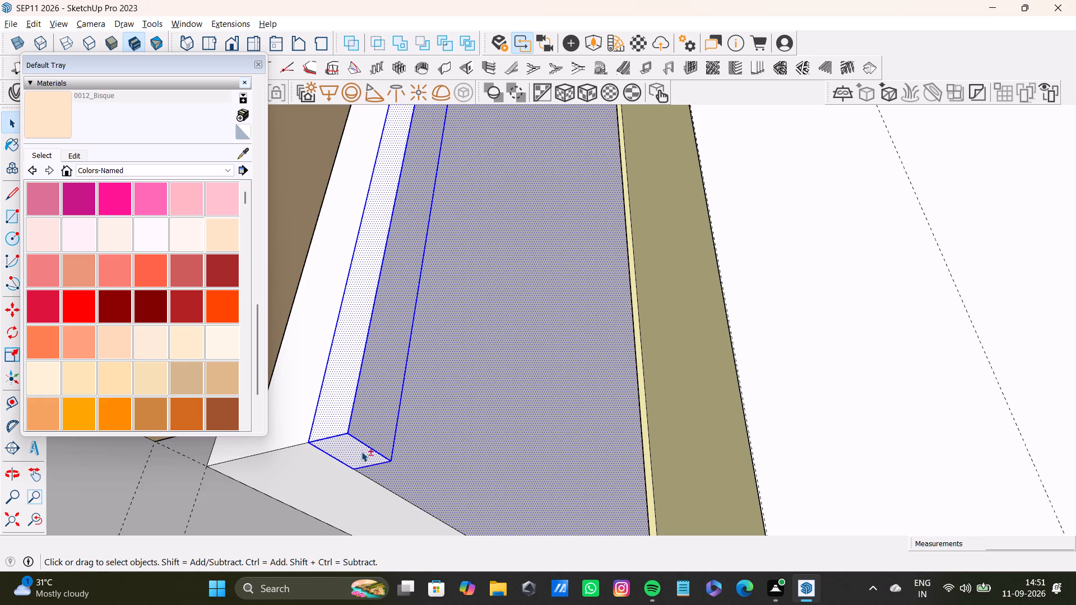
# Add the strip's top end face to the selection and deselect the lower middle panel's front face.
pyautogui.moveTo(421, 407); pyautogui.dragTo(80, 457, button='middle')
pyautogui.moveTo(486, 389); pyautogui.dragTo(114, 418, button='middle')
pyautogui.keyDown('shift'); pyautogui.scroll(2, 474, 383); pyautogui.keyUp('shift')
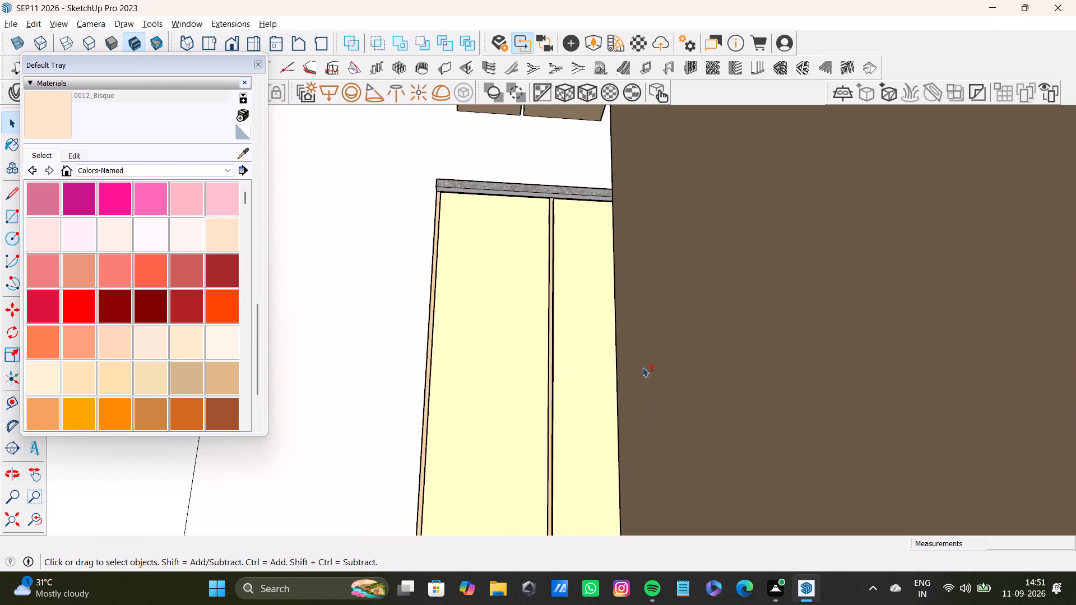
pyautogui.keyDown('shift'); pyautogui.scroll(-6, 499, 375); pyautogui.keyUp('shift')
pyautogui.keyDown('shift'); pyautogui.moveTo(36, 519); pyautogui.dragTo(42, 514); pyautogui.keyUp('shift')
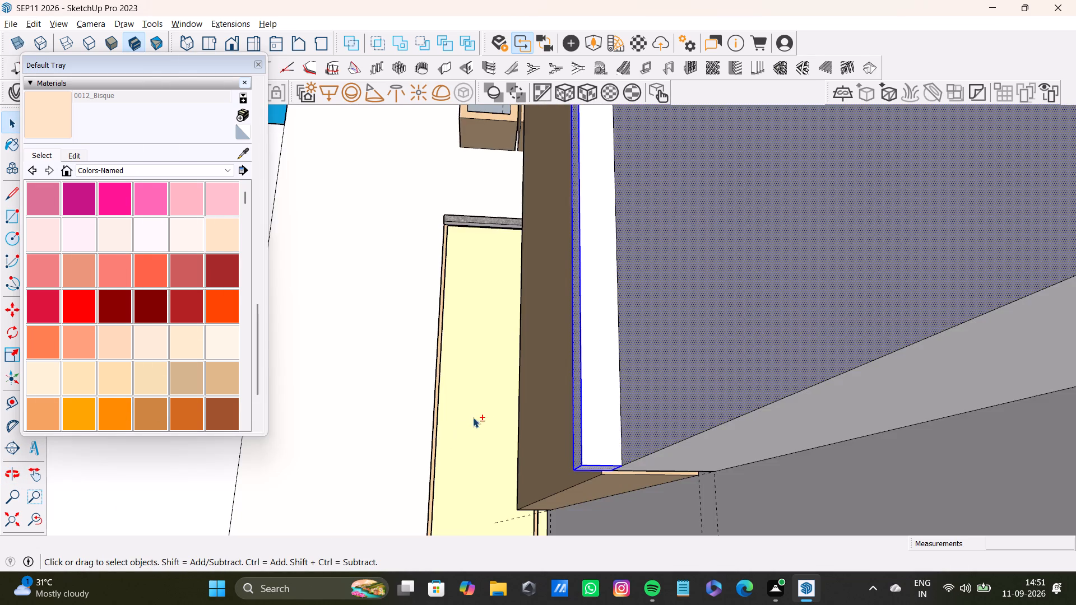
pyautogui.keyDown('shift'); pyautogui.moveTo(477, 415); pyautogui.dragTo(509, 433, button='middle'); pyautogui.keyUp('shift')
pyautogui.keyDown('shift'); pyautogui.doubleClick(982, 404); pyautogui.keyUp('shift')
pyautogui.keyDown('shift'); pyautogui.scroll(-6, 953, 400); pyautogui.keyUp('shift')
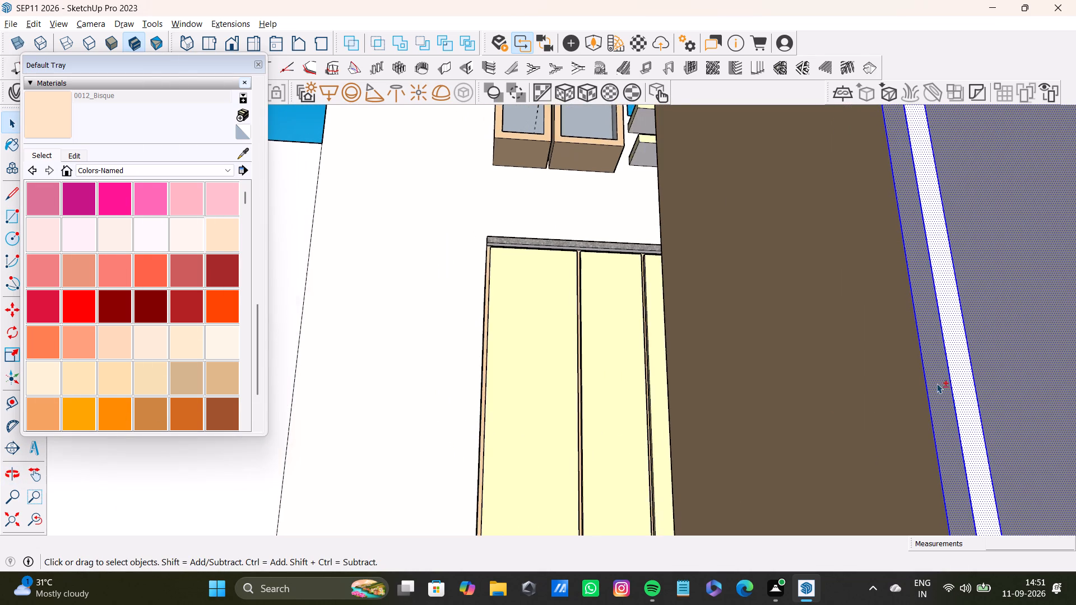
pyautogui.keyDown('shift'); pyautogui.scroll(-2, 936, 383); pyautogui.keyUp('shift')
pyautogui.keyDown('shift'); pyautogui.moveTo(848, 317); pyautogui.dragTo(734, 594, button='middle'); pyautogui.keyUp('shift')
pyautogui.keyDown('shift'); pyautogui.scroll(-4, 735, 403); pyautogui.keyUp('shift')
pyautogui.keyDown('shift'); pyautogui.moveTo(744, 244); pyautogui.dragTo(787, 601, button='middle'); pyautogui.keyUp('shift')
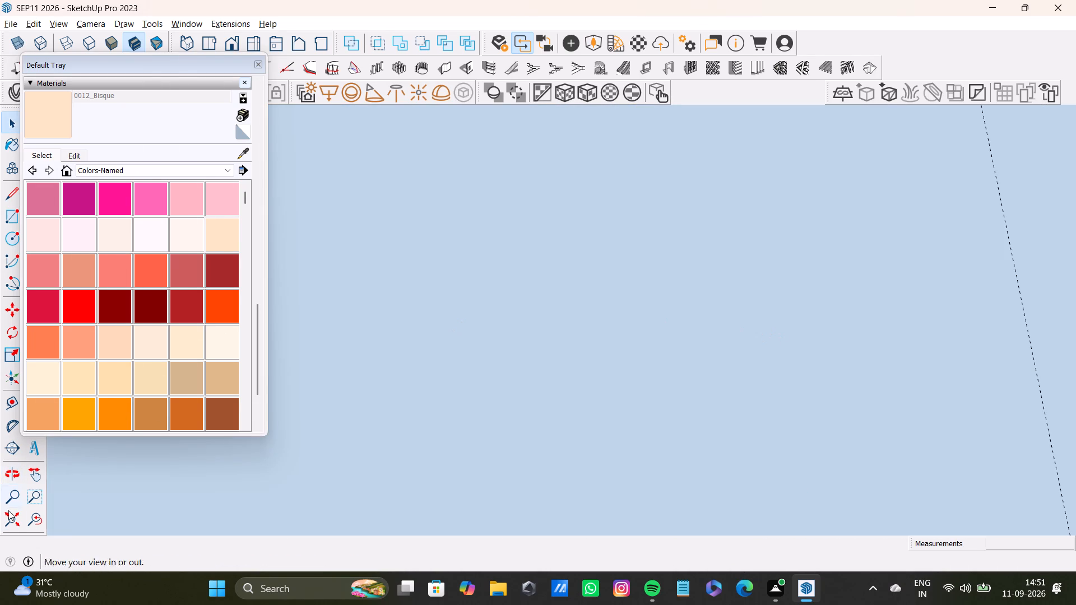
pyautogui.keyDown('shift'); pyautogui.moveTo(38, 529); pyautogui.dragTo(48, 525); pyautogui.keyUp('shift')
pyautogui.keyDown('shift'); pyautogui.click(14, 514); pyautogui.keyUp('shift')
pyautogui.moveTo(423, 394); pyautogui.dragTo(688, 531, button='middle')
pyautogui.scroll(12, 545, 369)
pyautogui.scroll(-1, 577, 330)
pyautogui.moveTo(577, 330); pyautogui.dragTo(746, 425, button='middle')
pyautogui.scroll(12, 745, 365)
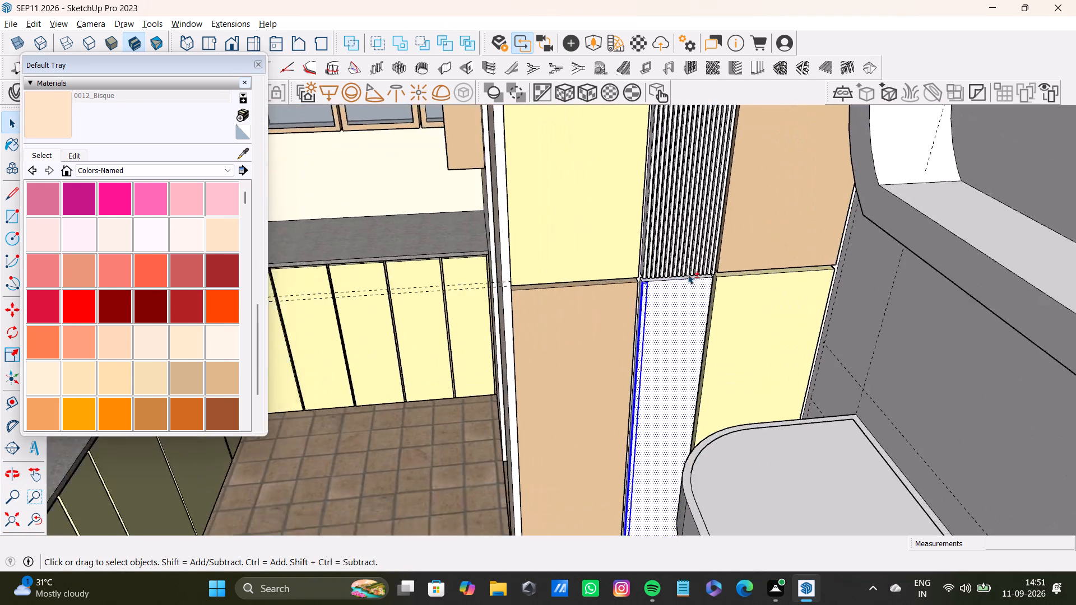
pyautogui.scroll(20, 688, 274)
pyautogui.scroll(6, 688, 274)
pyautogui.moveTo(643, 302); pyautogui.dragTo(625, 362, button='middle')
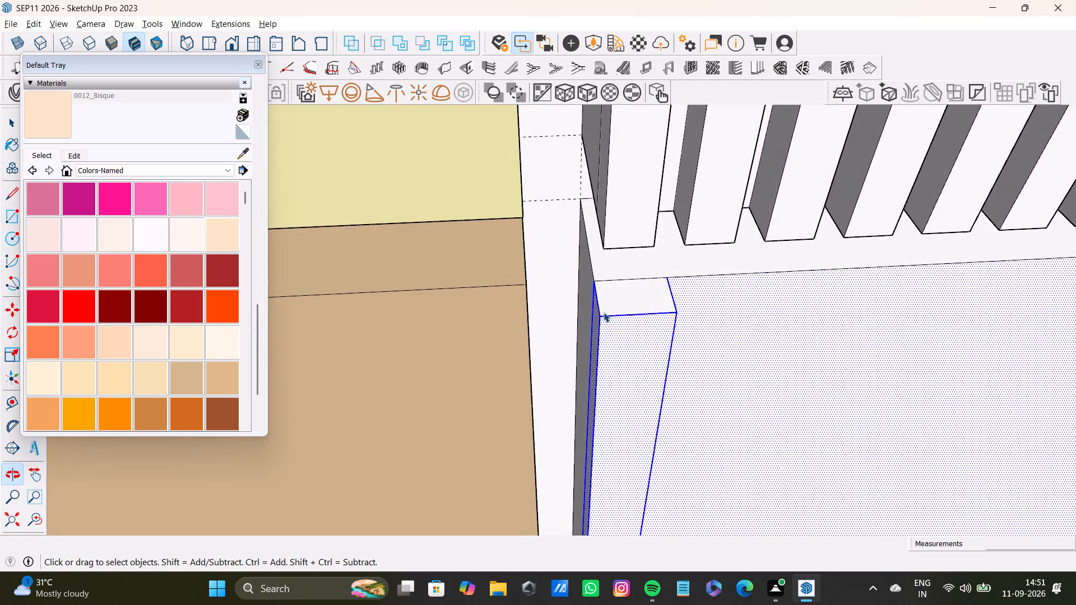
pyautogui.keyDown('shift'); pyautogui.doubleClick(616, 293); pyautogui.keyUp('shift')
pyautogui.keyDown('shift'); pyautogui.click(702, 317); pyautogui.keyUp('shift')
pyautogui.keyDown('shift'); pyautogui.doubleClick(645, 304); pyautogui.keyUp('shift')
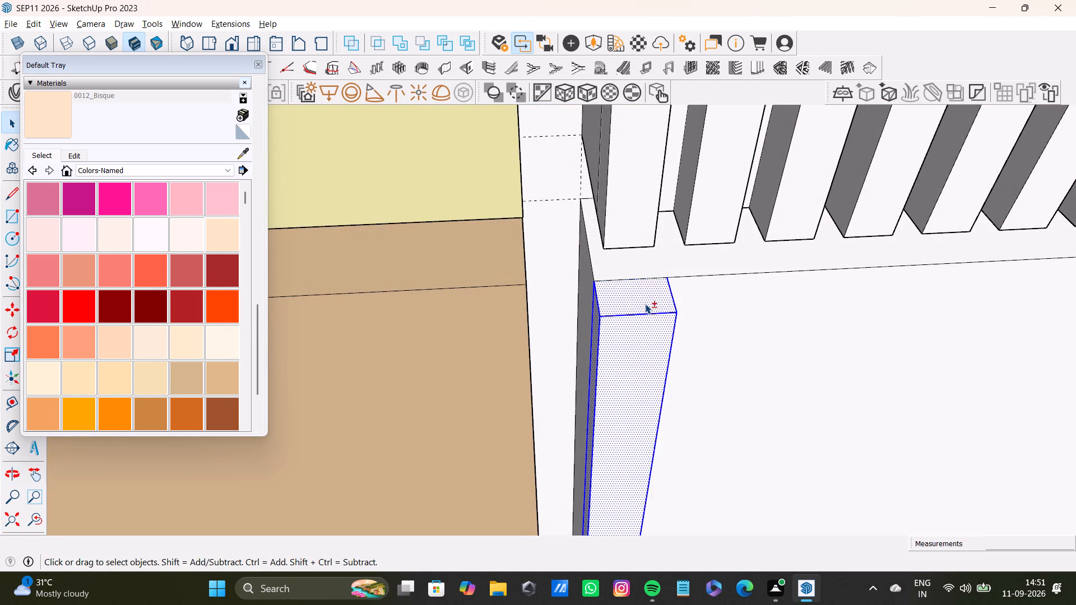
# Create a component from the selected strip geometry, keeping the default definition settings.
pyautogui.press('m')
pyautogui.rightClick(649, 294)
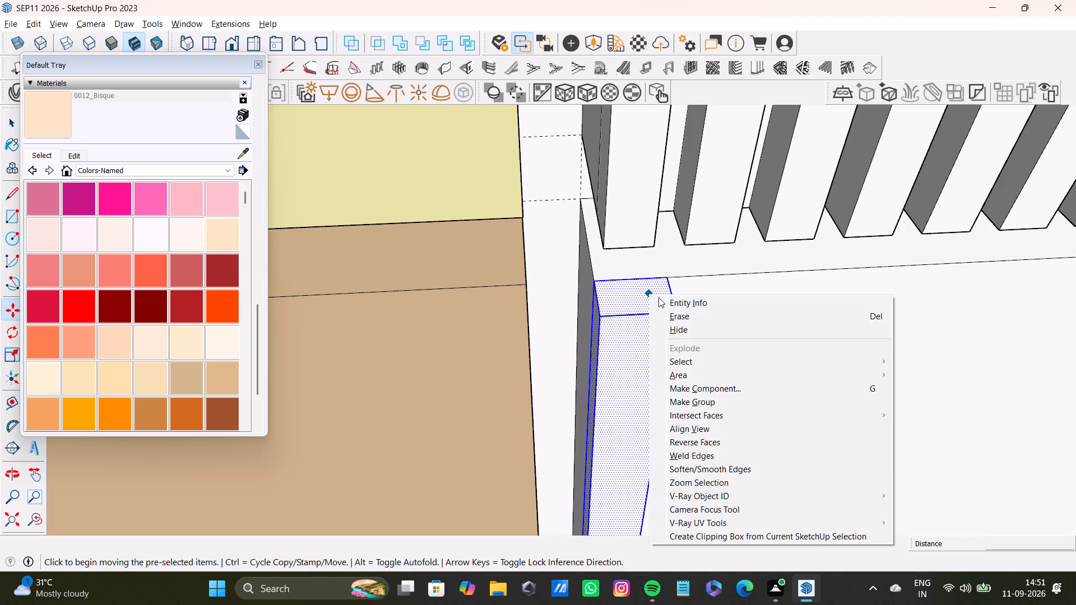
pyautogui.click(674, 381)
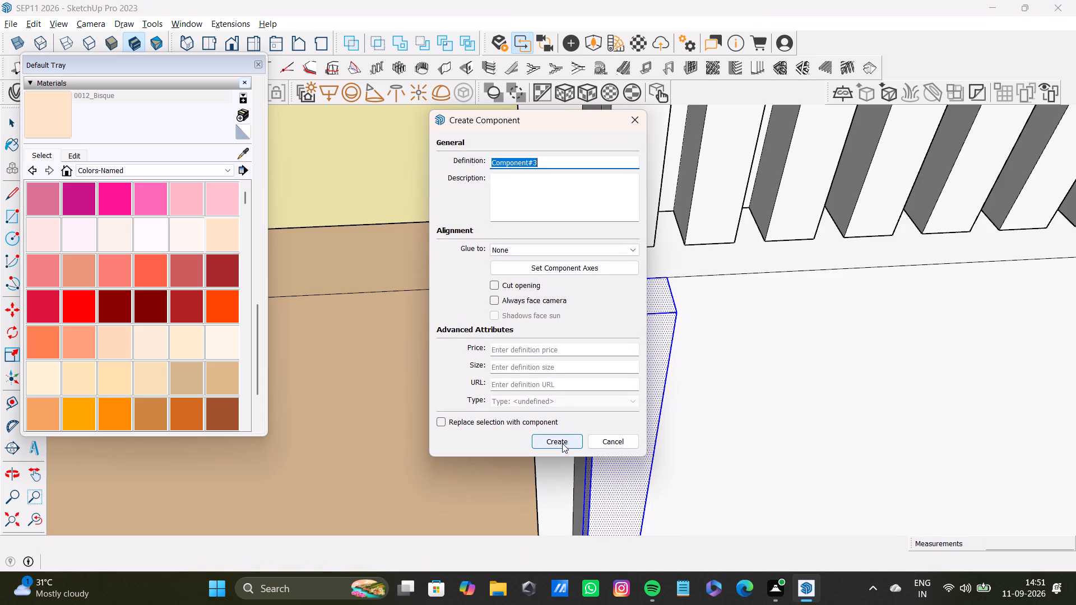
pyautogui.click(562, 443)
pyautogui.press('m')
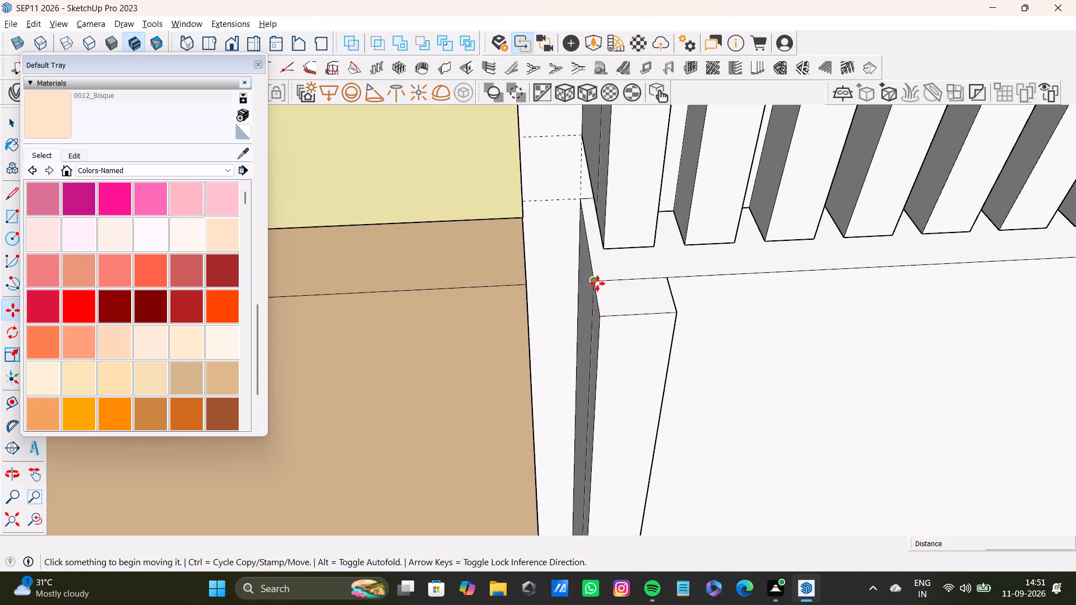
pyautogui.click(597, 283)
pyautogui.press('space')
# Select the strip's top end face, front face and both side faces with their edges.
pyautogui.doubleClick(656, 305)
pyautogui.keyDown('shift'); pyautogui.doubleClick(652, 347); pyautogui.keyUp('shift')
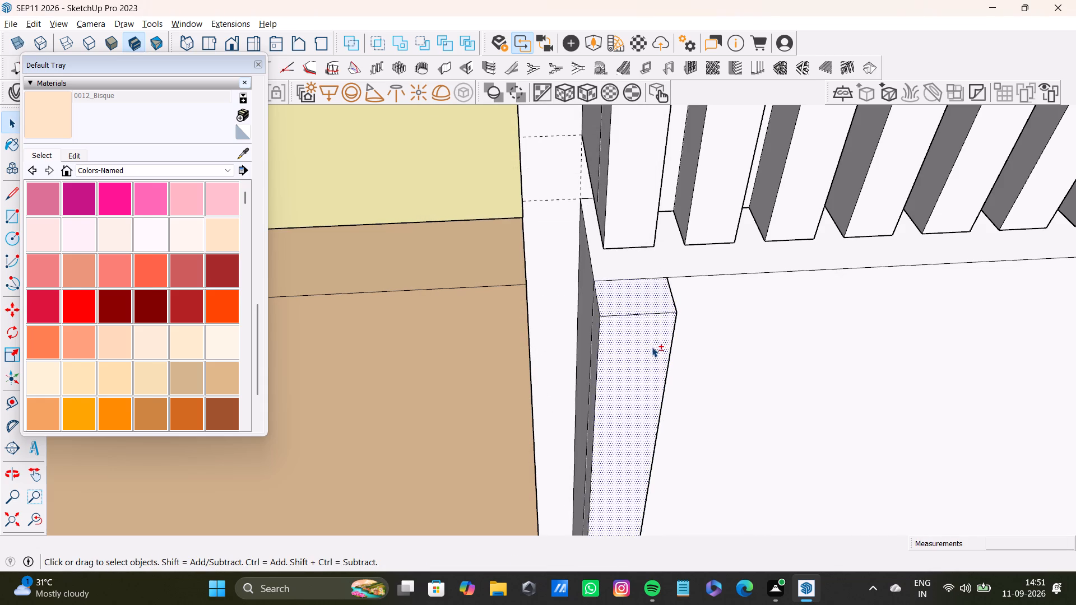
pyautogui.moveTo(742, 368); pyautogui.dragTo(584, 386, button='middle')
pyautogui.scroll(3, 666, 372)
pyautogui.keyDown('shift'); pyautogui.doubleClick(680, 378); pyautogui.keyUp('shift')
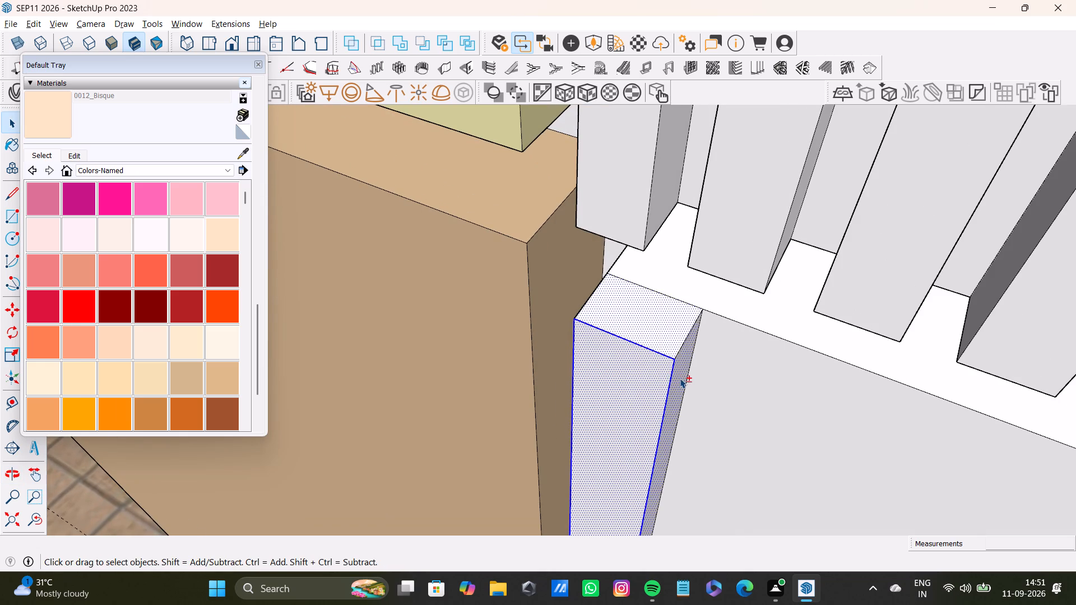
pyautogui.keyDown('shift'); pyautogui.doubleClick(666, 337); pyautogui.keyUp('shift')
pyautogui.keyDown('shift'); pyautogui.click(672, 343); pyautogui.keyUp('shift')
pyautogui.keyDown('shift'); pyautogui.click(673, 340); pyautogui.keyUp('shift')
pyautogui.keyDown('shift'); pyautogui.scroll(-2, 627, 376); pyautogui.keyUp('shift')
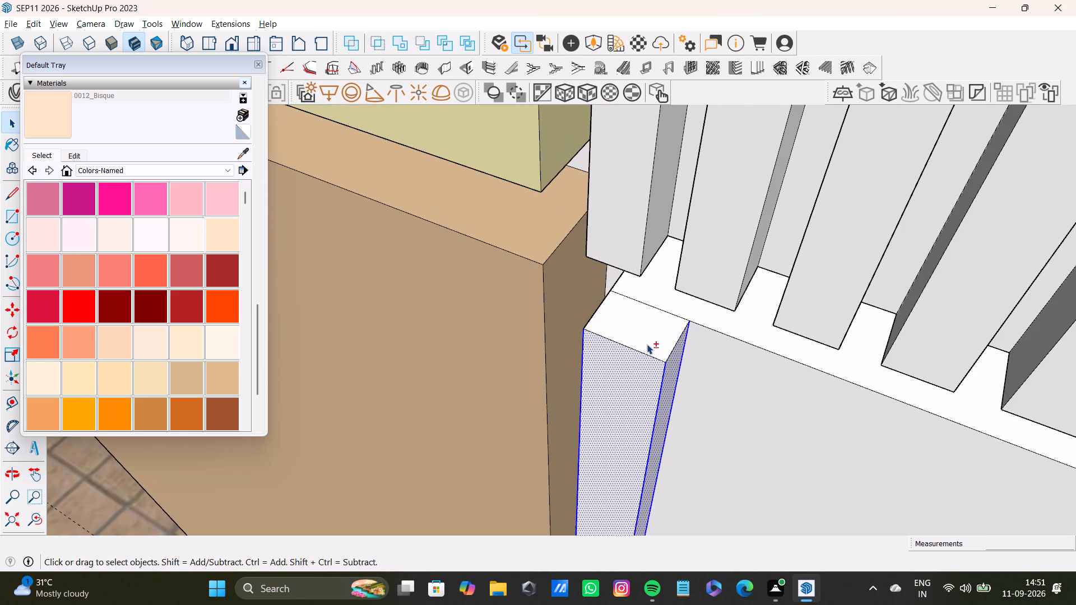
pyautogui.keyDown('shift'); pyautogui.doubleClick(648, 338); pyautogui.keyUp('shift')
pyautogui.keyDown('shift'); pyautogui.scroll(-4, 635, 387); pyautogui.keyUp('shift')
pyautogui.moveTo(587, 404); pyautogui.dragTo(861, 392, button='middle')
pyautogui.scroll(3, 578, 346)
pyautogui.keyDown('shift'); pyautogui.doubleClick(554, 361); pyautogui.keyUp('shift')
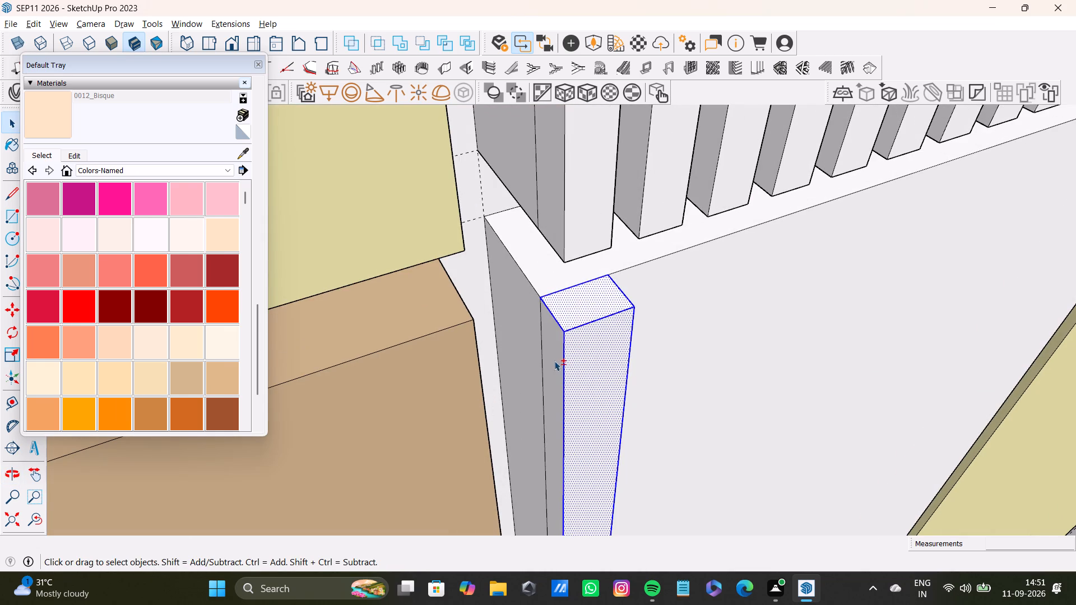
# Add the strip's bottom end face with its edges to the selection.
pyautogui.keyDown('shift'); pyautogui.scroll(-9, 571, 369); pyautogui.keyUp('shift')
pyautogui.keyDown('shift'); pyautogui.moveTo(581, 404); pyautogui.dragTo(507, 159, button='middle'); pyautogui.keyUp('shift')
pyautogui.keyDown('shift'); pyautogui.scroll(-7, 554, 327); pyautogui.keyUp('shift')
pyautogui.keyDown('shift'); pyautogui.moveTo(517, 273); pyautogui.dragTo(490, 115, button='middle'); pyautogui.keyUp('shift')
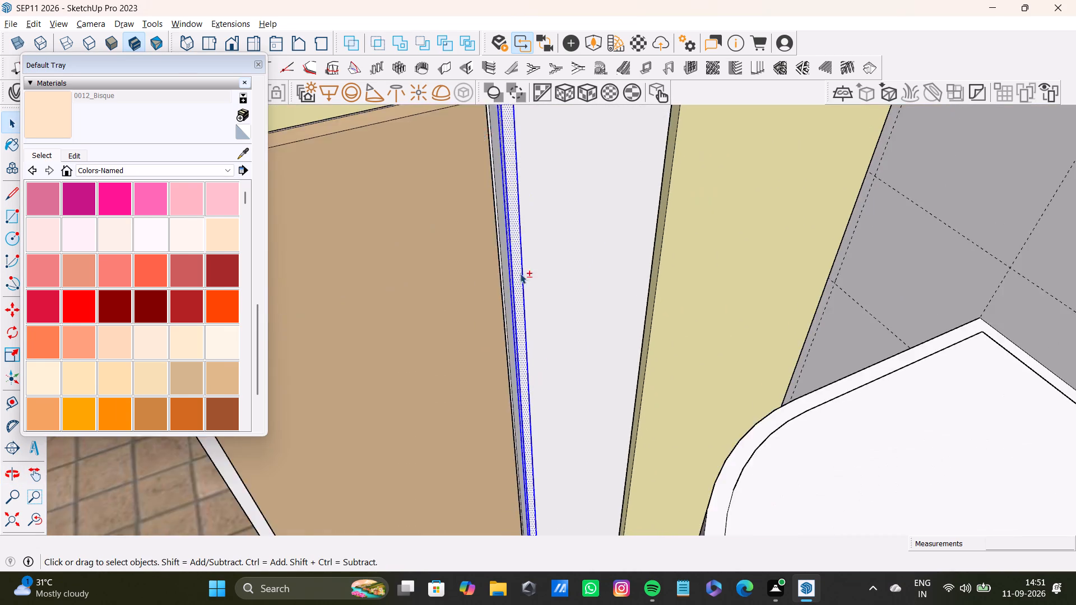
pyautogui.keyDown('shift'); pyautogui.scroll(-4, 526, 323); pyautogui.keyUp('shift')
pyautogui.keyDown('shift'); pyautogui.moveTo(527, 429); pyautogui.dragTo(488, 105, button='middle'); pyautogui.keyUp('shift')
pyautogui.keyDown('shift'); pyautogui.scroll(20, 536, 341); pyautogui.keyUp('shift')
pyautogui.keyDown('shift'); pyautogui.scroll(2, 536, 341); pyautogui.keyUp('shift')
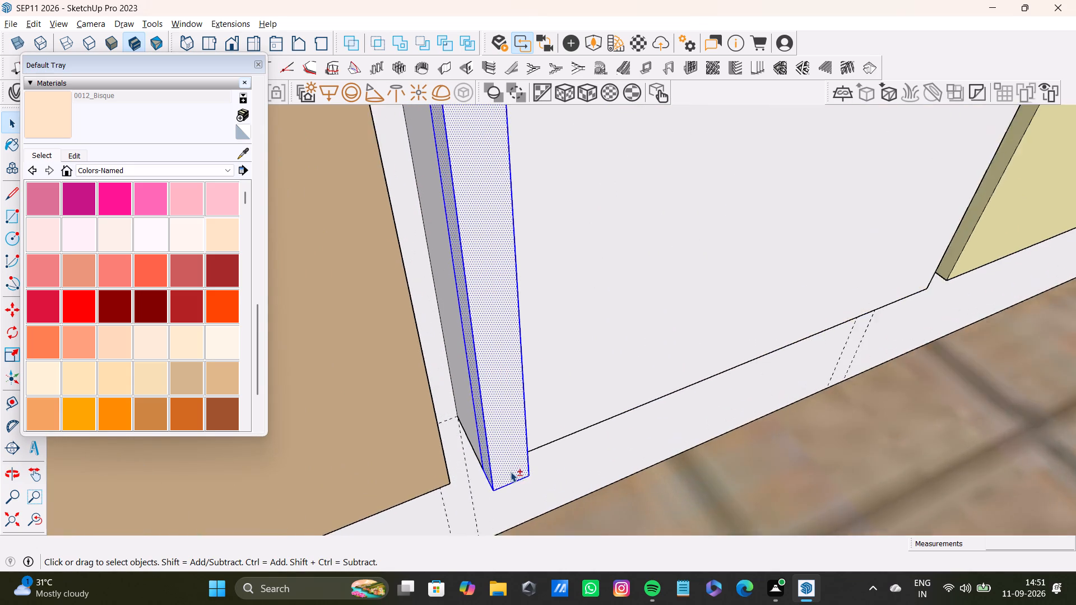
pyautogui.keyDown('shift'); pyautogui.scroll(8, 511, 472); pyautogui.keyUp('shift')
pyautogui.keyDown('shift'); pyautogui.moveTo(527, 472); pyautogui.dragTo(433, 223, button='middle'); pyautogui.keyUp('shift')
pyautogui.moveTo(460, 358); pyautogui.dragTo(454, 202, button='middle')
pyautogui.keyDown('shift'); pyautogui.doubleClick(450, 381); pyautogui.keyUp('shift')
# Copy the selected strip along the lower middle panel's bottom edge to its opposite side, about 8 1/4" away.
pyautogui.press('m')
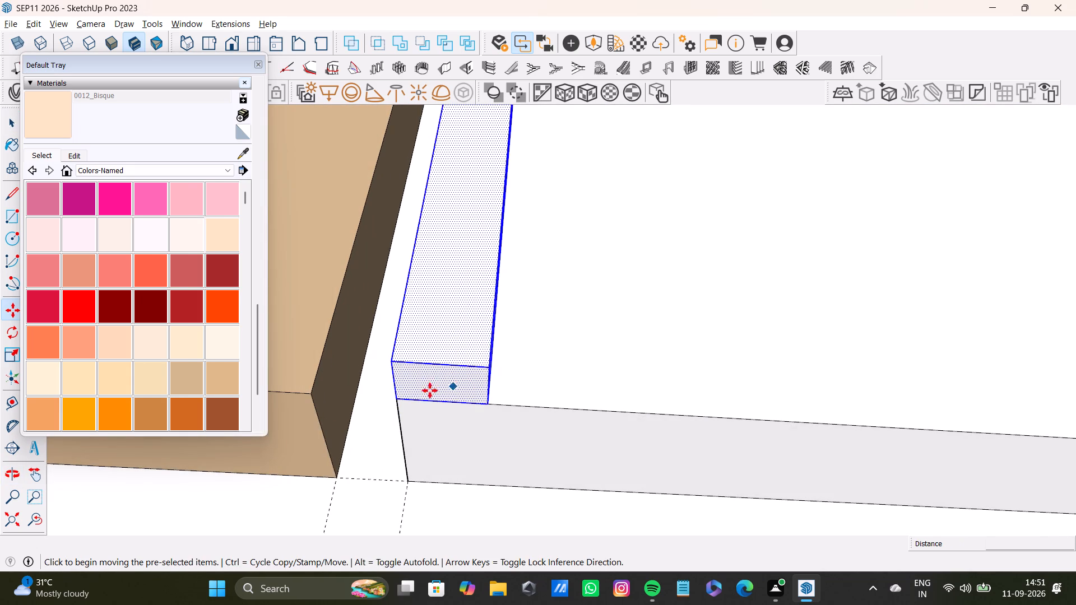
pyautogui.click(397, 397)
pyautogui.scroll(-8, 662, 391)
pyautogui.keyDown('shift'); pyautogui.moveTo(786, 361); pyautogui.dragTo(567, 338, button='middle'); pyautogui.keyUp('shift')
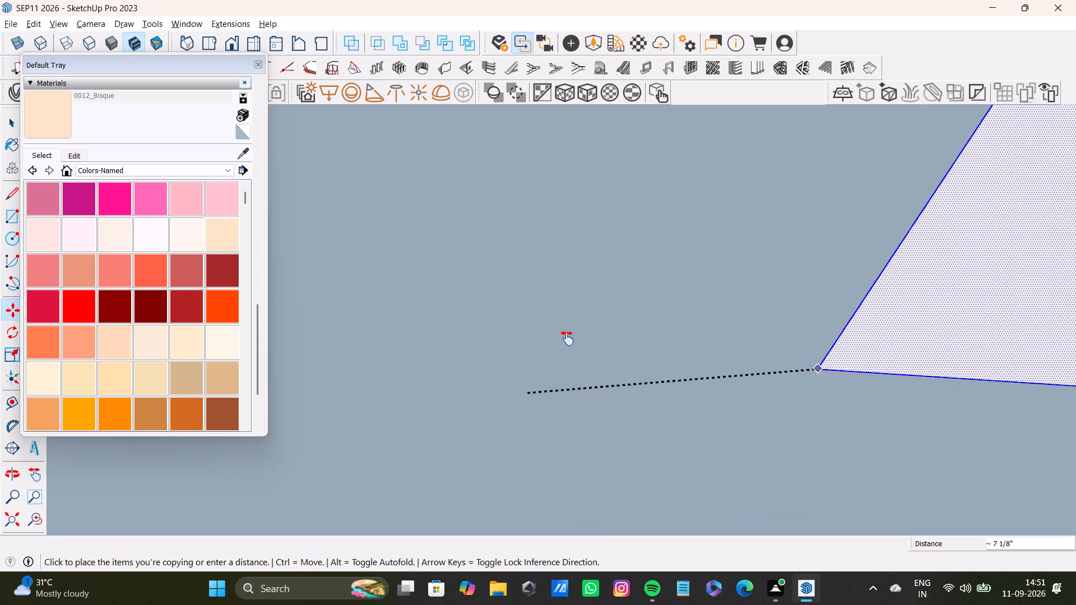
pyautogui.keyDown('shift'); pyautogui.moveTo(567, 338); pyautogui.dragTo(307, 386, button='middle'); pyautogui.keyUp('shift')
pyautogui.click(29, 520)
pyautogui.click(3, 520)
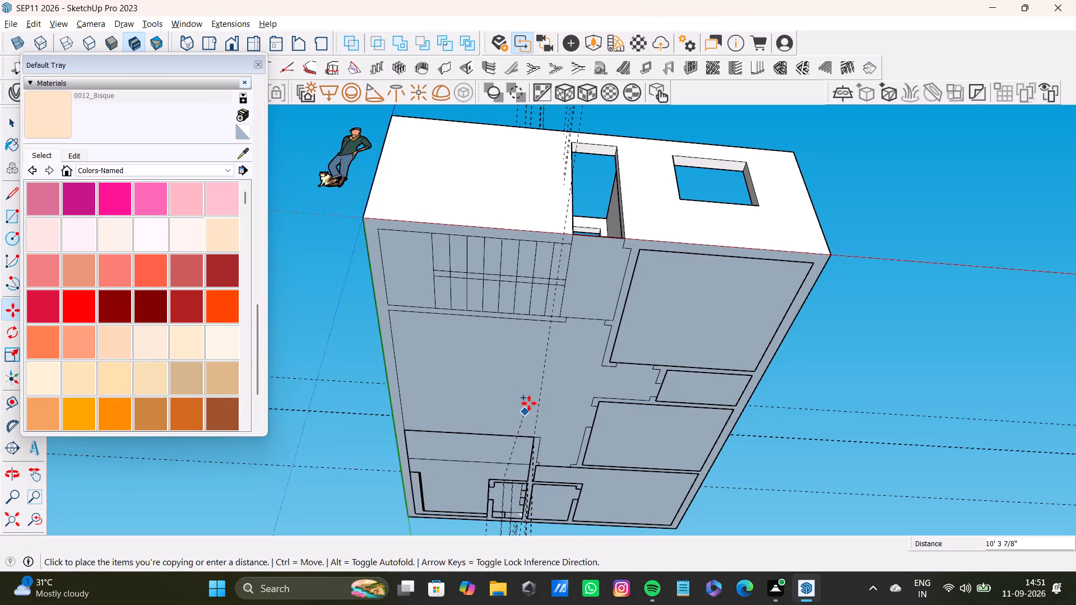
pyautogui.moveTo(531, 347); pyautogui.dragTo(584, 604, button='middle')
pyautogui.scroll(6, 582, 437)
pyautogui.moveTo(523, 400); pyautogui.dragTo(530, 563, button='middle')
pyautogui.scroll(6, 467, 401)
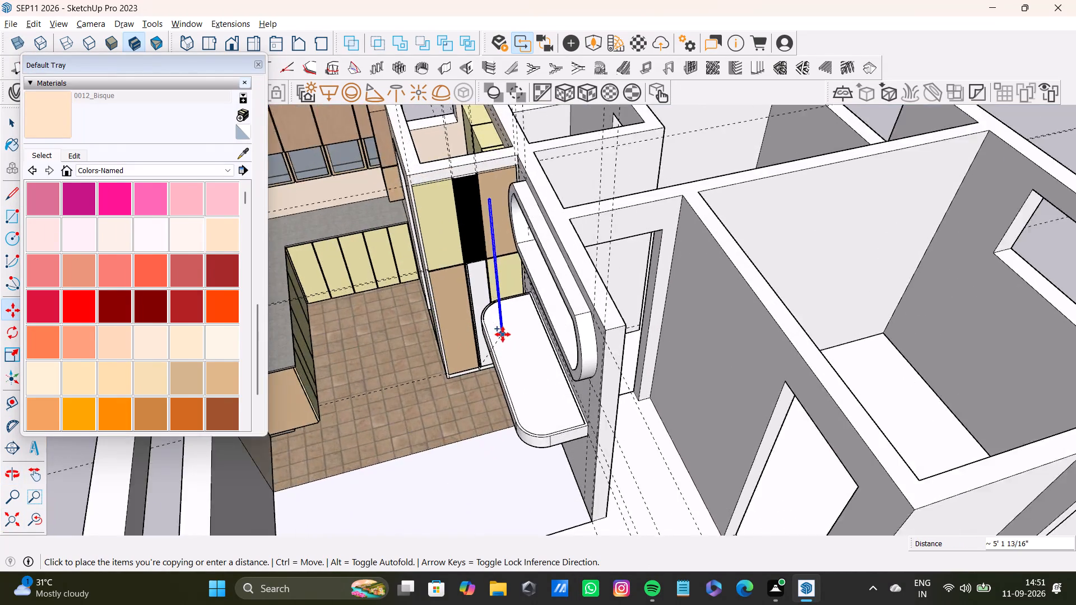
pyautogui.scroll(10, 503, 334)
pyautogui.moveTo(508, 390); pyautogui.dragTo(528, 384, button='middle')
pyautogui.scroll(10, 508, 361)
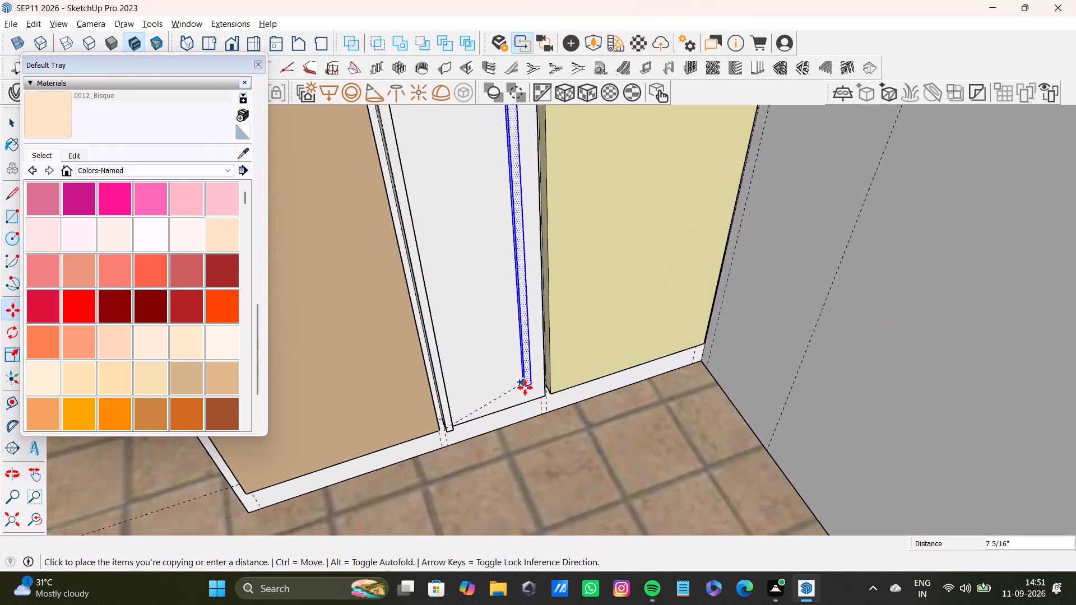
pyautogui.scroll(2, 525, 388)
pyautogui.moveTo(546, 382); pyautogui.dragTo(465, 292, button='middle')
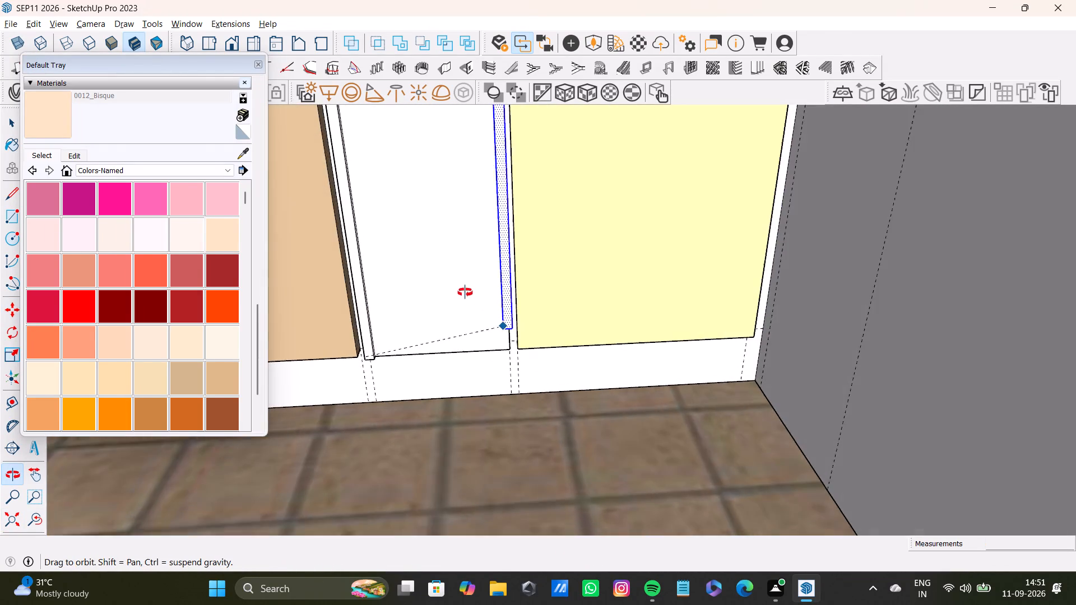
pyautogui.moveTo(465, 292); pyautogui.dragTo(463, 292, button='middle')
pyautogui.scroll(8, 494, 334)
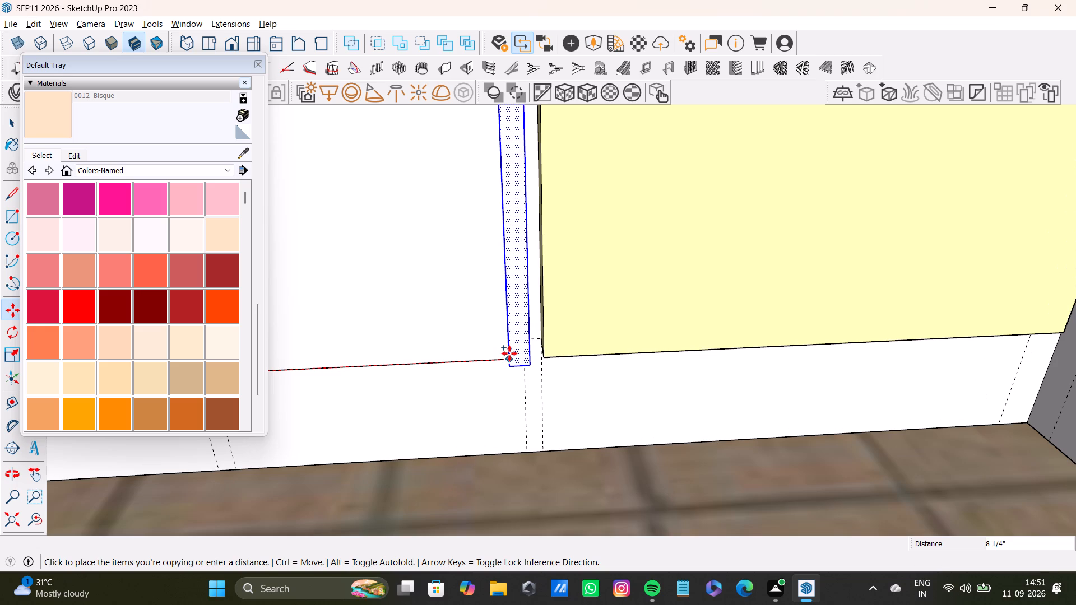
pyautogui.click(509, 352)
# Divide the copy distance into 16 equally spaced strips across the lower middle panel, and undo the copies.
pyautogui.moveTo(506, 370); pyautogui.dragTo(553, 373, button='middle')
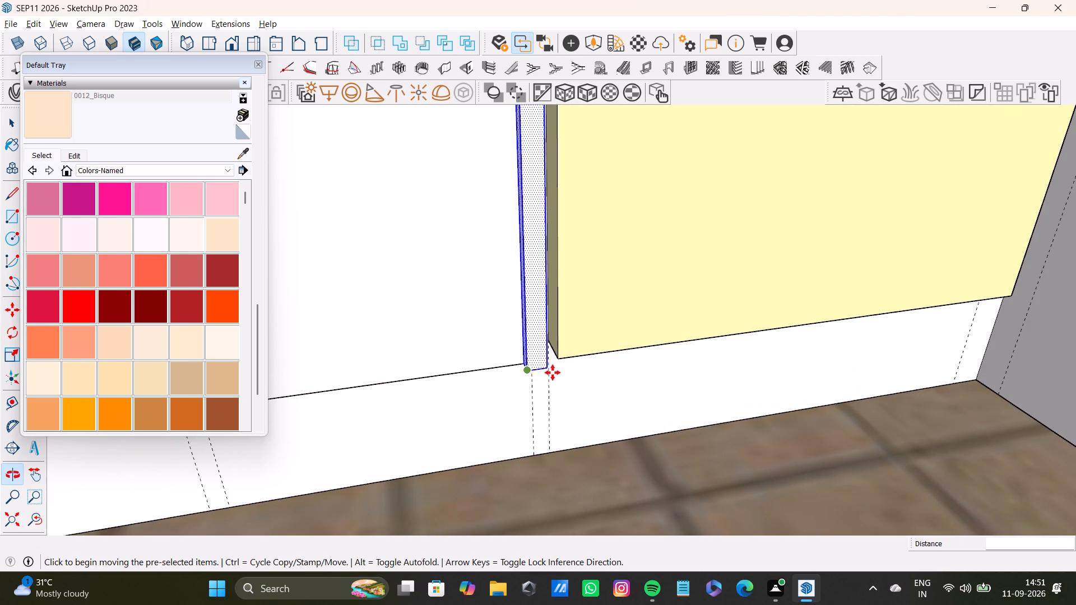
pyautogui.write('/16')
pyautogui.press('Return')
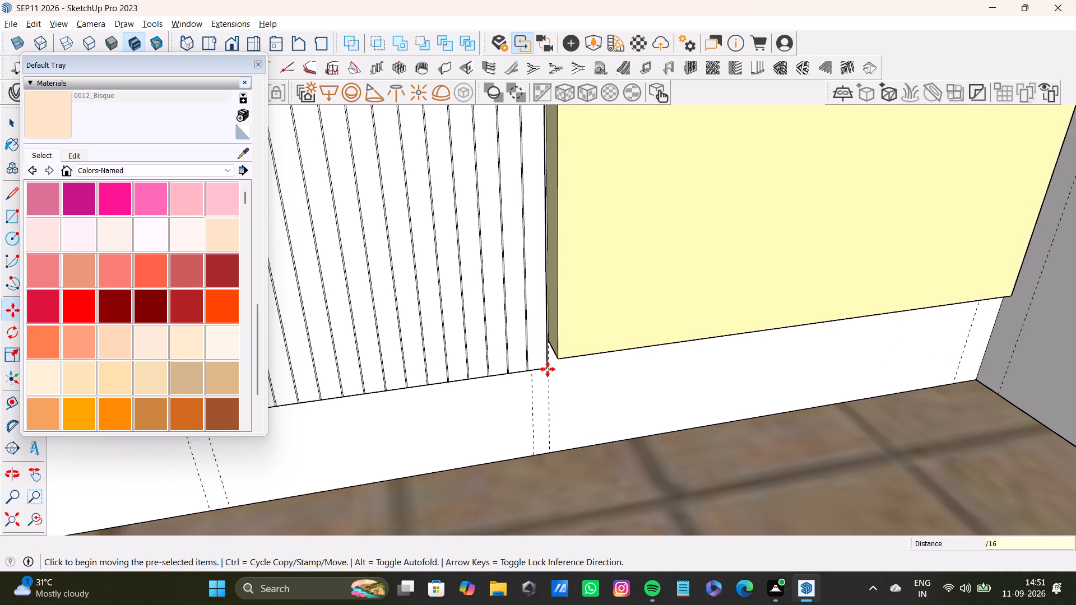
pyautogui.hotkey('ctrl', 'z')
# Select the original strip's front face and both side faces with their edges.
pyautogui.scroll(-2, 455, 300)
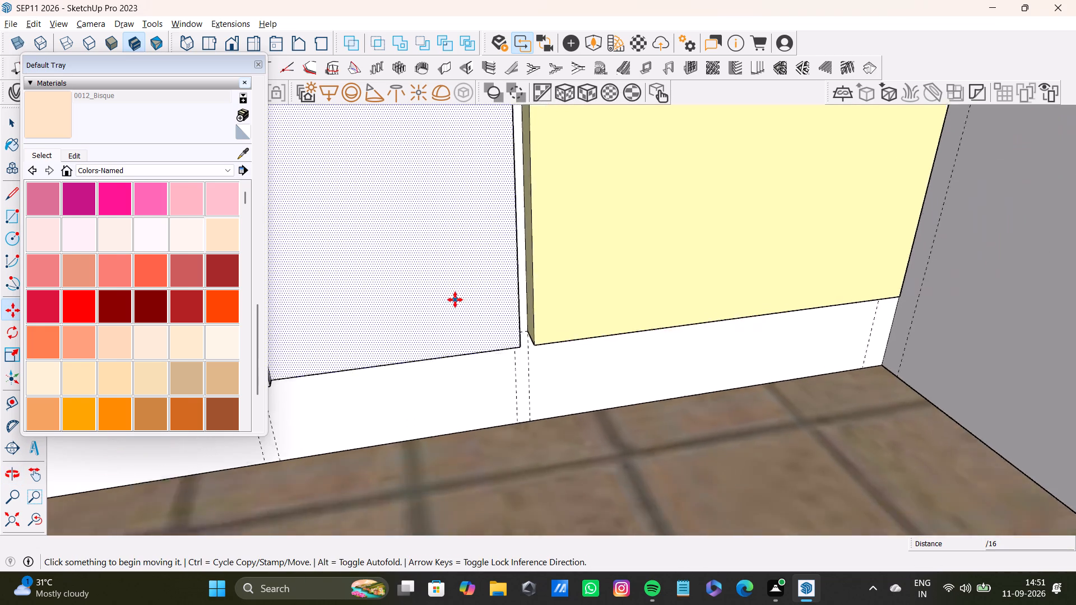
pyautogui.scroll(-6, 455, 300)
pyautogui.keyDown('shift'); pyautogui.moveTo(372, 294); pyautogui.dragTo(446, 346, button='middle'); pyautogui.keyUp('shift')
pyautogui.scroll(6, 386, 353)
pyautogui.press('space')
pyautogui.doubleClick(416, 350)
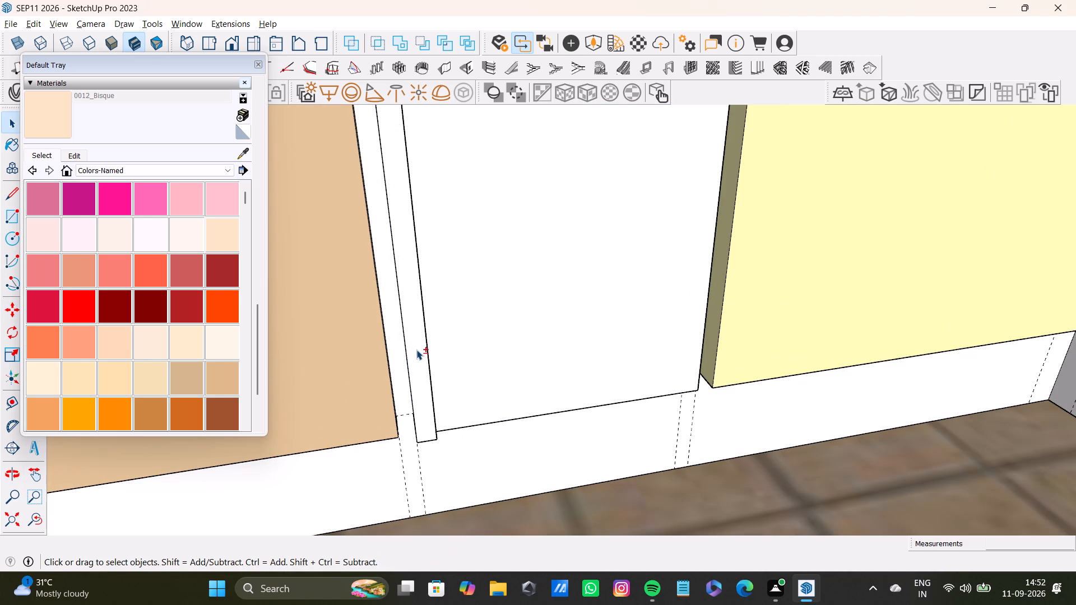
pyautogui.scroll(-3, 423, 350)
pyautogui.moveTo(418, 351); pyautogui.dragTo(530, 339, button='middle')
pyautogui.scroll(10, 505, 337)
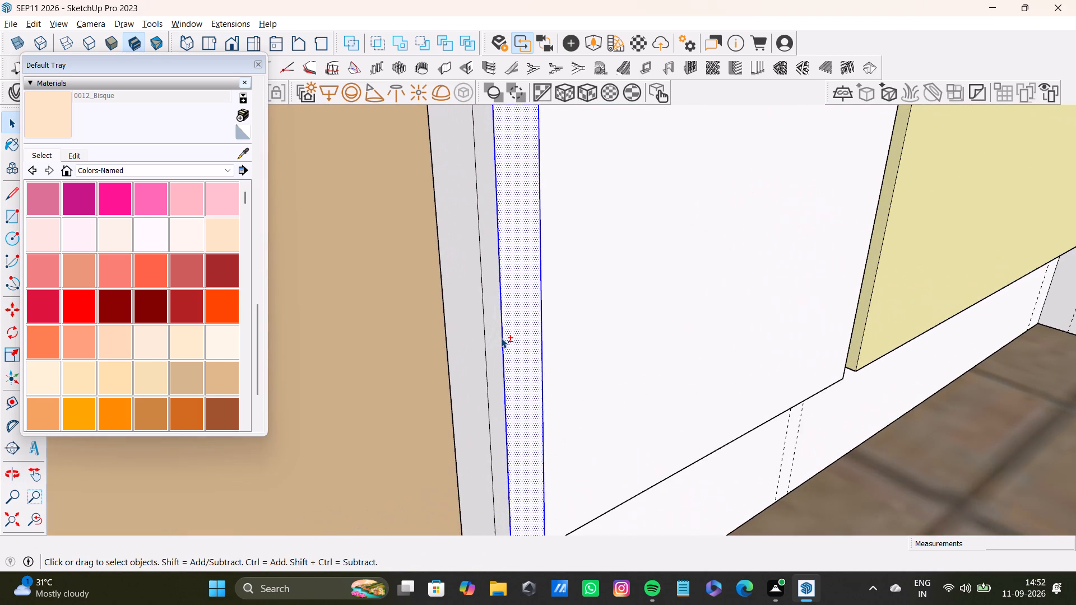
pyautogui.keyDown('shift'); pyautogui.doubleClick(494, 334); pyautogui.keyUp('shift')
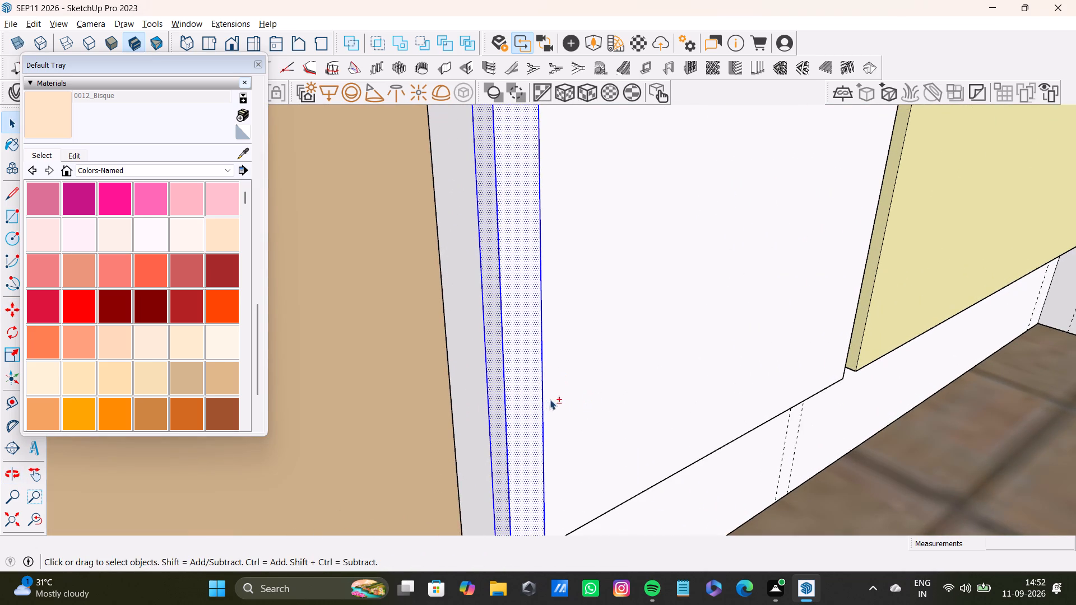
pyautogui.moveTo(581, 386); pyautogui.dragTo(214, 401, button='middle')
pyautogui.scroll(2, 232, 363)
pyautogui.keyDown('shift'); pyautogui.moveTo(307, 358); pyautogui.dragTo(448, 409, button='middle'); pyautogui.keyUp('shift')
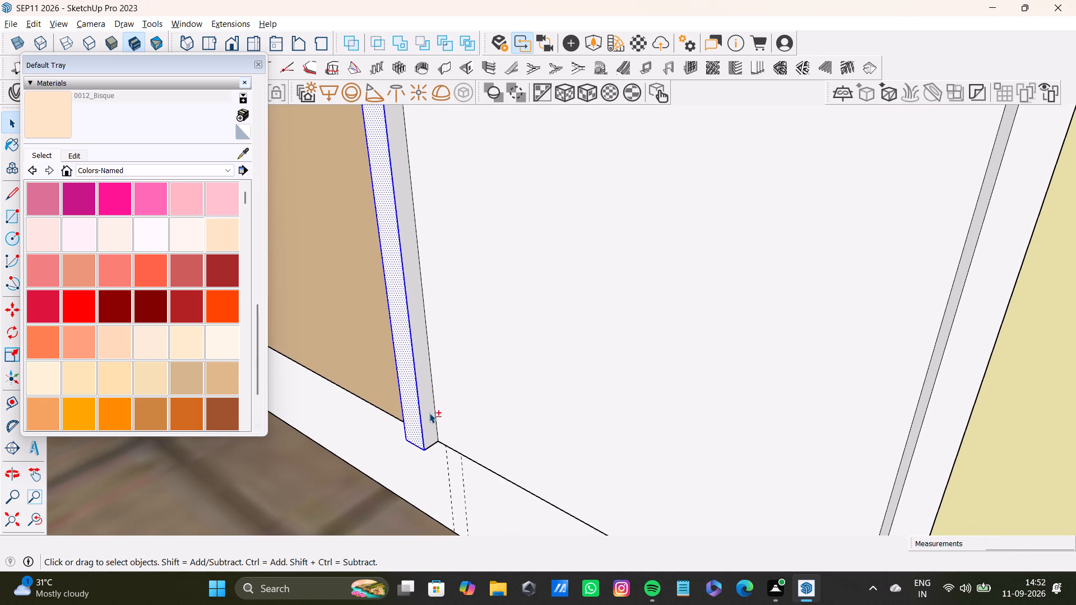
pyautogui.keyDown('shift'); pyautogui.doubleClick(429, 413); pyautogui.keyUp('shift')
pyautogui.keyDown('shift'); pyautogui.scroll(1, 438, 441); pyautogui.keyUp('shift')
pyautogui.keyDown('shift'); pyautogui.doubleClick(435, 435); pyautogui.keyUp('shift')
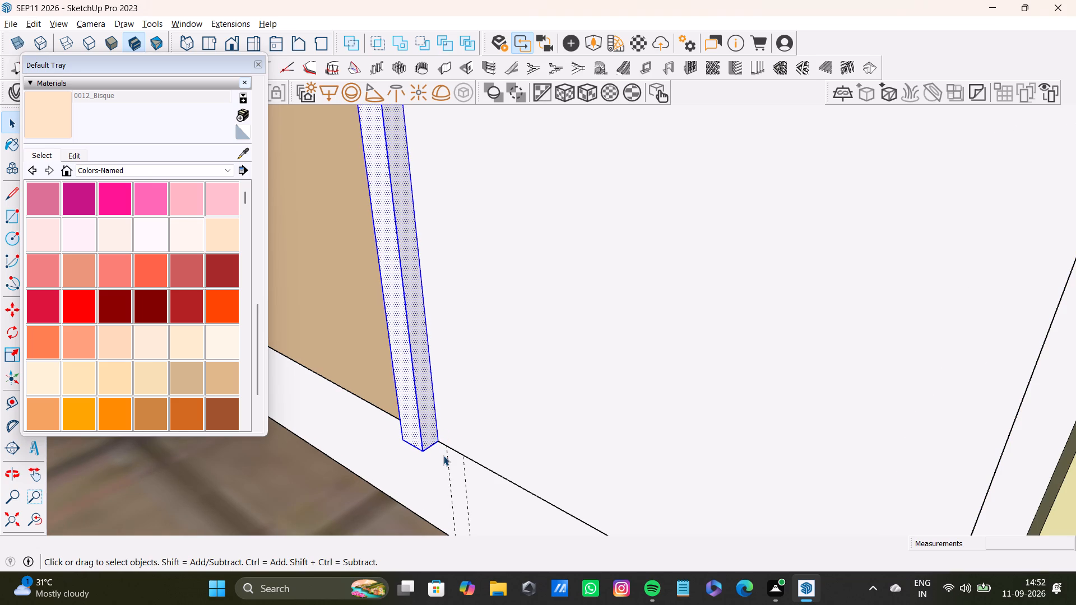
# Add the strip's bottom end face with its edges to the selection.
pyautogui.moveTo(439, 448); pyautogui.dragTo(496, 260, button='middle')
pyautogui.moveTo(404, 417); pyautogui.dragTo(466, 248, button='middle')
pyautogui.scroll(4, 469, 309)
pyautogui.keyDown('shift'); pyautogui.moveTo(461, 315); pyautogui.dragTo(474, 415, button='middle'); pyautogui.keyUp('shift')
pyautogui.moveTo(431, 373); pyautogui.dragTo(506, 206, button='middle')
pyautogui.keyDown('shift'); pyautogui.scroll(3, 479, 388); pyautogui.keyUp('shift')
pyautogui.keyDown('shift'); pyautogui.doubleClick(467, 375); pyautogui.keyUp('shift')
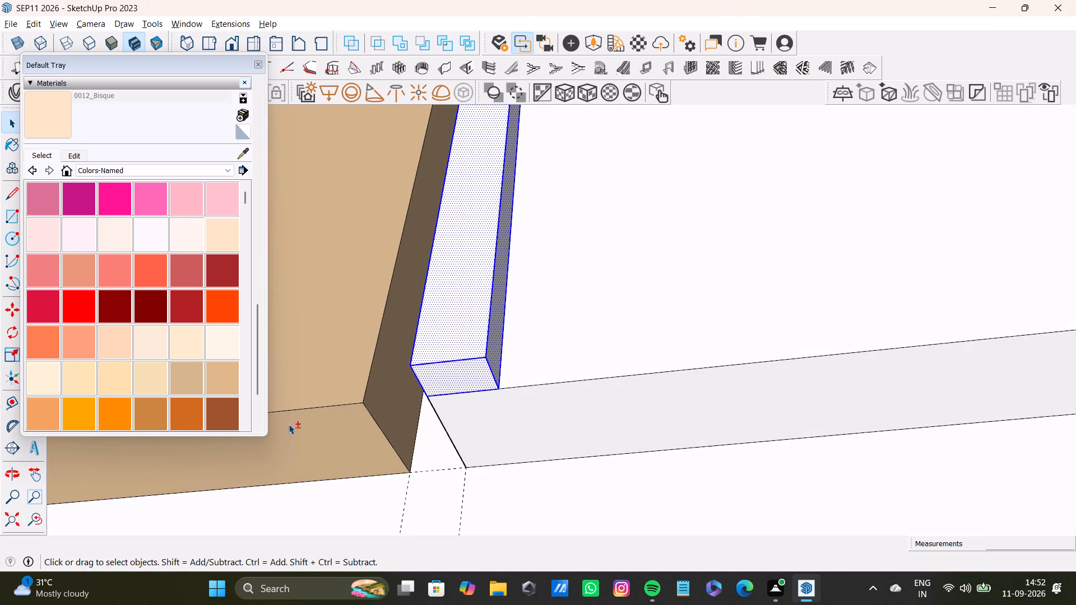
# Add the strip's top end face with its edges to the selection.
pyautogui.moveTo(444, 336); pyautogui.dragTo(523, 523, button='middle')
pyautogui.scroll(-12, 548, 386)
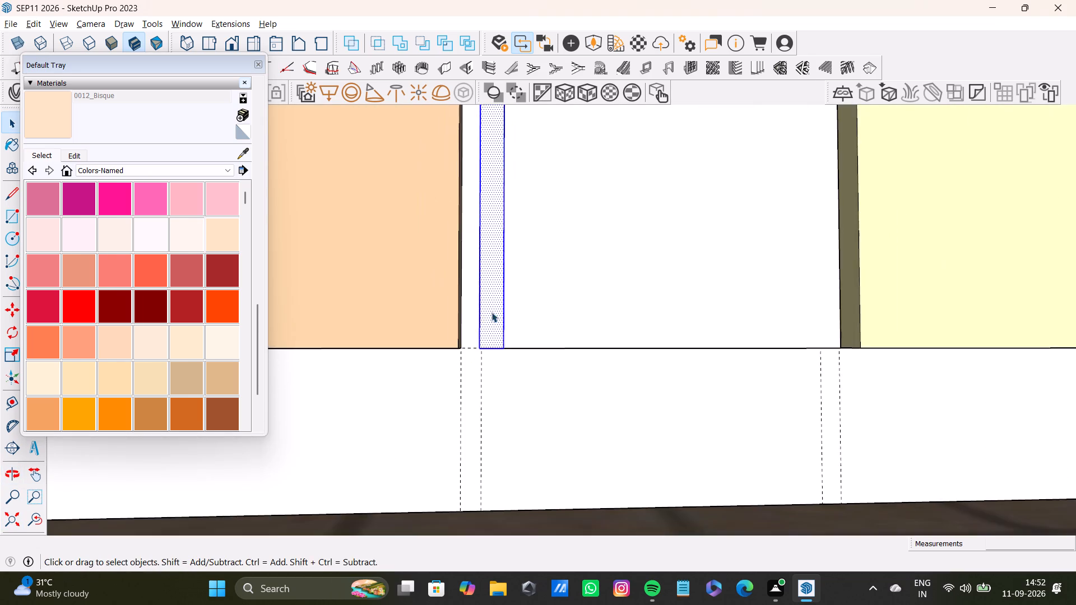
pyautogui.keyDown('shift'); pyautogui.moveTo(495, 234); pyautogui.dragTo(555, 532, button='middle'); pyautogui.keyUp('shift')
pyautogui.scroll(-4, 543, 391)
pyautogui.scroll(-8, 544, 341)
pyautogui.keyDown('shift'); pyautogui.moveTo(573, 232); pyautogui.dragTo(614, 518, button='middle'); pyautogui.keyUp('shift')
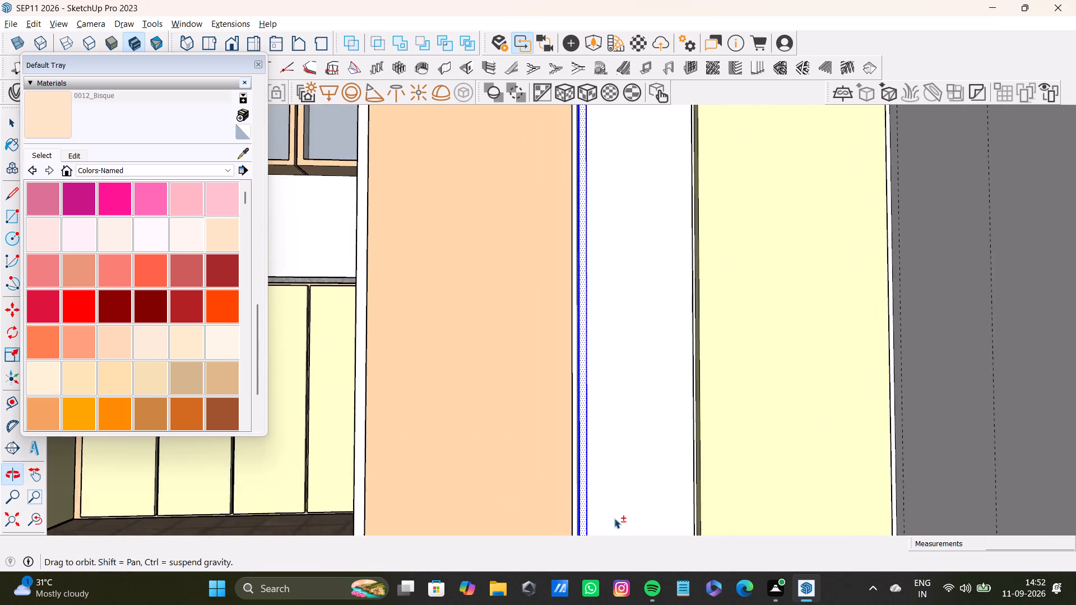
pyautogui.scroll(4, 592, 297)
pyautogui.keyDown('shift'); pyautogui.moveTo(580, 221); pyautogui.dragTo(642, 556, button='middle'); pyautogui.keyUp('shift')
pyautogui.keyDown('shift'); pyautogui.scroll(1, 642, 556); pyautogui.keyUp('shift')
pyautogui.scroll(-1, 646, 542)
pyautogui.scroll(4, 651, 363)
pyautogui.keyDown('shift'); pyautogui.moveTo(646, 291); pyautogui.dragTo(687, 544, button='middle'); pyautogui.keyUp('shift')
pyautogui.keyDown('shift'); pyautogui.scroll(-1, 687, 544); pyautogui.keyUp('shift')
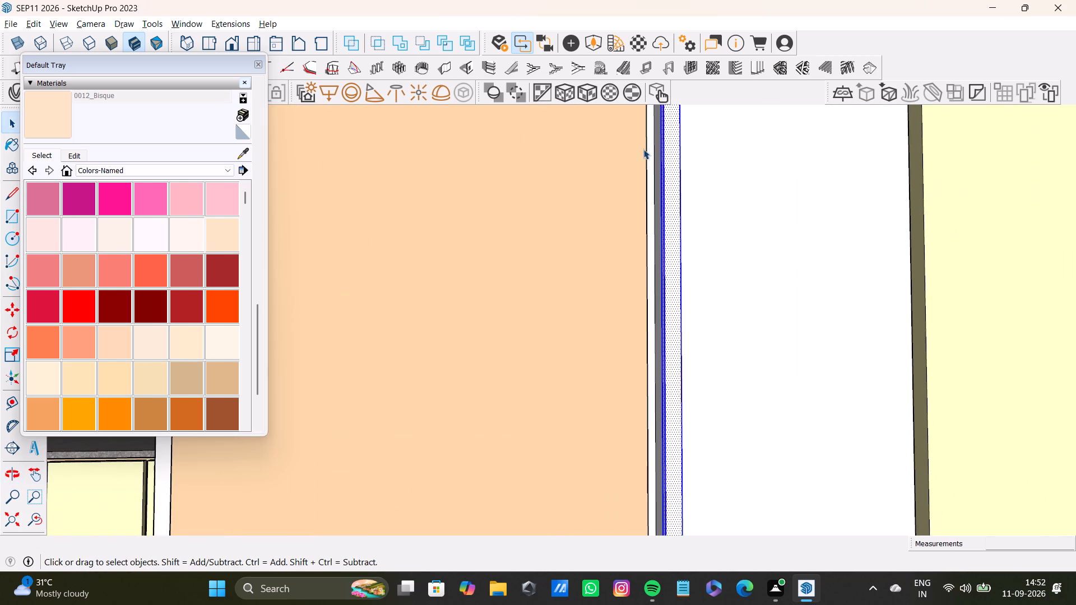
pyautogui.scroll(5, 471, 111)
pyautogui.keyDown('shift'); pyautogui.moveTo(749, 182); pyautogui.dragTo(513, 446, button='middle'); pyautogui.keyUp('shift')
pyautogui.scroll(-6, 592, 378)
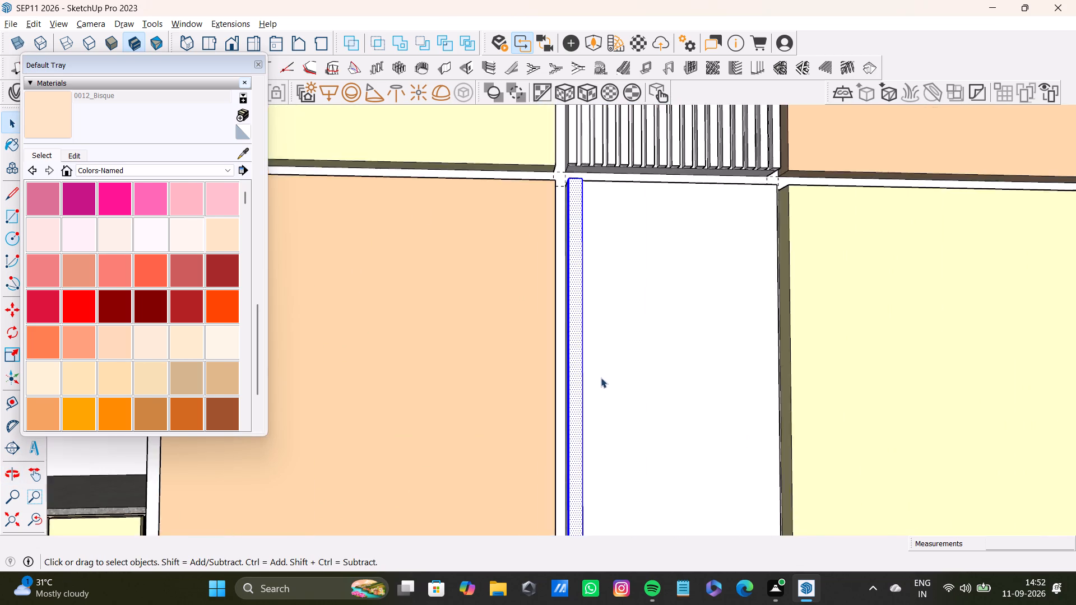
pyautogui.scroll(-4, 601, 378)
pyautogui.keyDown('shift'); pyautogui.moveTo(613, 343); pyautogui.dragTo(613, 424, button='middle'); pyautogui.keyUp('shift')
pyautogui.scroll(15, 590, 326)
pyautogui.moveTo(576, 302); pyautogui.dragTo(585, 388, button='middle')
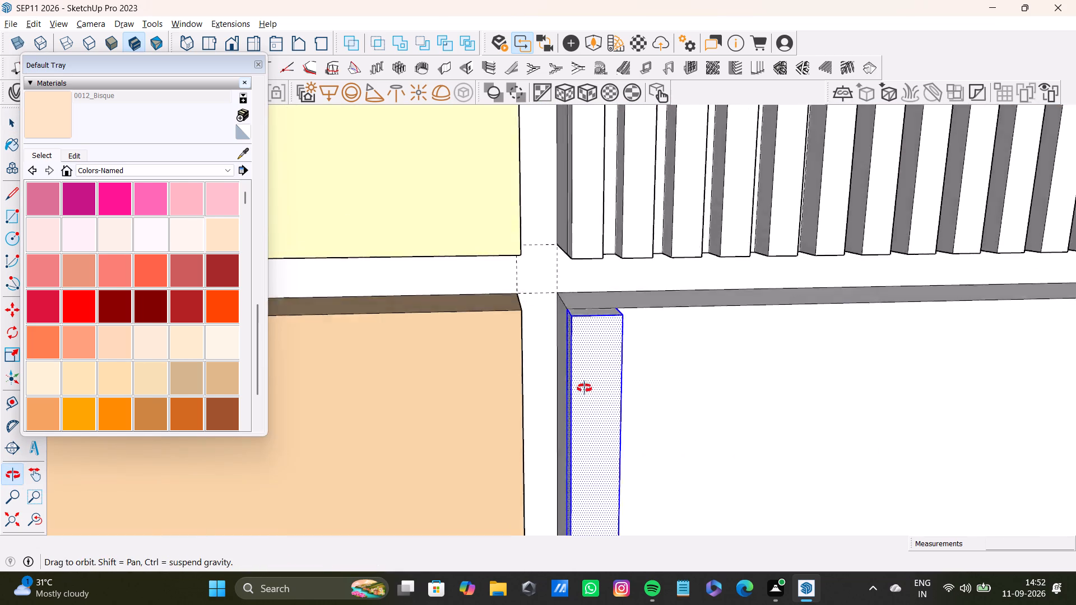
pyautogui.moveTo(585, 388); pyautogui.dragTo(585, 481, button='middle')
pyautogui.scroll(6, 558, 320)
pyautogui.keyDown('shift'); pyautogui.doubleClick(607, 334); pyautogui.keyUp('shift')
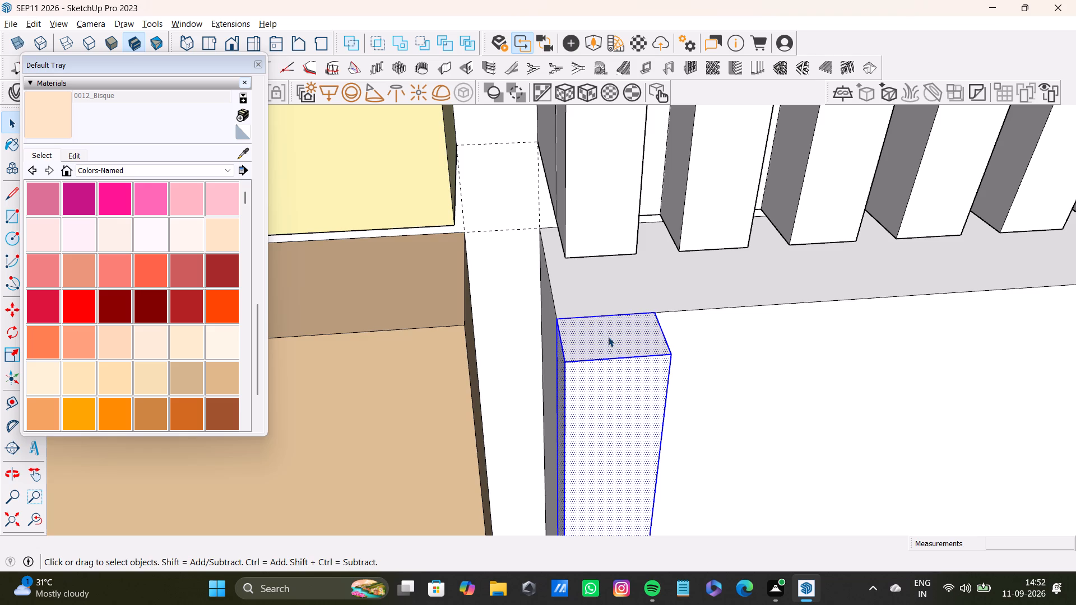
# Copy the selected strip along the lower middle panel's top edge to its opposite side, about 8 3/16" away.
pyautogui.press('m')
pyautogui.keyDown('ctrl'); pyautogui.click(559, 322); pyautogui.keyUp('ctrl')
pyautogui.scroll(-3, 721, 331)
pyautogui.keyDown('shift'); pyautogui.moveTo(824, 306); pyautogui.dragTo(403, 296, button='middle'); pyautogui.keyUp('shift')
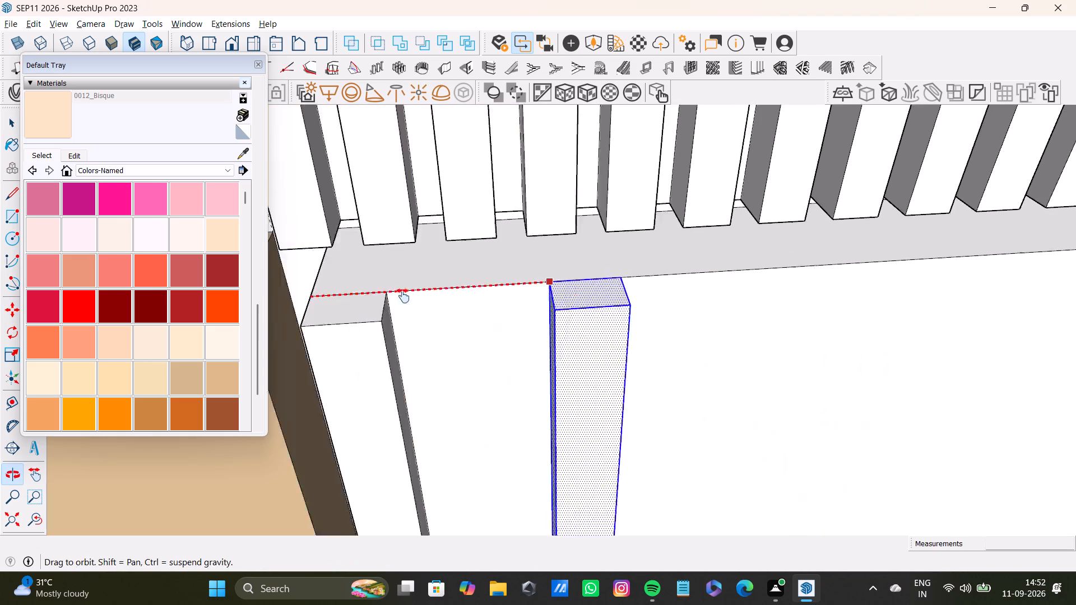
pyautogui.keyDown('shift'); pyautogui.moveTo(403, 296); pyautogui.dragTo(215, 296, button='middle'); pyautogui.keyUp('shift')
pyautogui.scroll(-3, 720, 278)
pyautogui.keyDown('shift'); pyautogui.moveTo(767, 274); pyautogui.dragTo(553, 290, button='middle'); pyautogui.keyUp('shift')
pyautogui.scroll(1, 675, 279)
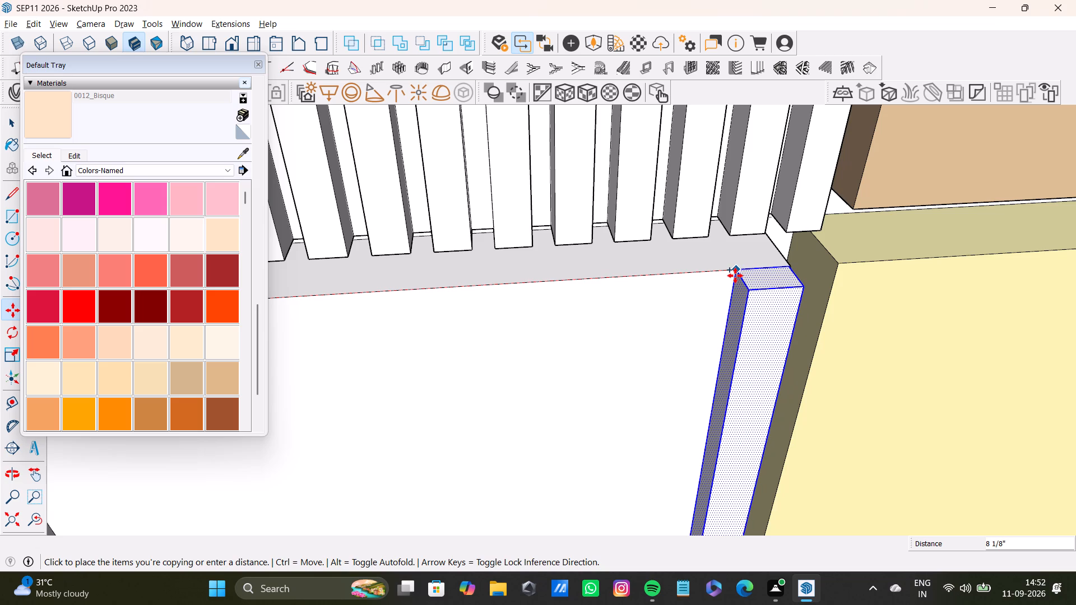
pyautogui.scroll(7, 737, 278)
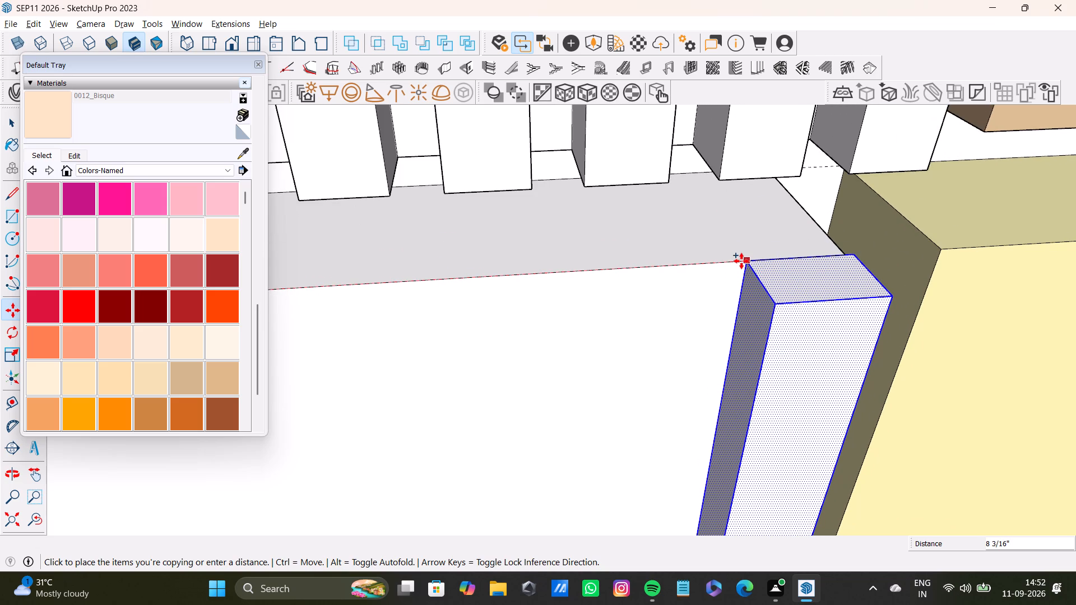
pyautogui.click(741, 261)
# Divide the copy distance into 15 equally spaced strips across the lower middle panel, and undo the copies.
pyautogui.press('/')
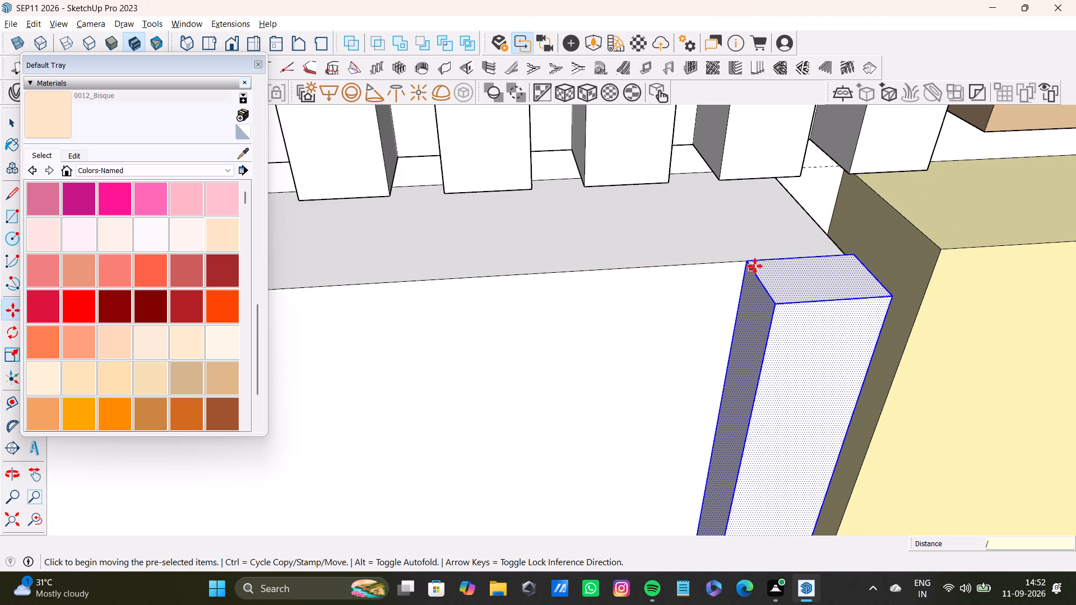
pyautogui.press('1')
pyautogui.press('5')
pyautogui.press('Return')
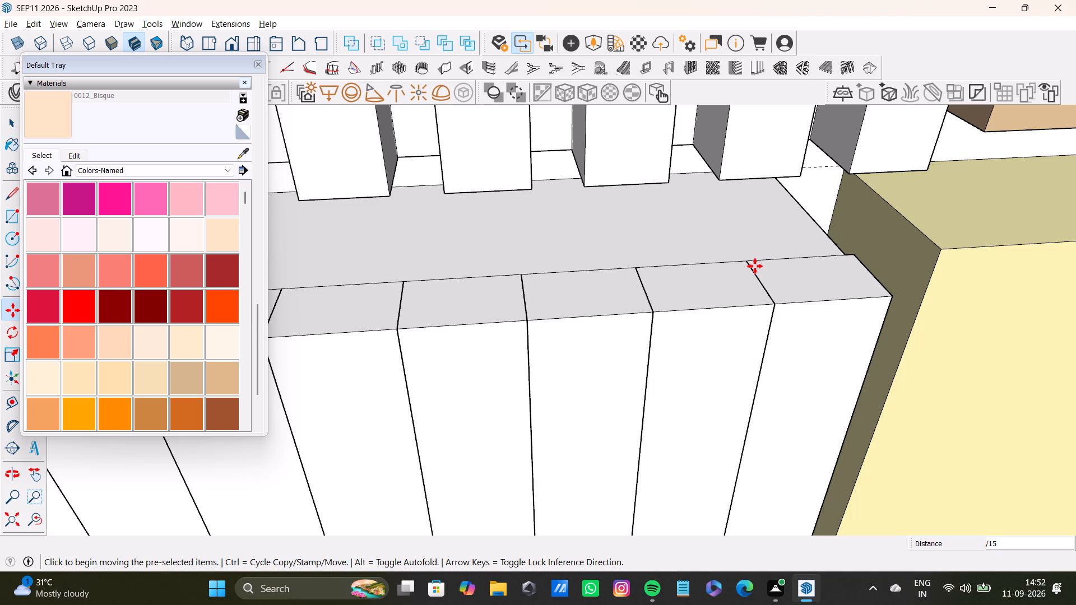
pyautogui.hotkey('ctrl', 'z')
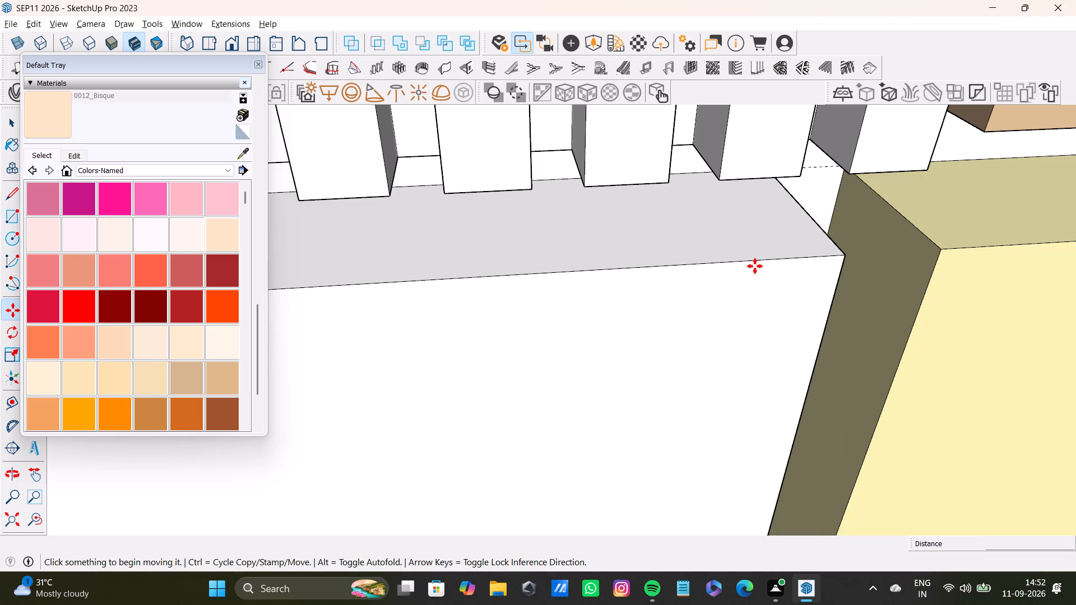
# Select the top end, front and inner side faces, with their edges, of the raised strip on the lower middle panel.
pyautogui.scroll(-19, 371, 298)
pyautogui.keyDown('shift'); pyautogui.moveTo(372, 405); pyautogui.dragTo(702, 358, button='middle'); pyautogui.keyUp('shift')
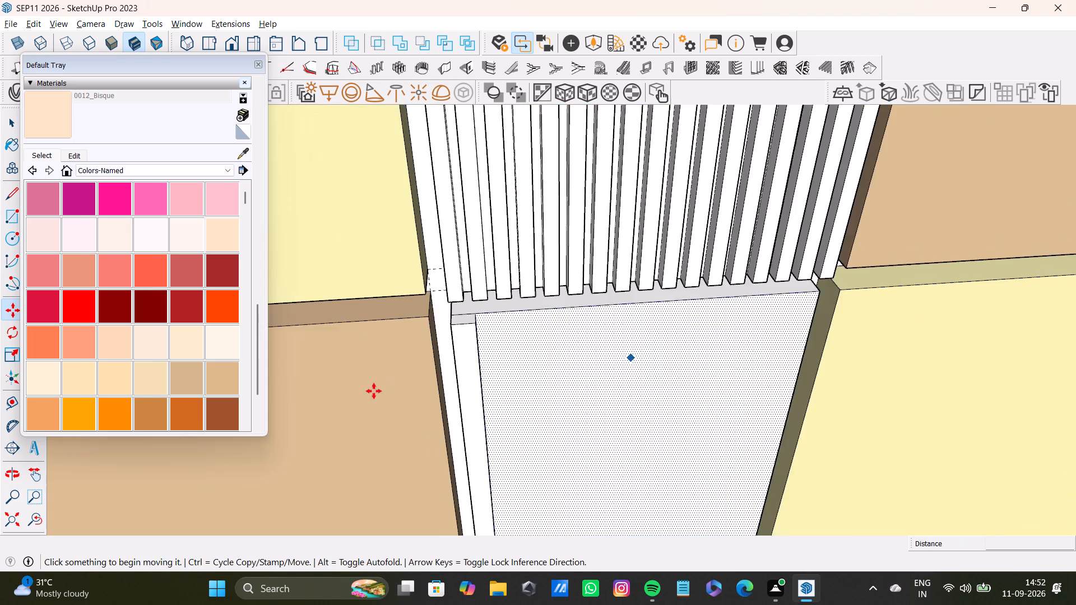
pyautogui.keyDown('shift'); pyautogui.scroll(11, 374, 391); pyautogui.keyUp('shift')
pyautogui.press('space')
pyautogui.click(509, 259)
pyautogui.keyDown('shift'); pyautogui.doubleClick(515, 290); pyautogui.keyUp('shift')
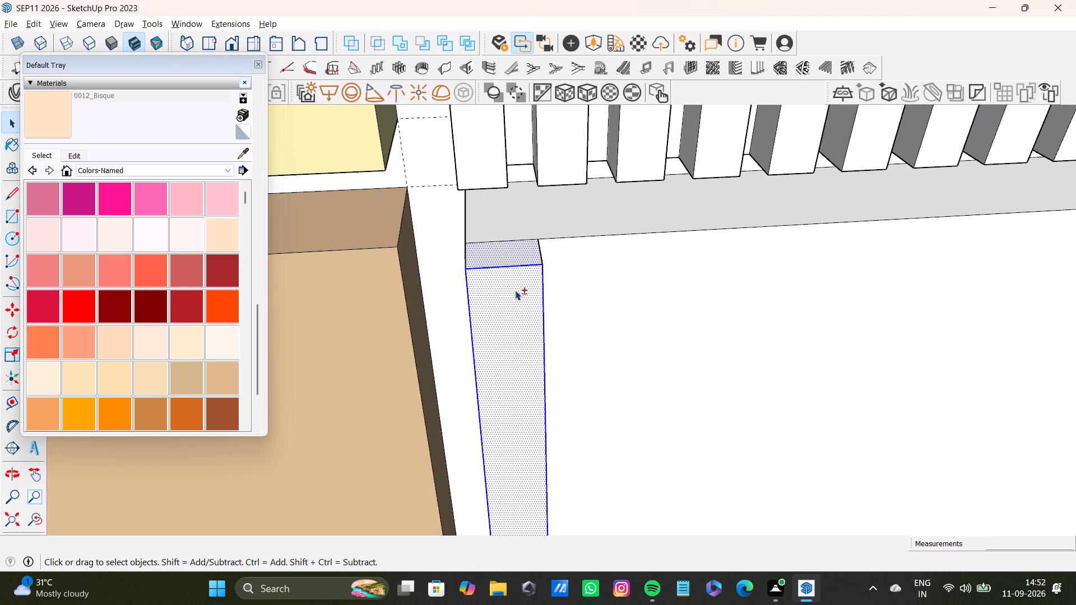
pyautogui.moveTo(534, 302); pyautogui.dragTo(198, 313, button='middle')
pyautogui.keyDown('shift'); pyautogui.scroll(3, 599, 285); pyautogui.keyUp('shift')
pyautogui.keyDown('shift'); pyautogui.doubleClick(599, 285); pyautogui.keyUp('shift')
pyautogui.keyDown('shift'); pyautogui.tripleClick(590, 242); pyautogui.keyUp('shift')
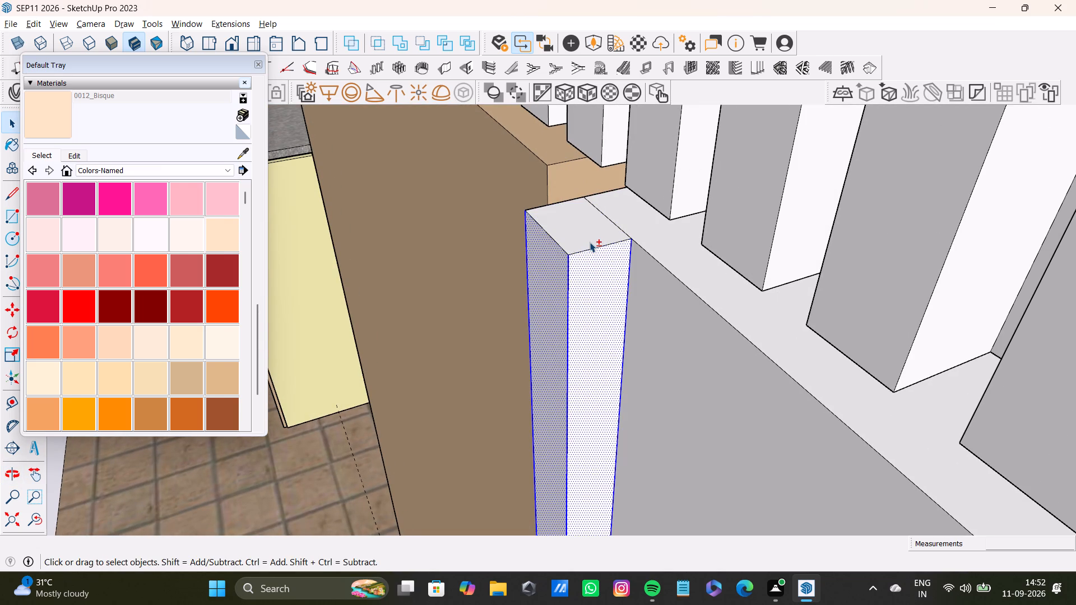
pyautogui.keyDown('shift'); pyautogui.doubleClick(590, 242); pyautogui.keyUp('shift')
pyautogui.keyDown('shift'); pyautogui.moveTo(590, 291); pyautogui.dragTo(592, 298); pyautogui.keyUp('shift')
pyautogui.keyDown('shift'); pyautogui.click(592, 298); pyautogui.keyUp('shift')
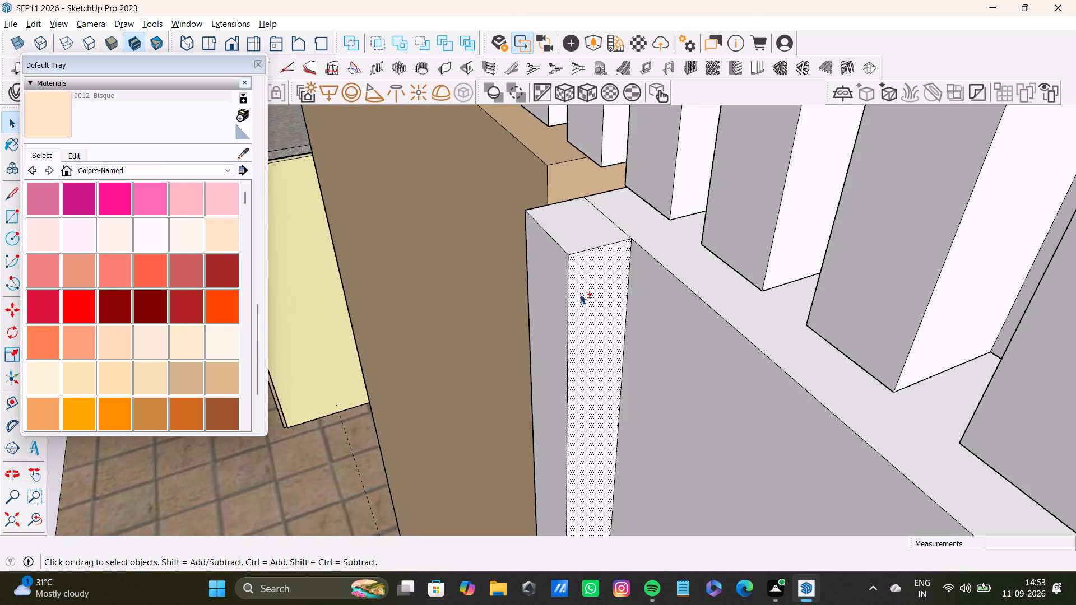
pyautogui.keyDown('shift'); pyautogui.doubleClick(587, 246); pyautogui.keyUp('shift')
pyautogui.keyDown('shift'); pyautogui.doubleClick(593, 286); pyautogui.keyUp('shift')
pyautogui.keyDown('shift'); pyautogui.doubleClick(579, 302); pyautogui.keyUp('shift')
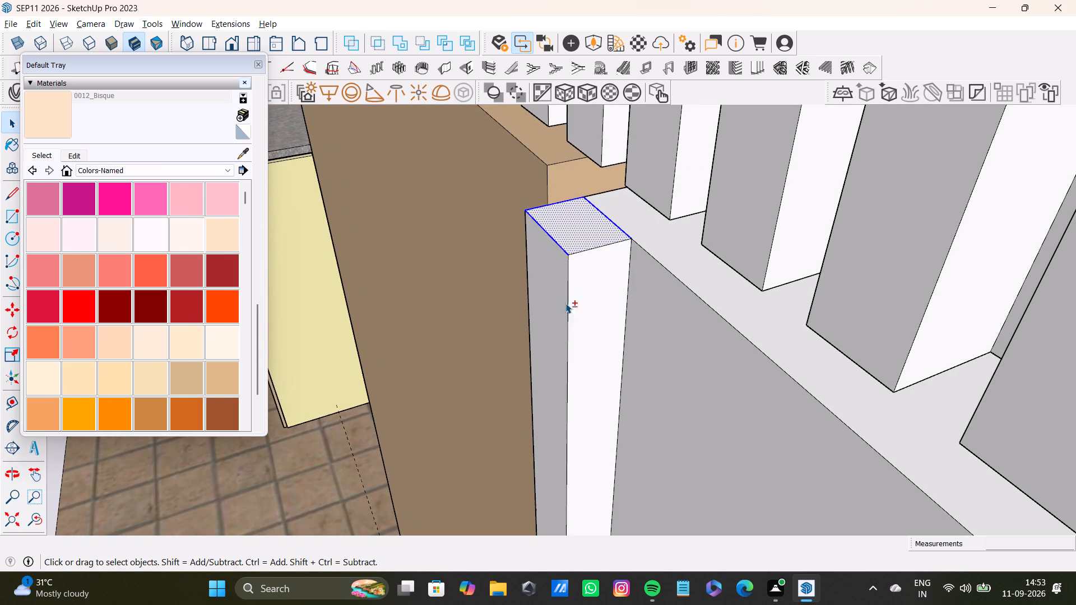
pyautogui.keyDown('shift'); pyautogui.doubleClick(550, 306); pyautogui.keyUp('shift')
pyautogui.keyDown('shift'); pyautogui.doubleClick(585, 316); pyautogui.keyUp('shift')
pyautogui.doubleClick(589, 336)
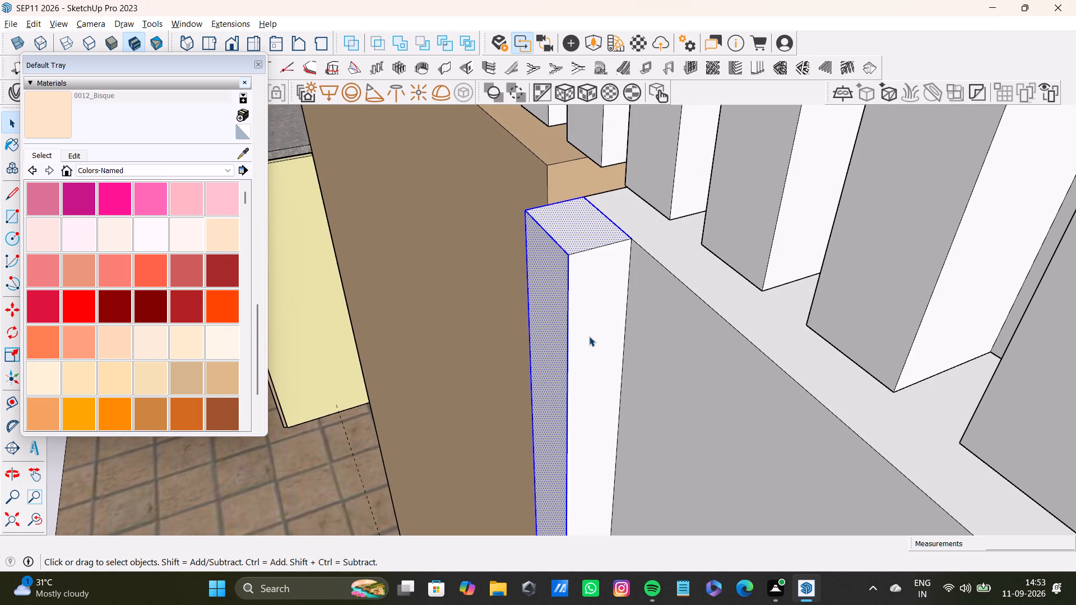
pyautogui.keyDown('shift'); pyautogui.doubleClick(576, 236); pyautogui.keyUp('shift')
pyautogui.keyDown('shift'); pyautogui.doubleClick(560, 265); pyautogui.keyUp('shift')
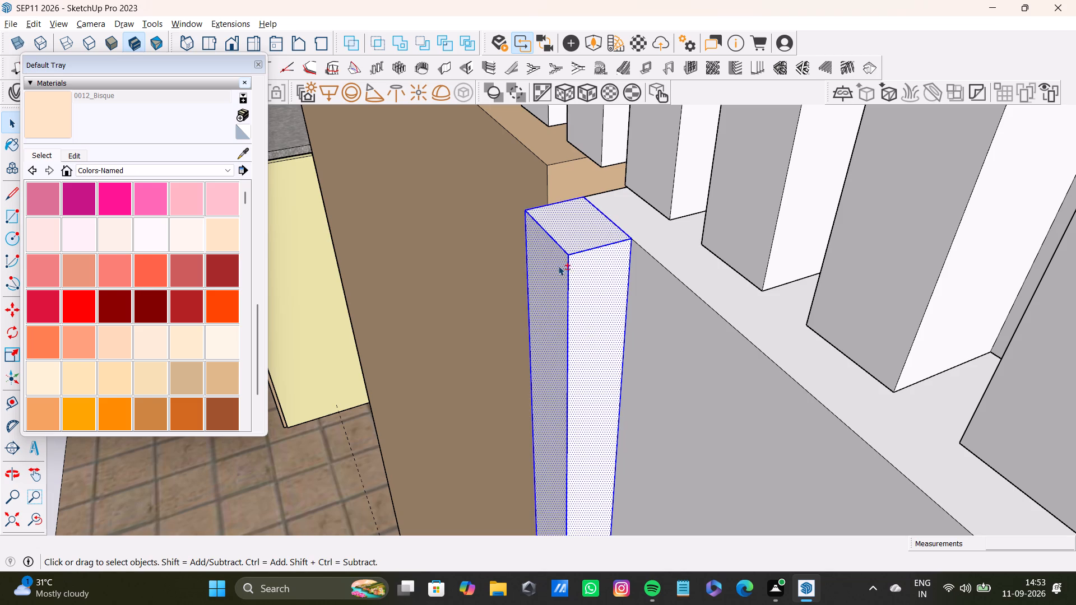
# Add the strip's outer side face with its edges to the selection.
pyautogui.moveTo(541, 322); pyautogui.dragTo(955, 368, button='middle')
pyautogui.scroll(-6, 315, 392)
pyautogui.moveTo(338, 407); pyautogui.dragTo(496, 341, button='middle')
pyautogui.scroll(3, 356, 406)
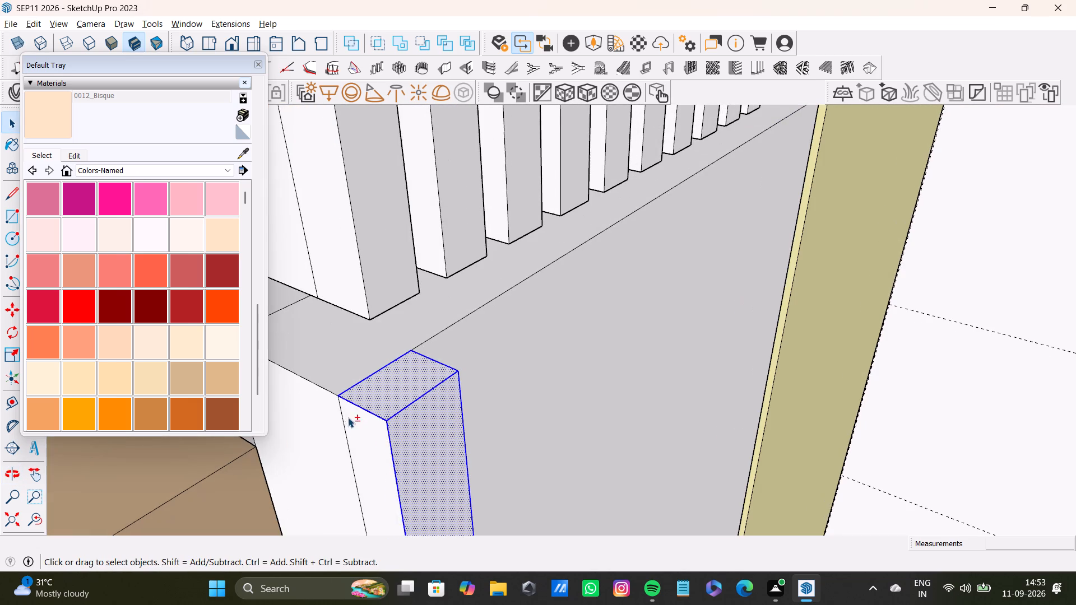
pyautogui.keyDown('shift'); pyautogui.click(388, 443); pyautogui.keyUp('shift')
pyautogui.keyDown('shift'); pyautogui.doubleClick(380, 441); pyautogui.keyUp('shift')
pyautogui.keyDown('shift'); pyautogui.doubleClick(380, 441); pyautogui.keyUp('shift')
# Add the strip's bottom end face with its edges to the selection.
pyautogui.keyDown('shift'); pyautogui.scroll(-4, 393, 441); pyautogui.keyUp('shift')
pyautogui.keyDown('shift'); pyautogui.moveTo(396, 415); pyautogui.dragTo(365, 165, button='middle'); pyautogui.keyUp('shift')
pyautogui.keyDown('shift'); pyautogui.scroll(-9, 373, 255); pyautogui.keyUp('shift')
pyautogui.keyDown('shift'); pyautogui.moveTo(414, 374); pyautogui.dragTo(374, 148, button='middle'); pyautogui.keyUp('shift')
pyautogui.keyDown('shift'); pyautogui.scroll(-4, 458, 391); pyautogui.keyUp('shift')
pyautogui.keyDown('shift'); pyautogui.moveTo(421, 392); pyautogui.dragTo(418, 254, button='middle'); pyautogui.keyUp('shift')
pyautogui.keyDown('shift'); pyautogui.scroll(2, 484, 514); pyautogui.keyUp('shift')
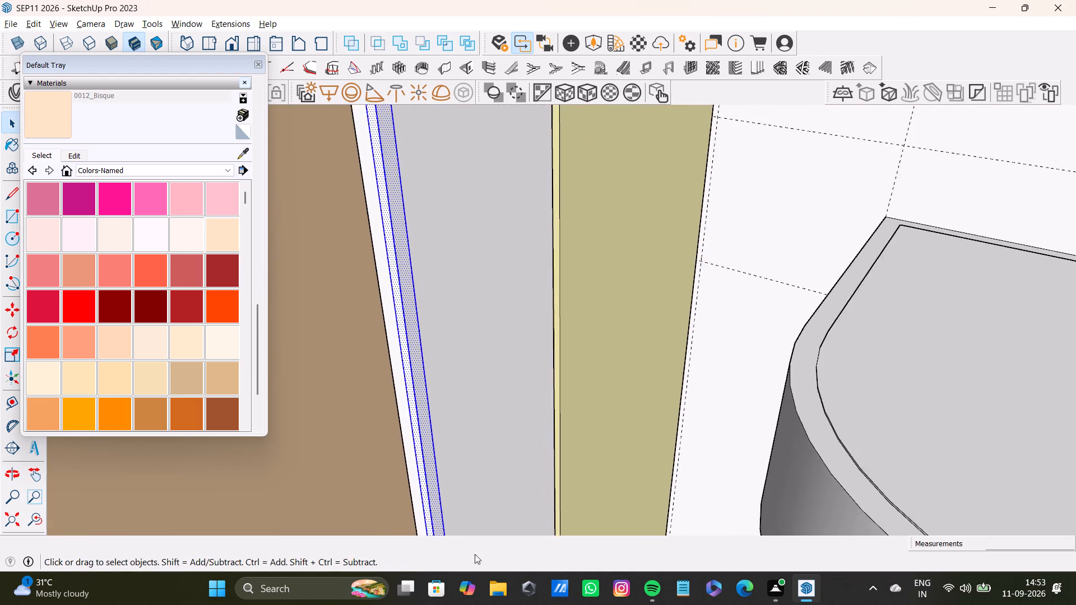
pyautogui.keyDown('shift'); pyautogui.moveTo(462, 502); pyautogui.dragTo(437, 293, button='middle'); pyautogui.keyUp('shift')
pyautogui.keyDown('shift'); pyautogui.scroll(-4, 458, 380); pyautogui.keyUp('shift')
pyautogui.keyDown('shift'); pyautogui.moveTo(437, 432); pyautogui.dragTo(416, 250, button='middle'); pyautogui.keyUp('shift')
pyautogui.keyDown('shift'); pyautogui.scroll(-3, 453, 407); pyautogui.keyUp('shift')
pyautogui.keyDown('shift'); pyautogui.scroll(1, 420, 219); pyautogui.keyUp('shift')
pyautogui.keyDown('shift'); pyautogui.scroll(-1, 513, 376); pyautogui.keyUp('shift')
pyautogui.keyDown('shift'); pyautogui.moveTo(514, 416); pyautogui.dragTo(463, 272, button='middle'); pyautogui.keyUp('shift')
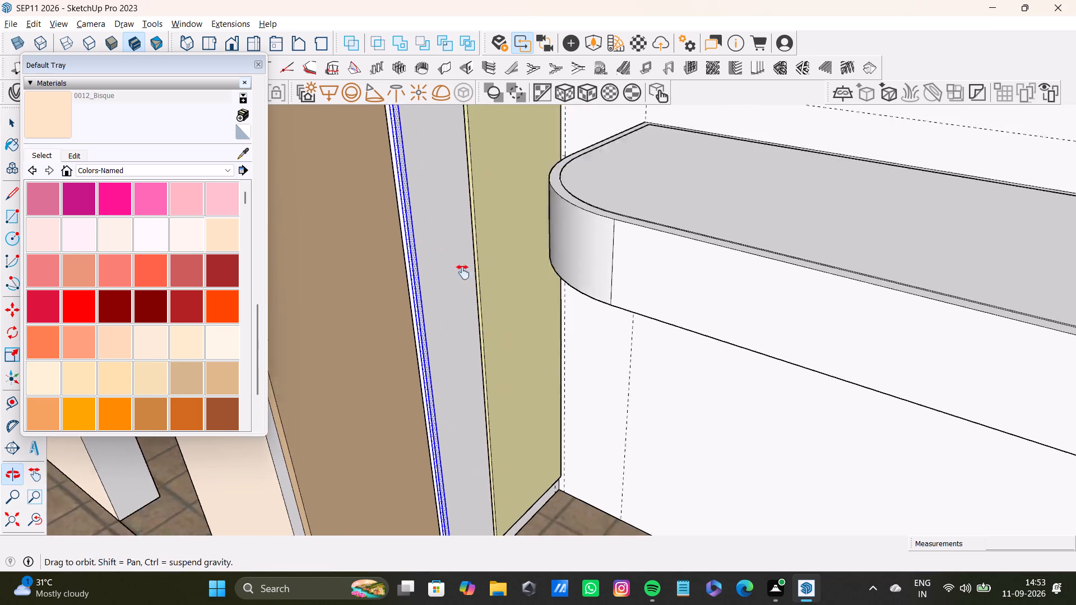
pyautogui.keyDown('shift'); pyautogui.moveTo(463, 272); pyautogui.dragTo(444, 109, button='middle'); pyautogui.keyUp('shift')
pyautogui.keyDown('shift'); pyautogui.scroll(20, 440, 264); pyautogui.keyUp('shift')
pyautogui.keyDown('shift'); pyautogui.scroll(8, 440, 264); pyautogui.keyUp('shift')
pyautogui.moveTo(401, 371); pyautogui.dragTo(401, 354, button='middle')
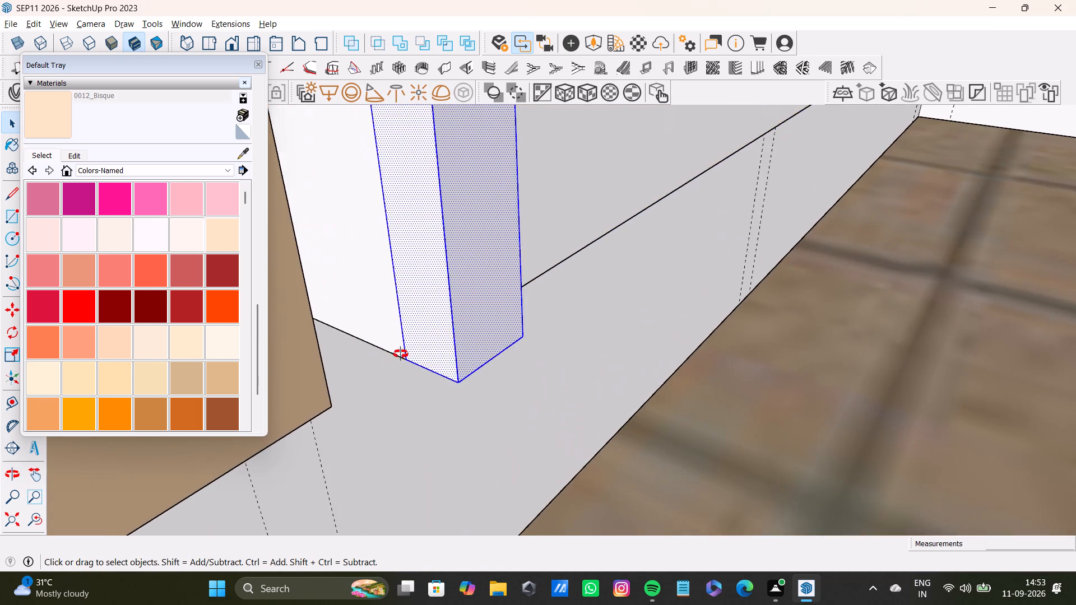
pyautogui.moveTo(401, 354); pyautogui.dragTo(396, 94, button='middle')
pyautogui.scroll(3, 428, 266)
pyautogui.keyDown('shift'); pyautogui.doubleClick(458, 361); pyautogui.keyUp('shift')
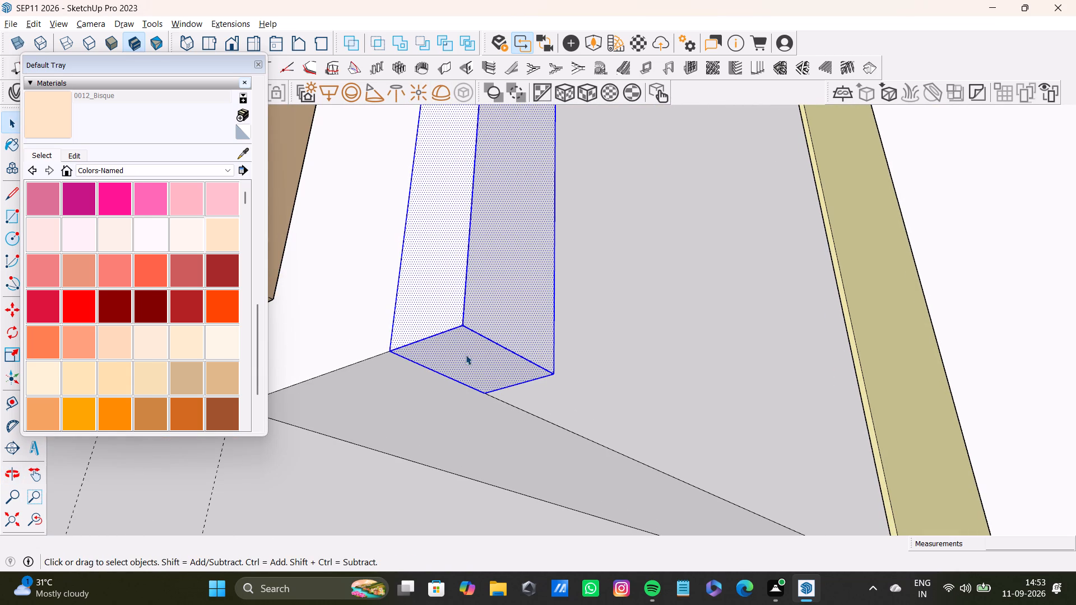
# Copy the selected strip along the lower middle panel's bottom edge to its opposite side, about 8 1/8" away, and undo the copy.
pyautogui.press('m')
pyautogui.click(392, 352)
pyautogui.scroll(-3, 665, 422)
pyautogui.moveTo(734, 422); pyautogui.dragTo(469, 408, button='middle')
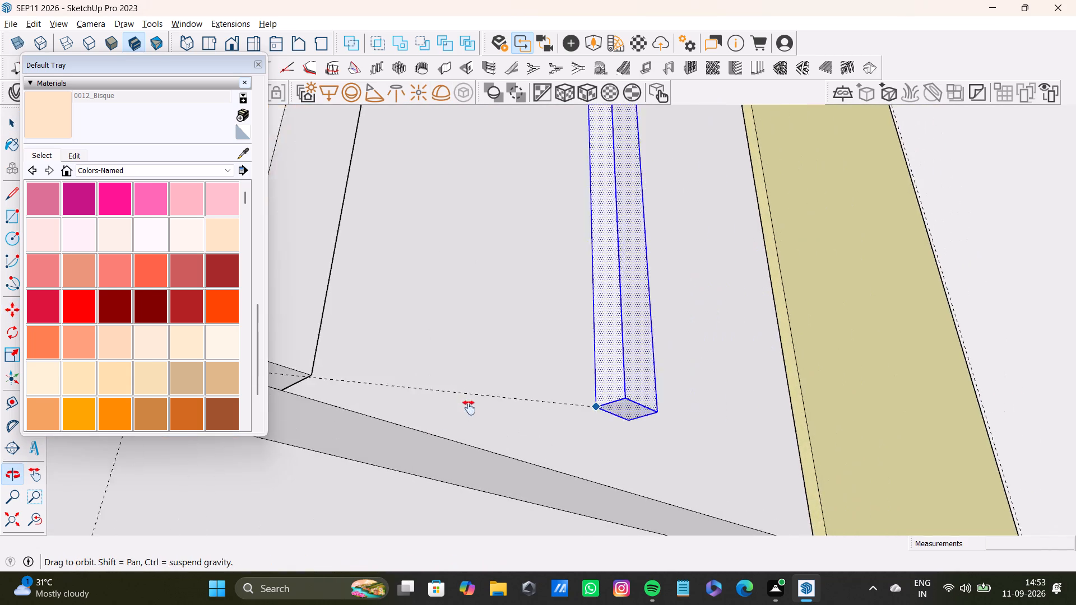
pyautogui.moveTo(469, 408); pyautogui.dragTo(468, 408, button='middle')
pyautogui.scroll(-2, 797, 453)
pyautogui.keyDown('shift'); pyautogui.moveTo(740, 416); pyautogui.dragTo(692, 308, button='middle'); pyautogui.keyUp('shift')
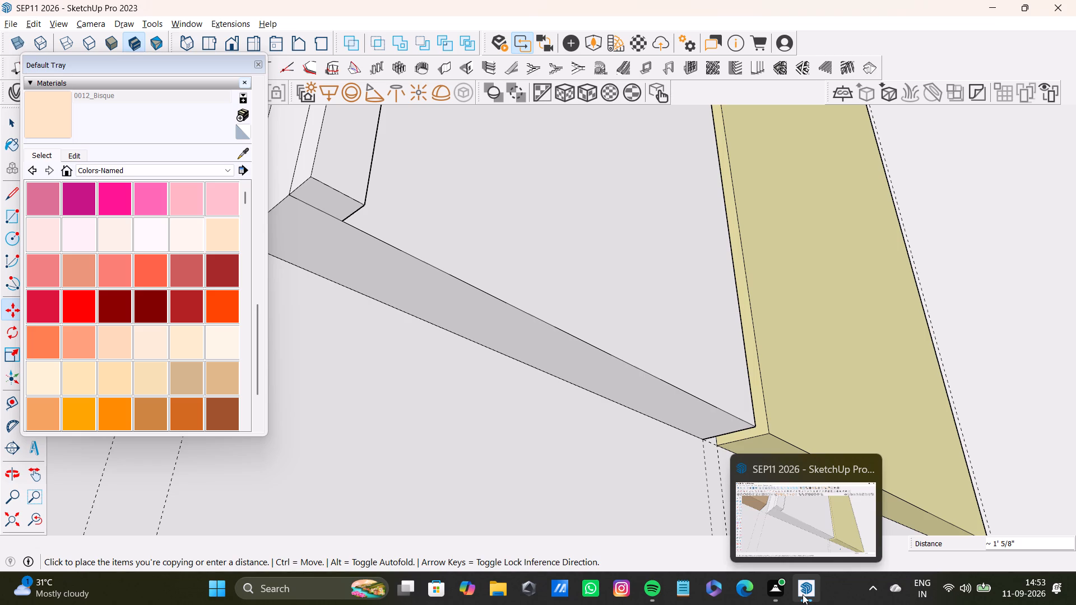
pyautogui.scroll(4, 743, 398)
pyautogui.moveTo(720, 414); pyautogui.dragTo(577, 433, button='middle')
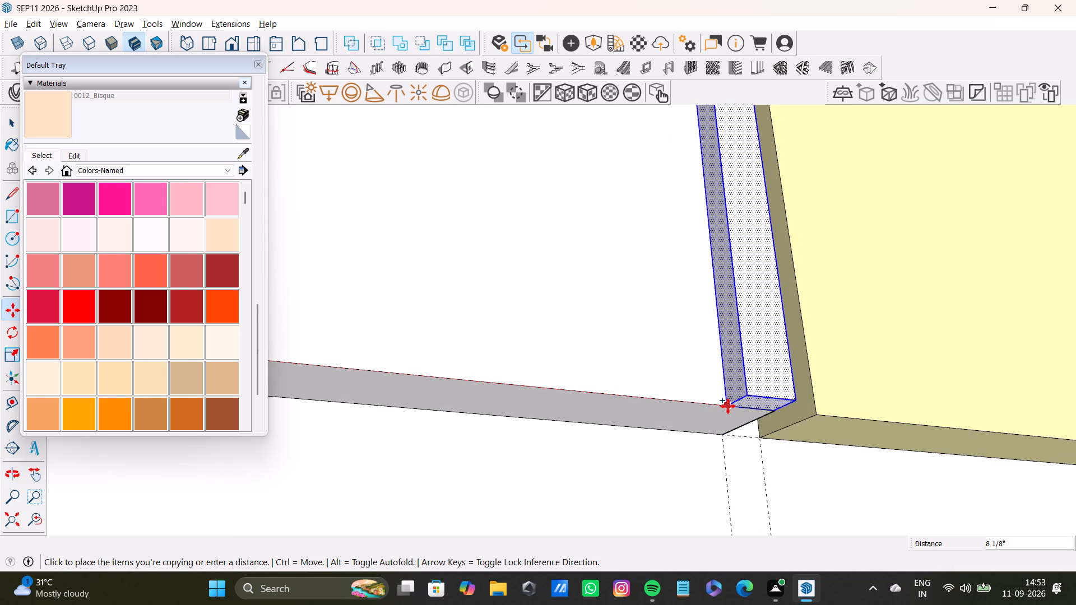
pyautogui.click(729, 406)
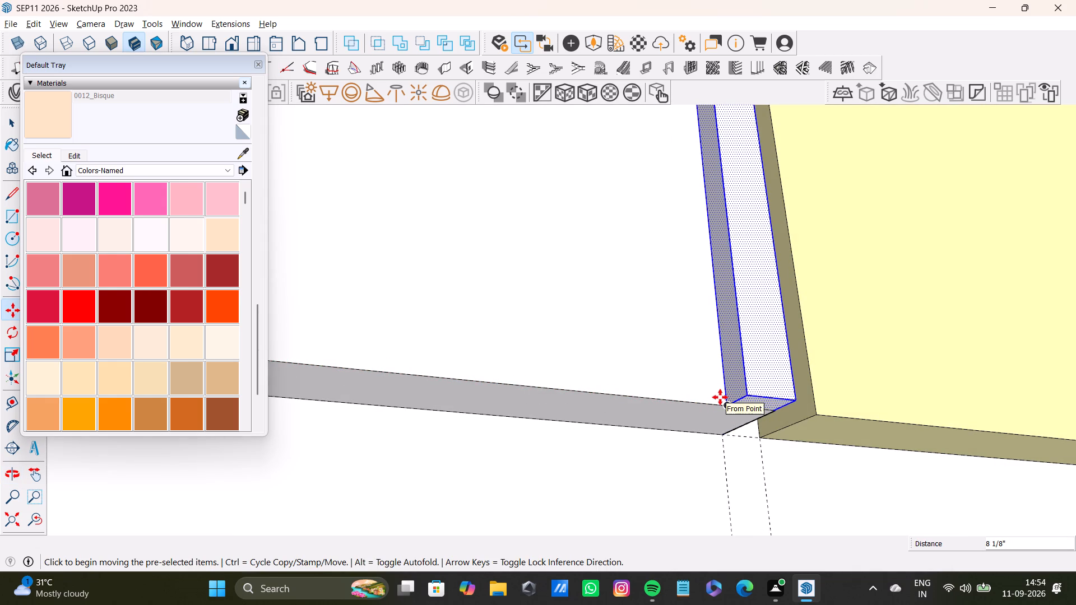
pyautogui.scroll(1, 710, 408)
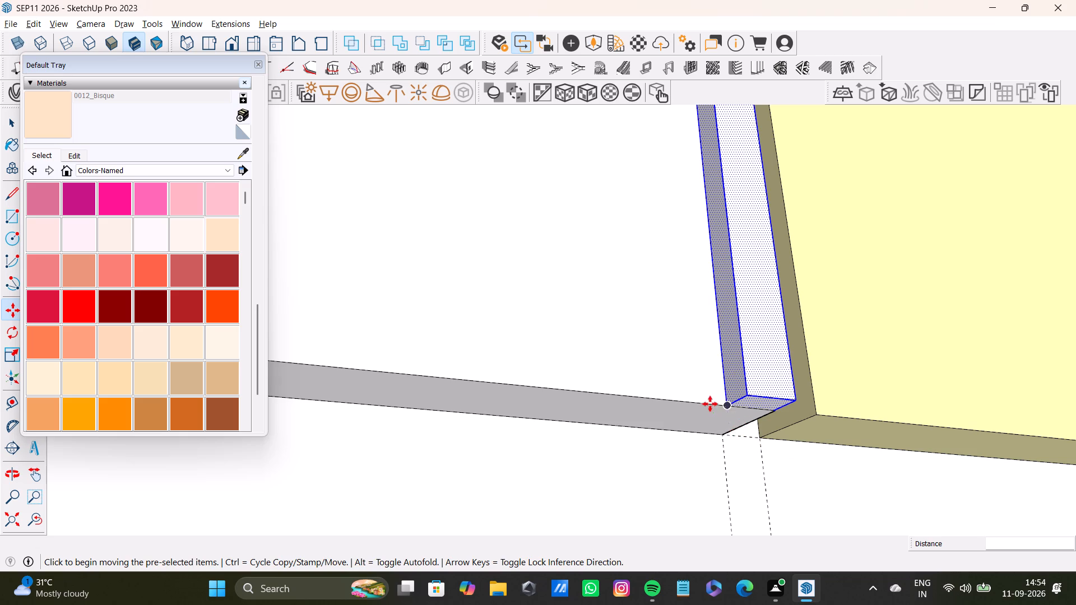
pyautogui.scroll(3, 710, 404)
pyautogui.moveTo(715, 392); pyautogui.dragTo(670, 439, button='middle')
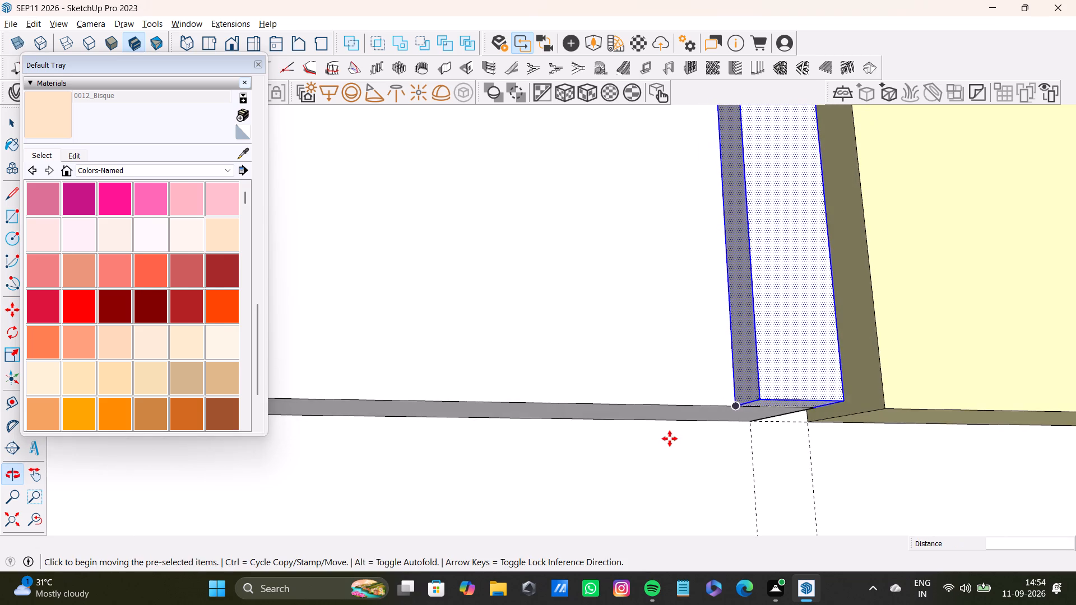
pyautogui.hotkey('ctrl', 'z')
# Close the floating tray that holds the materials.
pyautogui.scroll(-15, 669, 433)
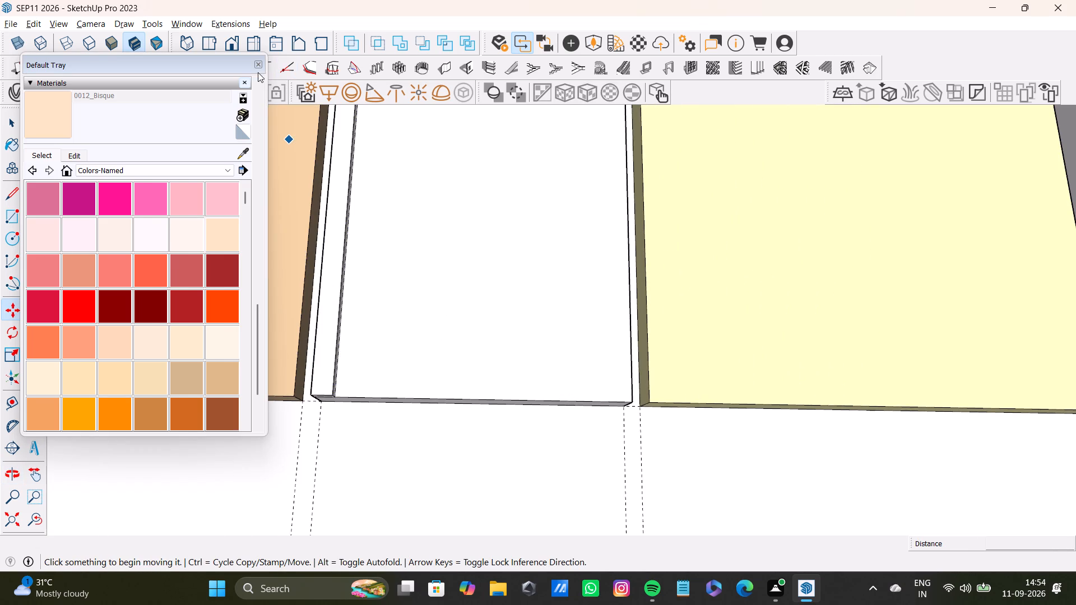
pyautogui.keyDown('shift'); pyautogui.click(259, 67); pyautogui.keyUp('shift')
# Select the raised strip's front and inner side faces with their edges at the lower middle panel's bottom.
pyautogui.keyDown('shift'); pyautogui.scroll(-4, 365, 278); pyautogui.keyUp('shift')
pyautogui.keyDown('shift'); pyautogui.scroll(7, 355, 369); pyautogui.keyUp('shift')
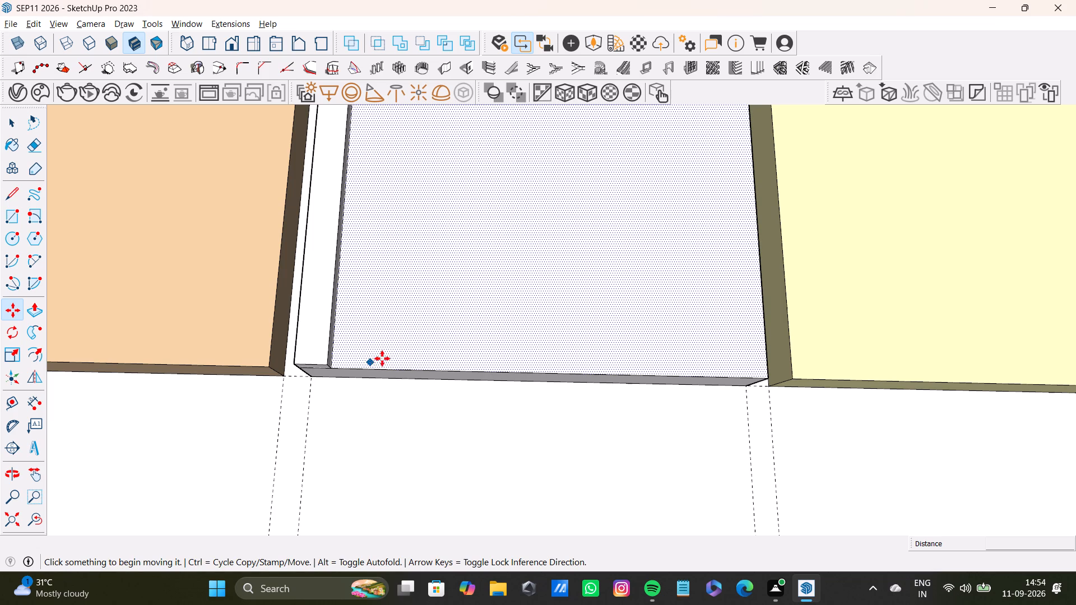
pyautogui.press('space')
pyautogui.scroll(7, 275, 333)
pyautogui.keyDown('shift'); pyautogui.doubleClick(325, 355); pyautogui.keyUp('shift')
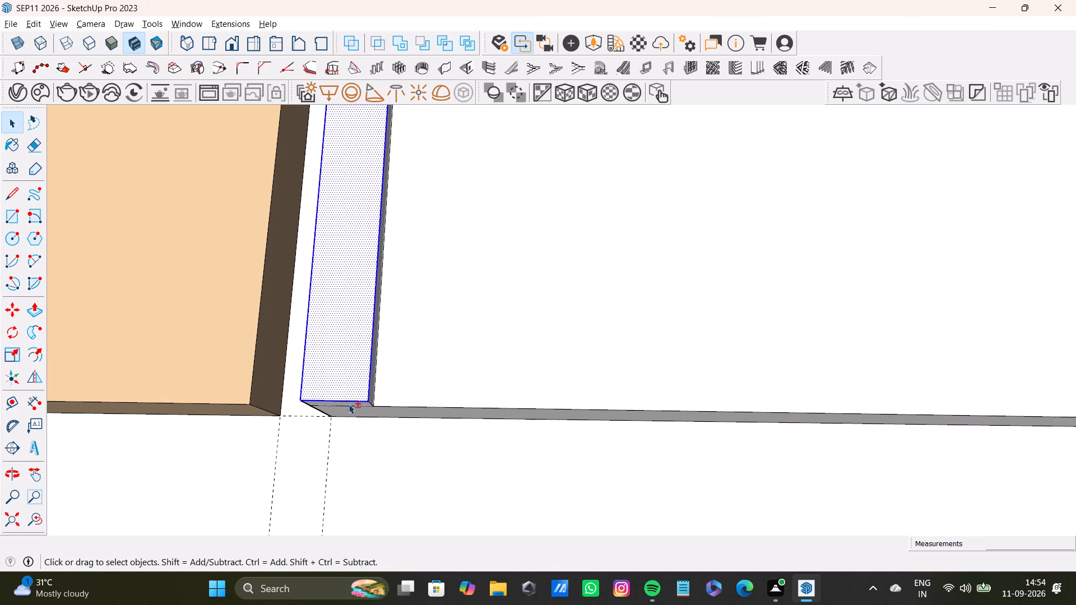
pyautogui.keyDown('shift'); pyautogui.scroll(6, 371, 390); pyautogui.keyUp('shift')
pyautogui.moveTo(347, 366); pyautogui.dragTo(266, 366, button='middle')
pyautogui.scroll(3, 400, 367)
pyautogui.keyDown('shift'); pyautogui.doubleClick(385, 374); pyautogui.keyUp('shift')
pyautogui.keyDown('shift'); pyautogui.scroll(-3, 381, 393); pyautogui.keyUp('shift')
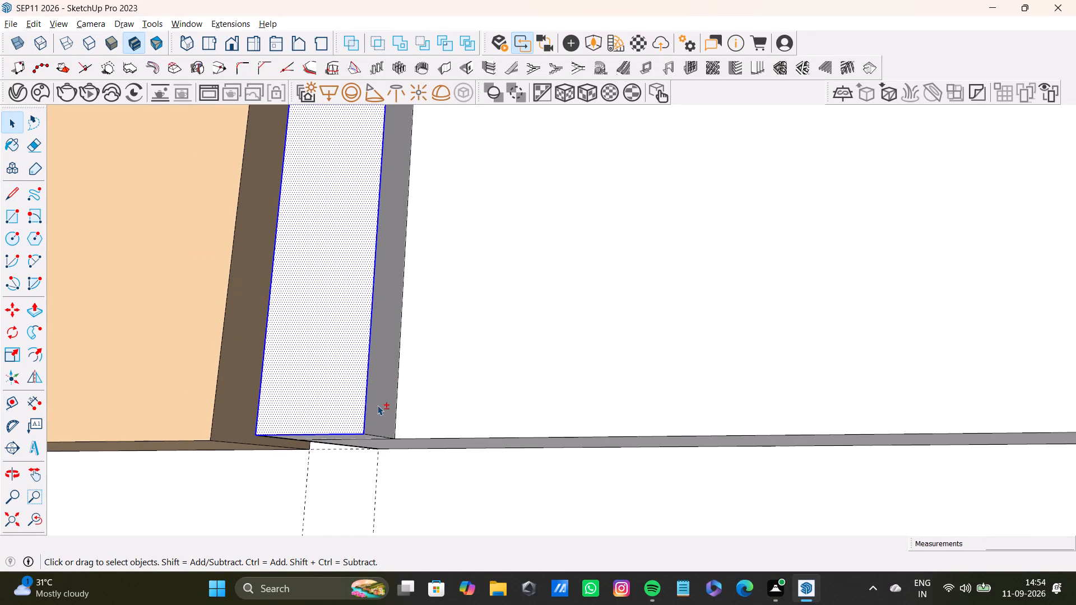
pyautogui.keyDown('shift'); pyautogui.doubleClick(376, 393); pyautogui.keyUp('shift')
# Add the strip's outer side face and bottom end face with their edges to the selection.
pyautogui.scroll(-4, 377, 401)
pyautogui.moveTo(375, 411); pyautogui.dragTo(452, 391, button='middle')
pyautogui.moveTo(316, 395); pyautogui.dragTo(487, 438, button='middle')
pyautogui.scroll(2, 224, 387)
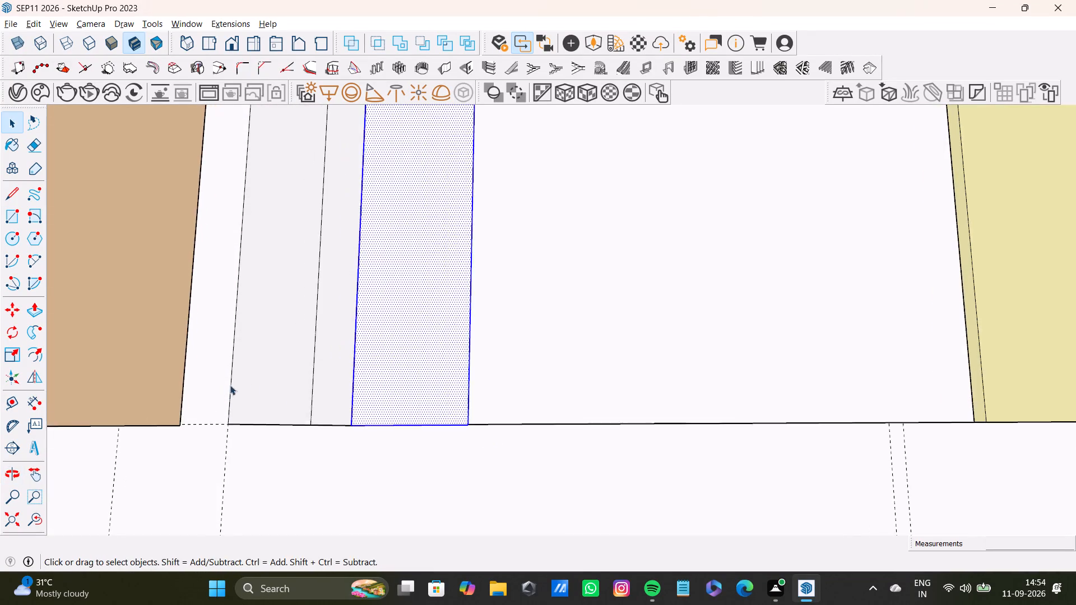
pyautogui.moveTo(281, 385); pyautogui.dragTo(350, 396, button='middle')
pyautogui.keyDown('shift'); pyautogui.doubleClick(351, 393); pyautogui.keyUp('shift')
pyautogui.moveTo(382, 388); pyautogui.dragTo(184, 380, button='middle')
pyautogui.moveTo(382, 416); pyautogui.dragTo(382, 267, button='middle')
pyautogui.keyDown('shift'); pyautogui.doubleClick(435, 387); pyautogui.keyUp('shift')
# Add the strip's top end face with its edges to the selection.
pyautogui.keyDown('shift'); pyautogui.scroll(-8, 435, 373); pyautogui.keyUp('shift')
pyautogui.keyDown('shift'); pyautogui.moveTo(481, 243); pyautogui.dragTo(419, 577, button='middle'); pyautogui.keyUp('shift')
pyautogui.scroll(-4, 421, 351)
pyautogui.moveTo(447, 273); pyautogui.dragTo(405, 604, button='middle')
pyautogui.scroll(-8, 415, 299)
pyautogui.keyDown('shift'); pyautogui.moveTo(421, 278); pyautogui.dragTo(466, 502, button='middle'); pyautogui.keyUp('shift')
pyautogui.keyDown('shift'); pyautogui.scroll(-6, 466, 502); pyautogui.keyUp('shift')
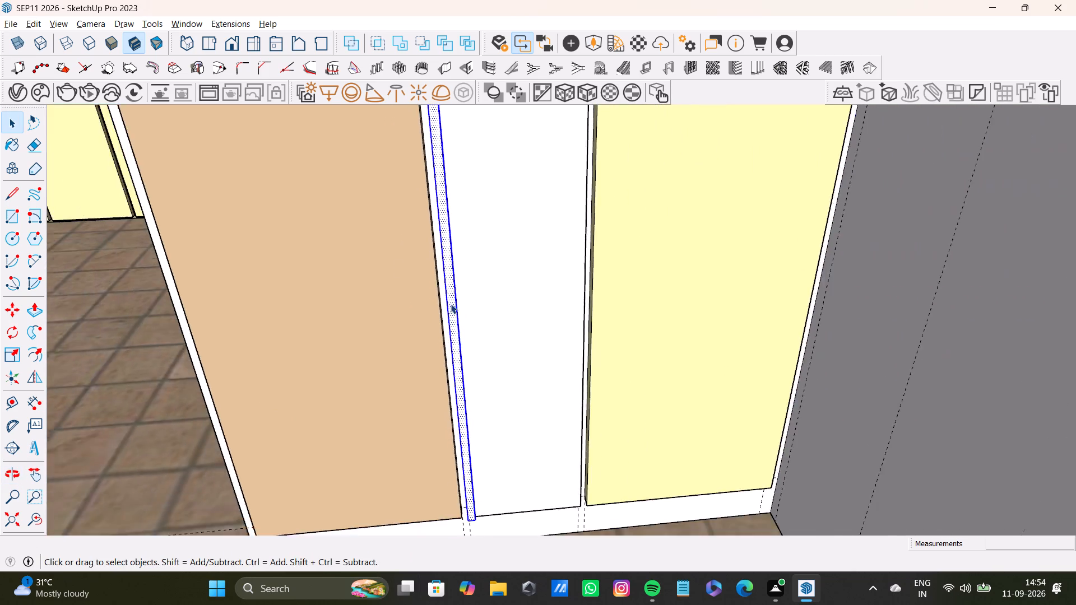
pyautogui.keyDown('shift'); pyautogui.scroll(-7, 451, 304); pyautogui.keyUp('shift')
pyautogui.click(34, 518)
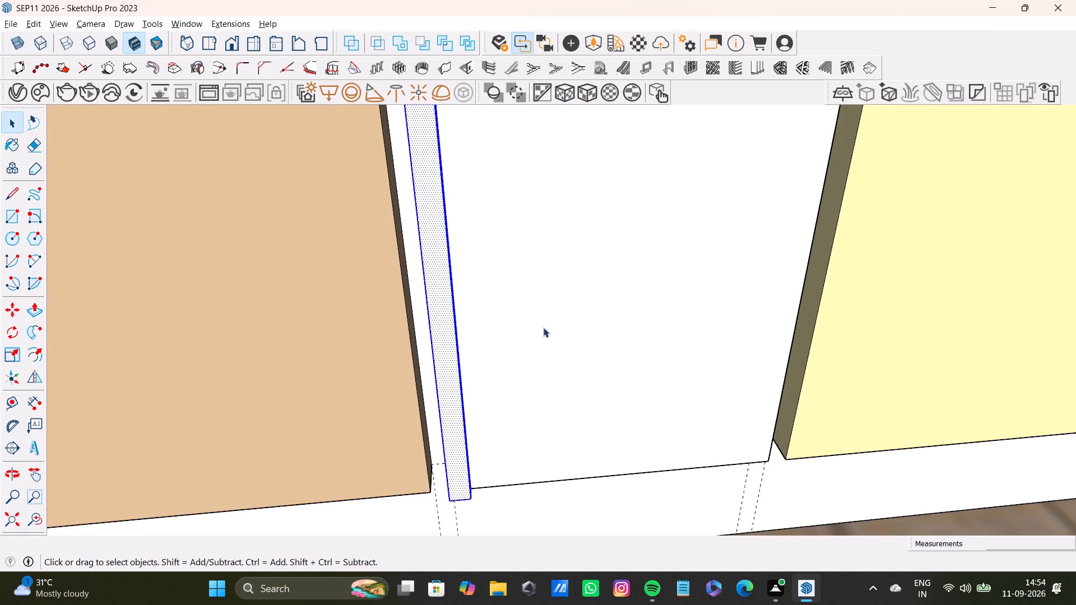
pyautogui.moveTo(543, 325); pyautogui.dragTo(563, 539, button='middle')
pyautogui.scroll(-8, 494, 285)
pyautogui.keyDown('shift'); pyautogui.moveTo(440, 215); pyautogui.dragTo(477, 488, button='middle'); pyautogui.keyUp('shift')
pyautogui.keyDown('shift'); pyautogui.scroll(-7, 442, 188); pyautogui.keyUp('shift')
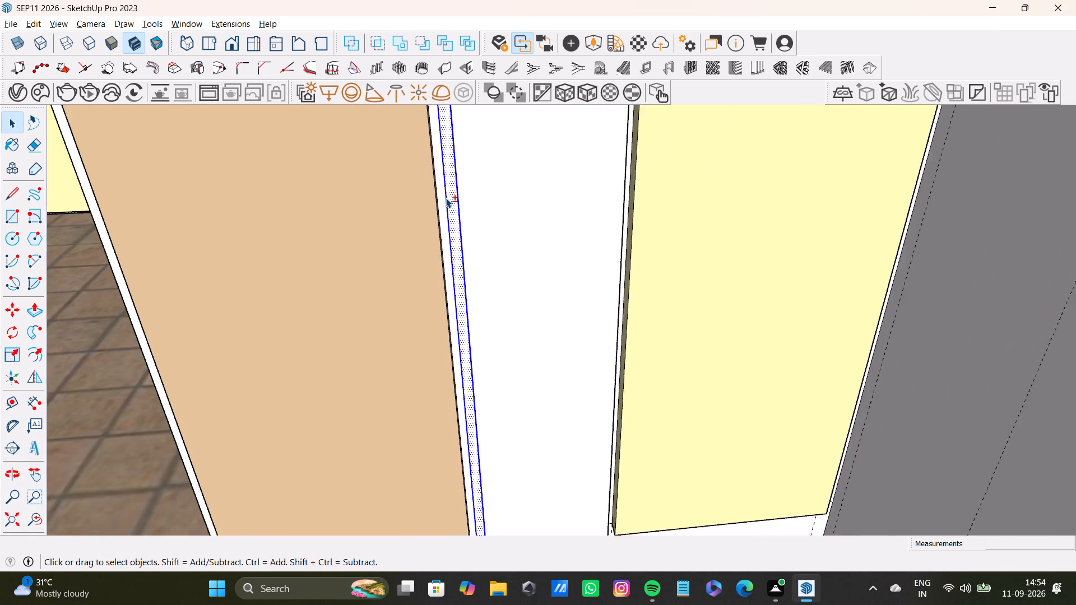
pyautogui.keyDown('shift'); pyautogui.moveTo(450, 201); pyautogui.dragTo(456, 404, button='middle'); pyautogui.keyUp('shift')
pyautogui.keyDown('shift'); pyautogui.scroll(-8, 446, 165); pyautogui.keyUp('shift')
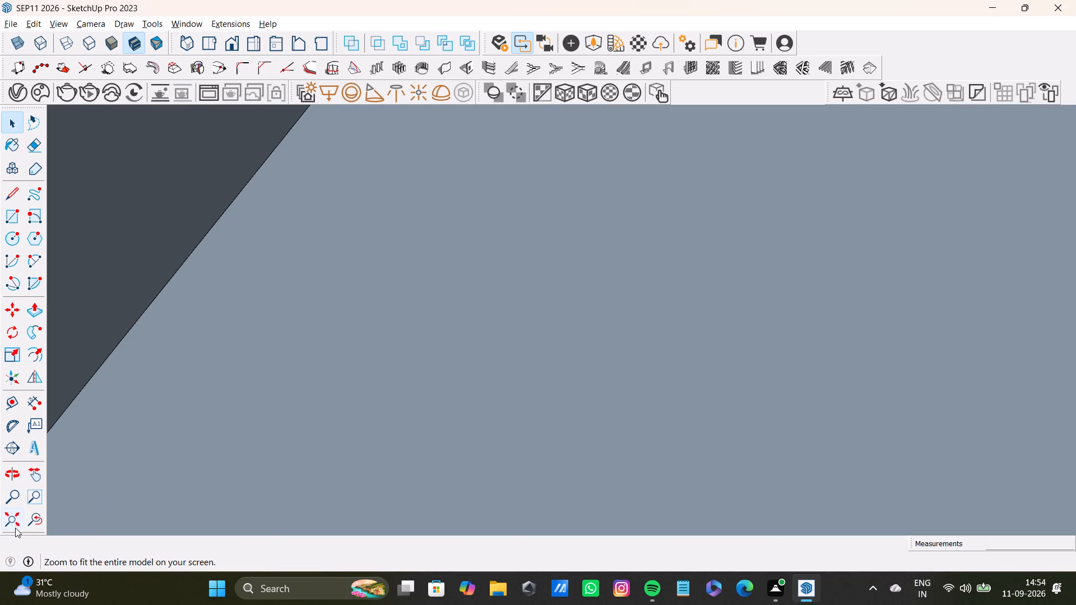
pyautogui.keyDown('shift'); pyautogui.click(13, 525); pyautogui.keyUp('shift')
pyautogui.keyDown('shift'); pyautogui.moveTo(409, 327); pyautogui.dragTo(453, 438, button='middle'); pyautogui.keyUp('shift')
pyautogui.keyDown('shift'); pyautogui.scroll(16, 534, 238); pyautogui.keyUp('shift')
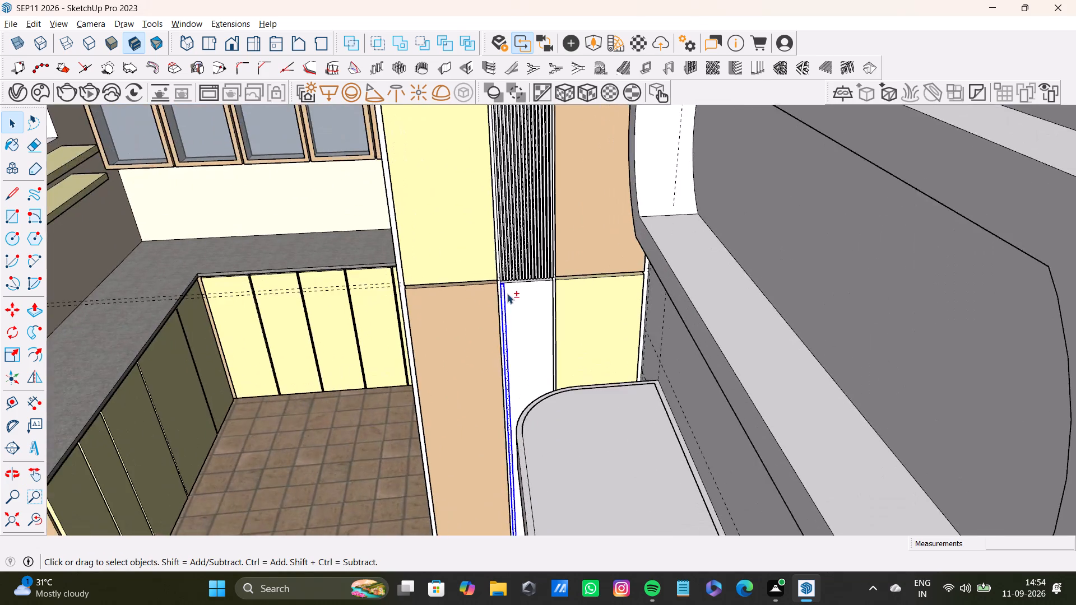
pyautogui.keyDown('shift'); pyautogui.scroll(4, 507, 294); pyautogui.keyUp('shift')
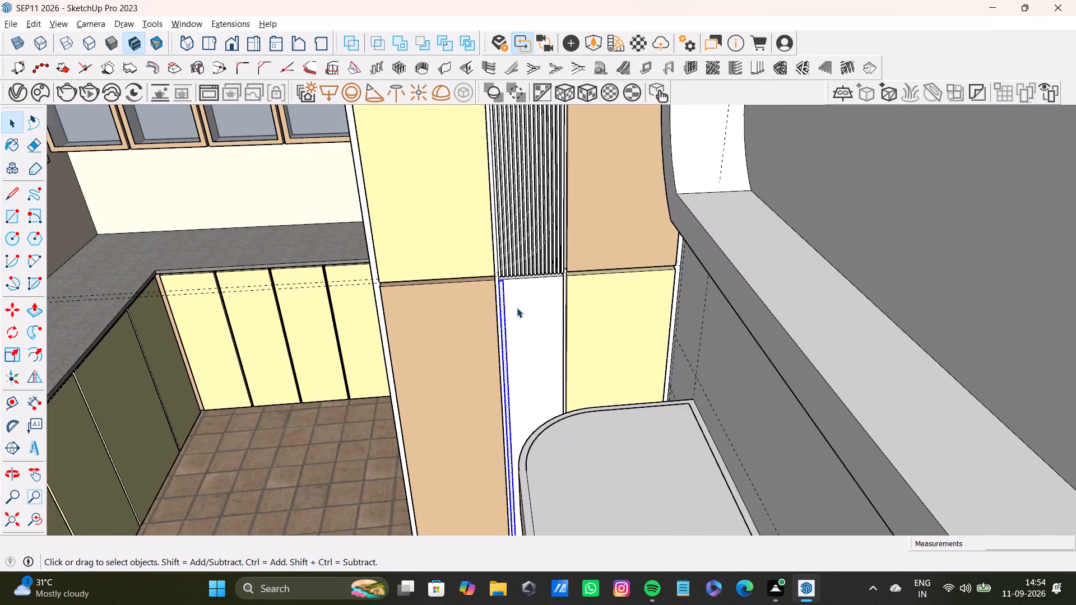
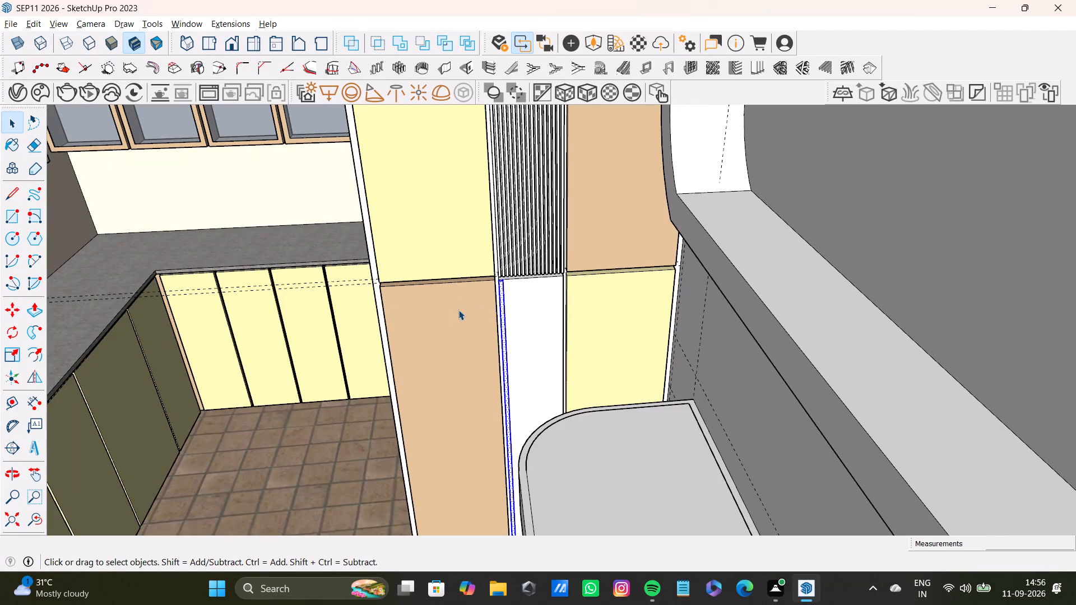
# Select the whole narrow vertical slat beside the tan door, on the white panel below the upper slats.
pyautogui.scroll(3, 455, 303)
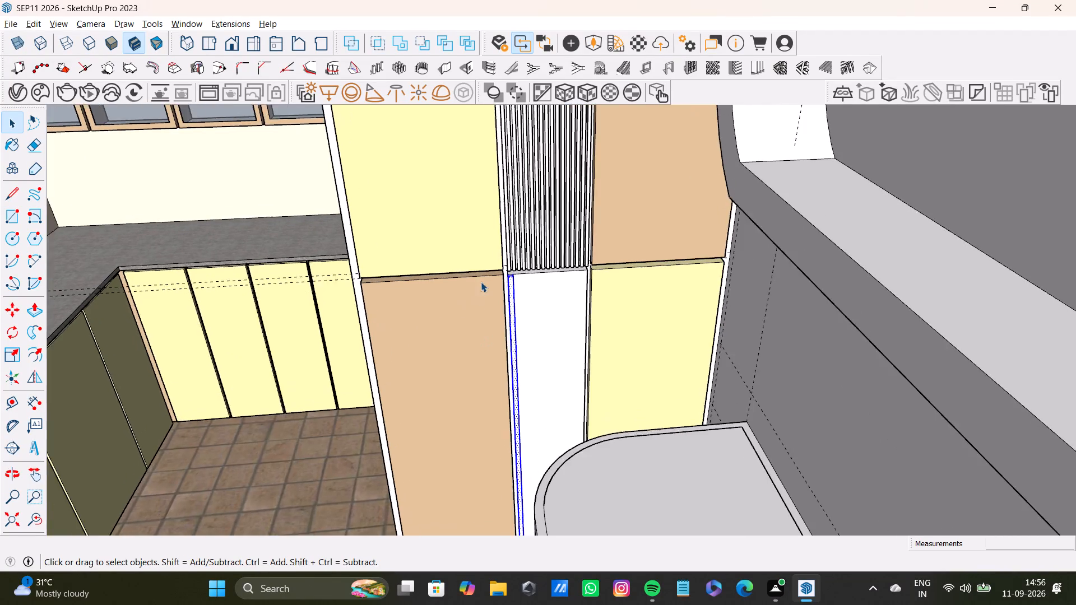
pyautogui.scroll(20, 481, 282)
pyautogui.keyDown('shift'); pyautogui.doubleClick(515, 267); pyautogui.keyUp('shift')
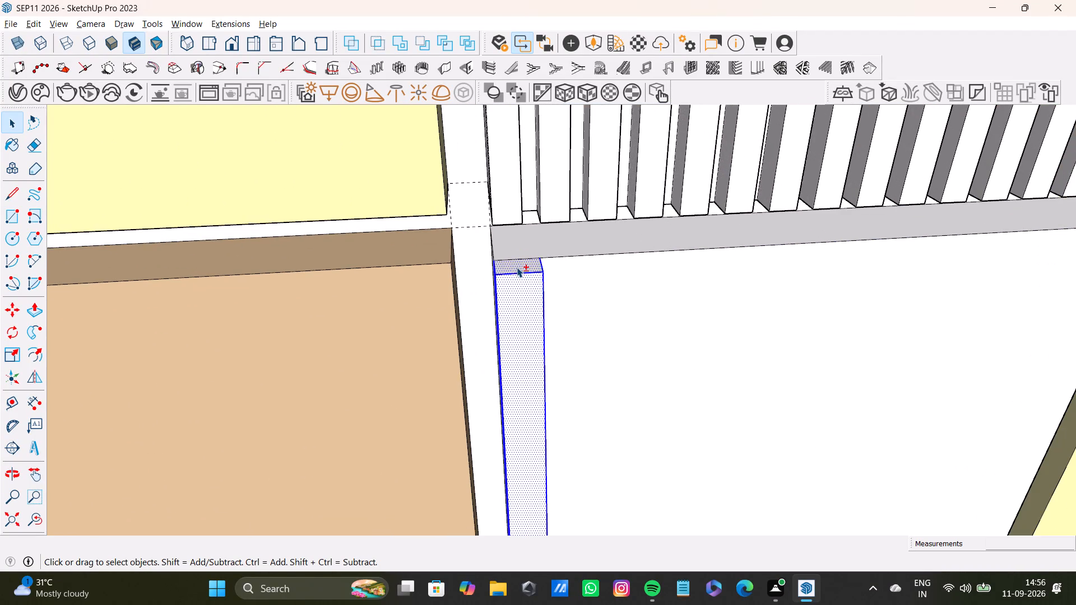
pyautogui.keyDown('shift'); pyautogui.doubleClick(522, 271); pyautogui.keyUp('shift')
pyautogui.moveTo(562, 303); pyautogui.dragTo(352, 312, button='middle')
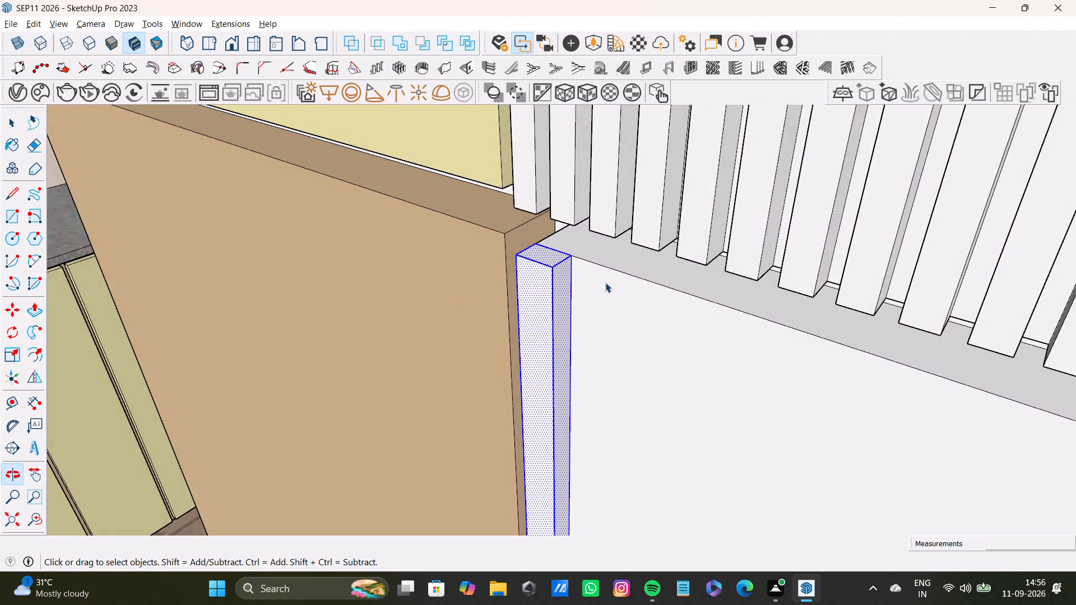
pyautogui.scroll(1, 609, 280)
pyautogui.keyDown('shift'); pyautogui.scroll(-16, 535, 280); pyautogui.keyUp('shift')
pyautogui.keyDown('shift'); pyautogui.middleClick(551, 329); pyautogui.keyUp('shift')
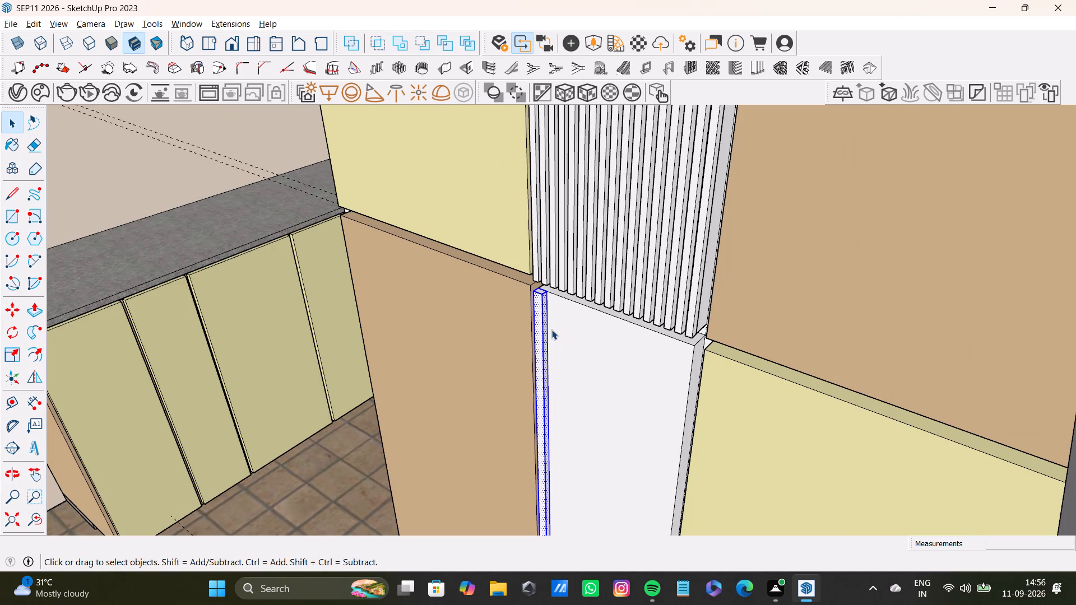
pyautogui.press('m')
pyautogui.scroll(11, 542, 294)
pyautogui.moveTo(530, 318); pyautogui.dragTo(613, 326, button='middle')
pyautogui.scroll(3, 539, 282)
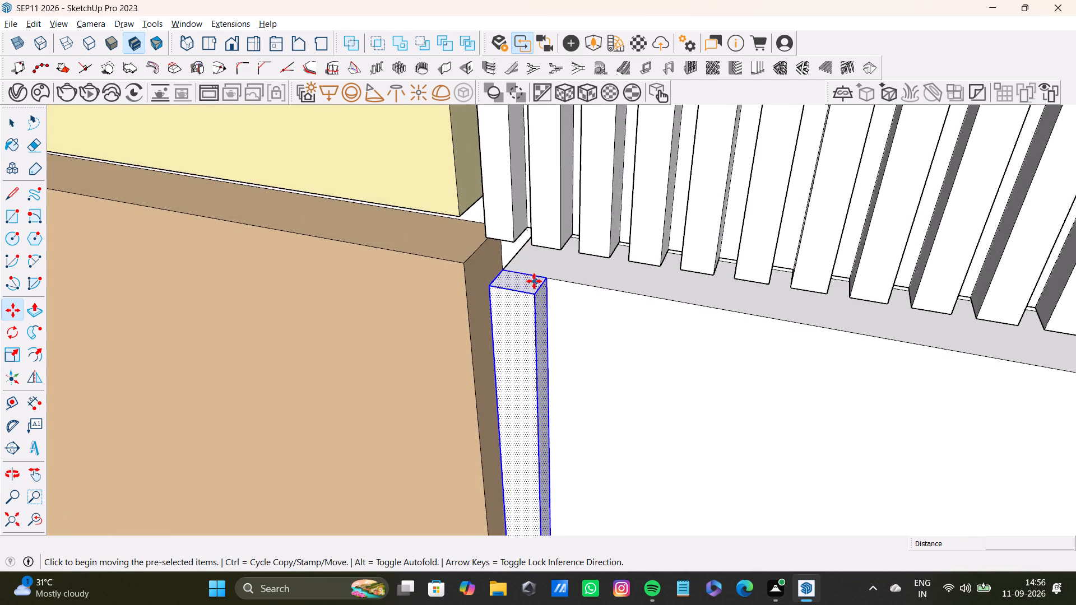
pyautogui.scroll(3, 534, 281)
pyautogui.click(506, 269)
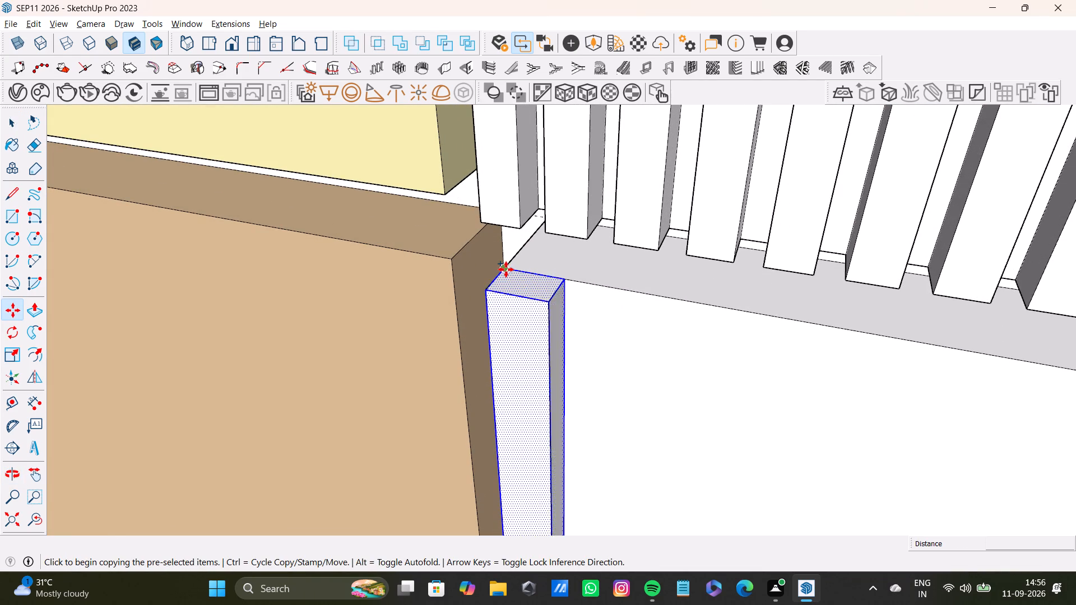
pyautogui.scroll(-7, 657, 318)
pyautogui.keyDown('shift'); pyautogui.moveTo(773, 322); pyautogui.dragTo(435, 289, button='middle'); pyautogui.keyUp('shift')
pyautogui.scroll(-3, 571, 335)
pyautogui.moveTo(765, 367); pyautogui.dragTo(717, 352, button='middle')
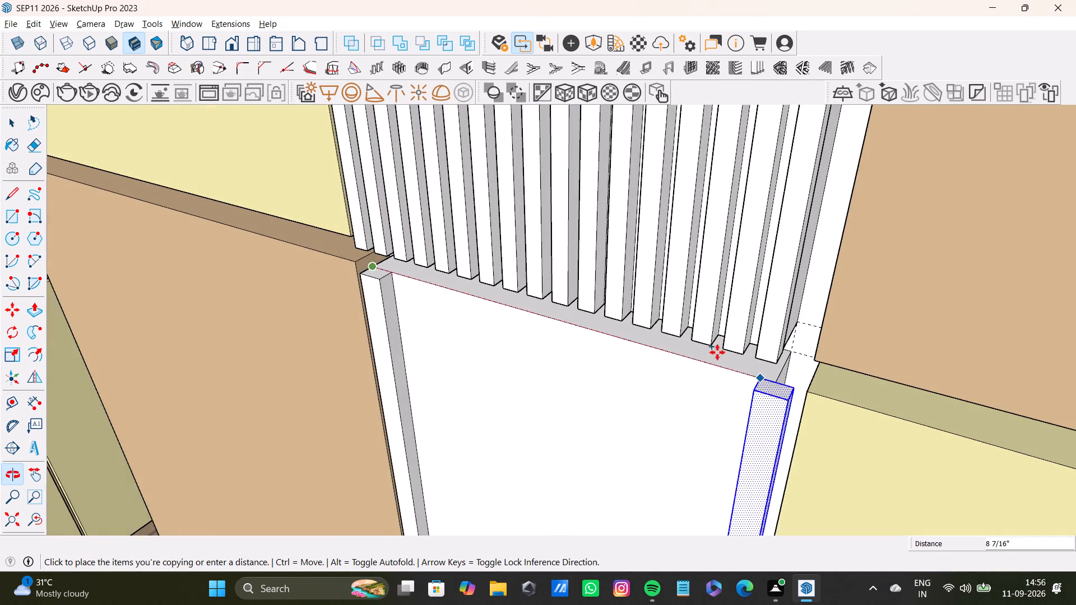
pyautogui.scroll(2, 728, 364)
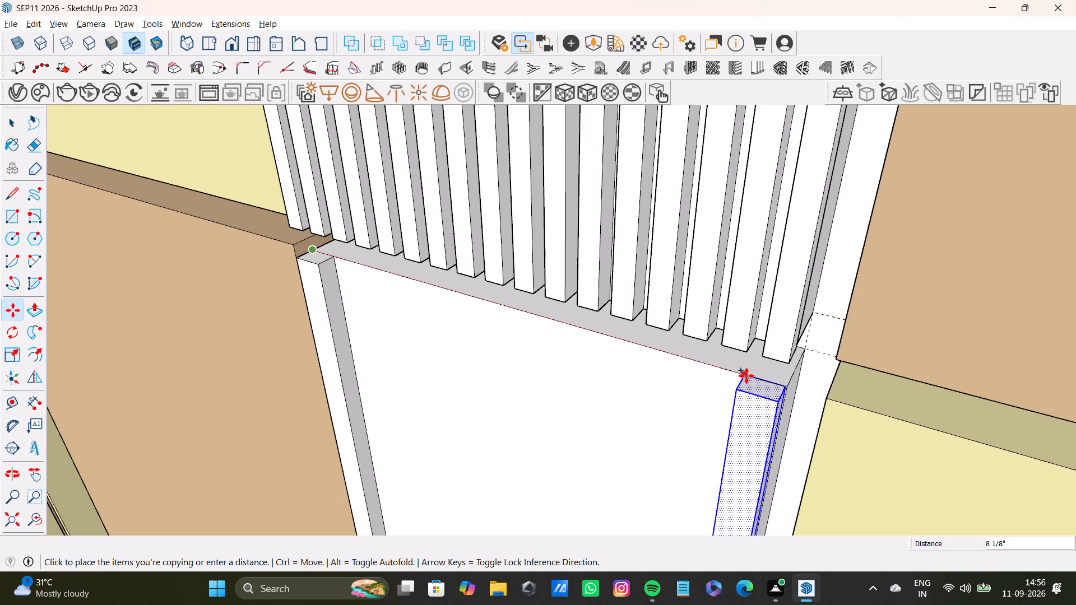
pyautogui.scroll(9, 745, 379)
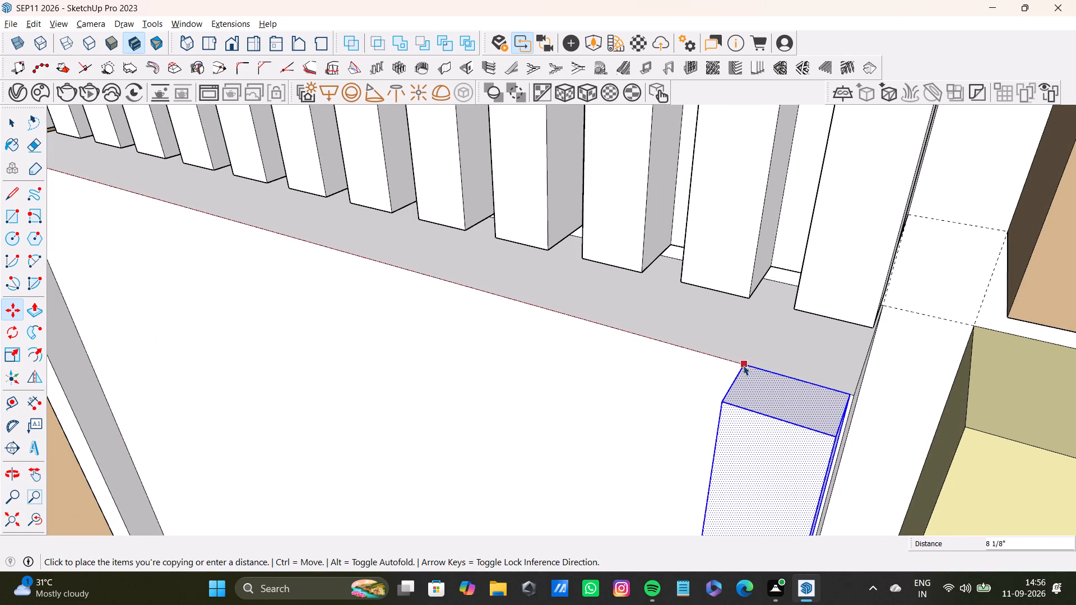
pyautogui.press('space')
# Copy the slat about 8 1/8" across to the white panel's opposite edge and divide the span into 13 equally spaced copies (/13).
pyautogui.scroll(-7, 724, 365)
pyautogui.keyDown('shift'); pyautogui.moveTo(472, 363); pyautogui.dragTo(525, 369, button='middle'); pyautogui.keyUp('shift')
pyautogui.press('m')
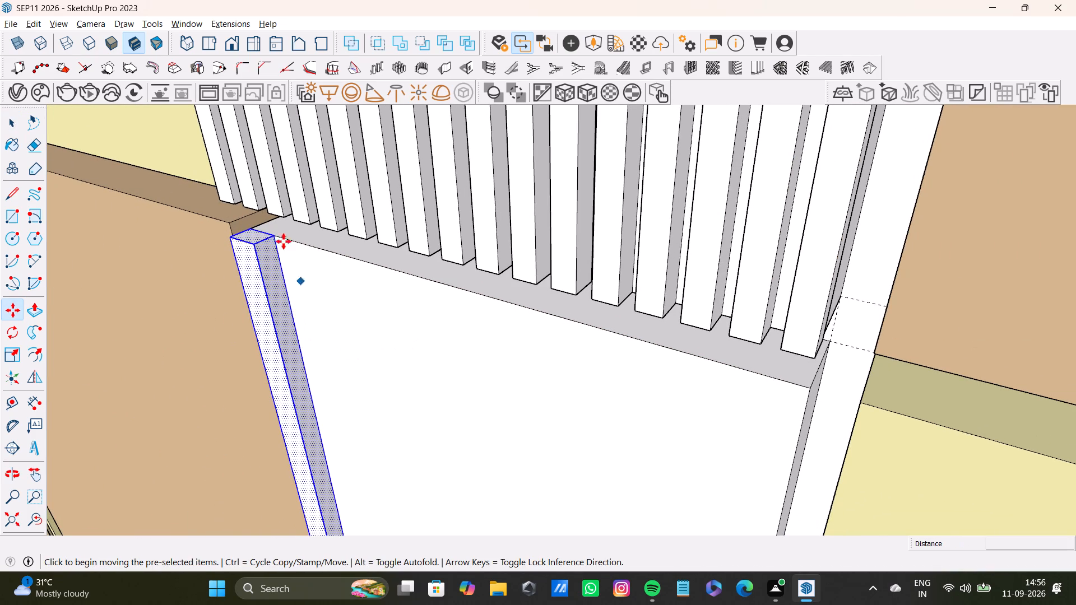
pyautogui.click(273, 238)
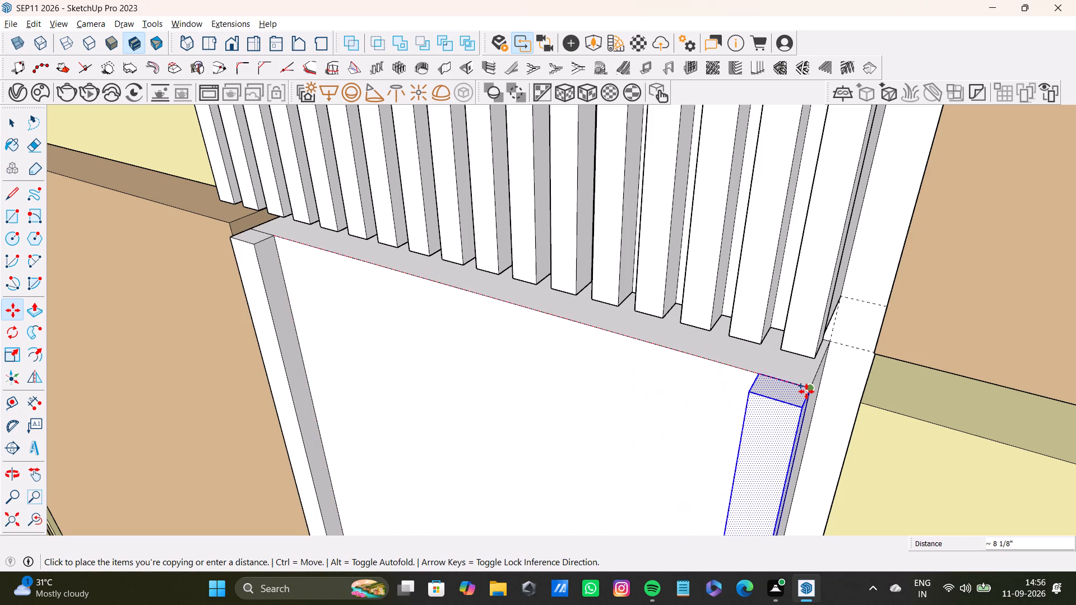
pyautogui.click(806, 392)
pyautogui.write('/13')
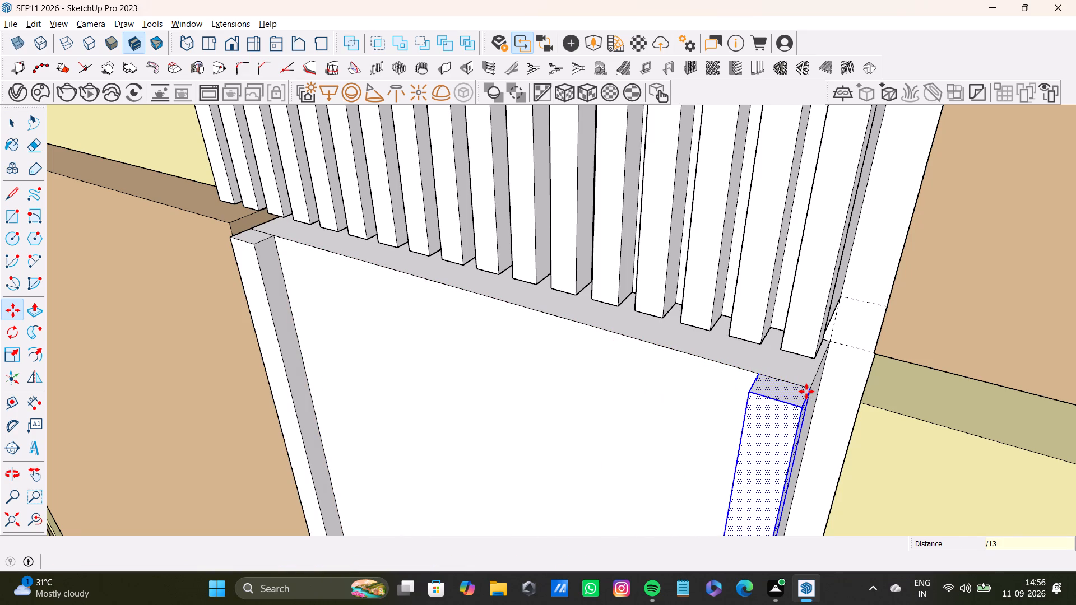
pyautogui.press('Return')
pyautogui.press('space')
# Examine the lower slat array beneath the upper slats and in the context of the whole house and kitchen.
pyautogui.scroll(-5, 367, 317)
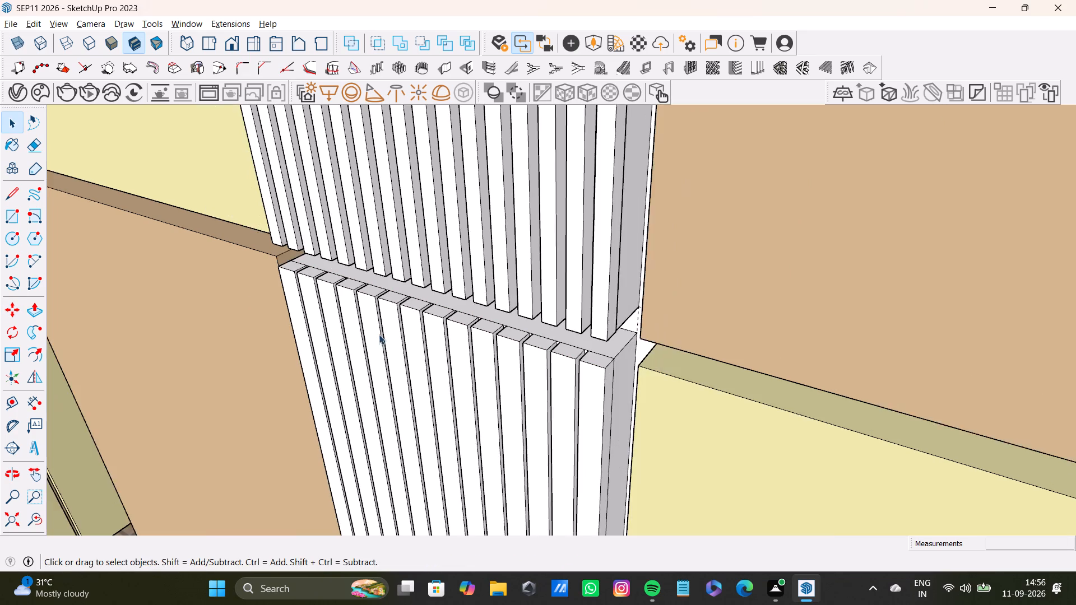
pyautogui.scroll(-9, 379, 334)
pyautogui.middleClick(392, 357)
pyautogui.click(29, 518)
pyautogui.click(15, 513)
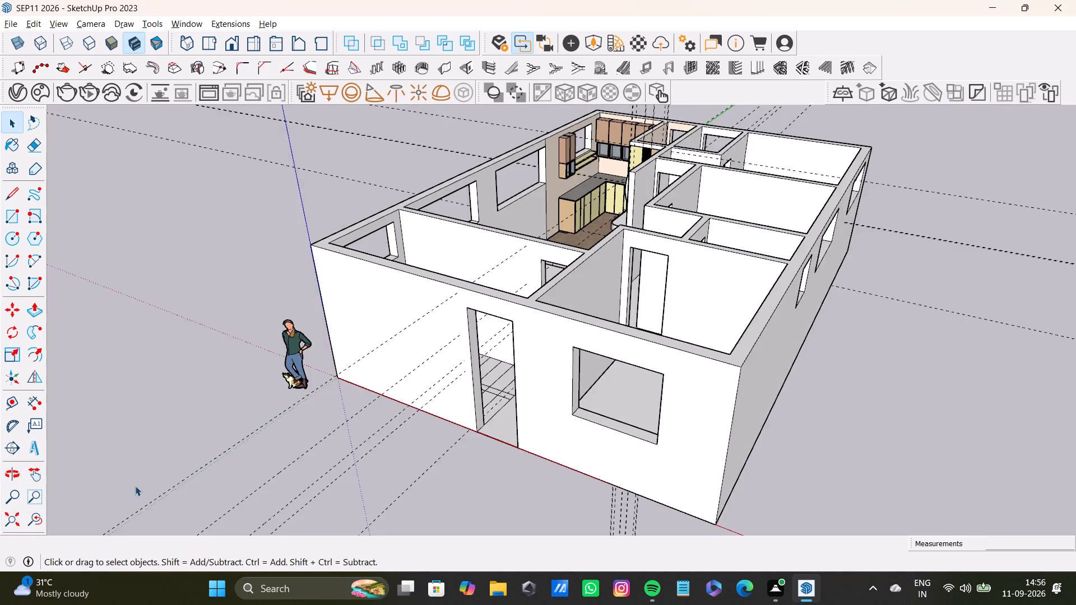
pyautogui.moveTo(194, 468); pyautogui.dragTo(446, 483, button='middle')
pyautogui.scroll(5, 474, 282)
pyautogui.keyDown('shift'); pyautogui.moveTo(477, 246); pyautogui.dragTo(429, 495, button='middle'); pyautogui.keyUp('shift')
pyautogui.keyDown('shift'); pyautogui.scroll(-1, 432, 486); pyautogui.keyUp('shift')
pyautogui.keyDown('shift'); pyautogui.scroll(12, 516, 304); pyautogui.keyUp('shift')
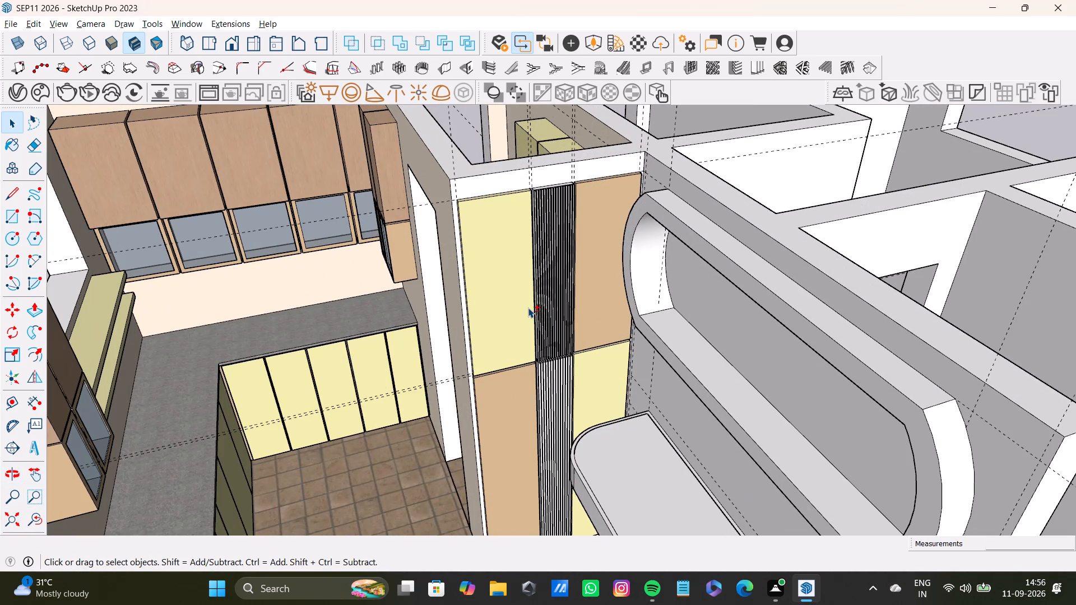
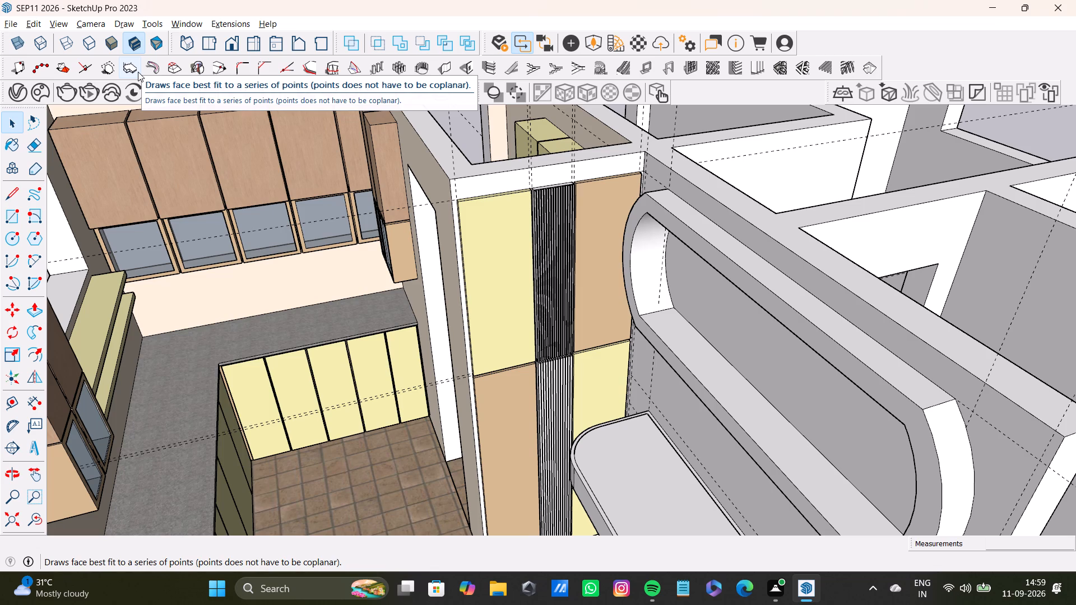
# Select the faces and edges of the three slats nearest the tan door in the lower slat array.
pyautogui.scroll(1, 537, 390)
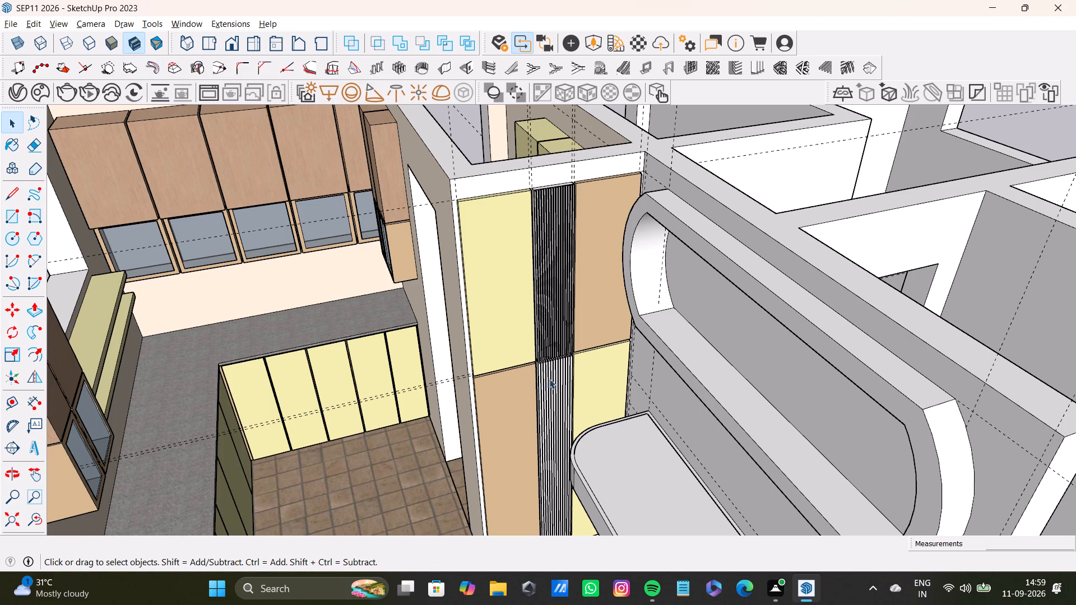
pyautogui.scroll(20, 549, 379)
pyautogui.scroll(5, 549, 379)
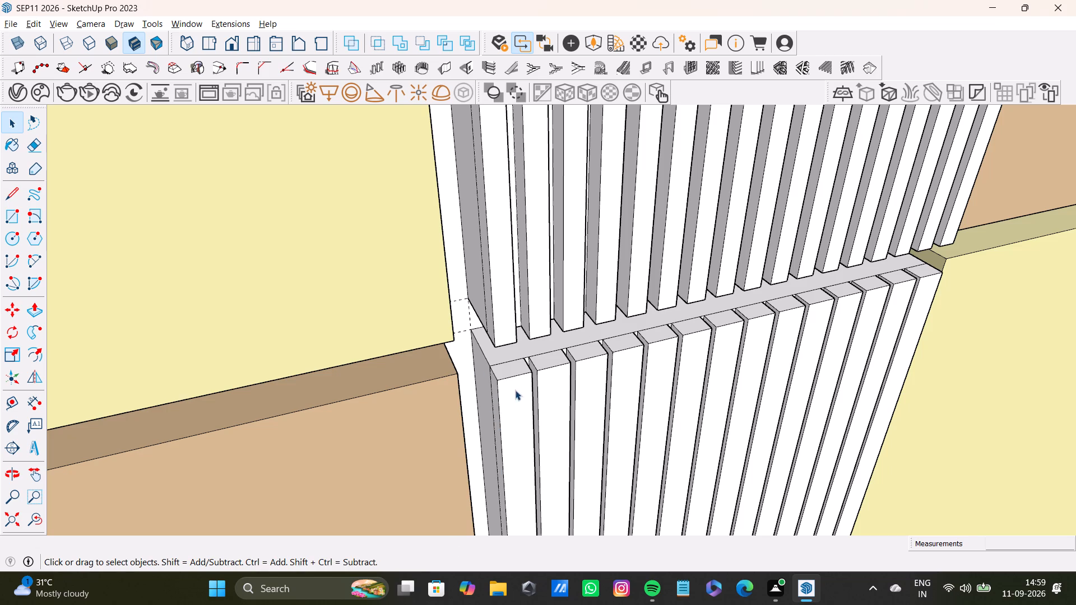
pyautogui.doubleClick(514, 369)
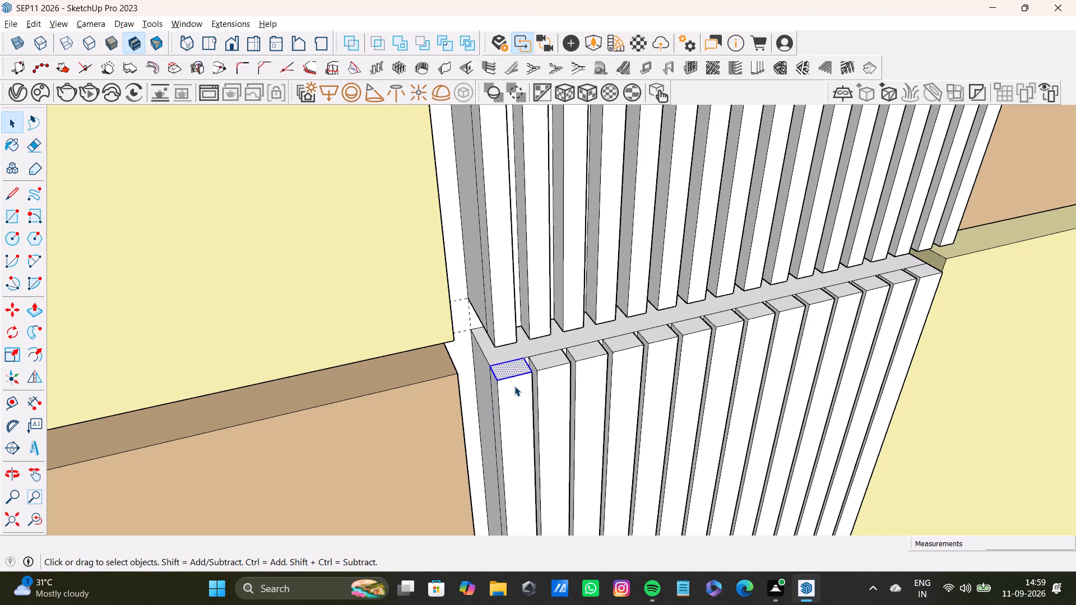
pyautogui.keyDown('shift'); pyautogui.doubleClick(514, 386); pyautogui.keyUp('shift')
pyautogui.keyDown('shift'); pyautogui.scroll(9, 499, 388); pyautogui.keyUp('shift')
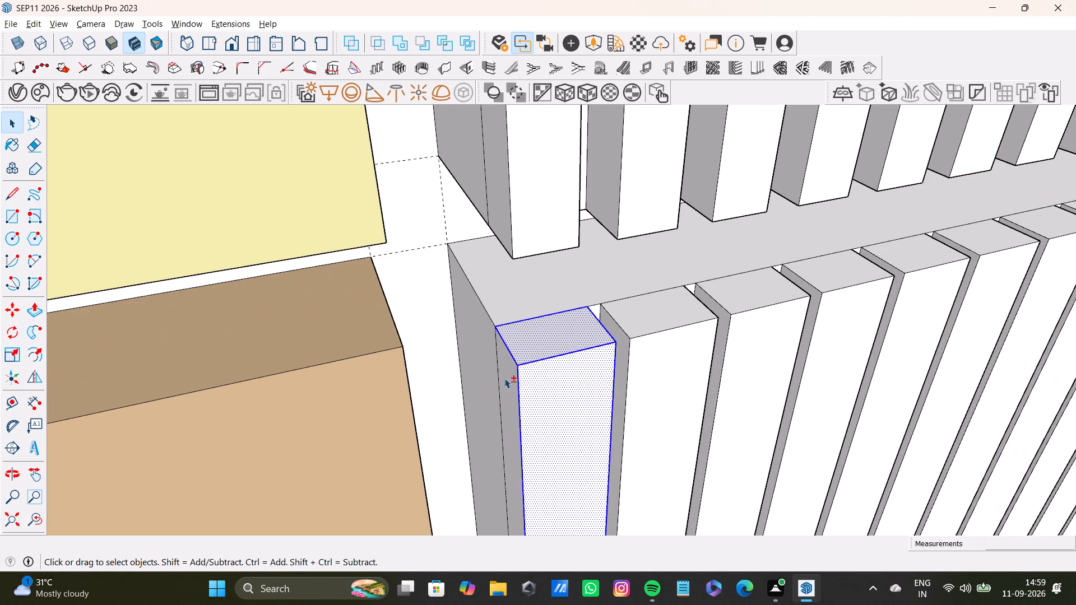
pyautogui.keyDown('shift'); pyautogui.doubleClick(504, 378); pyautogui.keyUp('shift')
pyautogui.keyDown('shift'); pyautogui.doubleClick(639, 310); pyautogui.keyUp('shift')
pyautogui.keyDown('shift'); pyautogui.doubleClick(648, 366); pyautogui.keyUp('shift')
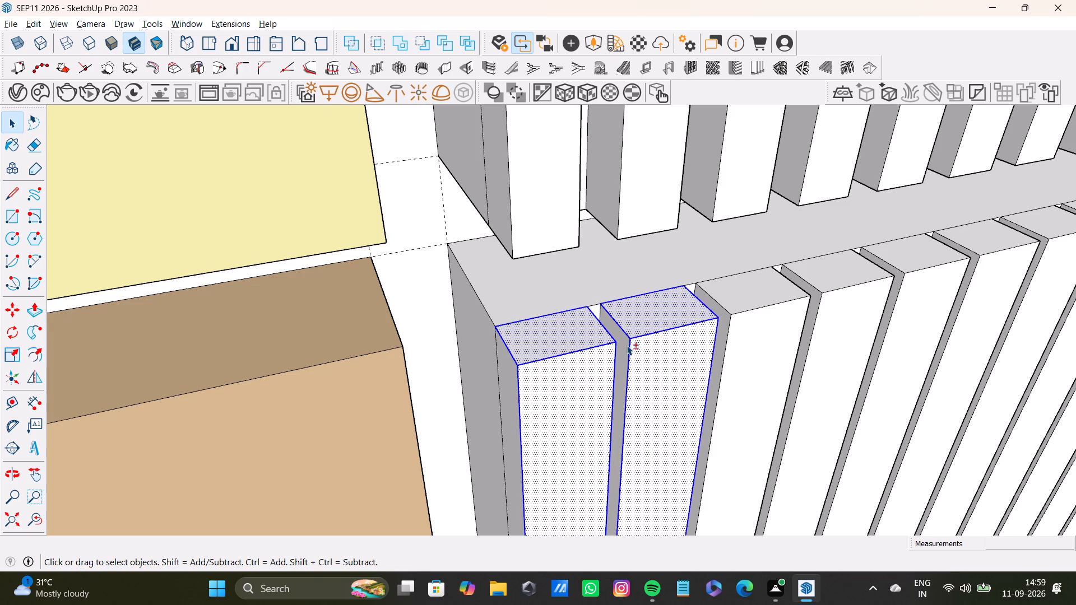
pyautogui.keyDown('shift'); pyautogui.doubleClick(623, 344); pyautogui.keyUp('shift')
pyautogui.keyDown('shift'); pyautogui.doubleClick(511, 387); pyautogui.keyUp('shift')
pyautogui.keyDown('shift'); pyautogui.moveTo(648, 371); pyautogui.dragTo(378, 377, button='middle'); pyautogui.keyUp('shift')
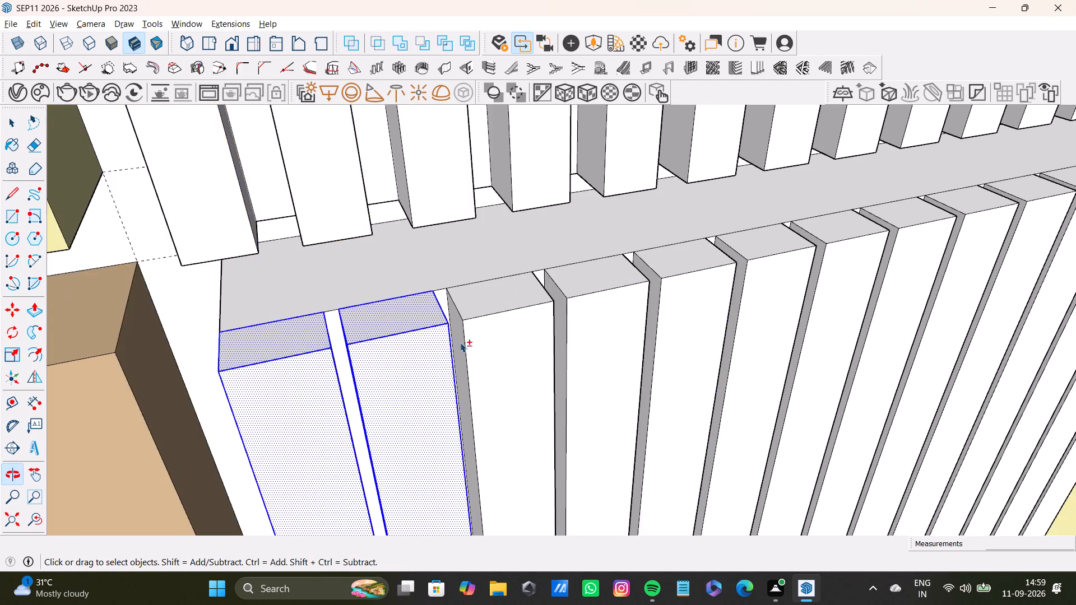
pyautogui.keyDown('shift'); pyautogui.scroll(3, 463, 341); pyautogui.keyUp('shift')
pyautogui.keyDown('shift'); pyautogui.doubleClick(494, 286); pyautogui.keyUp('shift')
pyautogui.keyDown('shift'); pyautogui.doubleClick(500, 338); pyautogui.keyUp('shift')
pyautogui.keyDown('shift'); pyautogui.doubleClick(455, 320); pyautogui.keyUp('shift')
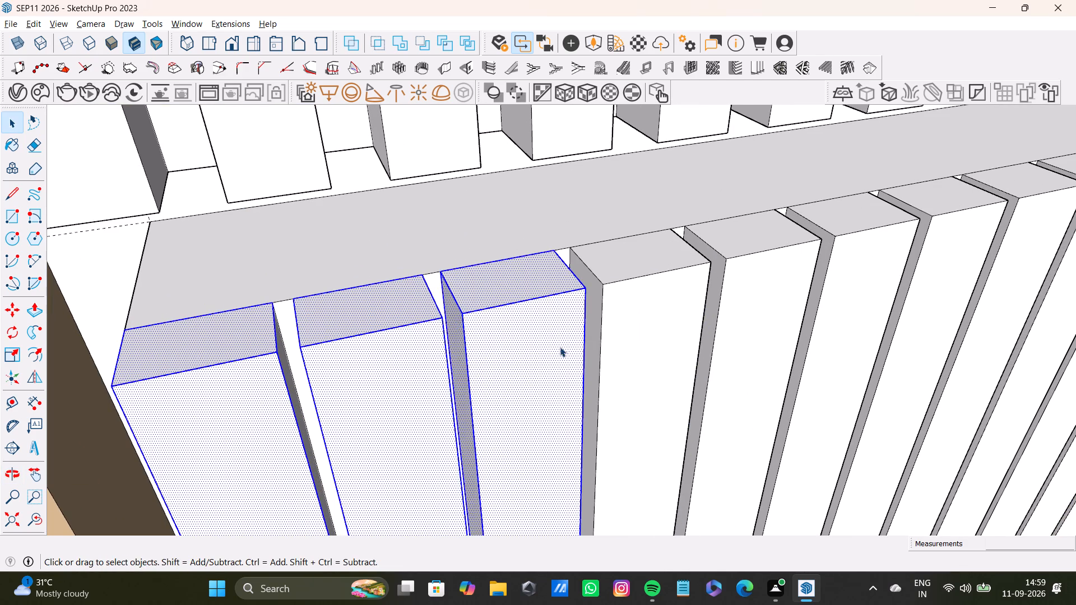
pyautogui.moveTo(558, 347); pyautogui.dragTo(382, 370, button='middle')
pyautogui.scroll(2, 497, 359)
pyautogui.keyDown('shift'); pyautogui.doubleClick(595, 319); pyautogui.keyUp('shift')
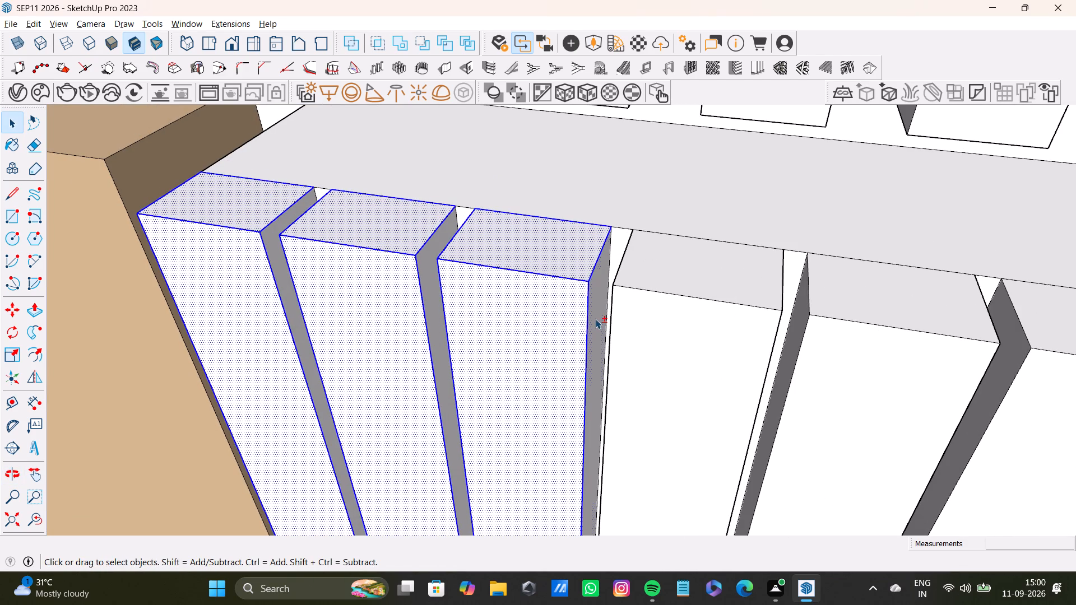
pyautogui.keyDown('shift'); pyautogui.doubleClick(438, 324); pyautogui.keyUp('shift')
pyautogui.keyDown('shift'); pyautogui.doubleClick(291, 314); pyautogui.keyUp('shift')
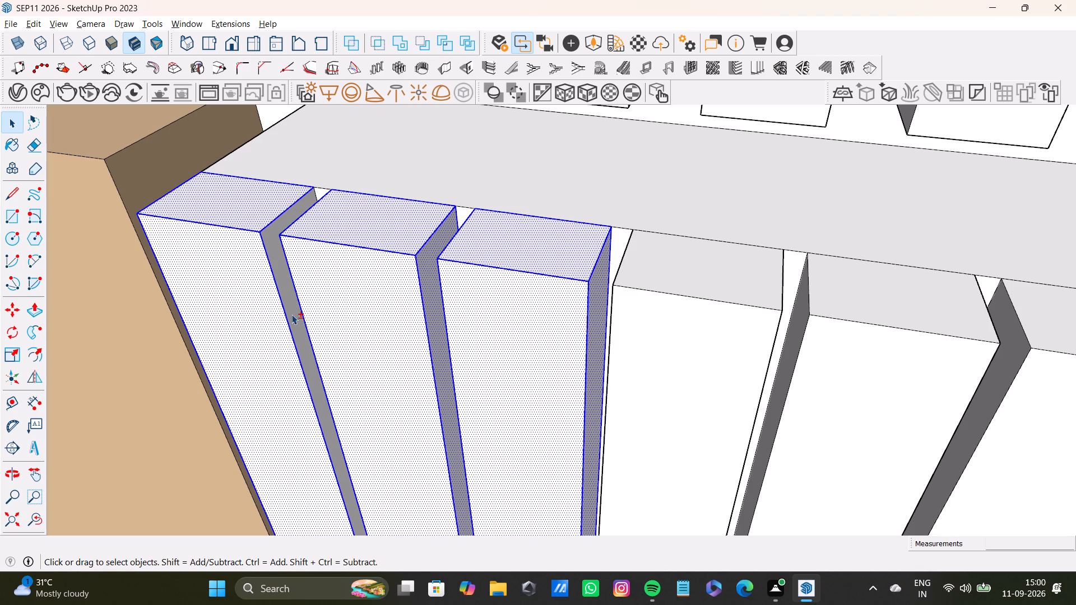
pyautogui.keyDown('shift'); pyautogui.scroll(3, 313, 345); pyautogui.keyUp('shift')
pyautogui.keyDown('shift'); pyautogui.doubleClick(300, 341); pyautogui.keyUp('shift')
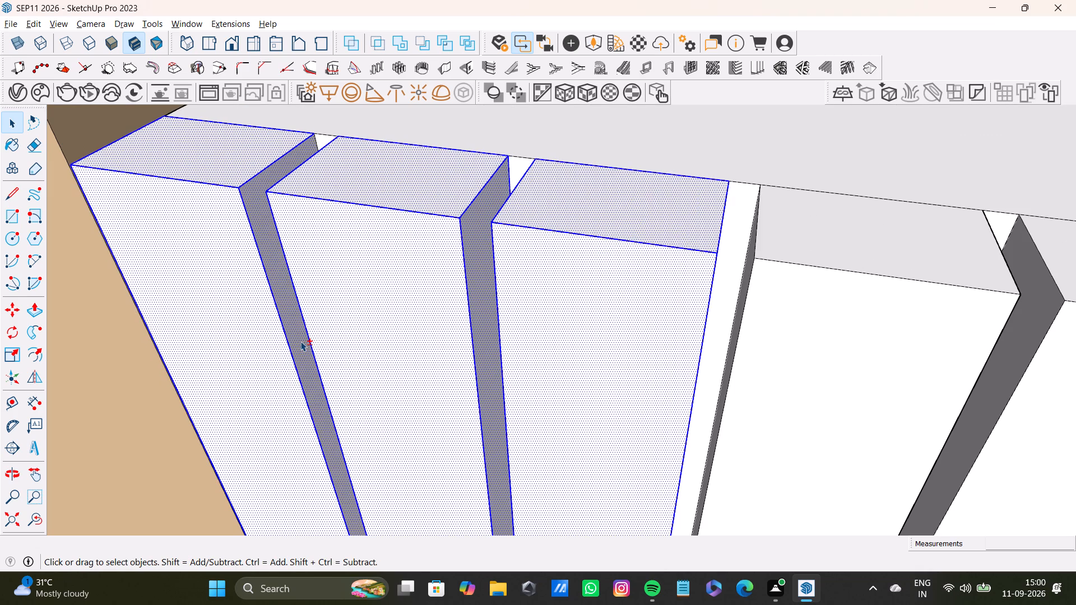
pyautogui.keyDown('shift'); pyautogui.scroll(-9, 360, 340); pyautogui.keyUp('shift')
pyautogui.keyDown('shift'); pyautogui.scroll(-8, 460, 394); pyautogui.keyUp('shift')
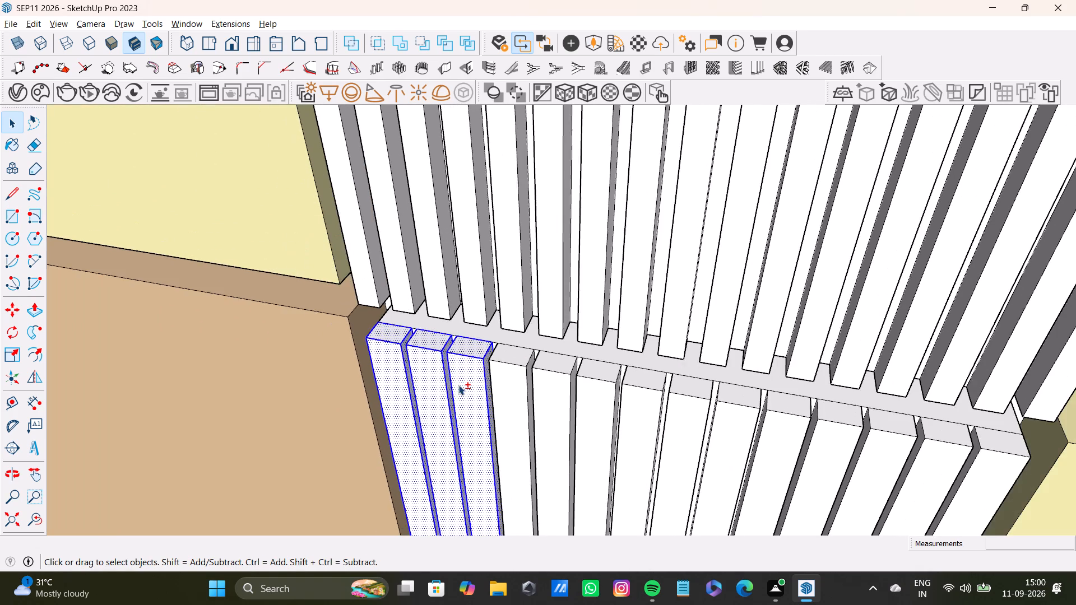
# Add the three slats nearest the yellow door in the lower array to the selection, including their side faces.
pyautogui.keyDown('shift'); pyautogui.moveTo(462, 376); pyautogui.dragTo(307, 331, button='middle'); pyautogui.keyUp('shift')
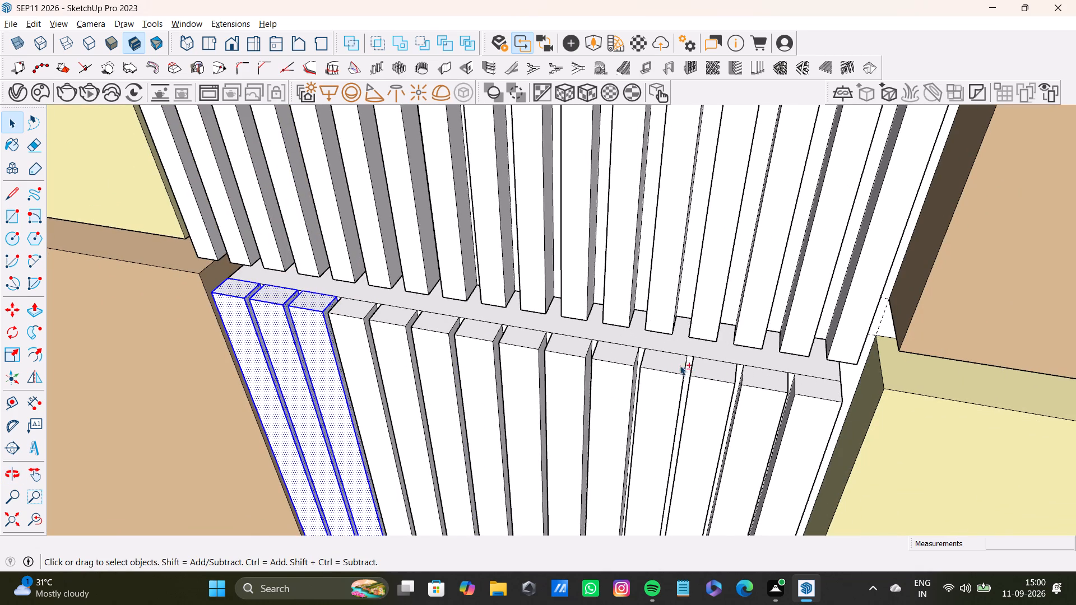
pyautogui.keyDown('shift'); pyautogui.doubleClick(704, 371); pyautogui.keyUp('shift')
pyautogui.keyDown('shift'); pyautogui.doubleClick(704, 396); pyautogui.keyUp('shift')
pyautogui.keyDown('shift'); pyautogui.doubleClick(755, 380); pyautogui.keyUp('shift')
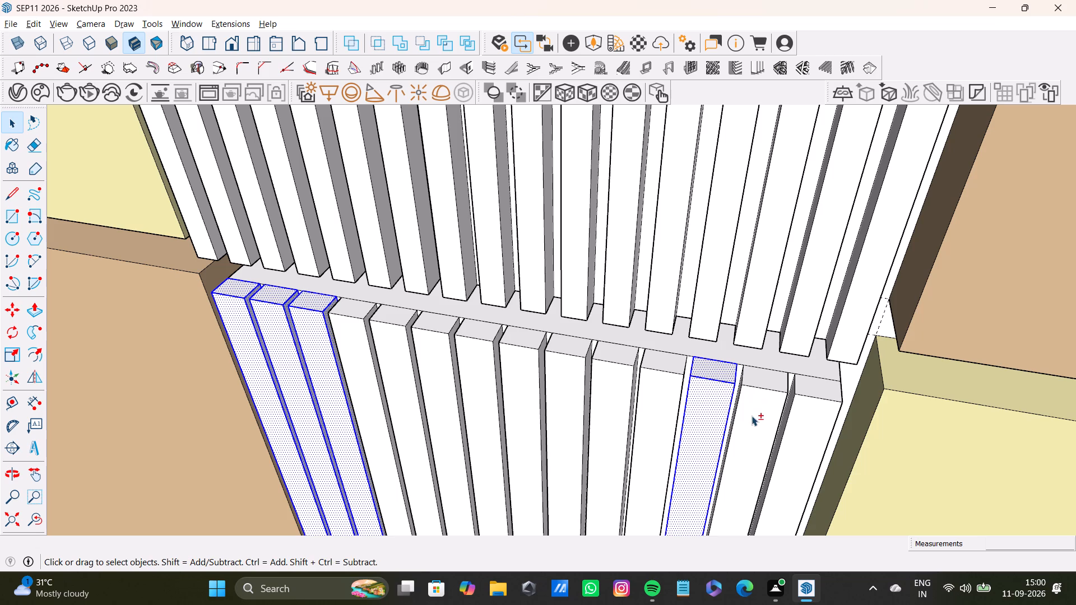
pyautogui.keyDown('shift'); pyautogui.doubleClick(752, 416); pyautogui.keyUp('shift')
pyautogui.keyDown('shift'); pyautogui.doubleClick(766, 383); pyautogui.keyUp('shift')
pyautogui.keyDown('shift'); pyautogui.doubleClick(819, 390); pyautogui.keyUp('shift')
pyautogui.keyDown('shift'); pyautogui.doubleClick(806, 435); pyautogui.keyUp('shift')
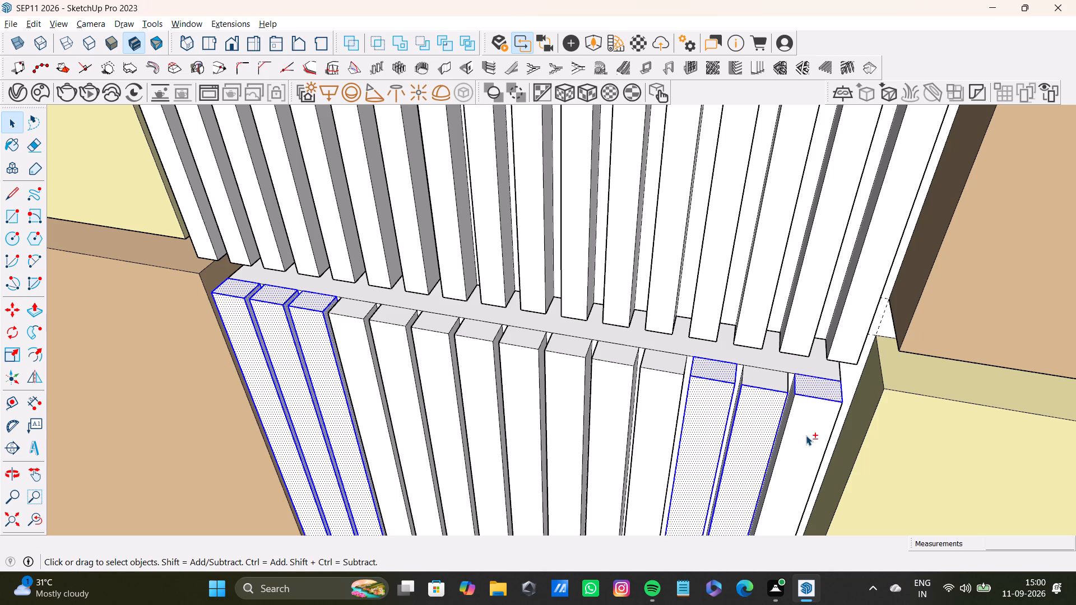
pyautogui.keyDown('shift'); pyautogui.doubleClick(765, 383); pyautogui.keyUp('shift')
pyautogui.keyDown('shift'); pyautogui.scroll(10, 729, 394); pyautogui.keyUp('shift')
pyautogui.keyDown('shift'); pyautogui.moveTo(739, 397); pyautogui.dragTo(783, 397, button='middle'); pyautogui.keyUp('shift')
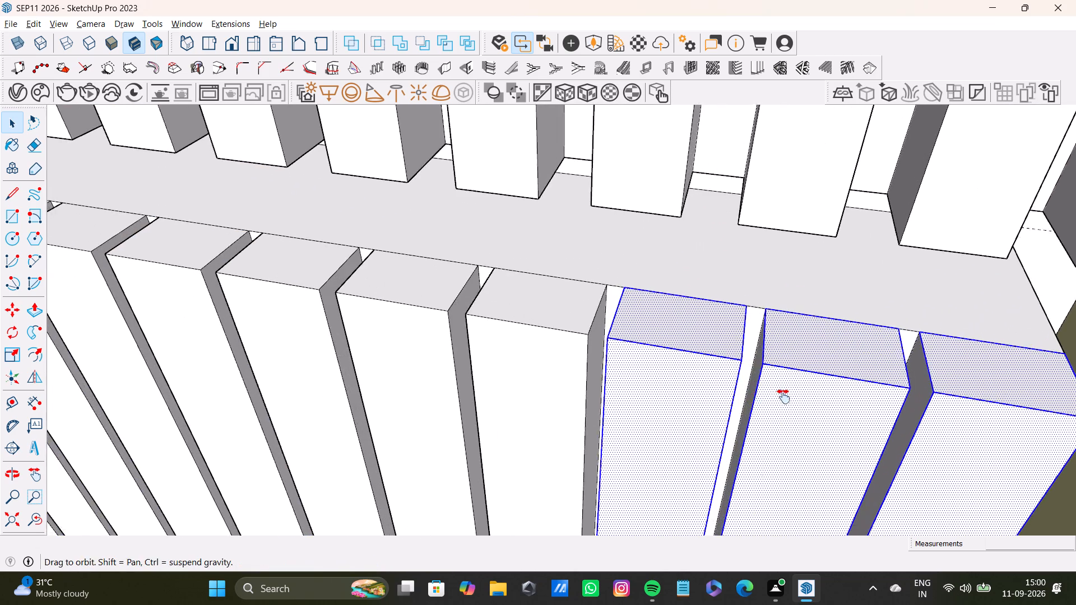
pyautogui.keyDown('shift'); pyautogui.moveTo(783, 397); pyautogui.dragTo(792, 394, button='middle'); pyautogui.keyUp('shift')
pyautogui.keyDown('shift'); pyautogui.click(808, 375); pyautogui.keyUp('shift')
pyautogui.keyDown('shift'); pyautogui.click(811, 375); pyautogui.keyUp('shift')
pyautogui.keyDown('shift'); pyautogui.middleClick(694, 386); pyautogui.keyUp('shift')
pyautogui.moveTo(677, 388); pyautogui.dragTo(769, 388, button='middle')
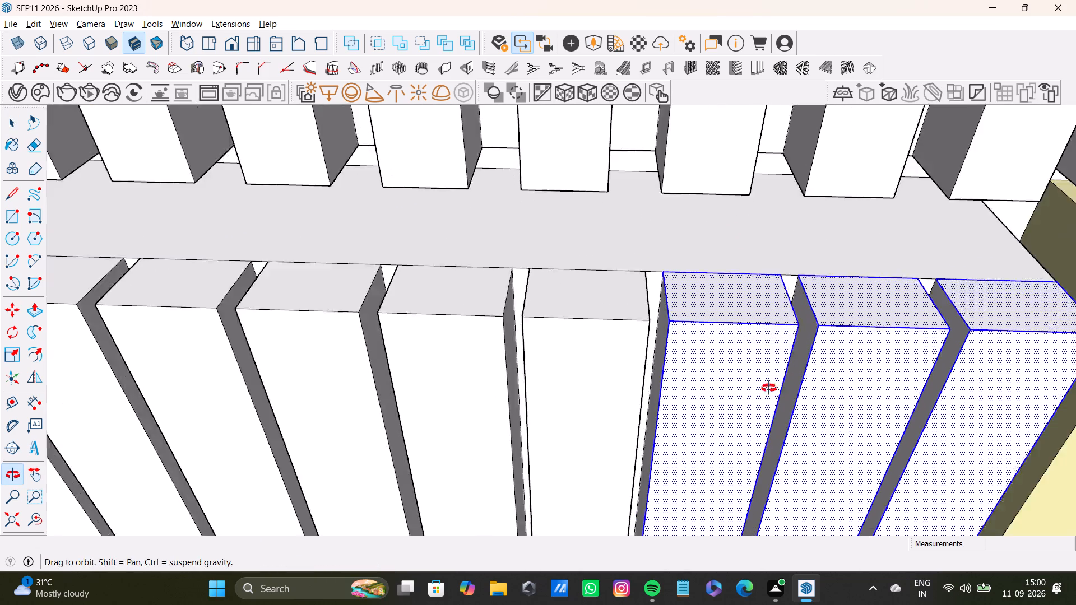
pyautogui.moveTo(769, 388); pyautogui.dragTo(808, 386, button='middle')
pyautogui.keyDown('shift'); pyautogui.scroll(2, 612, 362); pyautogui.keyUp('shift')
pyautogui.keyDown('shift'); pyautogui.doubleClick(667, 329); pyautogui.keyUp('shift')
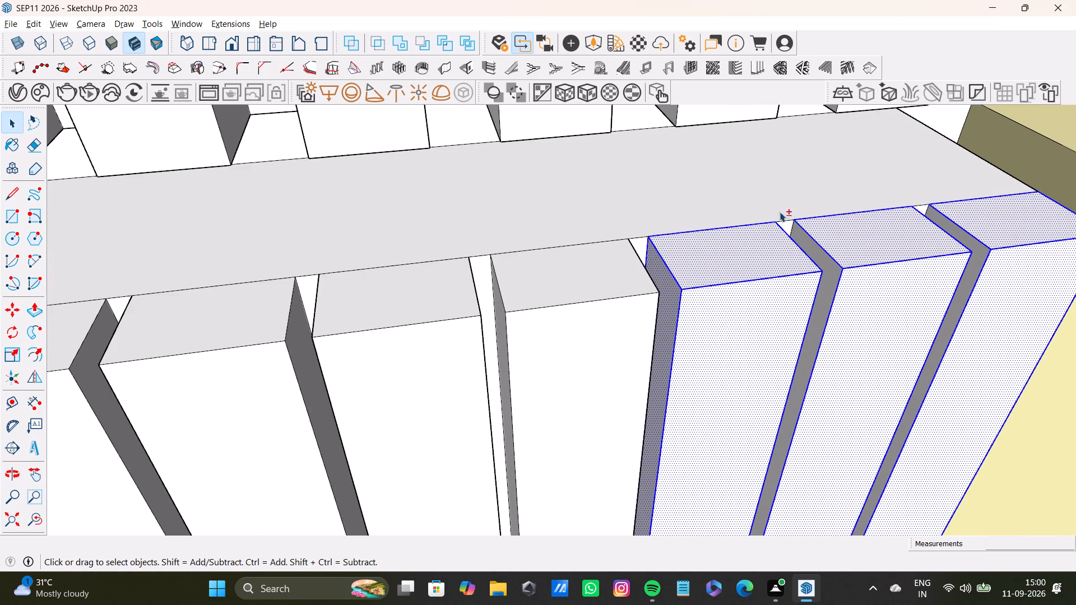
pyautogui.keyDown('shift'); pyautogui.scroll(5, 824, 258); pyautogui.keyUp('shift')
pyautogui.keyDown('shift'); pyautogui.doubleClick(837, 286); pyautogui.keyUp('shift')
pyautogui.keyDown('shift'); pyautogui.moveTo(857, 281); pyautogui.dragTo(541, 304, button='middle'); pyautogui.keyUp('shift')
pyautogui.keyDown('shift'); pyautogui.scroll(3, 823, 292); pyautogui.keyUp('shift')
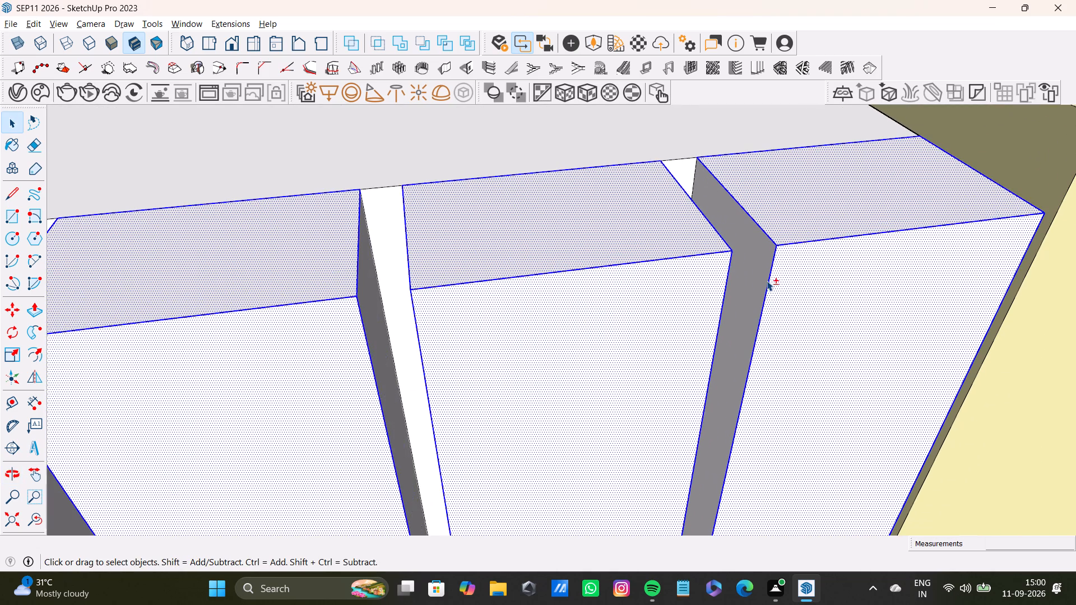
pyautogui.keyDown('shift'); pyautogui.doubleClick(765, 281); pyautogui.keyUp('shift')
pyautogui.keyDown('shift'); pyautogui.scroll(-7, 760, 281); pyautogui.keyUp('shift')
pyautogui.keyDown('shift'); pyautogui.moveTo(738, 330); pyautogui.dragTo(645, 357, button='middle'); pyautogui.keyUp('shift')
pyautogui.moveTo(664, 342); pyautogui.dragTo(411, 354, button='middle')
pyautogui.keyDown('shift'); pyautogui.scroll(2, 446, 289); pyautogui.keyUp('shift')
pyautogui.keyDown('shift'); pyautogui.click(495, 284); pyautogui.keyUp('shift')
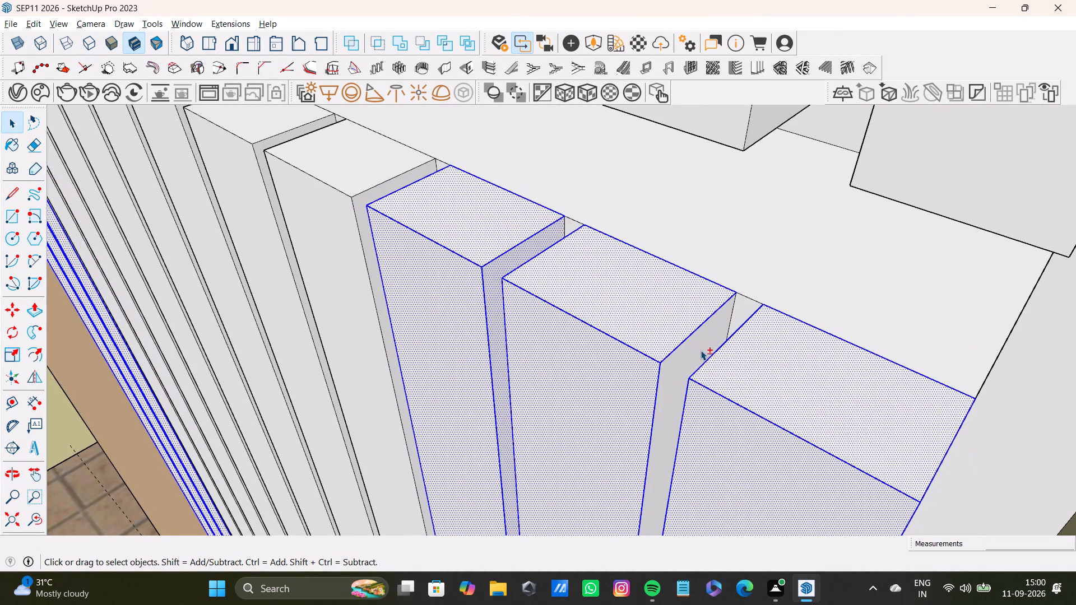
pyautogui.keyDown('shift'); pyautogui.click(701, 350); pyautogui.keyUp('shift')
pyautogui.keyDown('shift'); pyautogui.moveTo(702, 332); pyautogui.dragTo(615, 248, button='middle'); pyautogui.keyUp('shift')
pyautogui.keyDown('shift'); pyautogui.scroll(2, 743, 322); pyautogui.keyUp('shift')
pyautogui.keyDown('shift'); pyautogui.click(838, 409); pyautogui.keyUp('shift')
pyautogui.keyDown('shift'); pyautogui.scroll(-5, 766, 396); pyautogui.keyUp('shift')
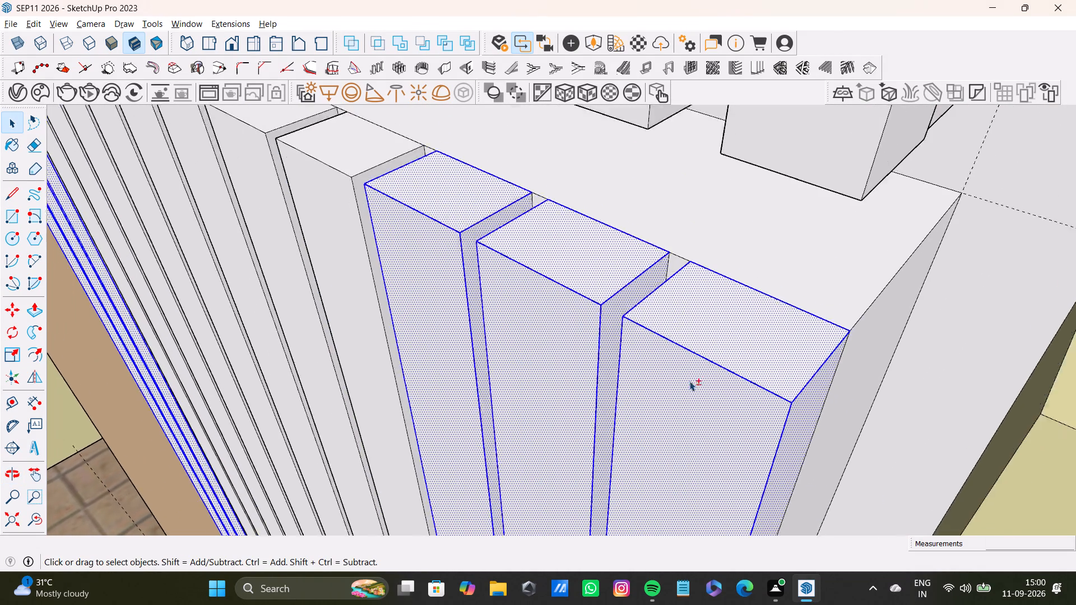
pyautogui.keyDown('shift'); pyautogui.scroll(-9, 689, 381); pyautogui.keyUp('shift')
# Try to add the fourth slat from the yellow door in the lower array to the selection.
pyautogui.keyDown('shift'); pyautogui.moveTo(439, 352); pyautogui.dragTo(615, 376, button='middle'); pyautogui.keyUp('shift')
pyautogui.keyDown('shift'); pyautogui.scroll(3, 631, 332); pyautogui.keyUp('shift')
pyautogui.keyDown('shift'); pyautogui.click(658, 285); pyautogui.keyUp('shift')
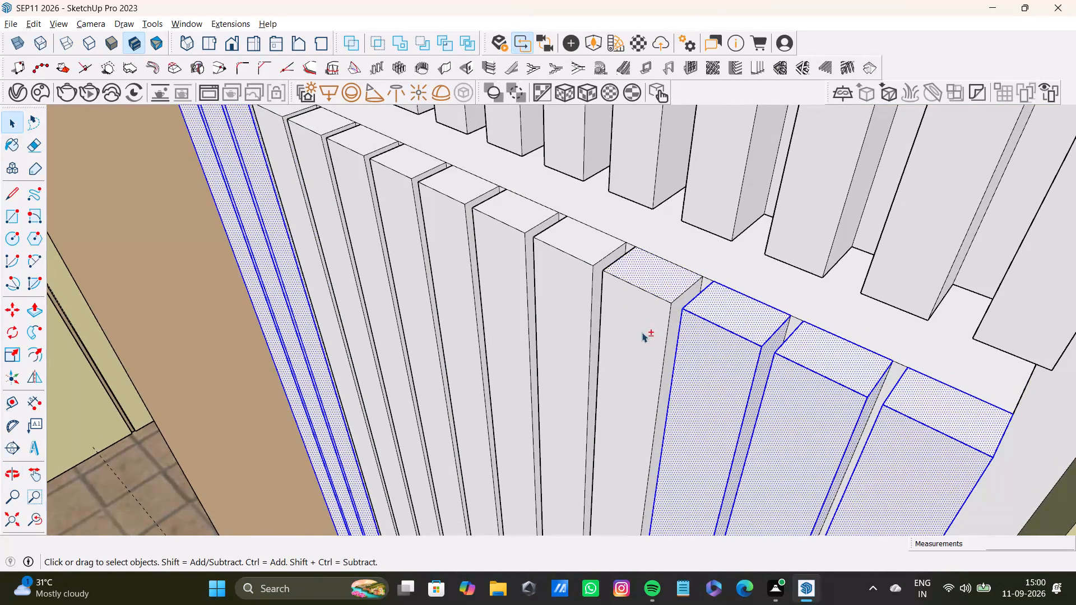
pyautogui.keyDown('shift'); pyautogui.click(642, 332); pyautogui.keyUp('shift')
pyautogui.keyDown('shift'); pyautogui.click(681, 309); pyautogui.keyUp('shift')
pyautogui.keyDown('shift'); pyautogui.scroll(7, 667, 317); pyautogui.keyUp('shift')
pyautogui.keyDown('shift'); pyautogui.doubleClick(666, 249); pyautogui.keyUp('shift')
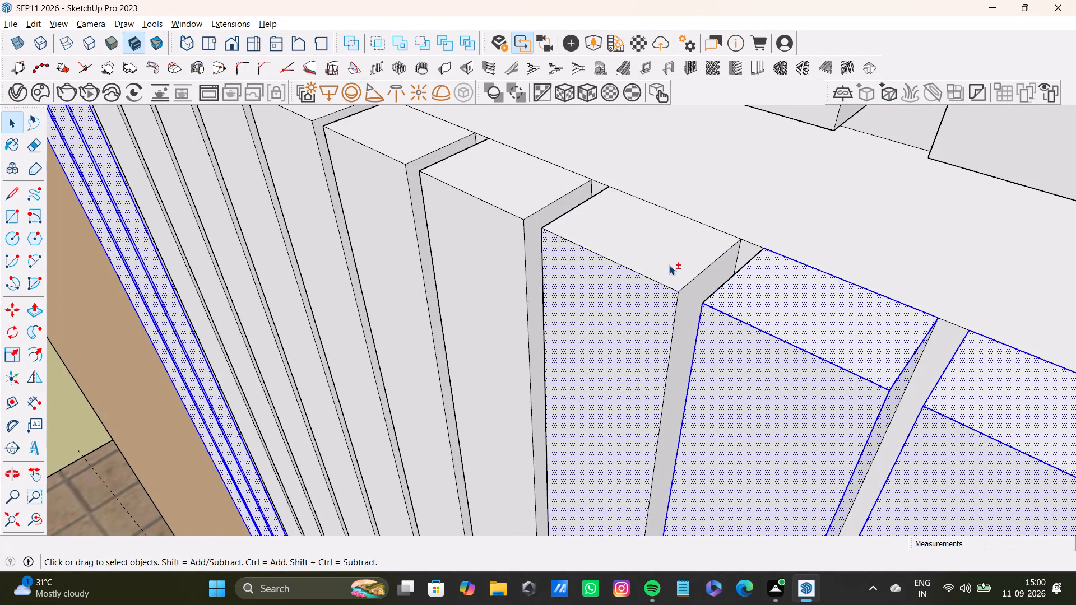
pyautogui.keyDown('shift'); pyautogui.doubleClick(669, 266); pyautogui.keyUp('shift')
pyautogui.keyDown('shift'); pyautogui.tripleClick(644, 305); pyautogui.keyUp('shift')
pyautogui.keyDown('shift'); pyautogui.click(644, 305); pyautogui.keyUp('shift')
# Select the top, front and side faces of the fourth and fifth slats from the yellow door in the lower array.
pyautogui.keyDown('shift'); pyautogui.doubleClick(657, 258); pyautogui.keyUp('shift')
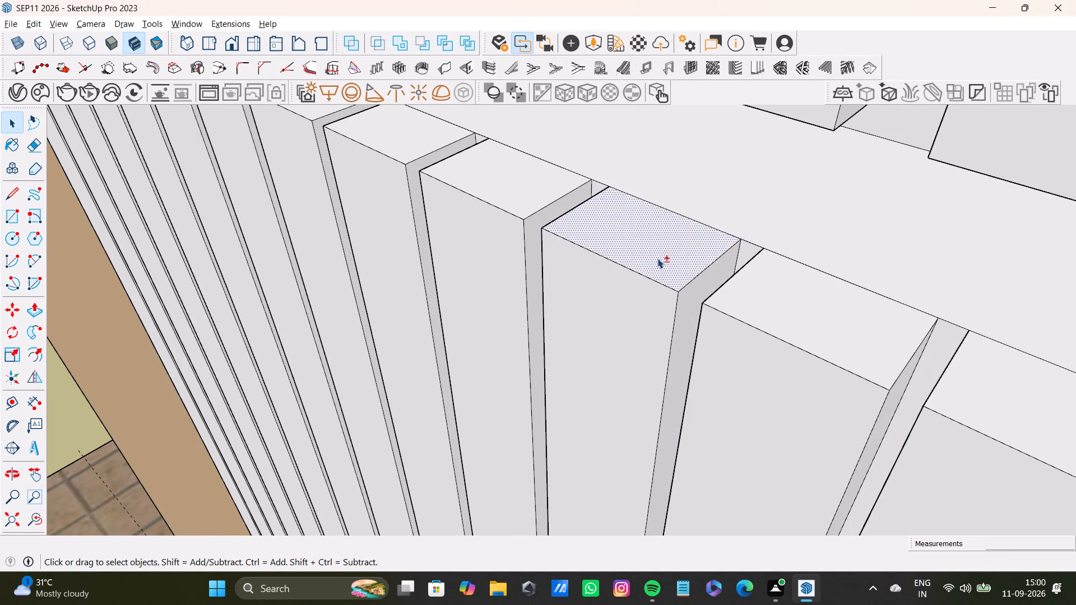
pyautogui.keyDown('shift'); pyautogui.doubleClick(645, 305); pyautogui.keyUp('shift')
pyautogui.keyDown('shift'); pyautogui.doubleClick(683, 297); pyautogui.keyUp('shift')
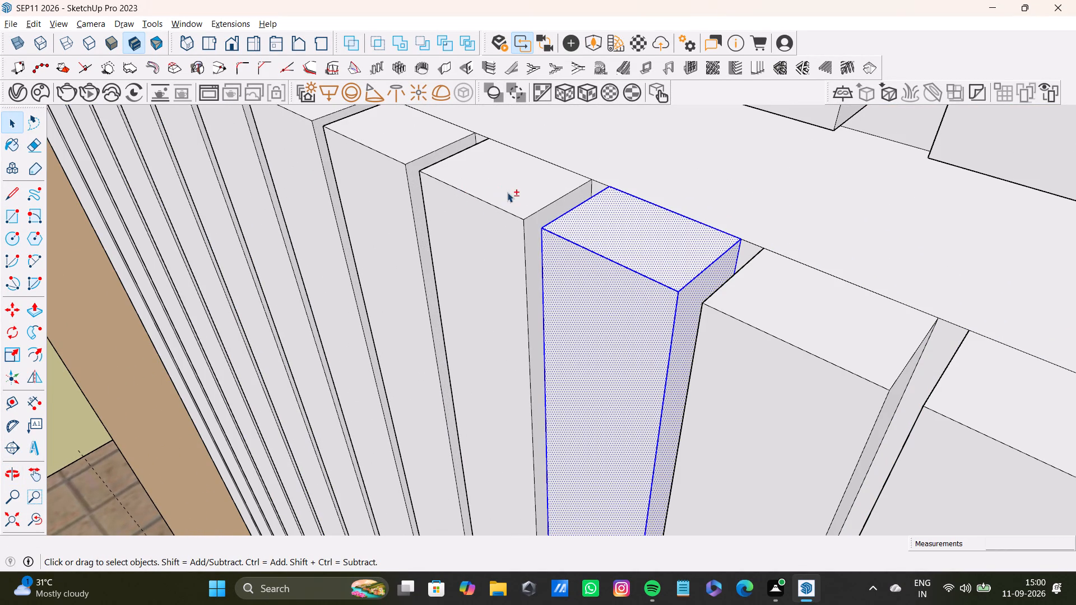
pyautogui.keyDown('shift'); pyautogui.doubleClick(507, 192); pyautogui.keyUp('shift')
pyautogui.keyDown('shift'); pyautogui.doubleClick(486, 235); pyautogui.keyUp('shift')
pyautogui.keyDown('shift'); pyautogui.scroll(6, 521, 225); pyautogui.keyUp('shift')
pyautogui.keyDown('shift'); pyautogui.doubleClick(550, 236); pyautogui.keyUp('shift')
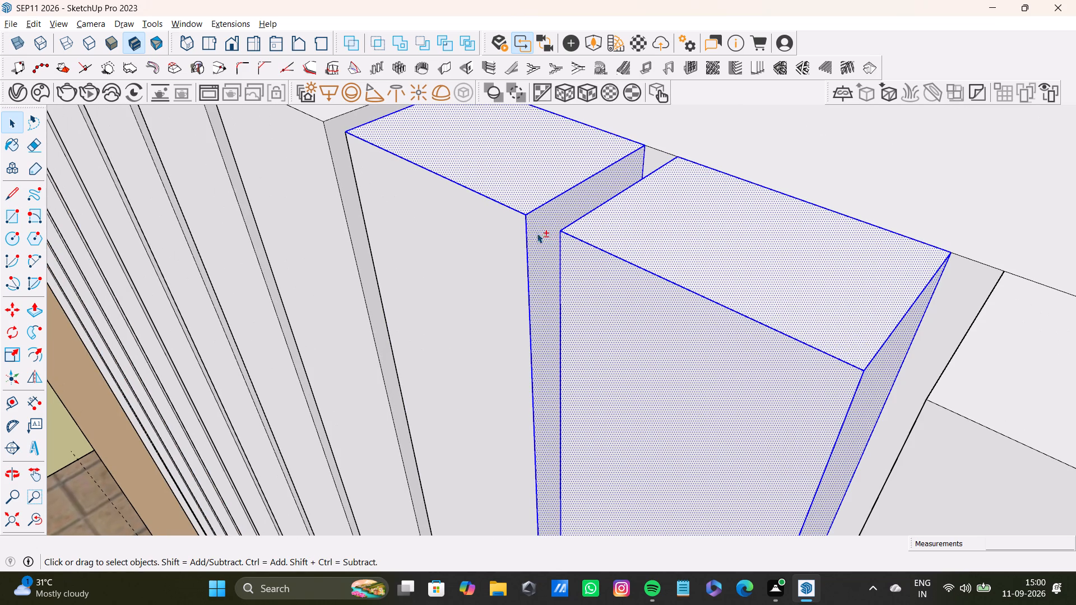
pyautogui.keyDown('shift'); pyautogui.doubleClick(514, 233); pyautogui.keyUp('shift')
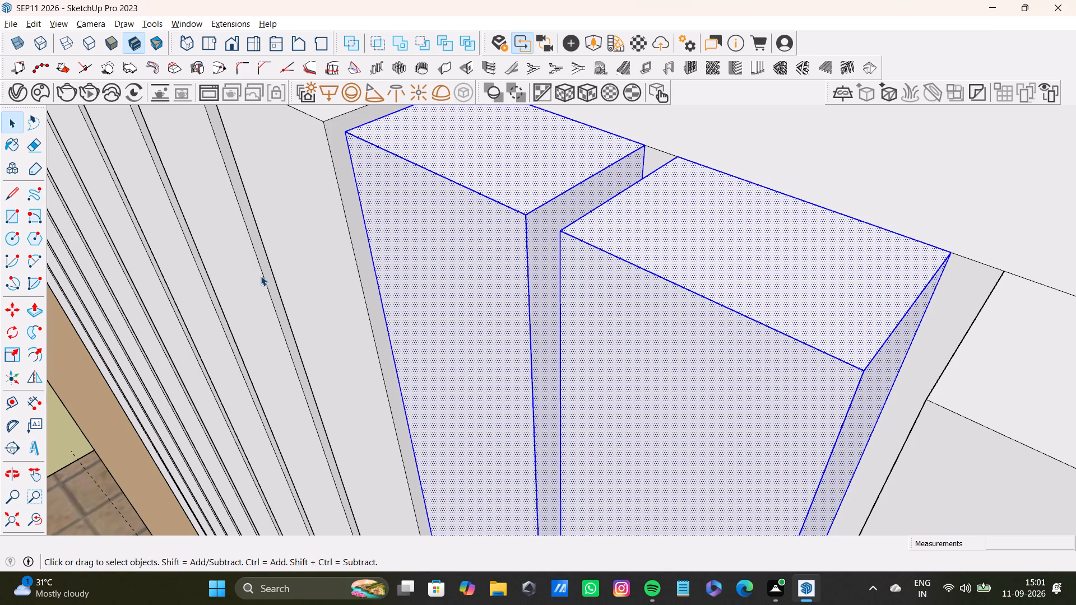
# Add the three slats nearest the yellow door in the lower array to the selection, including their side faces.
pyautogui.keyDown('shift'); pyautogui.scroll(-7, 267, 243); pyautogui.keyUp('shift')
pyautogui.keyDown('shift'); pyautogui.moveTo(289, 257); pyautogui.dragTo(412, 280, button='middle'); pyautogui.keyUp('shift')
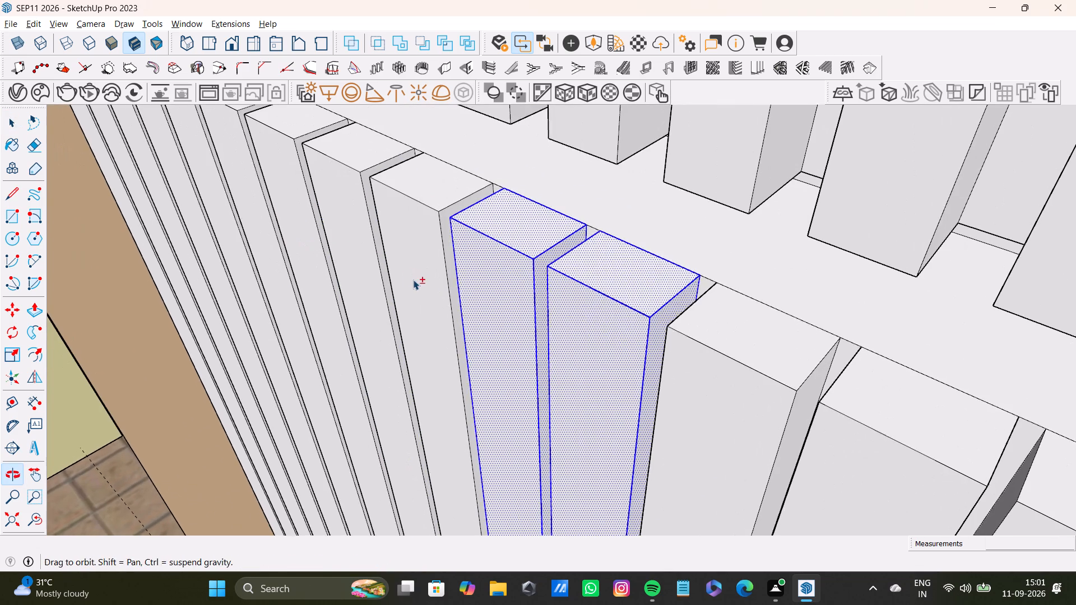
pyautogui.keyDown('shift'); pyautogui.scroll(-4, 518, 352); pyautogui.keyUp('shift')
pyautogui.keyDown('shift'); pyautogui.scroll(1, 628, 366); pyautogui.keyUp('shift')
pyautogui.keyDown('shift'); pyautogui.scroll(-7, 625, 369); pyautogui.keyUp('shift')
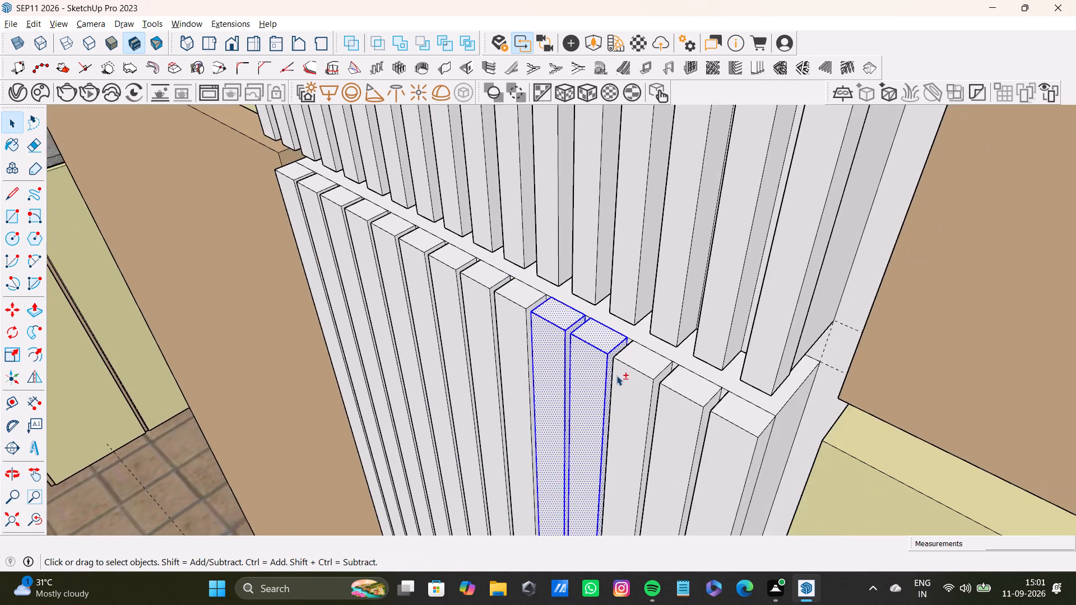
pyautogui.keyDown('shift'); pyautogui.scroll(3, 616, 375); pyautogui.keyUp('shift')
pyautogui.keyDown('shift'); pyautogui.doubleClick(649, 359); pyautogui.keyUp('shift')
pyautogui.keyDown('shift'); pyautogui.doubleClick(646, 398); pyautogui.keyUp('shift')
pyautogui.keyDown('shift'); pyautogui.scroll(8, 664, 394); pyautogui.keyUp('shift')
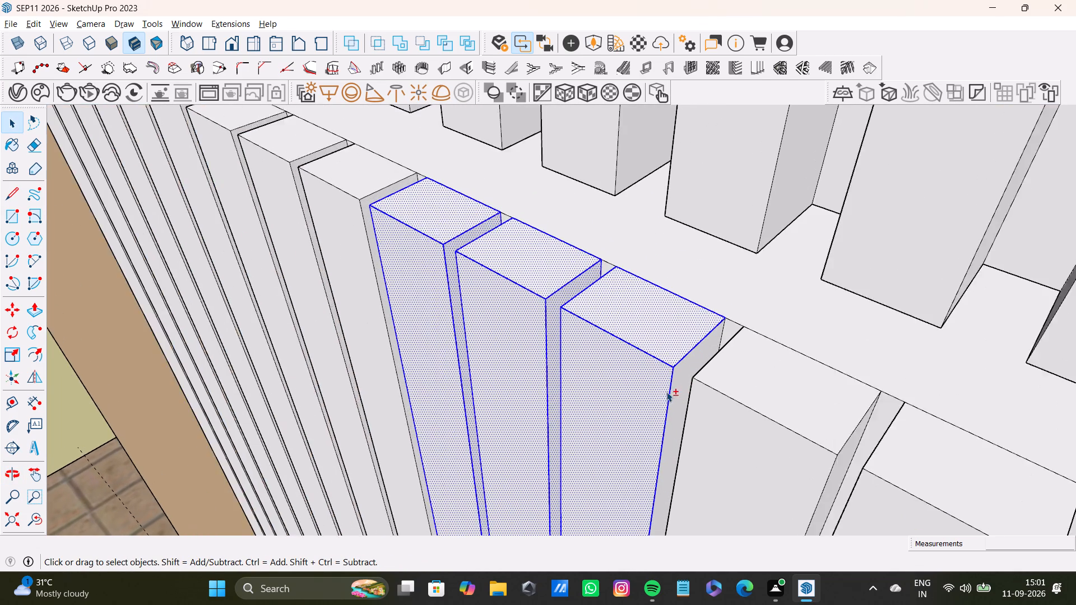
pyautogui.keyDown('shift'); pyautogui.doubleClick(678, 367); pyautogui.keyUp('shift')
pyautogui.keyDown('shift'); pyautogui.doubleClick(765, 378); pyautogui.keyUp('shift')
pyautogui.keyDown('shift'); pyautogui.doubleClick(748, 436); pyautogui.keyUp('shift')
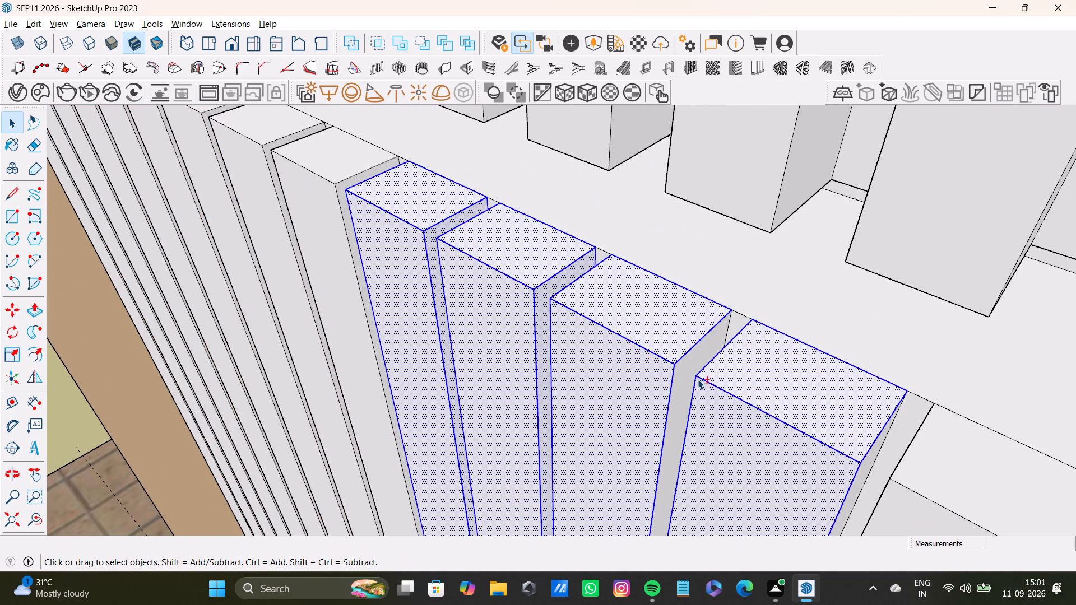
pyautogui.keyDown('shift'); pyautogui.doubleClick(687, 371); pyautogui.keyUp('shift')
pyautogui.keyDown('shift'); pyautogui.moveTo(779, 389); pyautogui.dragTo(540, 280, button='middle'); pyautogui.keyUp('shift')
pyautogui.keyDown('shift'); pyautogui.scroll(3, 578, 306); pyautogui.keyUp('shift')
pyautogui.keyDown('shift'); pyautogui.doubleClick(639, 349); pyautogui.keyUp('shift')
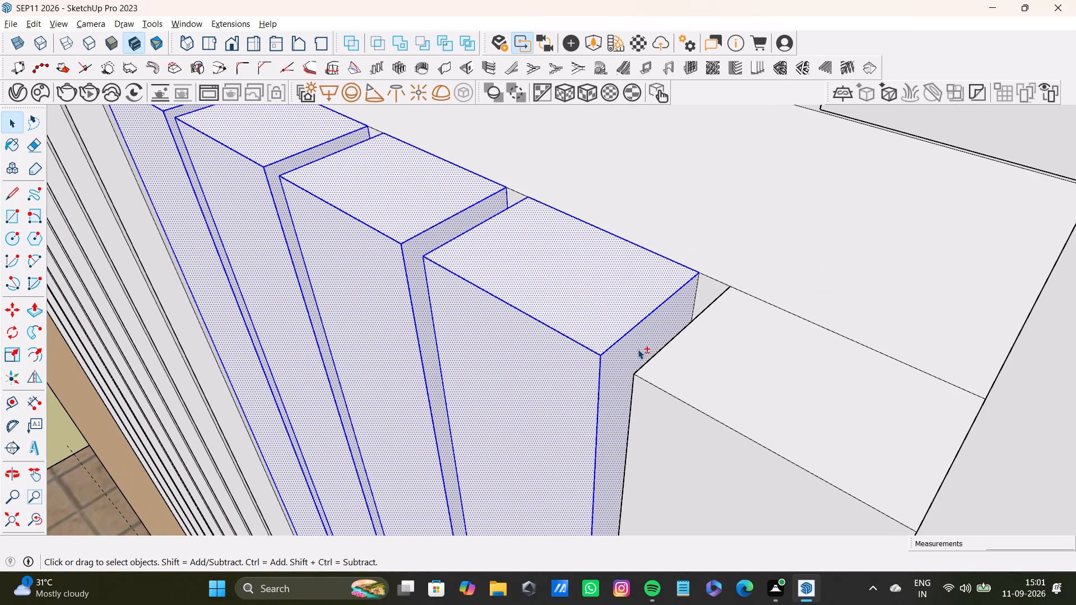
pyautogui.keyDown('shift'); pyautogui.doubleClick(721, 368); pyautogui.keyUp('shift')
pyautogui.keyDown('shift'); pyautogui.doubleClick(703, 459); pyautogui.keyUp('shift')
pyautogui.keyDown('shift'); pyautogui.doubleClick(663, 438); pyautogui.keyUp('shift')
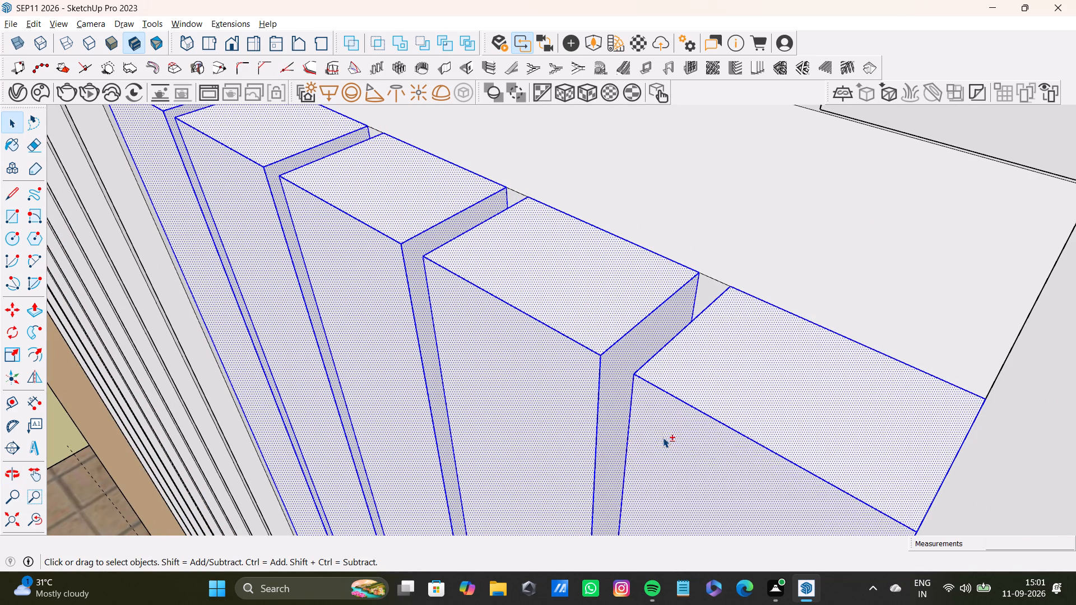
pyautogui.keyDown('shift'); pyautogui.scroll(-3, 656, 437); pyautogui.keyUp('shift')
pyautogui.keyDown('shift'); pyautogui.moveTo(683, 406); pyautogui.dragTo(530, 262, button='middle'); pyautogui.keyUp('shift')
pyautogui.keyDown('shift'); pyautogui.scroll(3, 627, 325); pyautogui.keyUp('shift')
pyautogui.keyDown('shift'); pyautogui.doubleClick(734, 385); pyautogui.keyUp('shift')
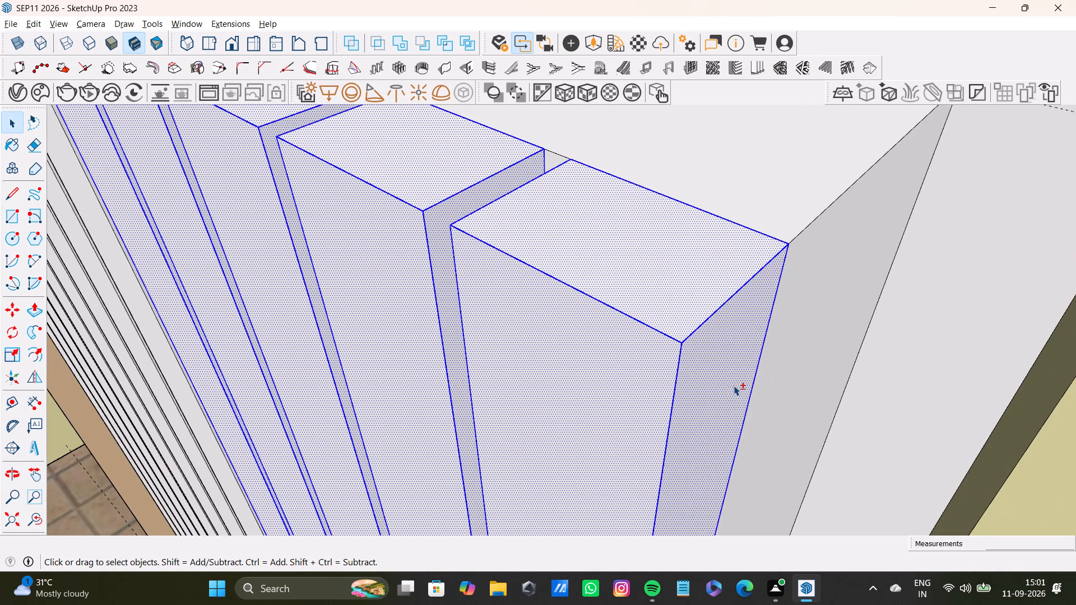
# Add the next three unselected slats toward the brown end of the lower array to the selection, including top, front and side faces.
pyautogui.keyDown('shift'); pyautogui.scroll(-8, 633, 381); pyautogui.keyUp('shift')
pyautogui.keyDown('shift'); pyautogui.moveTo(434, 323); pyautogui.dragTo(785, 421, button='middle'); pyautogui.keyUp('shift')
pyautogui.keyDown('shift'); pyautogui.scroll(2, 437, 229); pyautogui.keyUp('shift')
pyautogui.keyDown('shift'); pyautogui.doubleClick(474, 173); pyautogui.keyUp('shift')
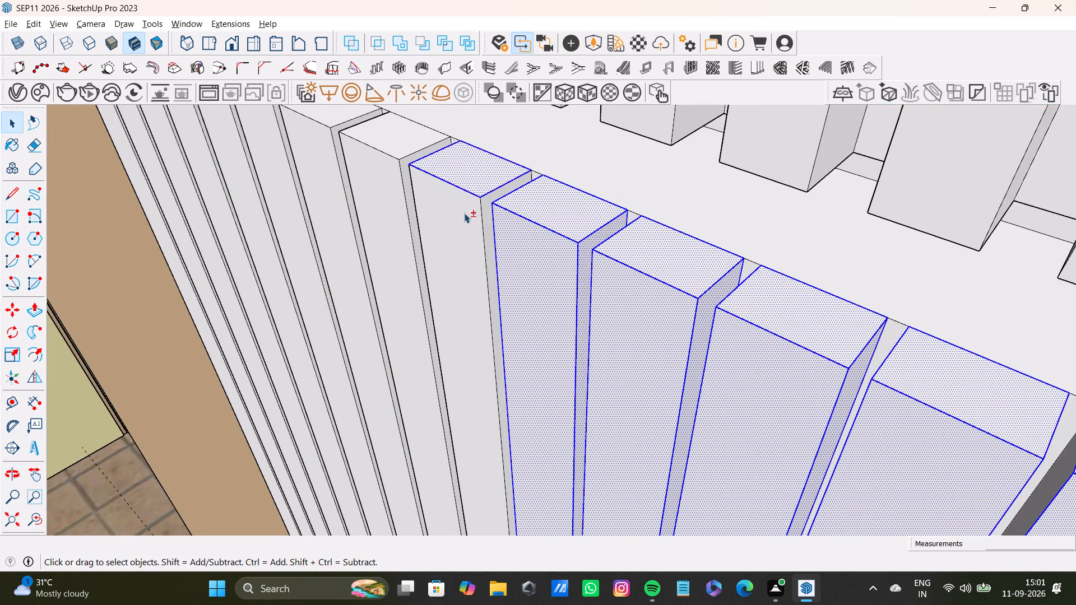
pyautogui.keyDown('shift'); pyautogui.doubleClick(464, 217); pyautogui.keyUp('shift')
pyautogui.keyDown('shift'); pyautogui.scroll(7, 477, 207); pyautogui.keyUp('shift')
pyautogui.keyDown('shift'); pyautogui.doubleClick(497, 203); pyautogui.keyUp('shift')
pyautogui.keyDown('shift'); pyautogui.scroll(-3, 454, 213); pyautogui.keyUp('shift')
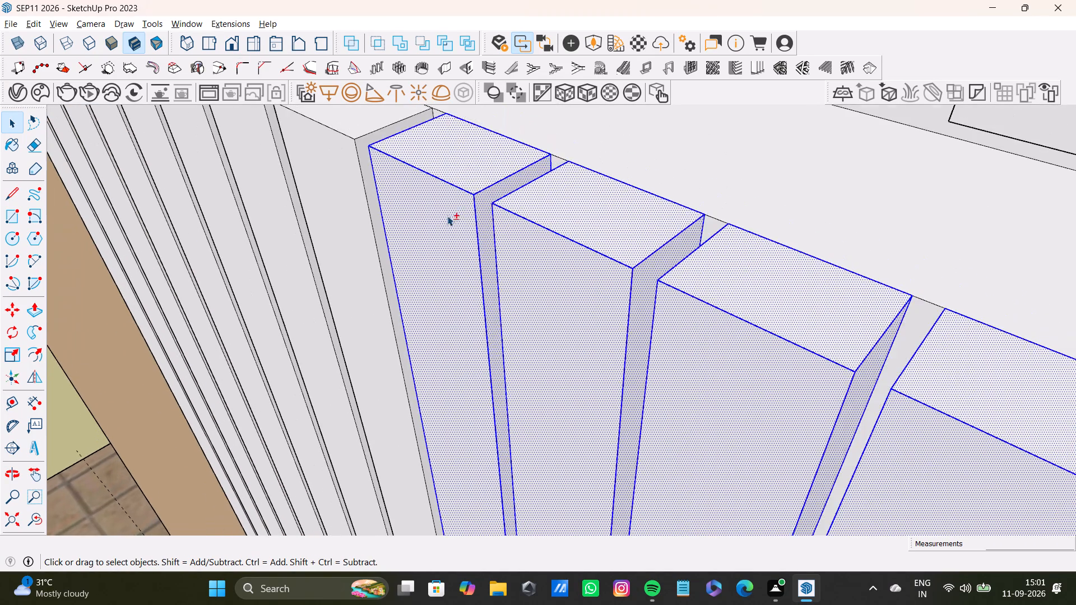
pyautogui.keyDown('shift'); pyautogui.moveTo(463, 249); pyautogui.dragTo(622, 359, button='middle'); pyautogui.keyUp('shift')
pyautogui.keyDown('shift'); pyautogui.doubleClick(460, 199); pyautogui.keyUp('shift')
pyautogui.keyDown('shift'); pyautogui.doubleClick(466, 247); pyautogui.keyUp('shift')
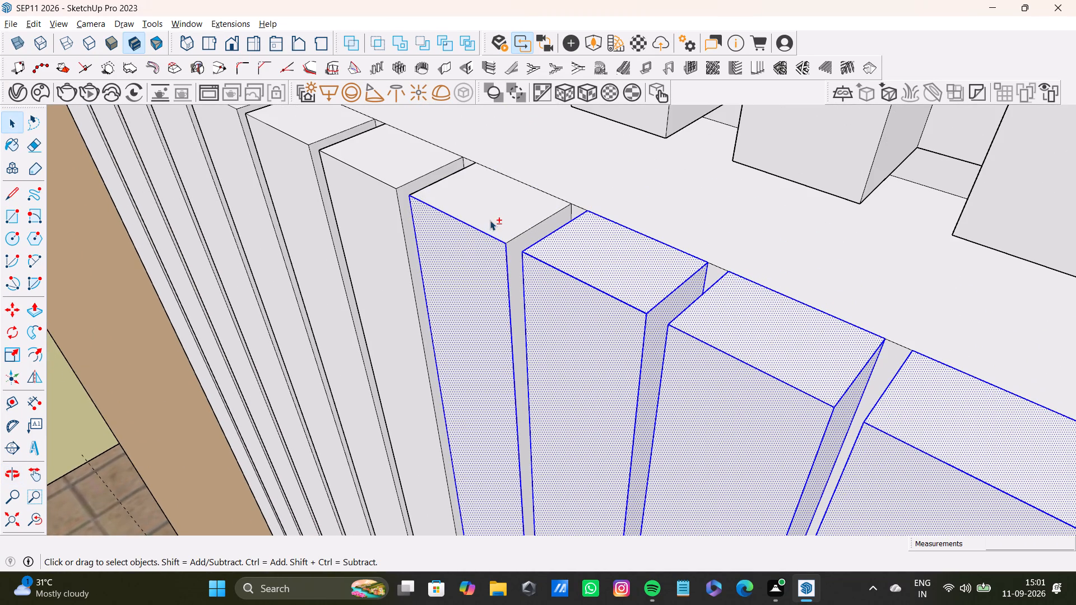
pyautogui.keyDown('shift'); pyautogui.doubleClick(490, 220); pyautogui.keyUp('shift')
pyautogui.keyDown('shift'); pyautogui.doubleClick(521, 244); pyautogui.keyUp('shift')
pyautogui.keyDown('shift'); pyautogui.doubleClick(394, 151); pyautogui.keyUp('shift')
pyautogui.keyDown('shift'); pyautogui.doubleClick(386, 207); pyautogui.keyUp('shift')
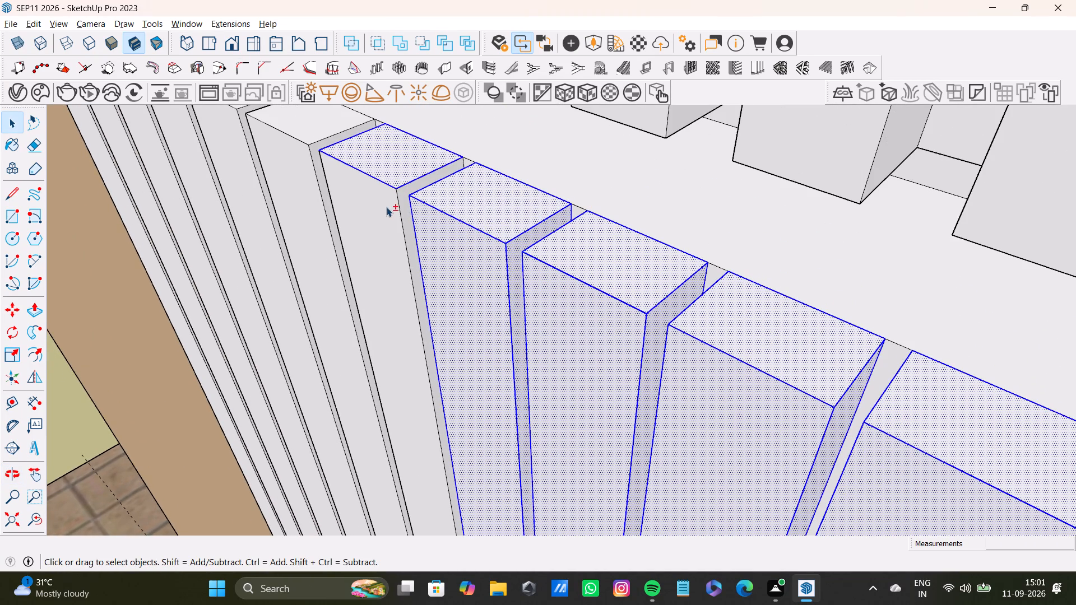
pyautogui.keyDown('shift'); pyautogui.doubleClick(406, 190); pyautogui.keyUp('shift')
# Extend the selection with the top, front and side faces of the following two lower slats toward the brown end.
pyautogui.keyDown('shift'); pyautogui.scroll(-4, 401, 193); pyautogui.keyUp('shift')
pyautogui.keyDown('shift'); pyautogui.moveTo(397, 199); pyautogui.dragTo(518, 286, button='middle'); pyautogui.keyUp('shift')
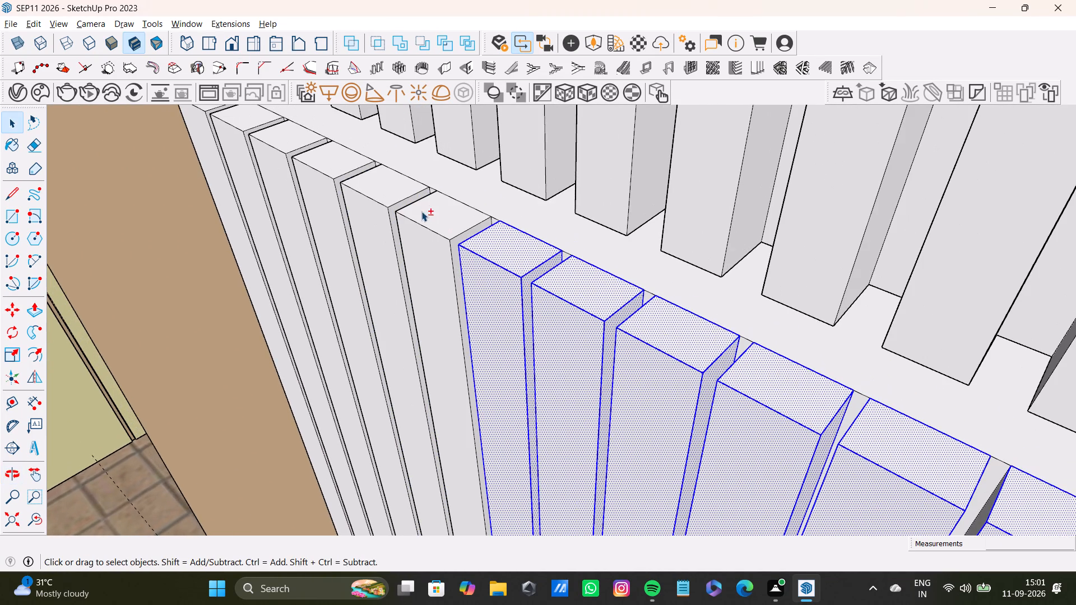
pyautogui.keyDown('shift'); pyautogui.doubleClick(431, 206); pyautogui.keyUp('shift')
pyautogui.keyDown('shift'); pyautogui.doubleClick(430, 250); pyautogui.keyUp('shift')
pyautogui.keyDown('shift'); pyautogui.scroll(7, 452, 240); pyautogui.keyUp('shift')
pyautogui.keyDown('shift'); pyautogui.click(462, 242); pyautogui.keyUp('shift')
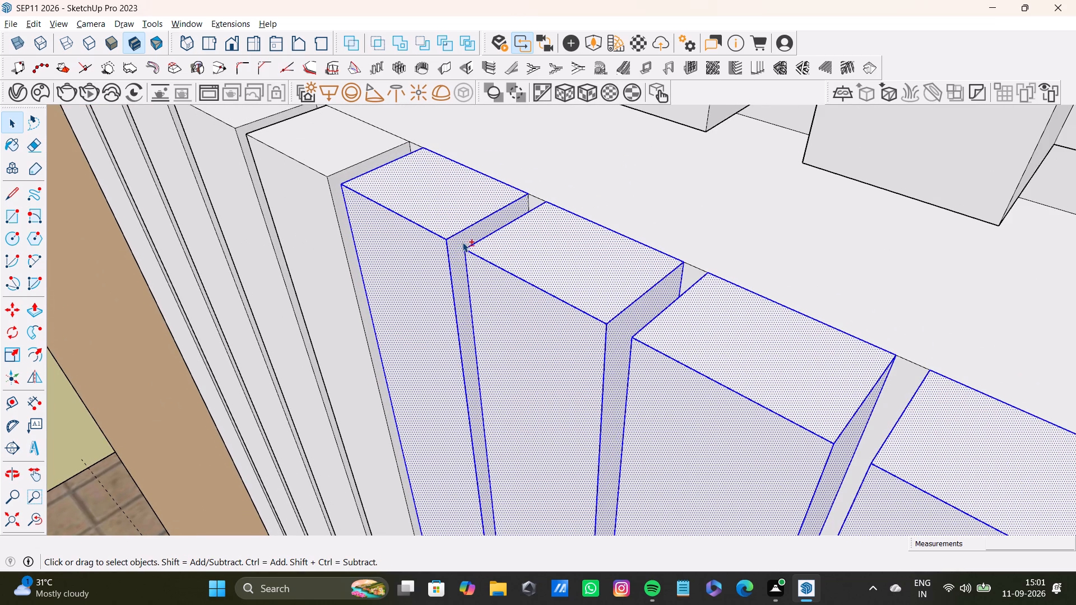
pyautogui.keyDown('shift'); pyautogui.scroll(-4, 411, 264); pyautogui.keyUp('shift')
pyautogui.keyDown('shift'); pyautogui.moveTo(406, 266); pyautogui.dragTo(483, 317, button='middle'); pyautogui.keyUp('shift')
pyautogui.keyDown('shift'); pyautogui.scroll(3, 440, 260); pyautogui.keyUp('shift')
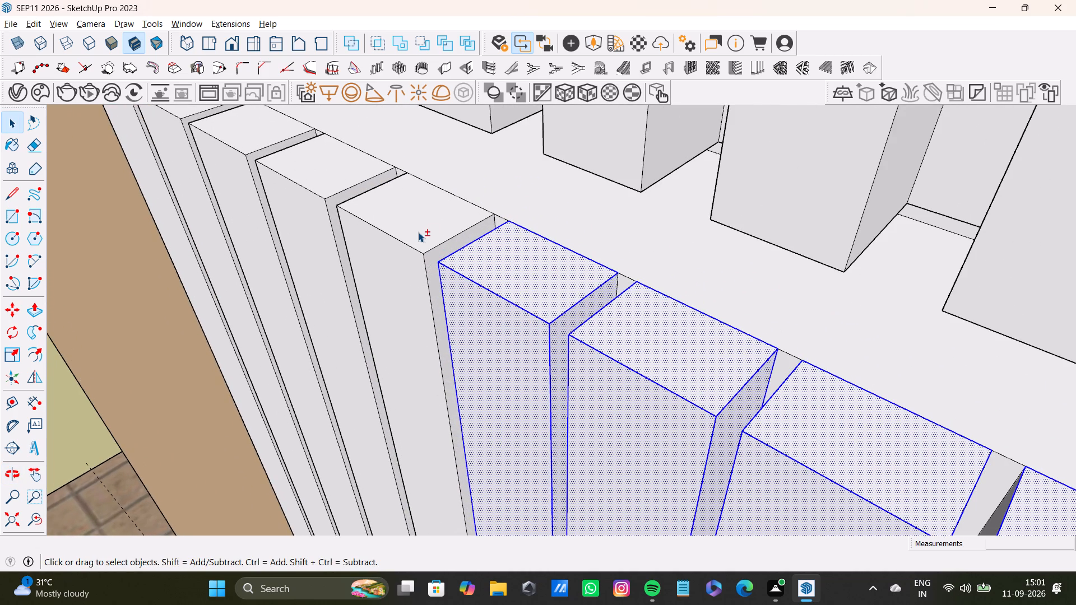
pyautogui.keyDown('shift'); pyautogui.click(420, 232); pyautogui.keyUp('shift')
pyautogui.keyDown('shift'); pyautogui.moveTo(420, 232); pyautogui.dragTo(423, 253); pyautogui.keyUp('shift')
pyautogui.keyDown('shift'); pyautogui.doubleClick(418, 273); pyautogui.keyUp('shift')
pyautogui.keyDown('shift'); pyautogui.scroll(3, 426, 261); pyautogui.keyUp('shift')
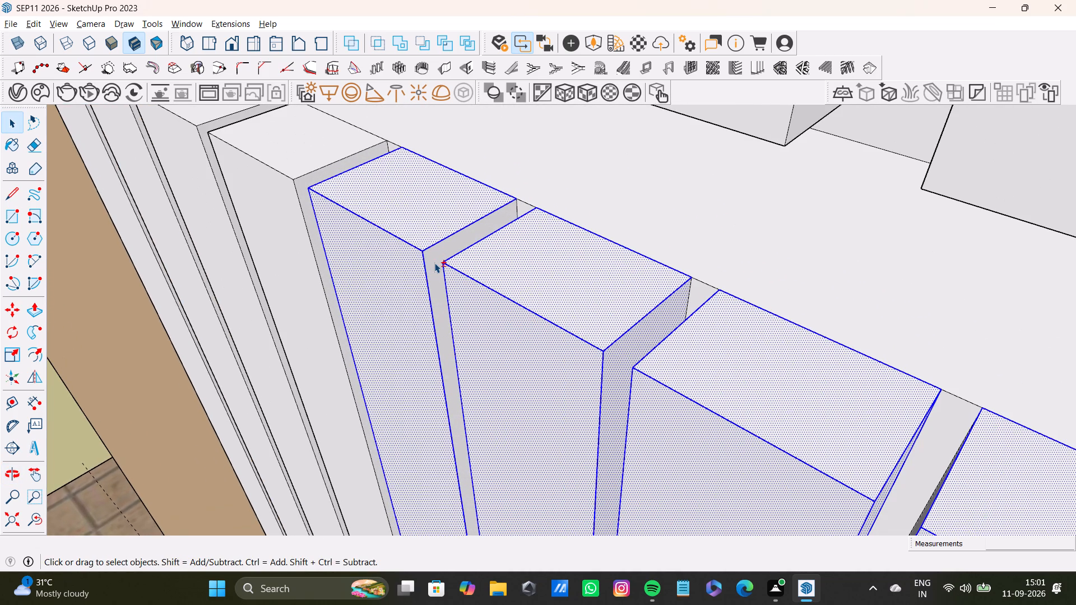
pyautogui.keyDown('shift'); pyautogui.doubleClick(434, 263); pyautogui.keyUp('shift')
# Add another two lower slats toward the brown end to the selection, including their top, front and side faces.
pyautogui.keyDown('shift'); pyautogui.scroll(-4, 435, 260); pyautogui.keyUp('shift')
pyautogui.keyDown('shift'); pyautogui.moveTo(435, 260); pyautogui.dragTo(578, 350, button='middle'); pyautogui.keyUp('shift')
pyautogui.keyDown('shift'); pyautogui.doubleClick(438, 243); pyautogui.keyUp('shift')
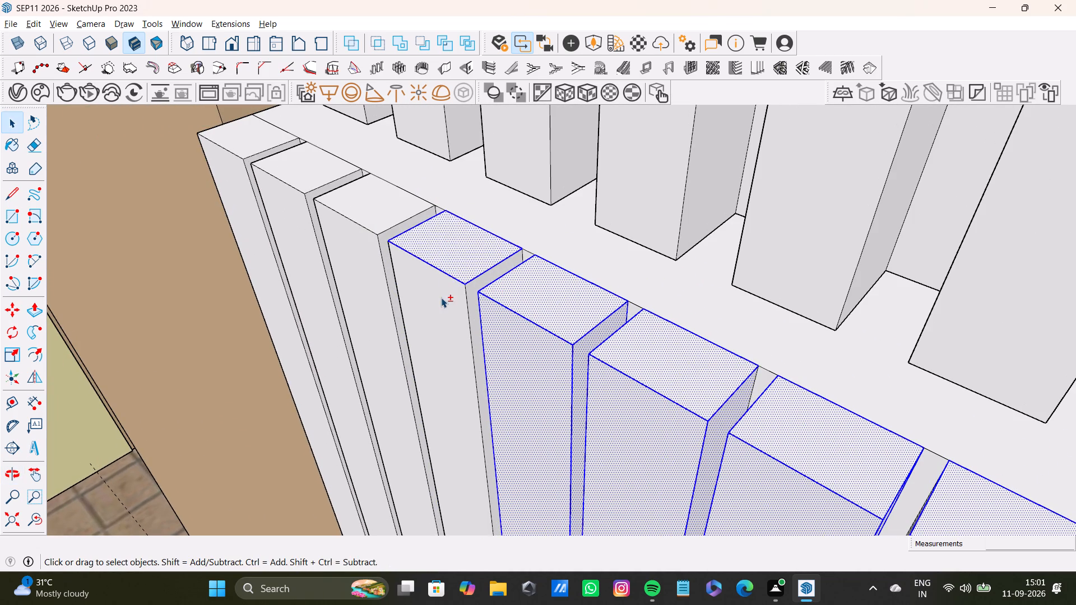
pyautogui.keyDown('shift'); pyautogui.doubleClick(441, 297); pyautogui.keyUp('shift')
pyautogui.keyDown('shift'); pyautogui.scroll(6, 458, 287); pyautogui.keyUp('shift')
pyautogui.keyDown('shift'); pyautogui.click(480, 280); pyautogui.keyUp('shift')
pyautogui.keyDown('shift'); pyautogui.scroll(-4, 478, 281); pyautogui.keyUp('shift')
pyautogui.keyDown('shift'); pyautogui.moveTo(471, 295); pyautogui.dragTo(517, 364, button='middle'); pyautogui.keyUp('shift')
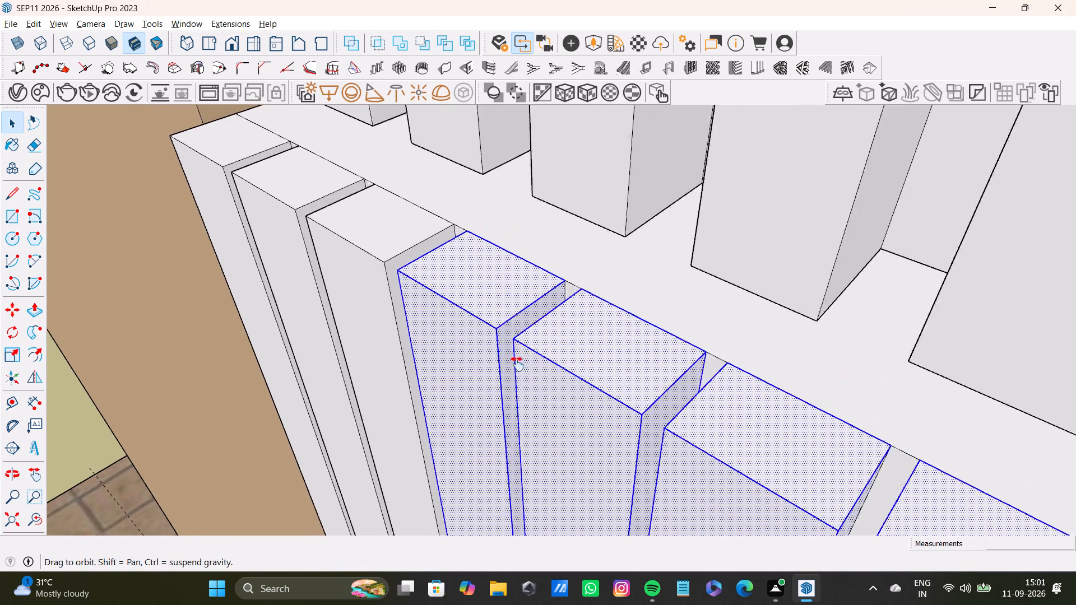
pyautogui.keyDown('shift'); pyautogui.moveTo(517, 364); pyautogui.dragTo(521, 371, button='middle'); pyautogui.keyUp('shift')
pyautogui.keyDown('shift'); pyautogui.doubleClick(411, 254); pyautogui.keyUp('shift')
pyautogui.keyDown('shift'); pyautogui.doubleClick(389, 312); pyautogui.keyUp('shift')
pyautogui.keyDown('shift'); pyautogui.scroll(5, 414, 289); pyautogui.keyUp('shift')
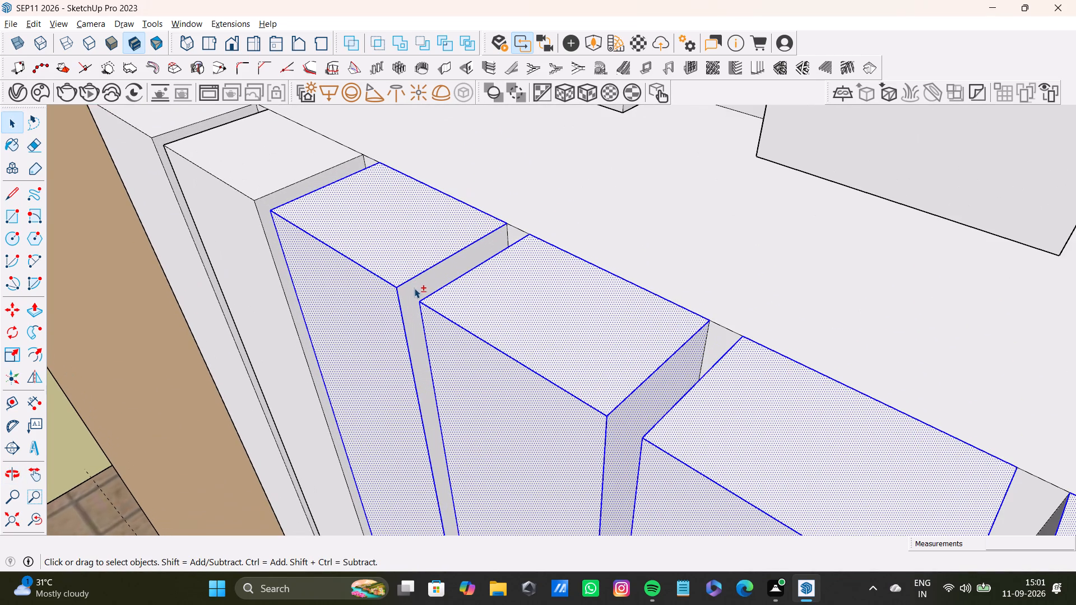
pyautogui.keyDown('shift'); pyautogui.click(414, 288); pyautogui.keyUp('shift')
# Add the last two slats at the brown end of the lower array to the selection, including their visible side faces.
pyautogui.keyDown('shift'); pyautogui.scroll(-4, 415, 288); pyautogui.keyUp('shift')
pyautogui.keyDown('shift'); pyautogui.moveTo(415, 288); pyautogui.dragTo(488, 416, button='middle'); pyautogui.keyUp('shift')
pyautogui.keyDown('shift'); pyautogui.doubleClick(374, 308); pyautogui.keyUp('shift')
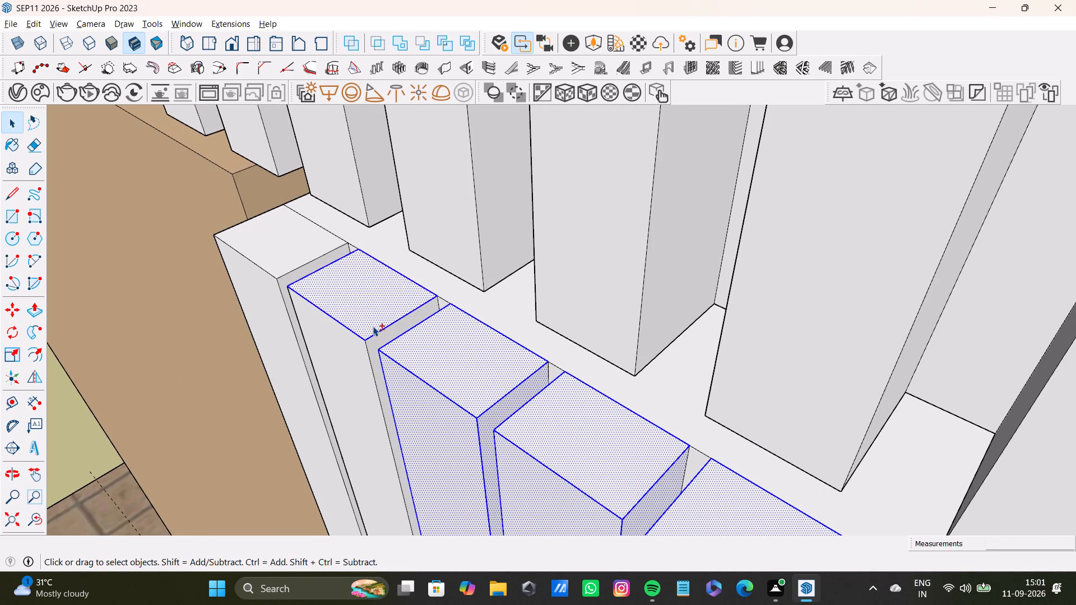
pyautogui.keyDown('shift'); pyautogui.doubleClick(358, 357); pyautogui.keyUp('shift')
pyautogui.keyDown('shift'); pyautogui.scroll(4, 370, 343); pyautogui.keyUp('shift')
pyautogui.keyDown('shift'); pyautogui.click(377, 337); pyautogui.keyUp('shift')
pyautogui.keyDown('shift'); pyautogui.scroll(-4, 368, 338); pyautogui.keyUp('shift')
pyautogui.keyDown('shift'); pyautogui.moveTo(358, 341); pyautogui.dragTo(491, 344, button='middle'); pyautogui.keyUp('shift')
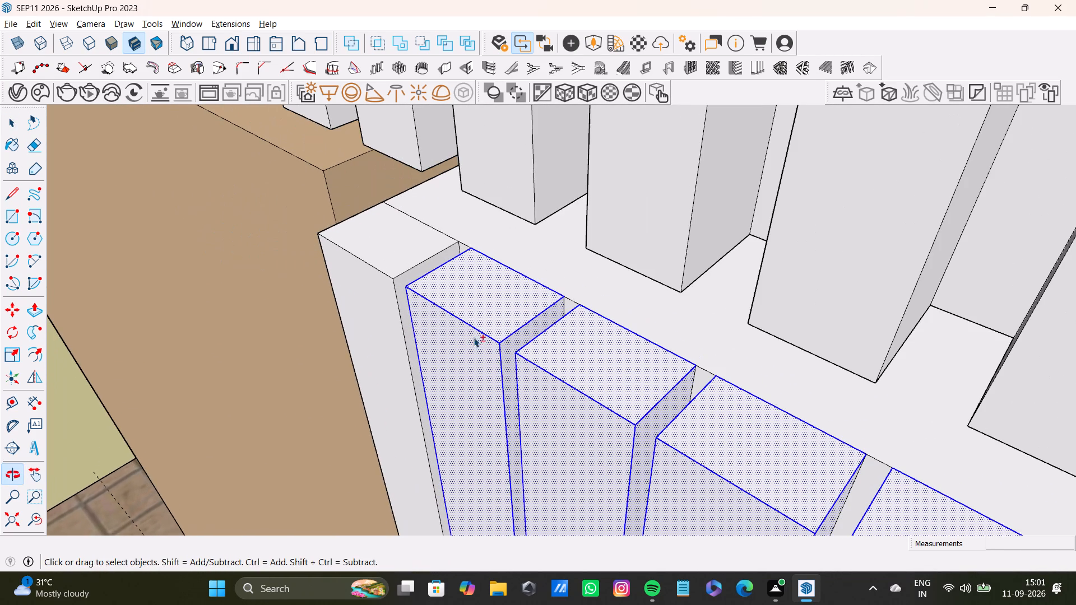
pyautogui.keyDown('shift'); pyautogui.doubleClick(408, 238); pyautogui.keyUp('shift')
pyautogui.keyDown('shift'); pyautogui.doubleClick(386, 299); pyautogui.keyUp('shift')
pyautogui.keyDown('shift'); pyautogui.doubleClick(402, 278); pyautogui.keyUp('shift')
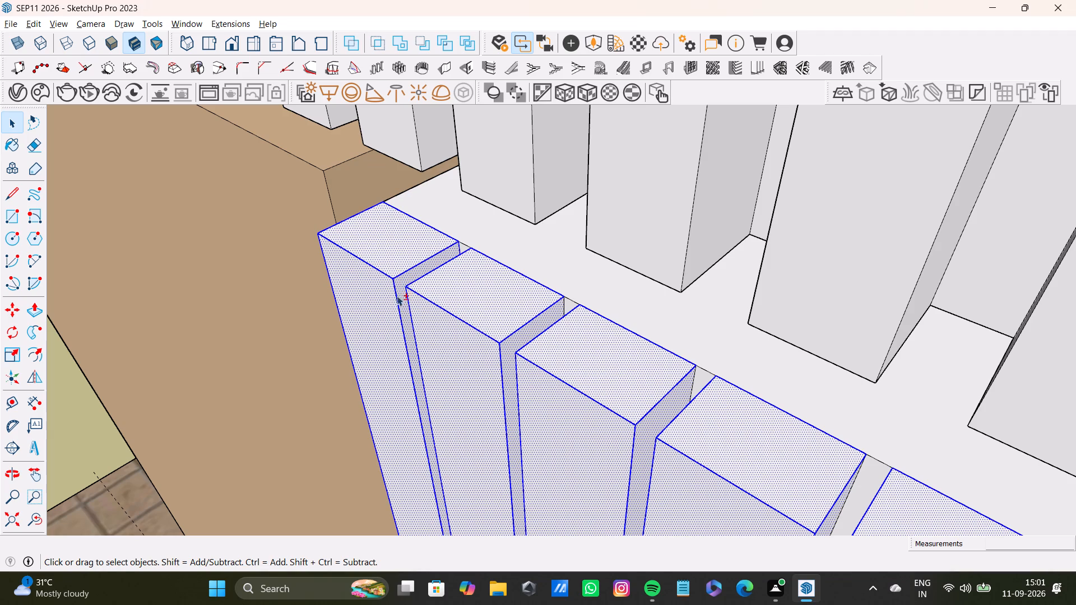
# Add the opposite side faces, facing the brown end, of the three lower slats nearest that end to the selection.
pyautogui.moveTo(361, 343); pyautogui.dragTo(710, 341, button='middle')
pyautogui.moveTo(616, 390); pyautogui.dragTo(645, 268, button='middle')
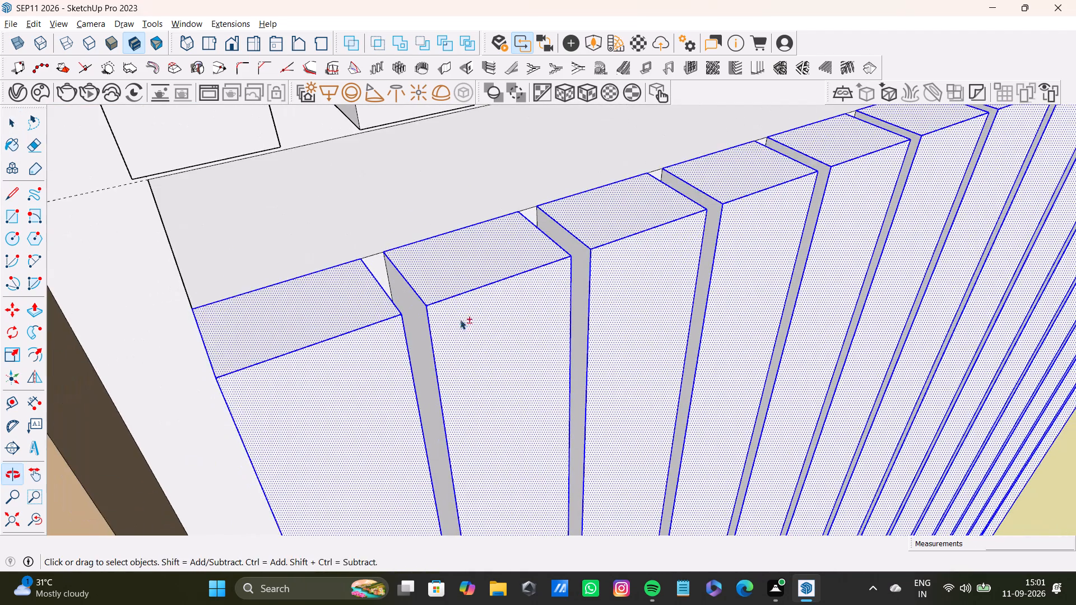
pyautogui.keyDown('shift'); pyautogui.moveTo(433, 348); pyautogui.dragTo(553, 297, button='middle'); pyautogui.keyUp('shift')
pyautogui.keyDown('shift'); pyautogui.doubleClick(276, 416); pyautogui.keyUp('shift')
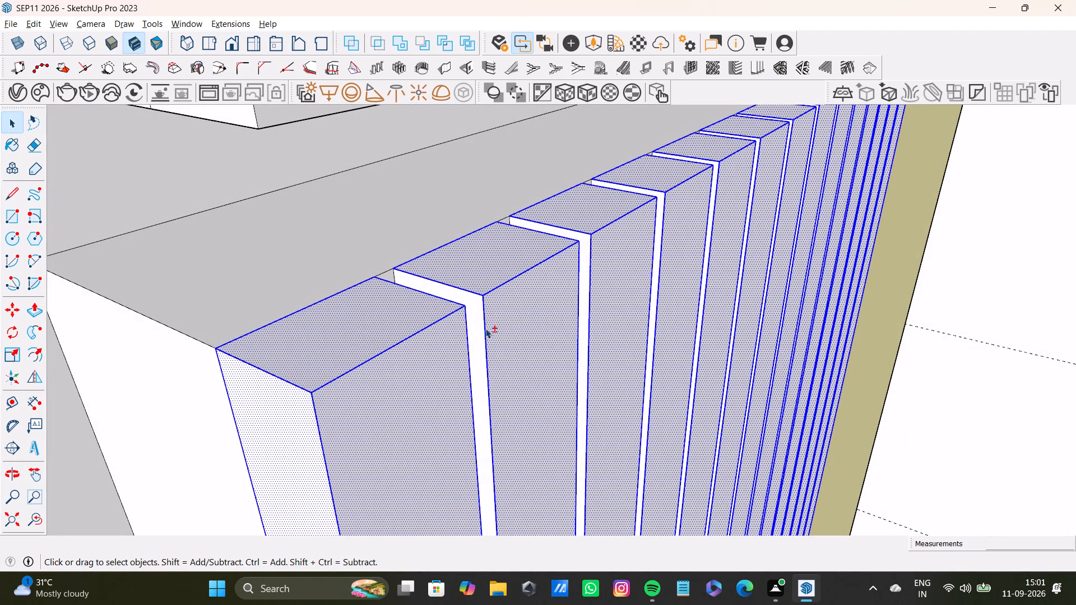
pyautogui.keyDown('shift'); pyautogui.doubleClick(477, 335); pyautogui.keyUp('shift')
pyautogui.keyDown('shift'); pyautogui.doubleClick(475, 337); pyautogui.keyUp('shift')
pyautogui.keyDown('shift'); pyautogui.moveTo(495, 322); pyautogui.dragTo(408, 356, button='middle'); pyautogui.keyUp('shift')
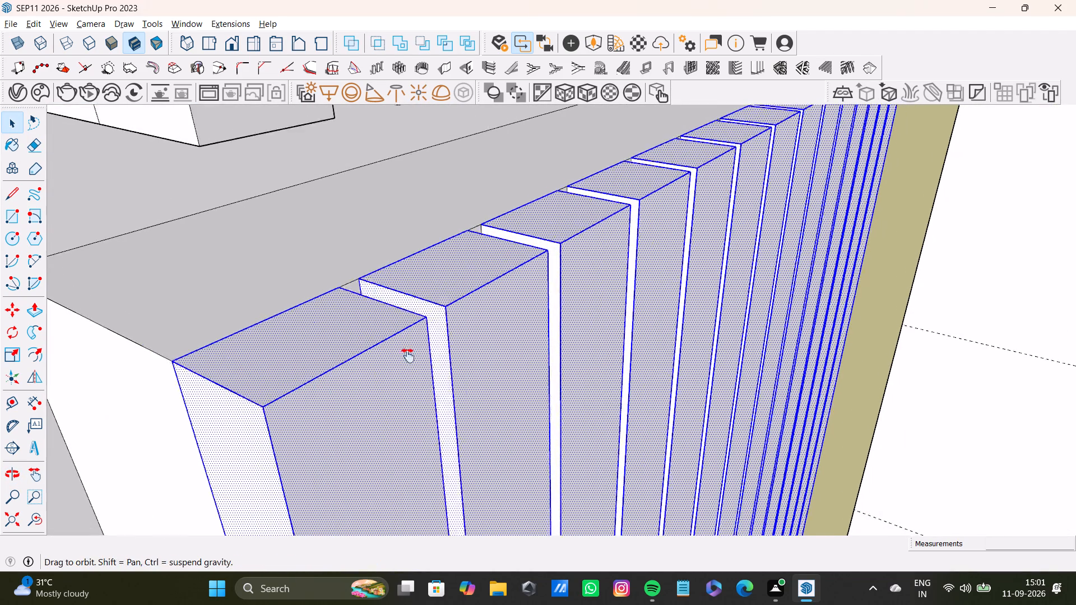
pyautogui.keyDown('shift'); pyautogui.moveTo(408, 356); pyautogui.dragTo(317, 399, button='middle'); pyautogui.keyUp('shift')
pyautogui.keyDown('shift'); pyautogui.scroll(3, 378, 334); pyautogui.keyUp('shift')
pyautogui.keyDown('shift'); pyautogui.doubleClick(451, 311); pyautogui.keyUp('shift')
# Add the brown-facing side faces of the next four lower slats toward the yellow end to the selection.
pyautogui.keyDown('shift'); pyautogui.moveTo(507, 302); pyautogui.dragTo(348, 415, button='middle'); pyautogui.keyUp('shift')
pyautogui.keyDown('shift'); pyautogui.scroll(2, 403, 364); pyautogui.keyUp('shift')
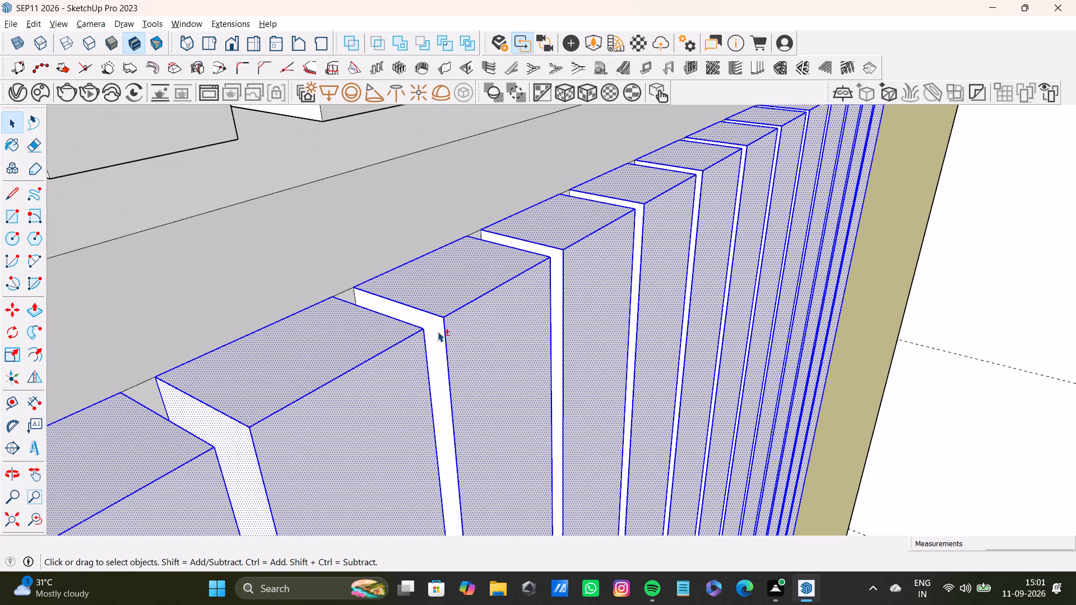
pyautogui.keyDown('shift'); pyautogui.doubleClick(438, 332); pyautogui.keyUp('shift')
pyautogui.keyDown('shift'); pyautogui.moveTo(514, 311); pyautogui.dragTo(338, 430, button='middle'); pyautogui.keyUp('shift')
pyautogui.keyDown('shift'); pyautogui.scroll(2, 384, 373); pyautogui.keyUp('shift')
pyautogui.keyDown('shift'); pyautogui.doubleClick(399, 366); pyautogui.keyUp('shift')
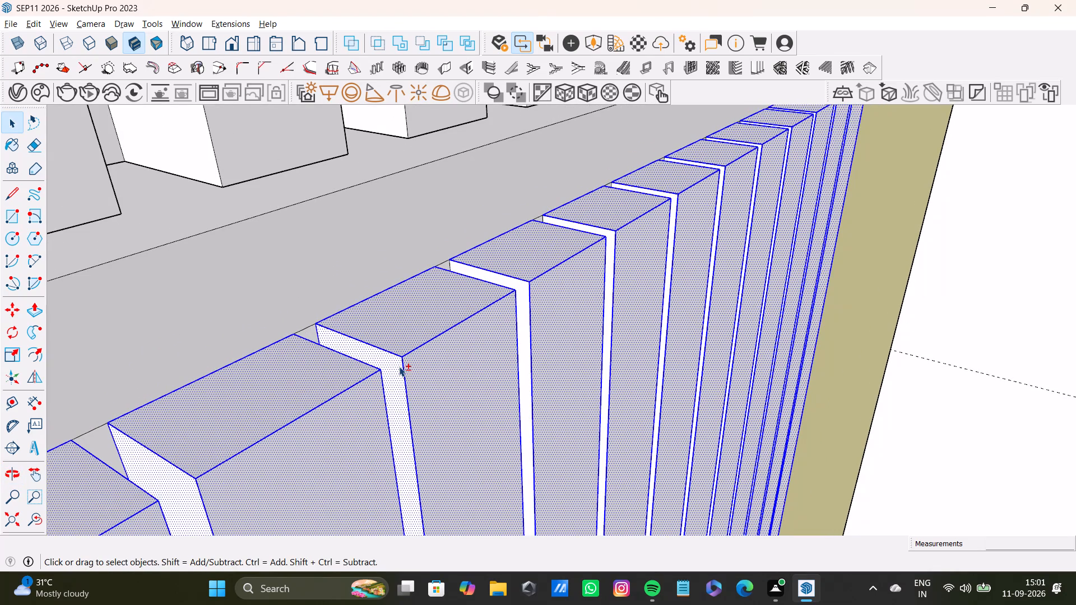
pyautogui.keyDown('shift'); pyautogui.click(517, 313); pyautogui.keyUp('shift')
pyautogui.keyDown('shift'); pyautogui.doubleClick(526, 313); pyautogui.keyUp('shift')
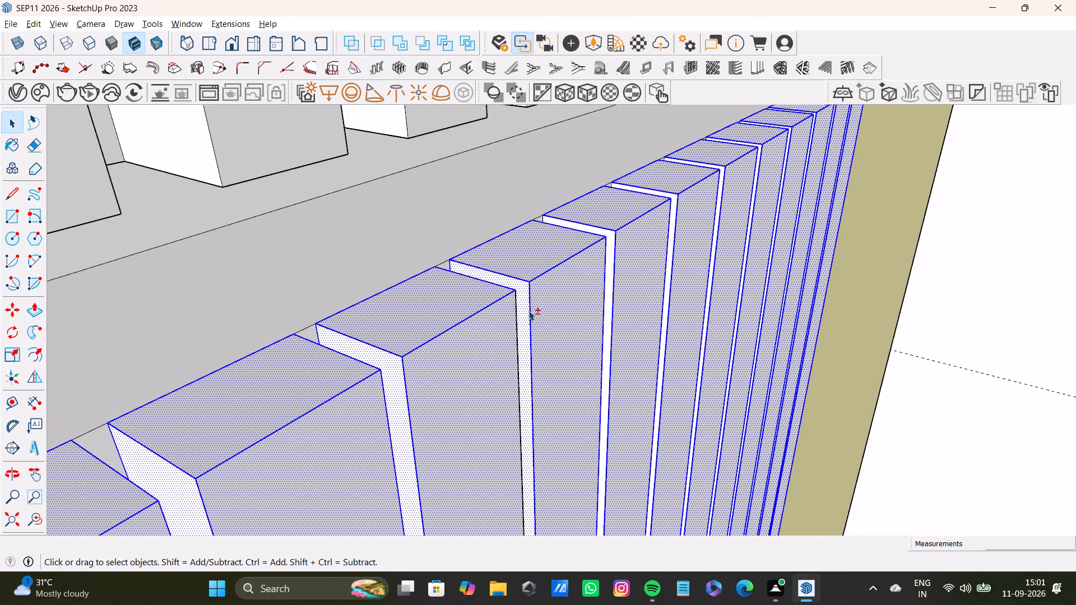
pyautogui.keyDown('shift'); pyautogui.moveTo(528, 310); pyautogui.dragTo(233, 485, button='middle'); pyautogui.keyUp('shift')
pyautogui.keyDown('shift'); pyautogui.scroll(2, 313, 427); pyautogui.keyUp('shift')
pyautogui.keyDown('shift'); pyautogui.doubleClick(370, 397); pyautogui.keyUp('shift')
# Extend the selection with the brown-facing side faces of the following three lower slats toward the yellow end.
pyautogui.keyDown('shift'); pyautogui.moveTo(415, 390); pyautogui.dragTo(344, 459, button='middle'); pyautogui.keyUp('shift')
pyautogui.keyDown('shift'); pyautogui.scroll(-1, 350, 453); pyautogui.keyUp('shift')
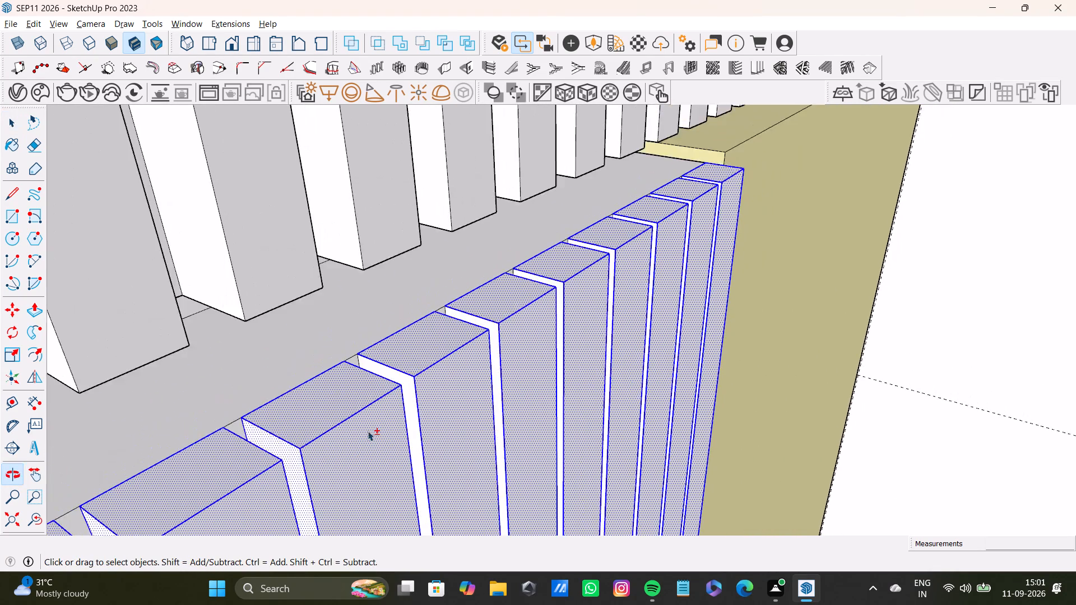
pyautogui.keyDown('shift'); pyautogui.scroll(3, 384, 421); pyautogui.keyUp('shift')
pyautogui.keyDown('shift'); pyautogui.doubleClick(419, 405); pyautogui.keyUp('shift')
pyautogui.keyDown('shift'); pyautogui.moveTo(450, 388); pyautogui.dragTo(287, 489, button='middle'); pyautogui.keyUp('shift')
pyautogui.keyDown('shift'); pyautogui.scroll(2, 336, 436); pyautogui.keyUp('shift')
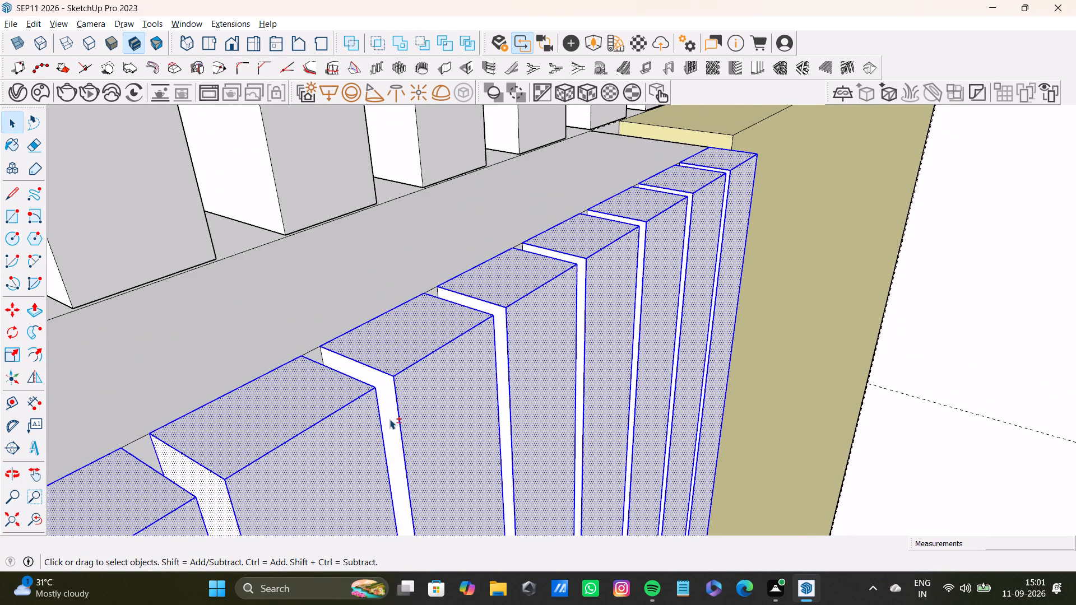
pyautogui.keyDown('shift'); pyautogui.doubleClick(389, 419); pyautogui.keyUp('shift')
pyautogui.keyDown('shift'); pyautogui.moveTo(463, 376); pyautogui.dragTo(310, 499, button='middle'); pyautogui.keyUp('shift')
pyautogui.keyDown('shift'); pyautogui.scroll(3, 328, 472); pyautogui.keyUp('shift')
pyautogui.keyDown('shift'); pyautogui.doubleClick(366, 446); pyautogui.keyUp('shift')
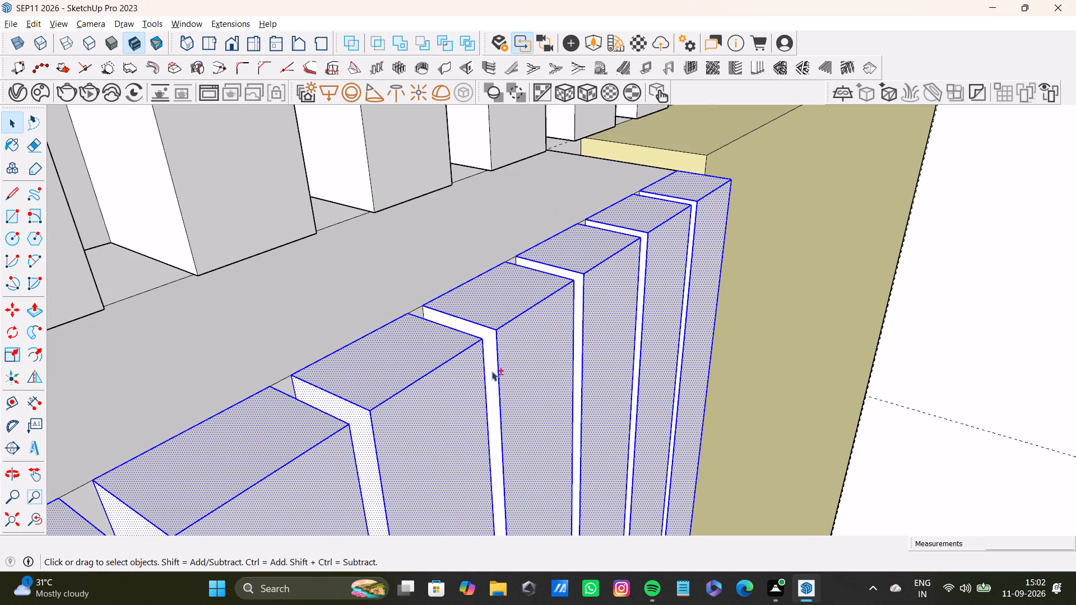
# Add the brown-facing side faces of the last four lower slats at the yellow end to the selection.
pyautogui.keyDown('shift'); pyautogui.doubleClick(488, 394); pyautogui.keyUp('shift')
pyautogui.keyDown('shift'); pyautogui.moveTo(489, 392); pyautogui.dragTo(317, 495, button='middle'); pyautogui.keyUp('shift')
pyautogui.keyDown('shift'); pyautogui.scroll(2, 340, 464); pyautogui.keyUp('shift')
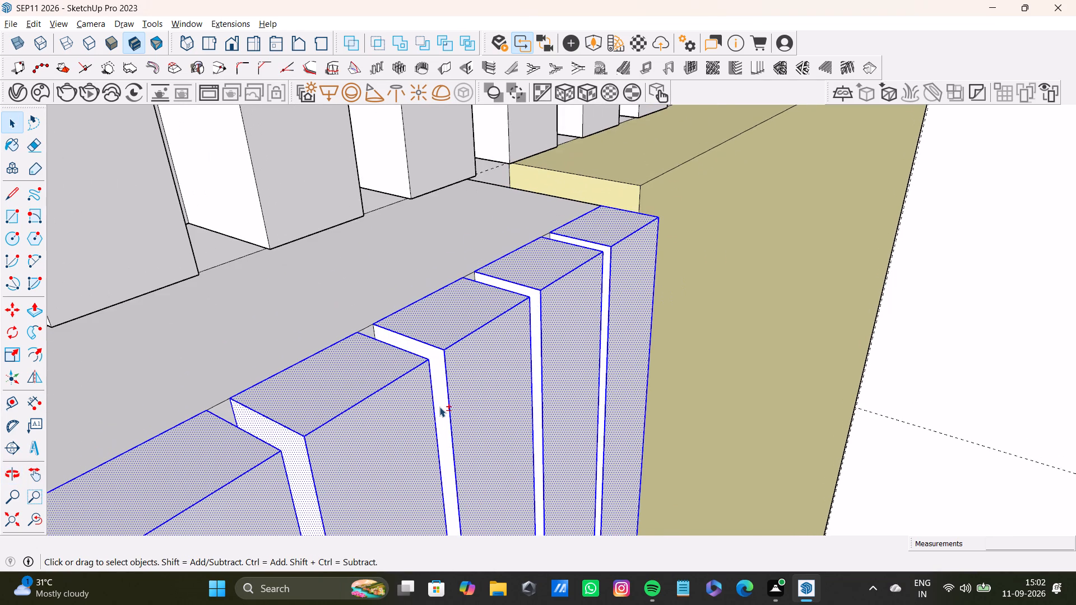
pyautogui.keyDown('shift'); pyautogui.doubleClick(442, 405); pyautogui.keyUp('shift')
pyautogui.keyDown('shift'); pyautogui.moveTo(460, 401); pyautogui.dragTo(278, 506, button='middle'); pyautogui.keyUp('shift')
pyautogui.keyDown('shift'); pyautogui.scroll(2, 337, 464); pyautogui.keyUp('shift')
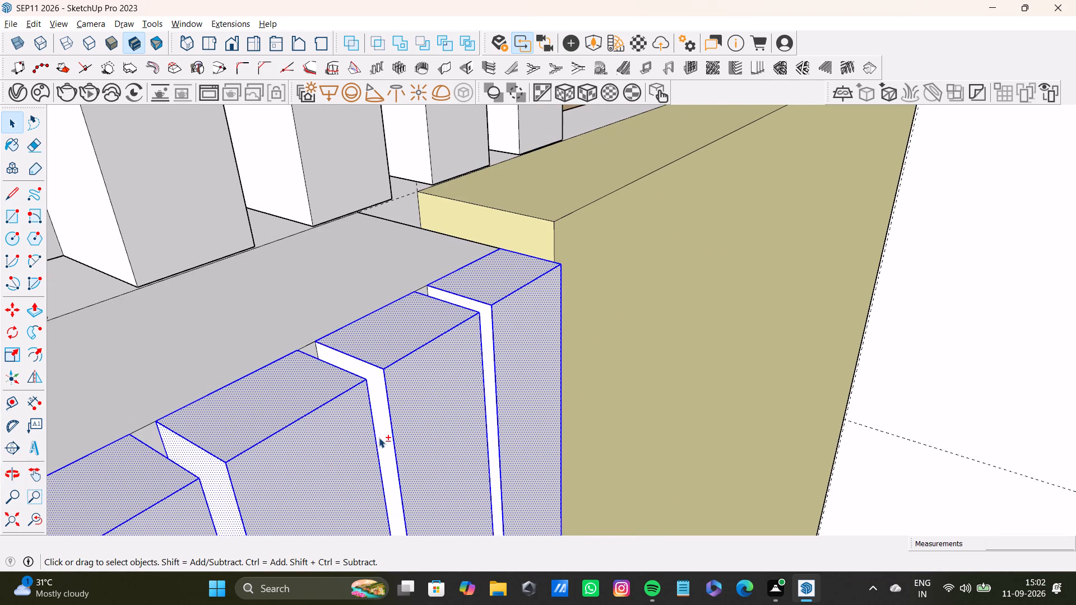
pyautogui.keyDown('shift'); pyautogui.doubleClick(379, 438); pyautogui.keyUp('shift')
pyautogui.keyDown('shift'); pyautogui.moveTo(402, 408); pyautogui.dragTo(279, 499, button='middle'); pyautogui.keyUp('shift')
pyautogui.keyDown('shift'); pyautogui.scroll(2, 347, 444); pyautogui.keyUp('shift')
pyautogui.keyDown('shift'); pyautogui.doubleClick(387, 432); pyautogui.keyUp('shift')
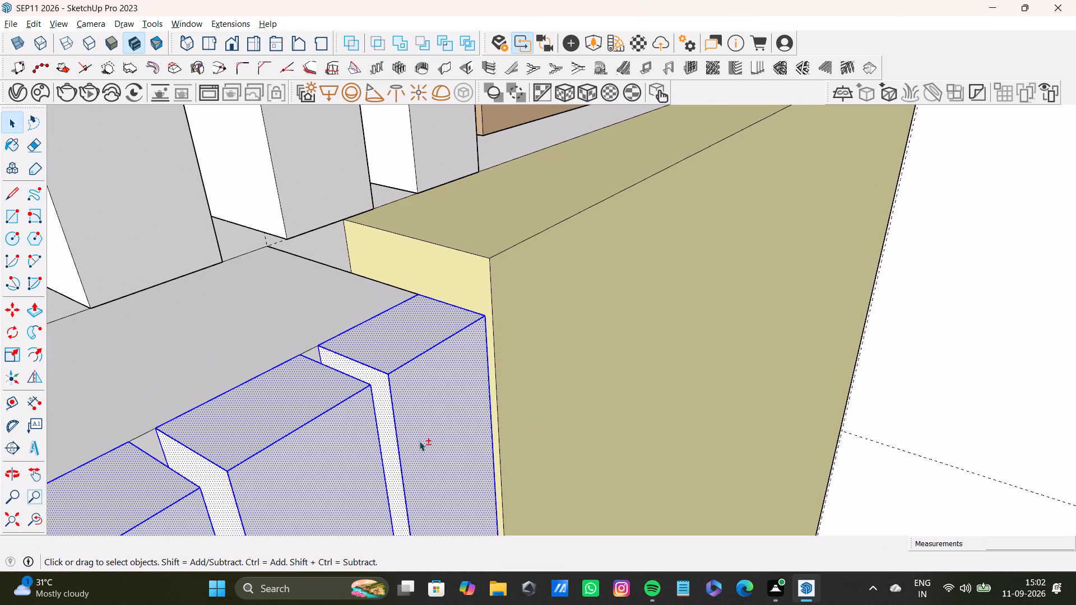
# Look through the Colors-Named and Patterns material collections for a finish for the selected lower slats.
pyautogui.moveTo(419, 441); pyautogui.dragTo(43, 461, button='middle')
pyautogui.keyDown('shift'); pyautogui.scroll(-3, 398, 422); pyautogui.keyUp('shift')
pyautogui.keyDown('shift'); pyautogui.moveTo(395, 428); pyautogui.dragTo(356, 464, button='middle'); pyautogui.keyUp('shift')
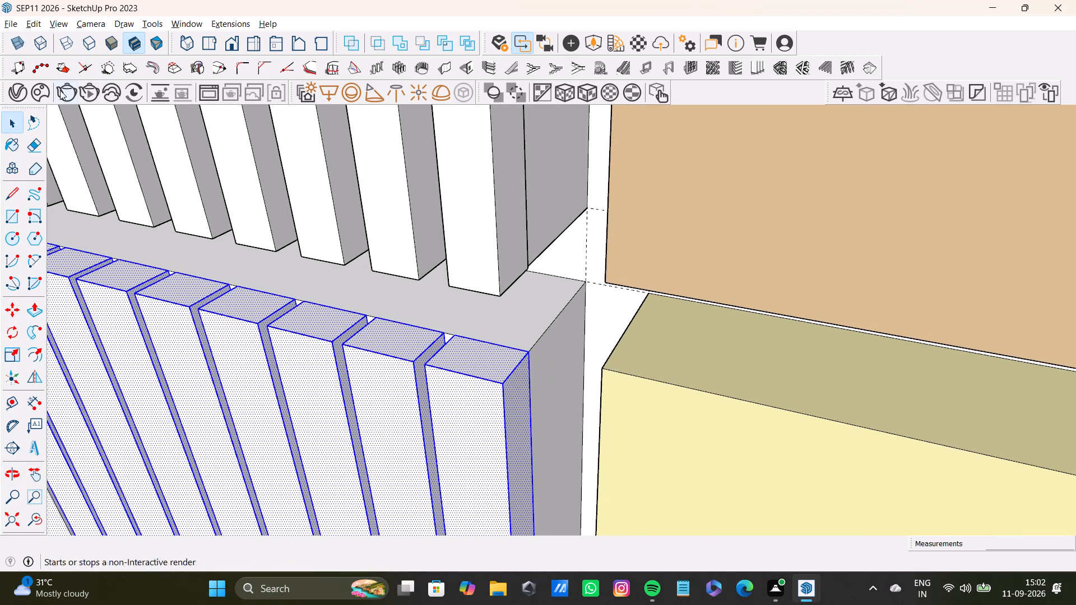
pyautogui.click(16, 143)
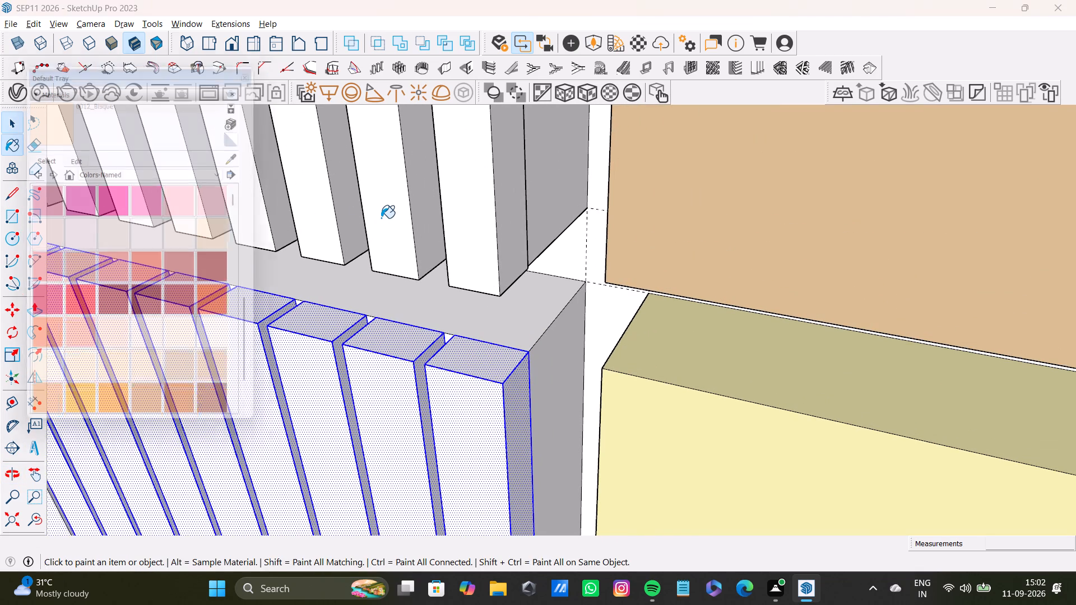
pyautogui.scroll(-14, 149, 244)
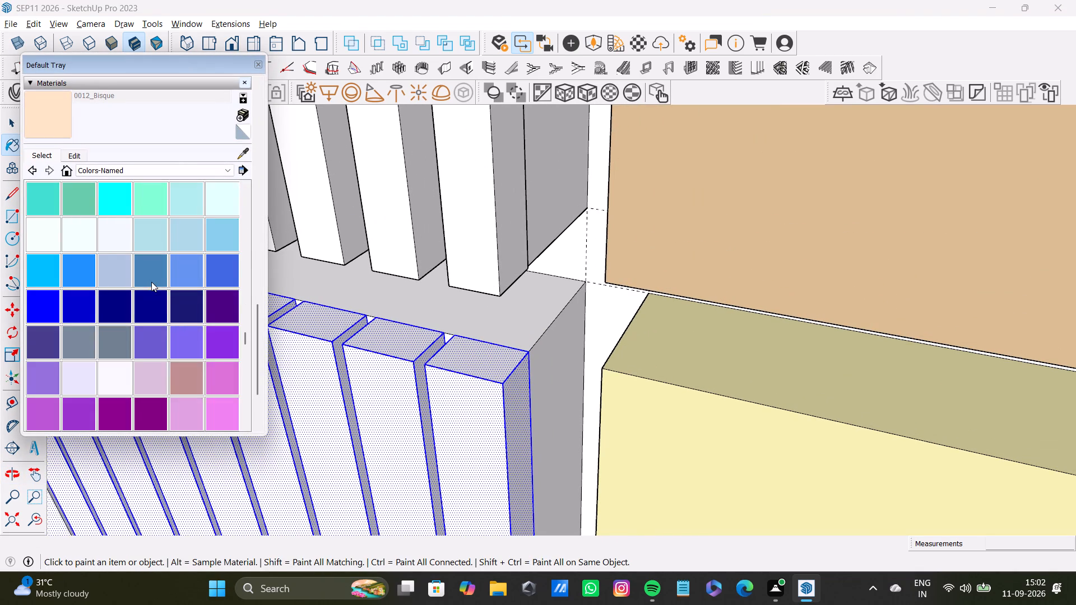
pyautogui.scroll(-8, 151, 282)
pyautogui.scroll(3, 165, 290)
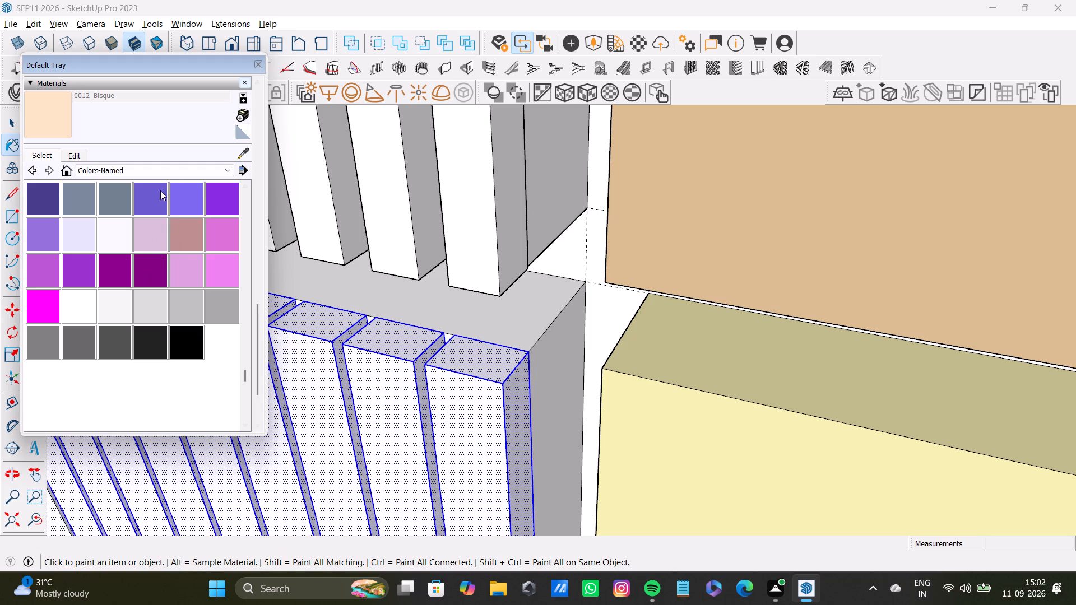
pyautogui.click(218, 170)
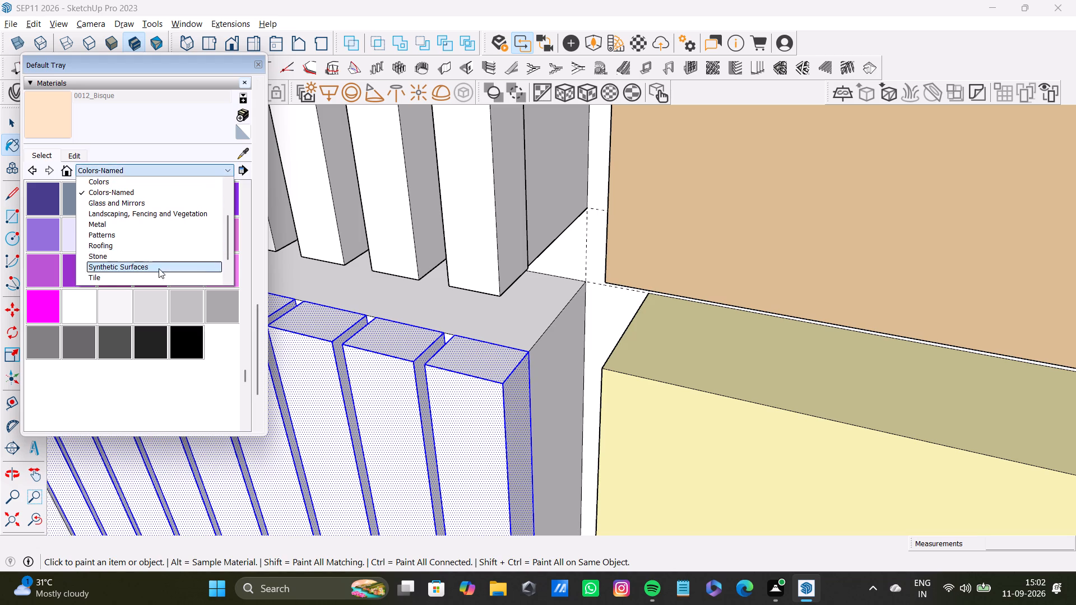
pyautogui.click(156, 231)
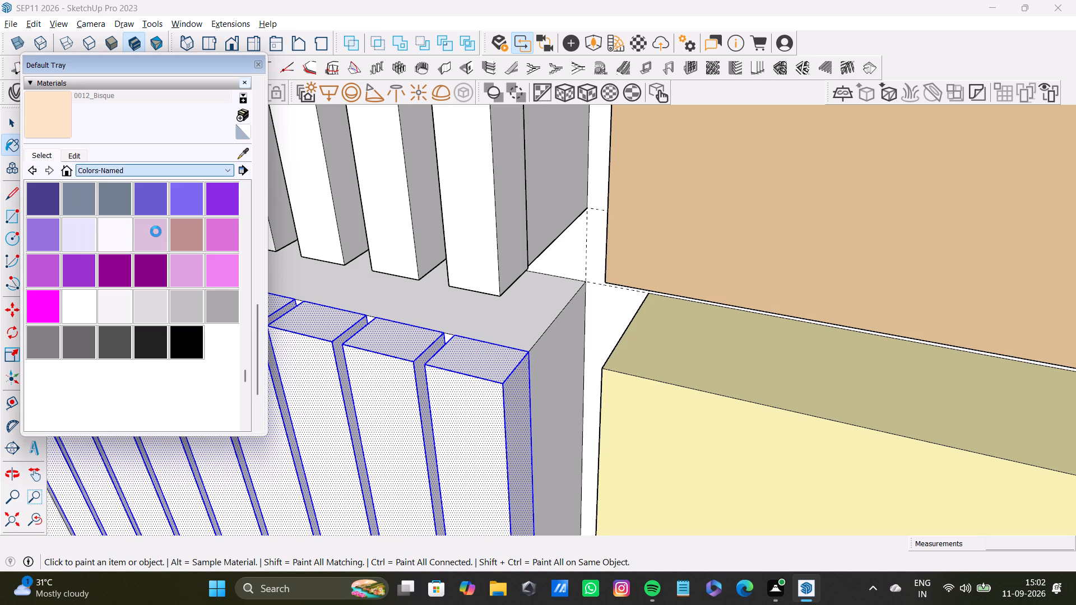
pyautogui.scroll(-12, 151, 336)
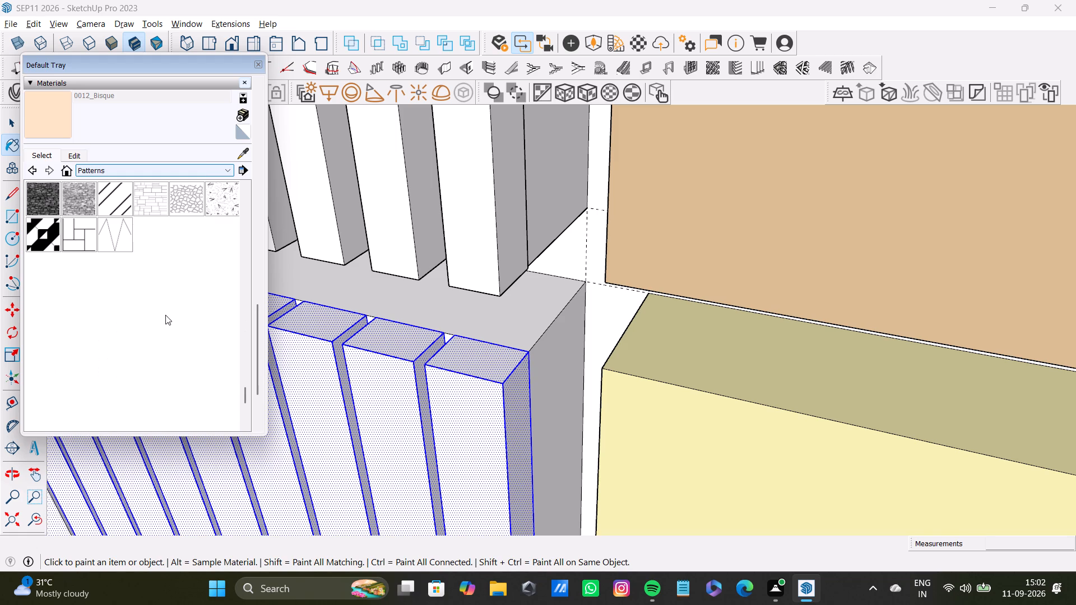
# Browse the Landscaping, Fencing and Vegetation, Synthetic Surfaces, Window Coverings, Asphalt and Concrete, and Brick, Cladding and Siding collections for a slat material.
pyautogui.click(217, 171)
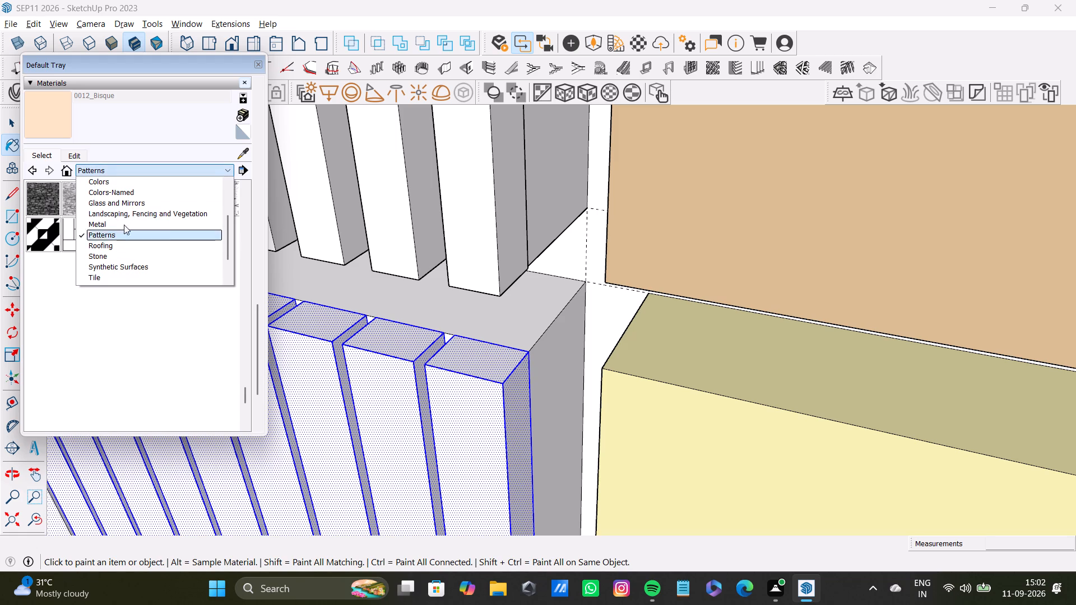
pyautogui.click(127, 214)
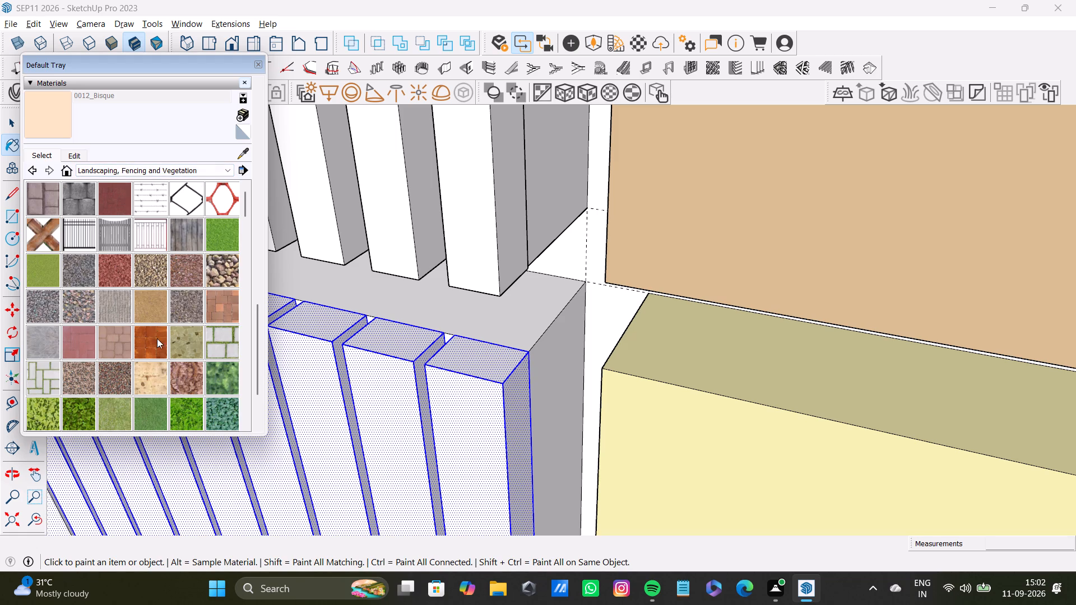
pyautogui.scroll(-7, 157, 339)
pyautogui.click(159, 175)
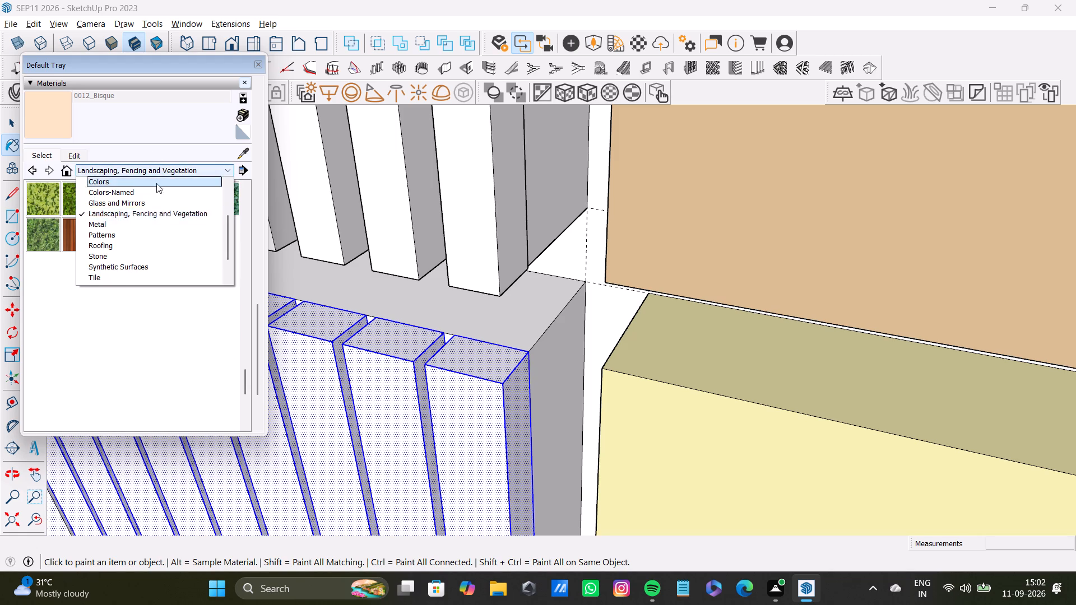
pyautogui.scroll(-1, 120, 271)
pyautogui.click(135, 232)
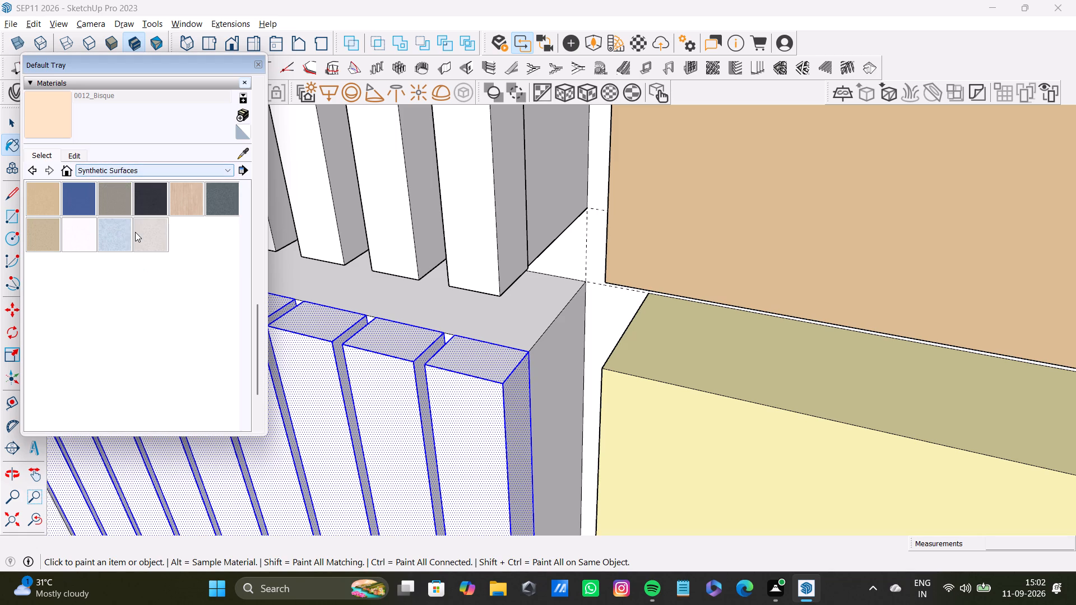
pyautogui.click(149, 173)
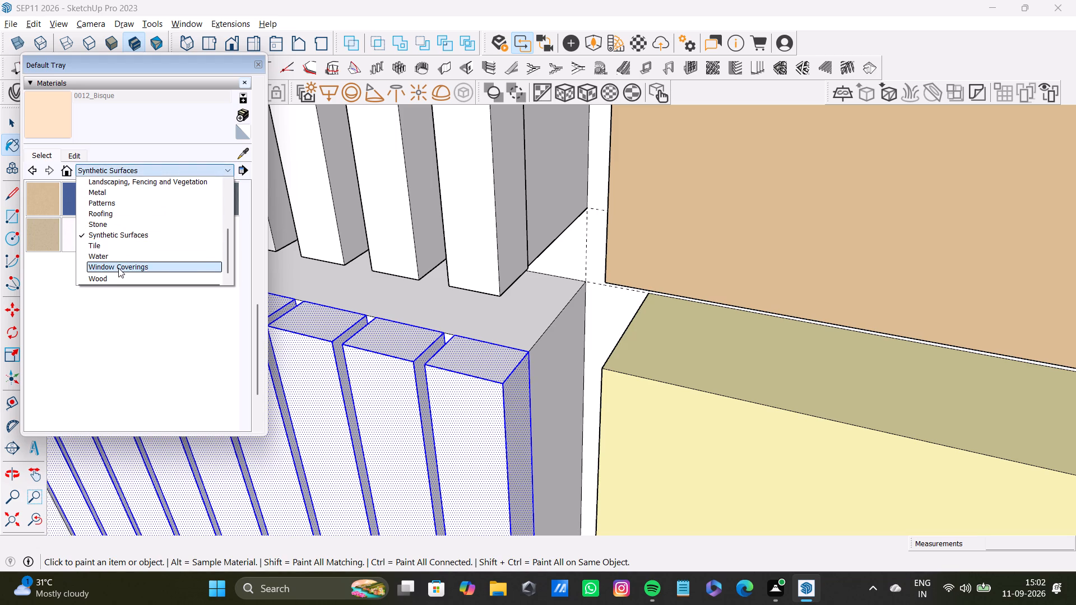
pyautogui.click(118, 268)
pyautogui.click(154, 170)
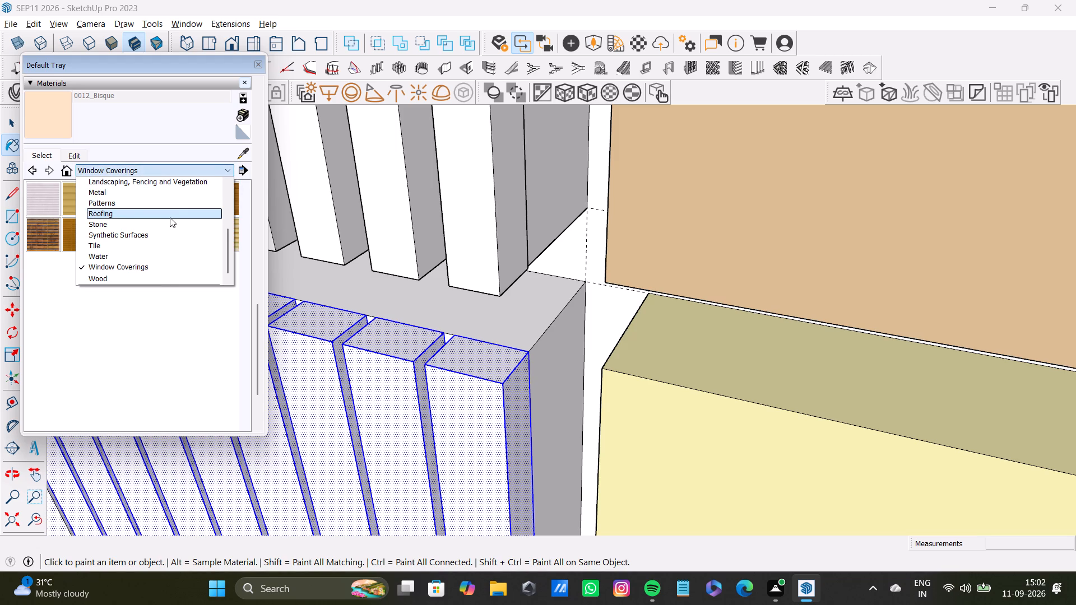
pyautogui.scroll(3, 165, 217)
pyautogui.click(121, 218)
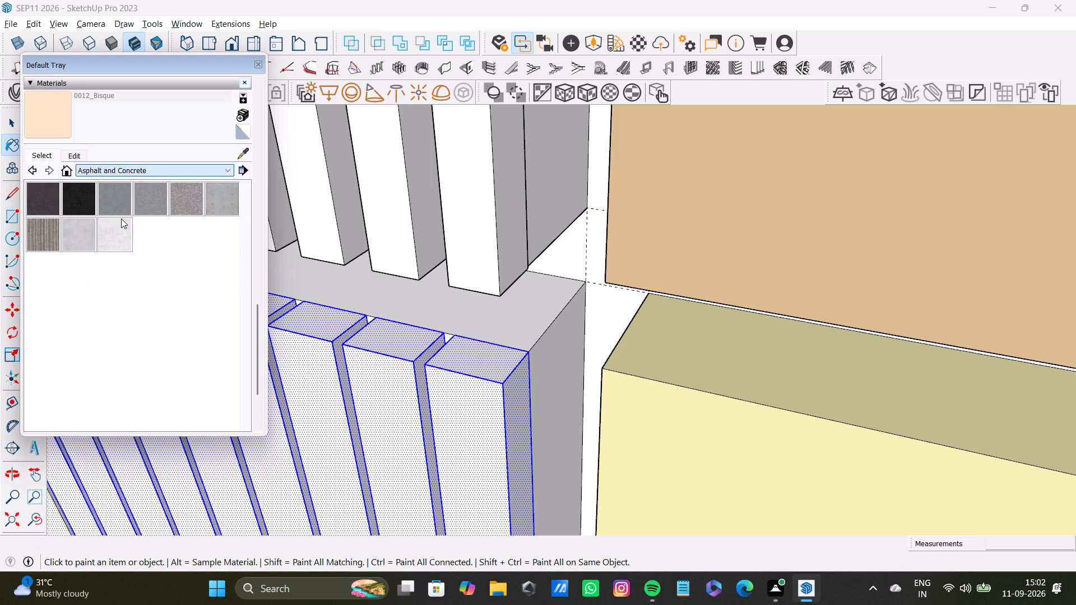
pyautogui.click(159, 169)
pyautogui.click(144, 225)
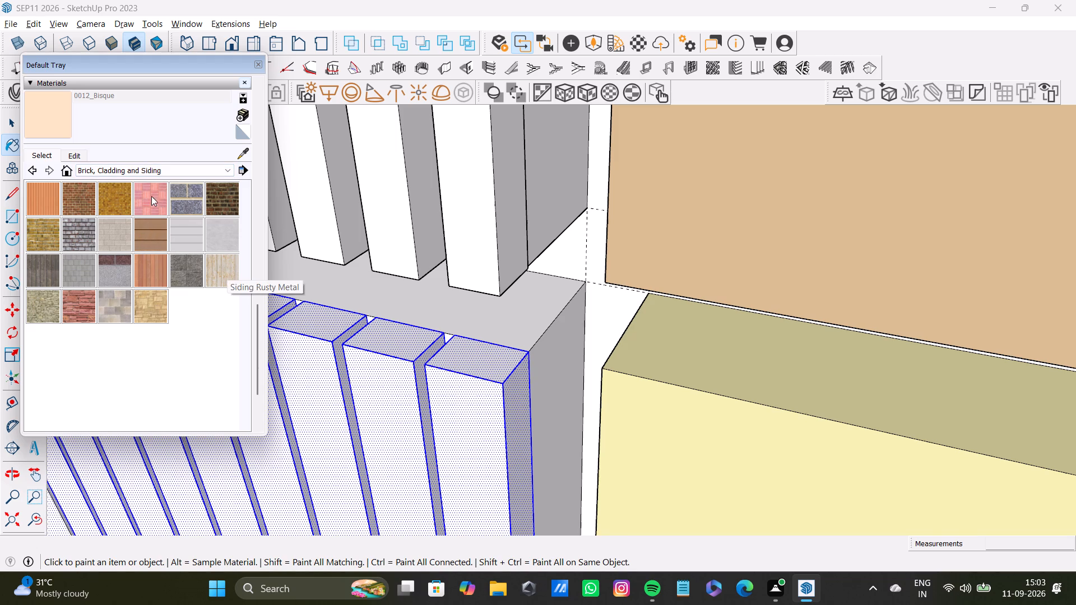
# Paint the selected lower slat faces with the pale blue-grey interlocking pattern from the Carpet, Fabrics, Leathers, Textiles and Wallpaper collection.
pyautogui.click(173, 169)
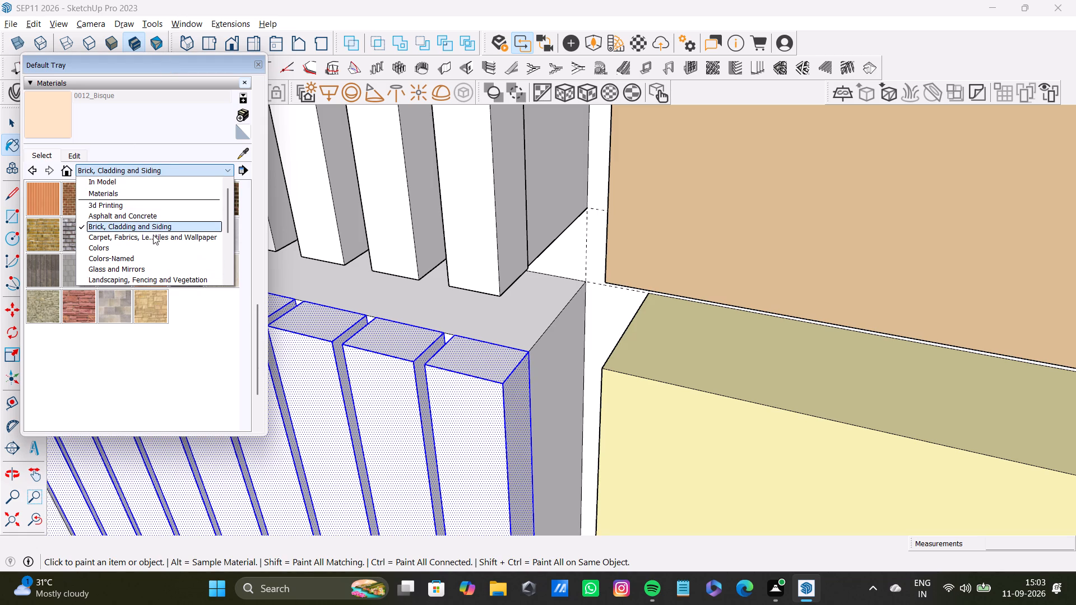
pyautogui.scroll(-1, 154, 236)
pyautogui.click(164, 202)
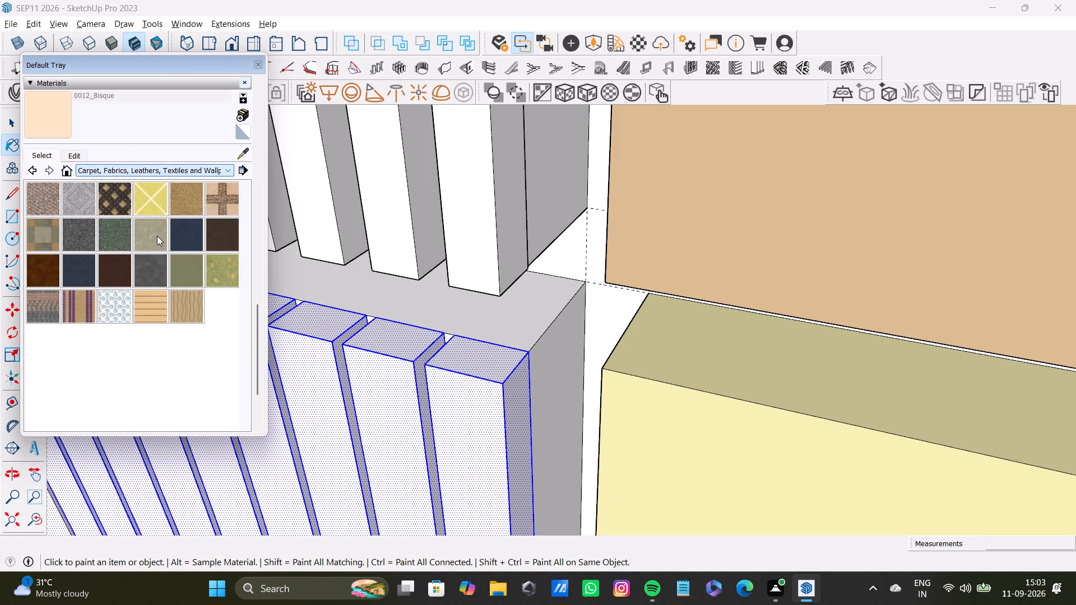
pyautogui.scroll(-1, 168, 293)
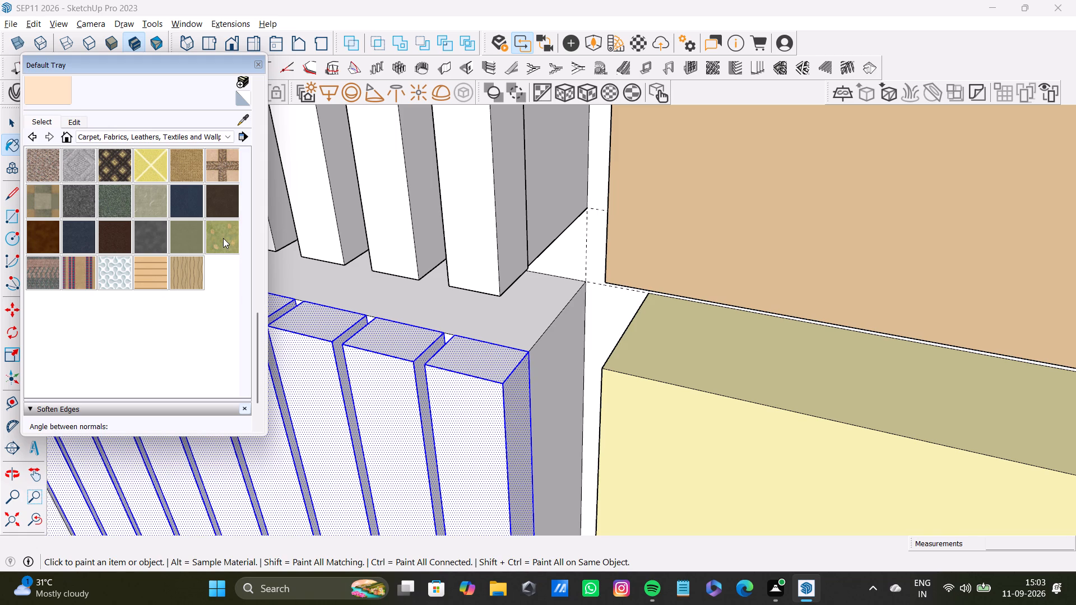
pyautogui.click(111, 268)
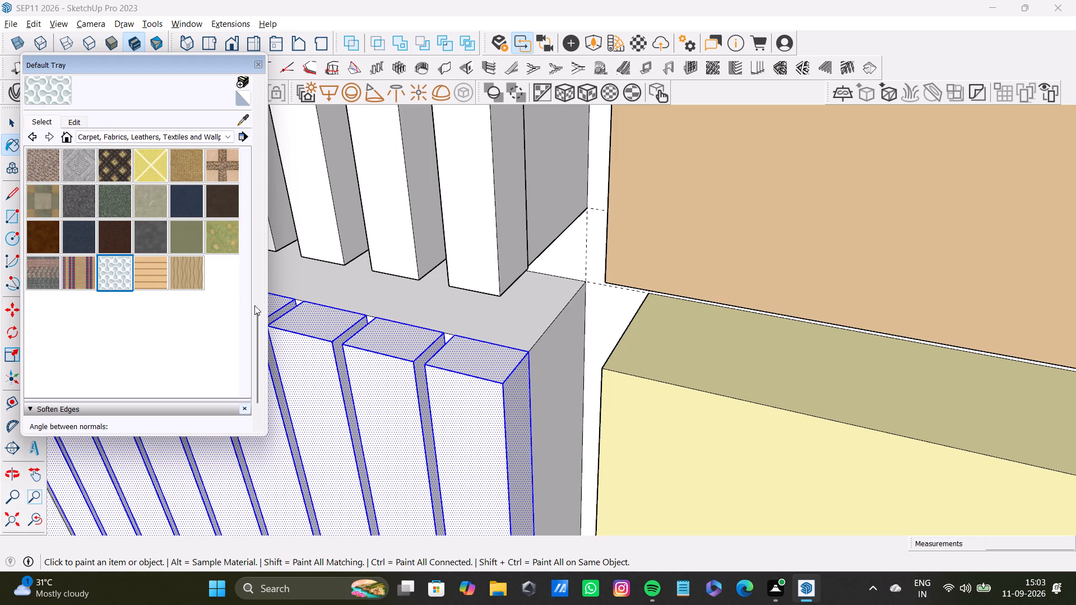
pyautogui.click(382, 345)
pyautogui.scroll(-5, 372, 368)
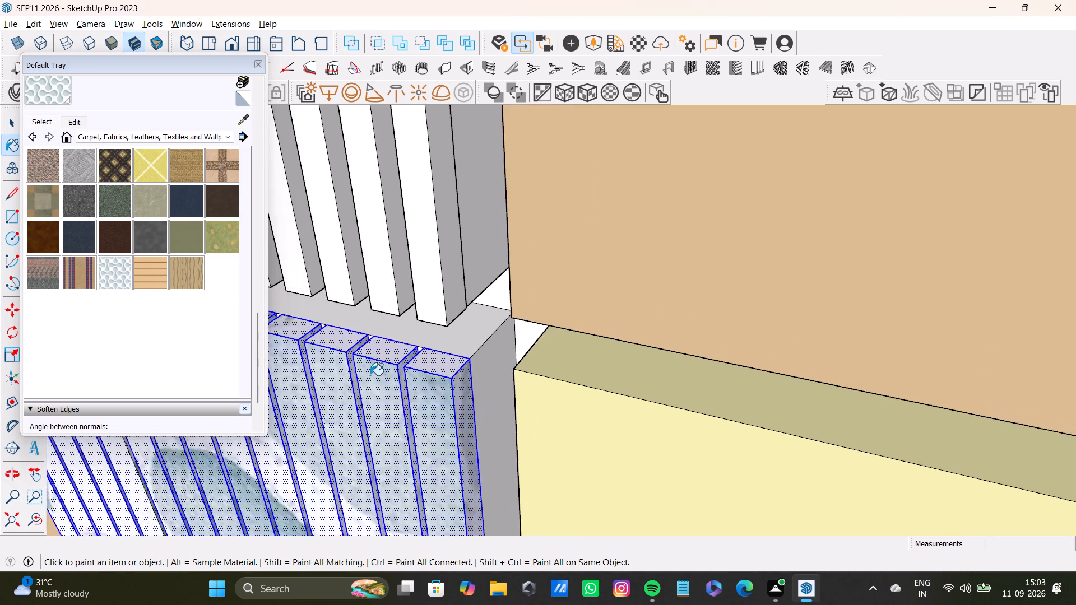
# Return to the kitchen's tall cabinet wall and examine the top ends of the upper slats beside the yellow panel.
pyautogui.scroll(-15, 370, 375)
pyautogui.scroll(1, 367, 406)
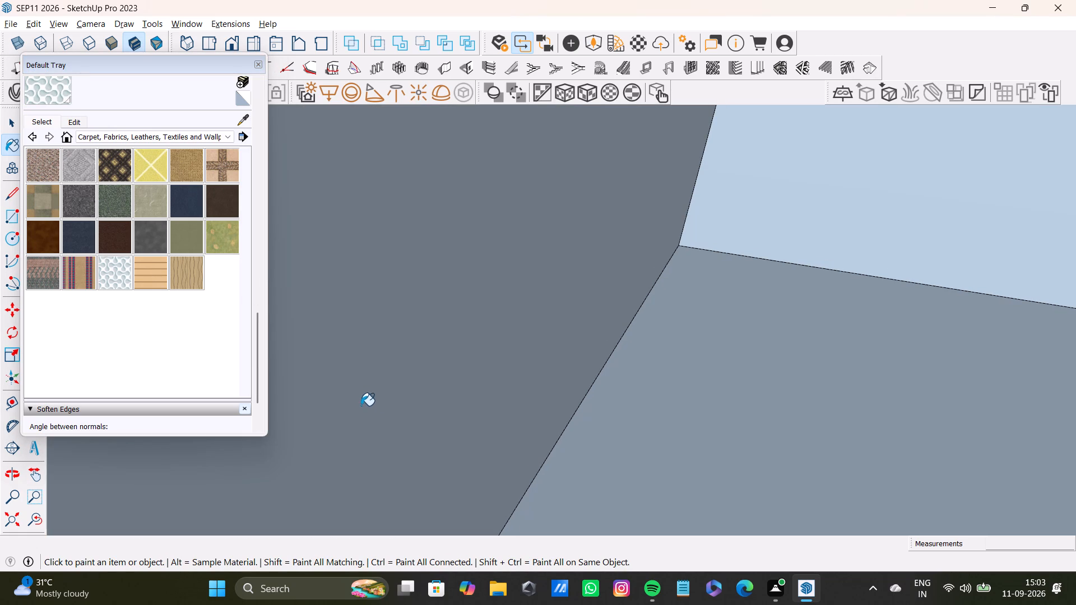
pyautogui.press('space')
pyautogui.keyDown('shift'); pyautogui.moveTo(341, 323); pyautogui.dragTo(537, 464, button='middle'); pyautogui.keyUp('shift')
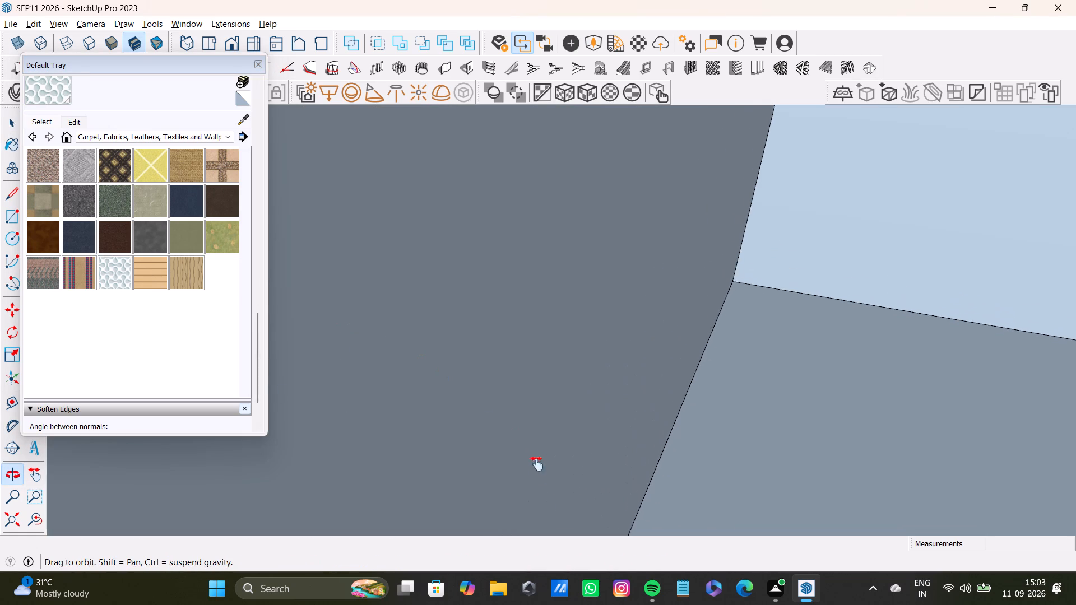
pyautogui.keyDown('shift'); pyautogui.moveTo(537, 464); pyautogui.dragTo(568, 522, button='middle'); pyautogui.keyUp('shift')
pyautogui.scroll(-4, 265, 427)
pyautogui.keyDown('shift'); pyautogui.moveTo(268, 421); pyautogui.dragTo(364, 418, button='middle'); pyautogui.keyUp('shift')
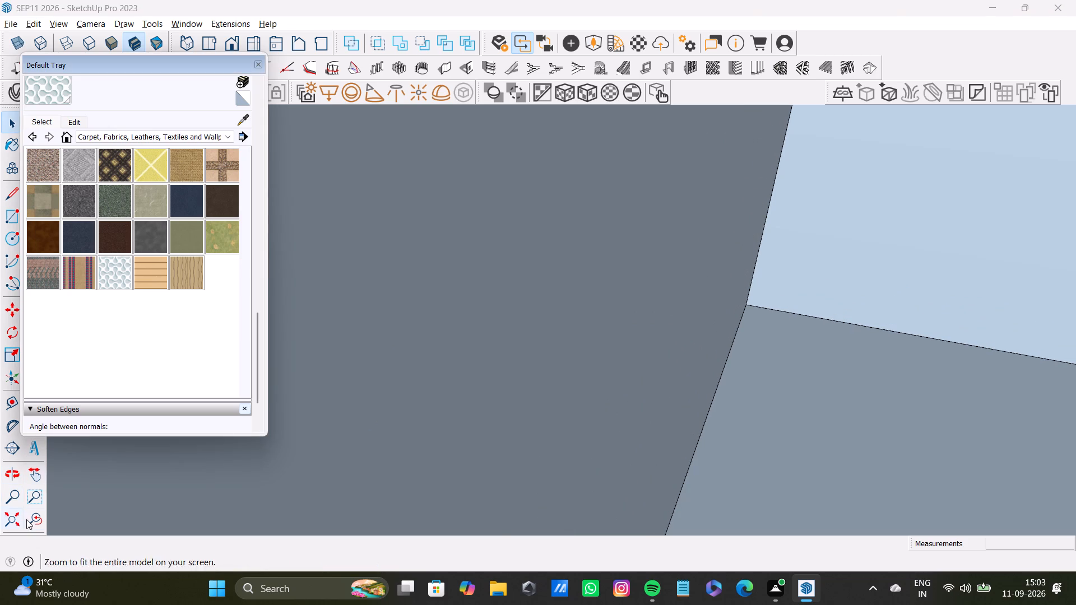
pyautogui.click(33, 524)
pyautogui.moveTo(12, 519); pyautogui.dragTo(17, 516)
pyautogui.keyDown('shift'); pyautogui.moveTo(313, 386); pyautogui.dragTo(410, 490, button='middle'); pyautogui.keyUp('shift')
pyautogui.scroll(1, 736, 303)
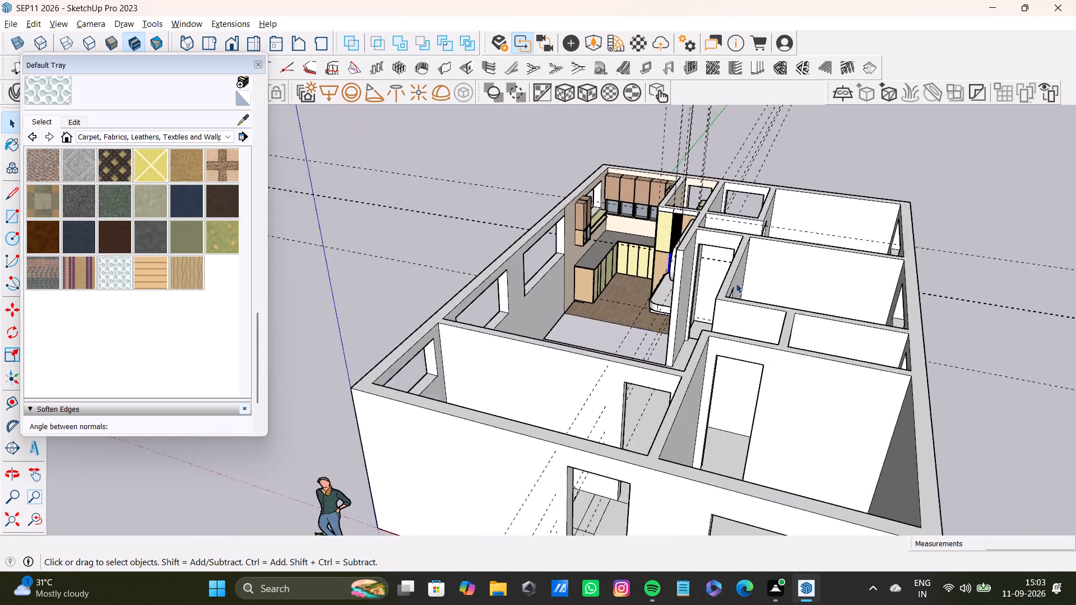
pyautogui.scroll(10, 736, 283)
pyautogui.keyDown('shift'); pyautogui.moveTo(646, 212); pyautogui.dragTo(633, 435, button='middle'); pyautogui.keyUp('shift')
pyautogui.scroll(15, 643, 399)
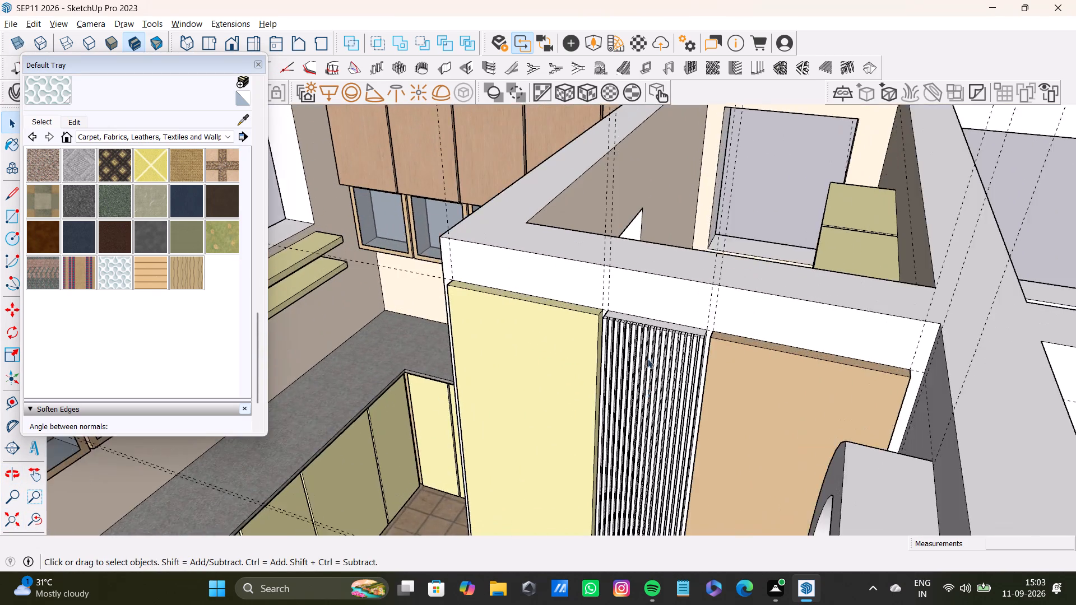
pyautogui.scroll(2, 647, 359)
pyautogui.scroll(-7, 648, 361)
pyautogui.moveTo(623, 456); pyautogui.dragTo(707, 470, button='middle')
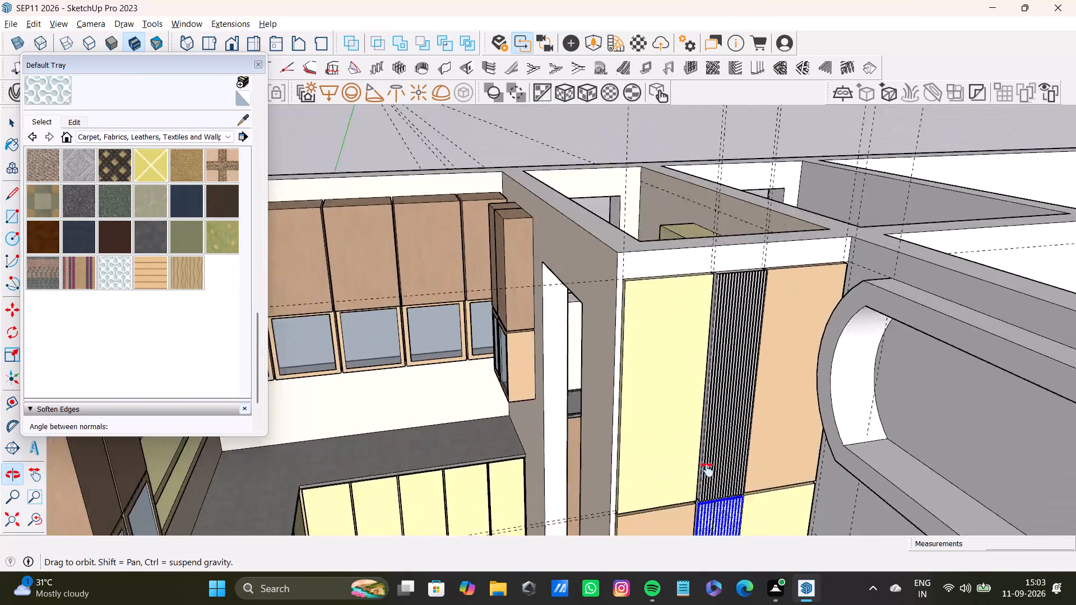
pyautogui.moveTo(707, 470); pyautogui.dragTo(680, 509, button='middle')
pyautogui.keyDown('shift'); pyautogui.scroll(19, 687, 402); pyautogui.keyUp('shift')
pyautogui.press('space')
pyautogui.press('space')
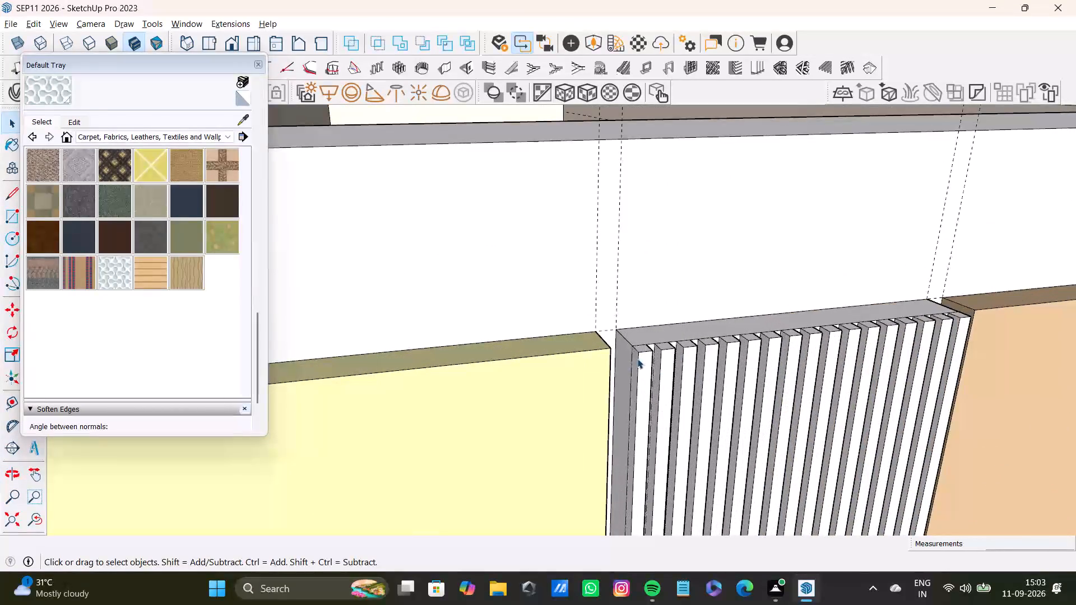
pyautogui.scroll(11, 637, 359)
pyautogui.keyDown('shift'); pyautogui.moveTo(641, 359); pyautogui.dragTo(559, 365, button='middle'); pyautogui.keyUp('shift')
pyautogui.keyDown('shift'); pyautogui.scroll(2, 569, 349); pyautogui.keyUp('shift')
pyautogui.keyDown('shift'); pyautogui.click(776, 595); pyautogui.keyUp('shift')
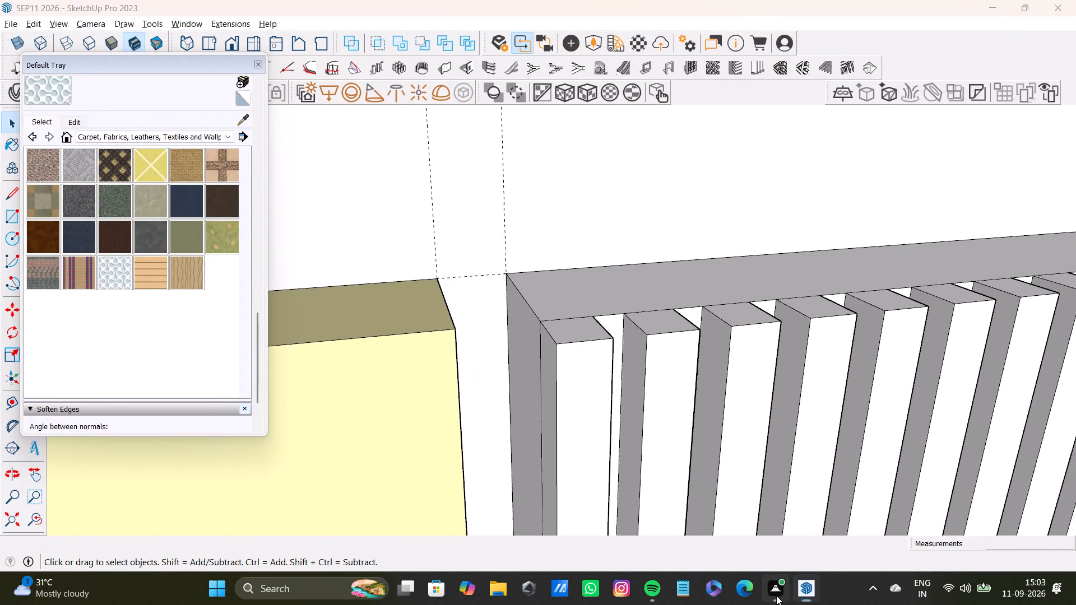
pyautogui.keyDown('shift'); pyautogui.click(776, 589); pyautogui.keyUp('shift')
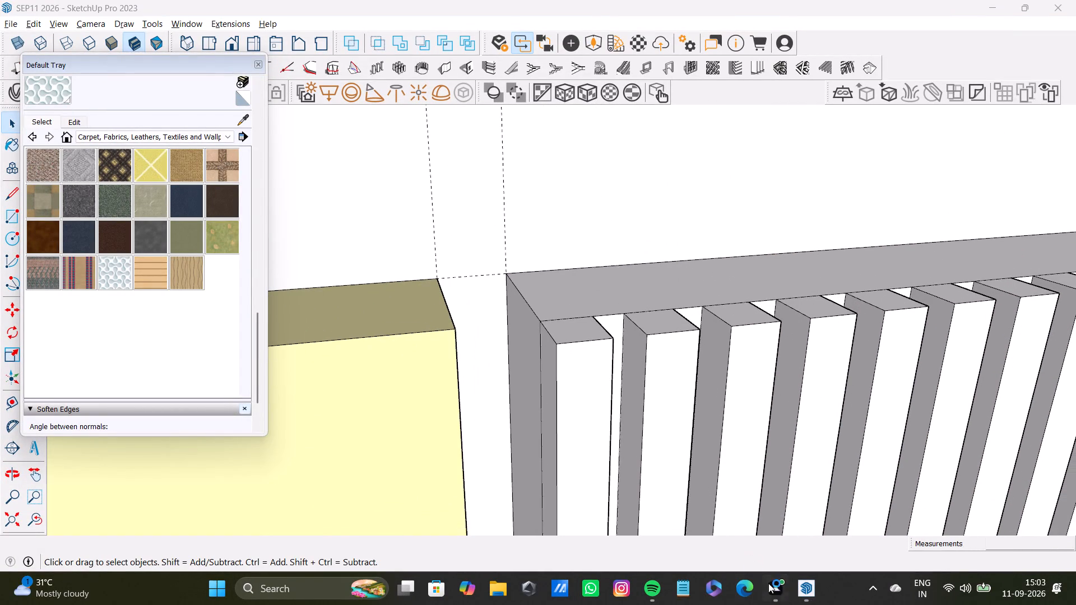
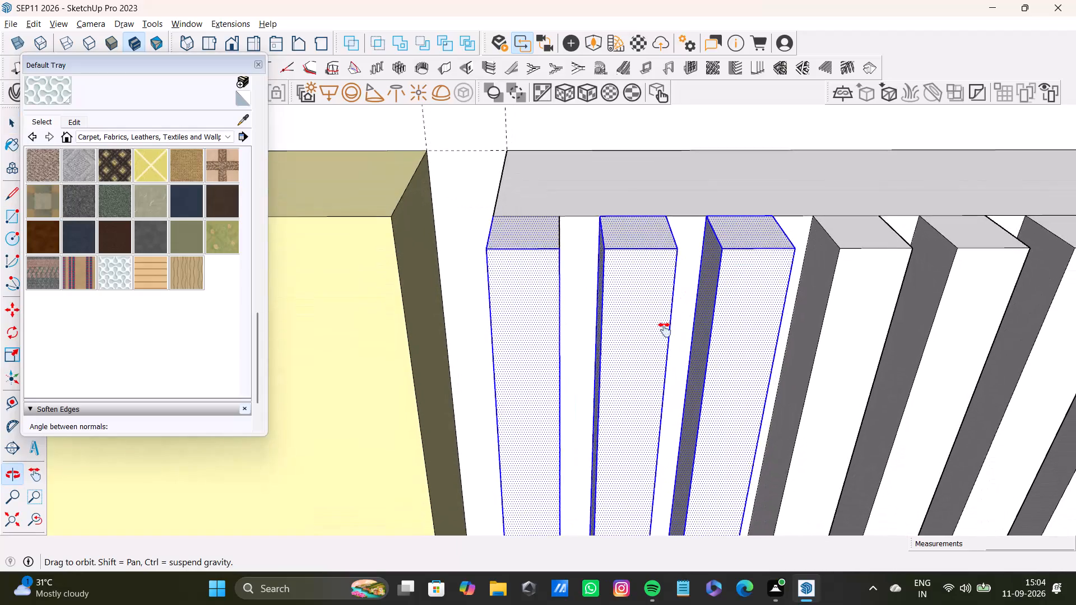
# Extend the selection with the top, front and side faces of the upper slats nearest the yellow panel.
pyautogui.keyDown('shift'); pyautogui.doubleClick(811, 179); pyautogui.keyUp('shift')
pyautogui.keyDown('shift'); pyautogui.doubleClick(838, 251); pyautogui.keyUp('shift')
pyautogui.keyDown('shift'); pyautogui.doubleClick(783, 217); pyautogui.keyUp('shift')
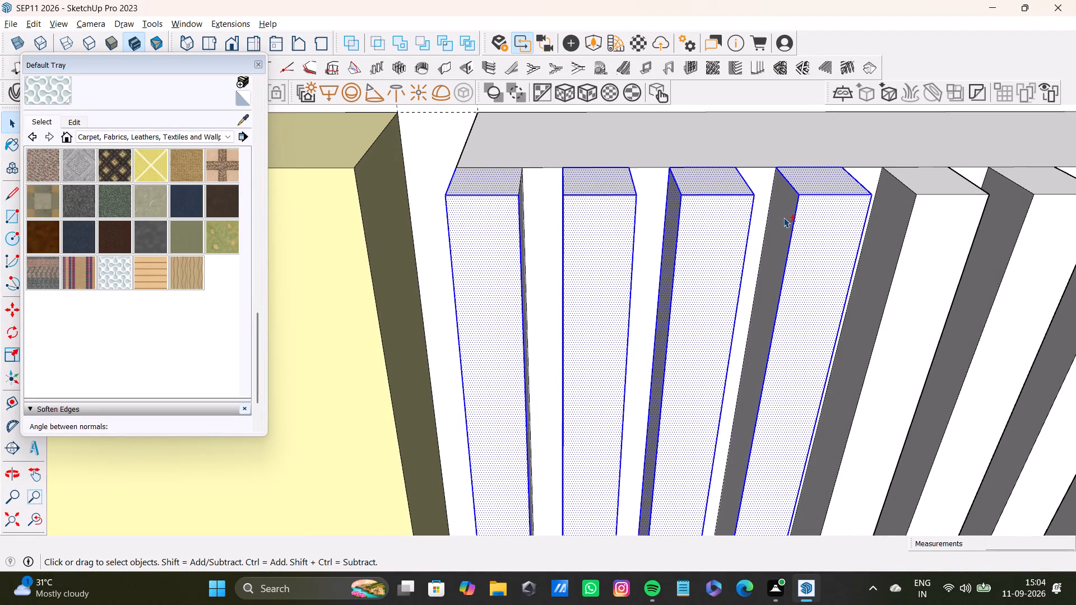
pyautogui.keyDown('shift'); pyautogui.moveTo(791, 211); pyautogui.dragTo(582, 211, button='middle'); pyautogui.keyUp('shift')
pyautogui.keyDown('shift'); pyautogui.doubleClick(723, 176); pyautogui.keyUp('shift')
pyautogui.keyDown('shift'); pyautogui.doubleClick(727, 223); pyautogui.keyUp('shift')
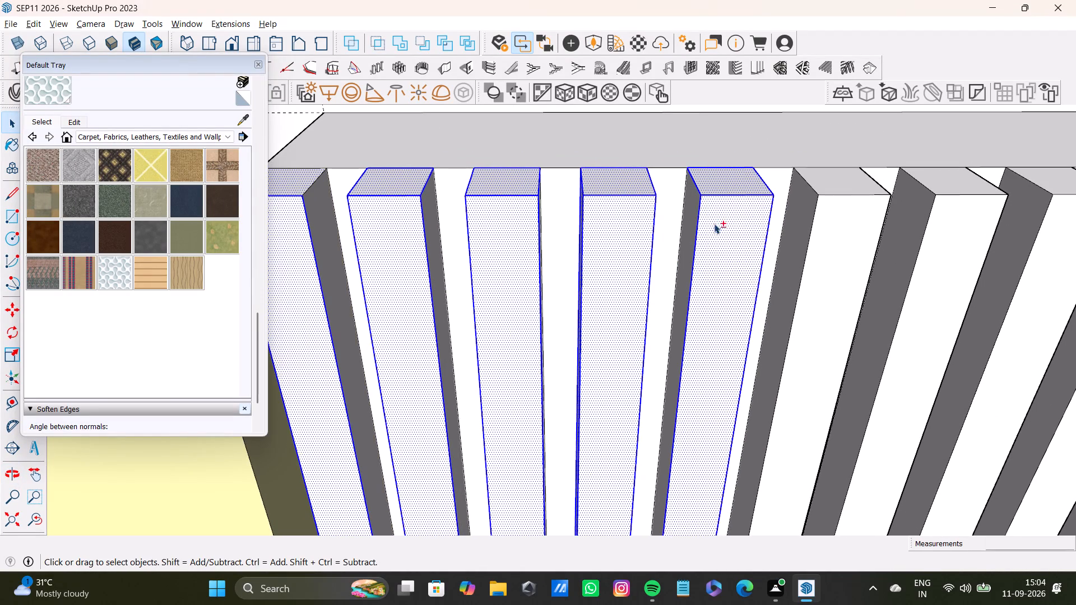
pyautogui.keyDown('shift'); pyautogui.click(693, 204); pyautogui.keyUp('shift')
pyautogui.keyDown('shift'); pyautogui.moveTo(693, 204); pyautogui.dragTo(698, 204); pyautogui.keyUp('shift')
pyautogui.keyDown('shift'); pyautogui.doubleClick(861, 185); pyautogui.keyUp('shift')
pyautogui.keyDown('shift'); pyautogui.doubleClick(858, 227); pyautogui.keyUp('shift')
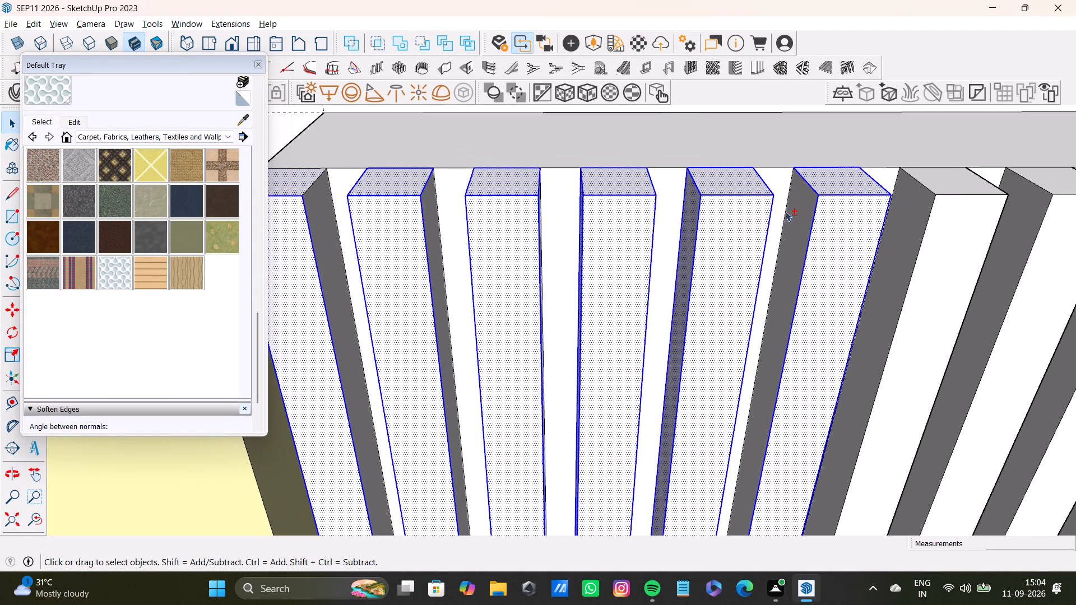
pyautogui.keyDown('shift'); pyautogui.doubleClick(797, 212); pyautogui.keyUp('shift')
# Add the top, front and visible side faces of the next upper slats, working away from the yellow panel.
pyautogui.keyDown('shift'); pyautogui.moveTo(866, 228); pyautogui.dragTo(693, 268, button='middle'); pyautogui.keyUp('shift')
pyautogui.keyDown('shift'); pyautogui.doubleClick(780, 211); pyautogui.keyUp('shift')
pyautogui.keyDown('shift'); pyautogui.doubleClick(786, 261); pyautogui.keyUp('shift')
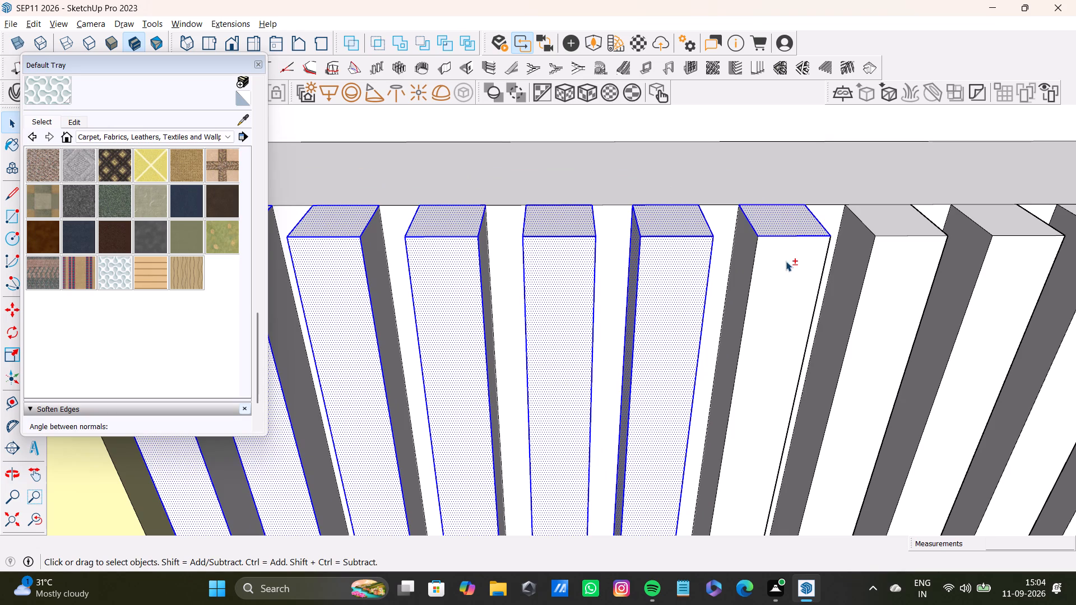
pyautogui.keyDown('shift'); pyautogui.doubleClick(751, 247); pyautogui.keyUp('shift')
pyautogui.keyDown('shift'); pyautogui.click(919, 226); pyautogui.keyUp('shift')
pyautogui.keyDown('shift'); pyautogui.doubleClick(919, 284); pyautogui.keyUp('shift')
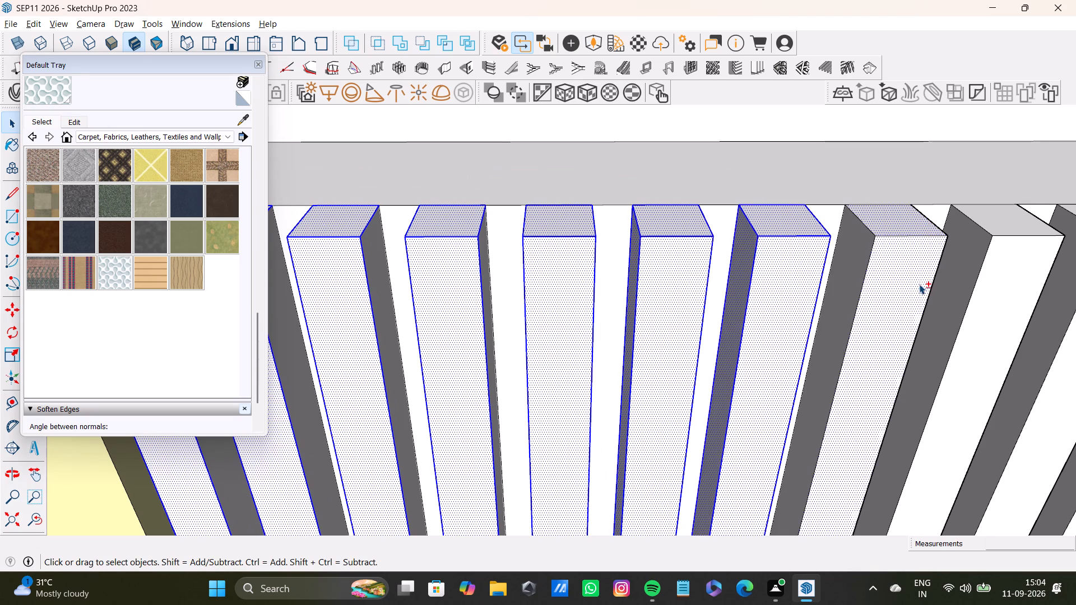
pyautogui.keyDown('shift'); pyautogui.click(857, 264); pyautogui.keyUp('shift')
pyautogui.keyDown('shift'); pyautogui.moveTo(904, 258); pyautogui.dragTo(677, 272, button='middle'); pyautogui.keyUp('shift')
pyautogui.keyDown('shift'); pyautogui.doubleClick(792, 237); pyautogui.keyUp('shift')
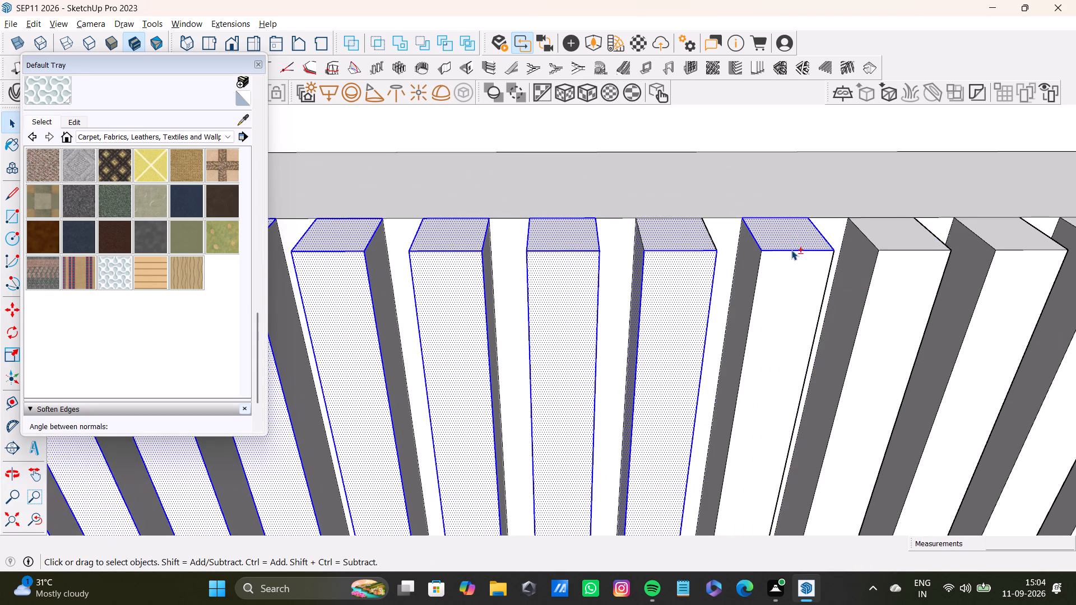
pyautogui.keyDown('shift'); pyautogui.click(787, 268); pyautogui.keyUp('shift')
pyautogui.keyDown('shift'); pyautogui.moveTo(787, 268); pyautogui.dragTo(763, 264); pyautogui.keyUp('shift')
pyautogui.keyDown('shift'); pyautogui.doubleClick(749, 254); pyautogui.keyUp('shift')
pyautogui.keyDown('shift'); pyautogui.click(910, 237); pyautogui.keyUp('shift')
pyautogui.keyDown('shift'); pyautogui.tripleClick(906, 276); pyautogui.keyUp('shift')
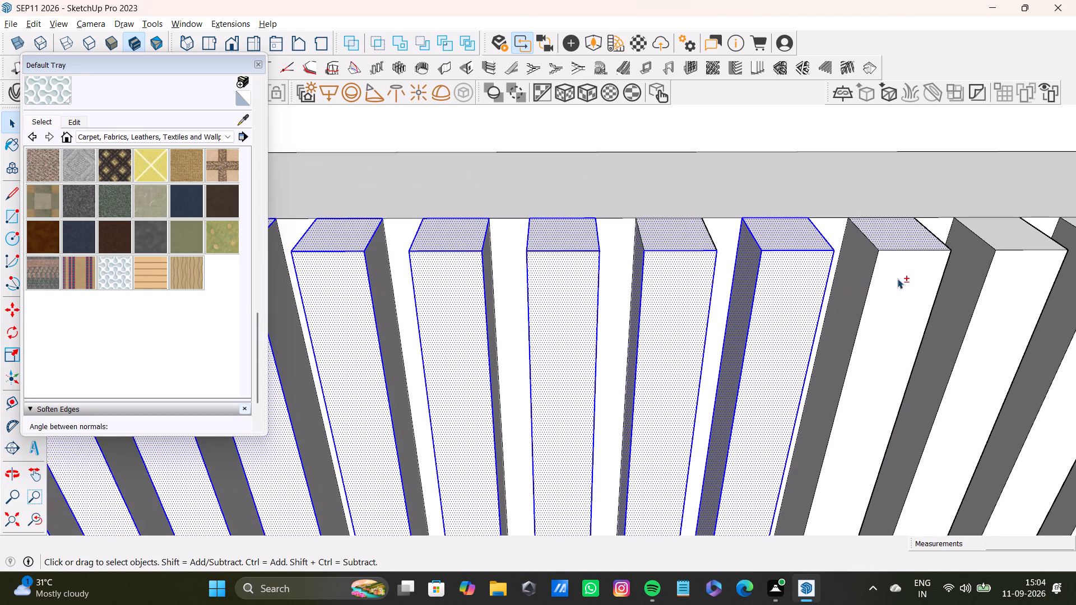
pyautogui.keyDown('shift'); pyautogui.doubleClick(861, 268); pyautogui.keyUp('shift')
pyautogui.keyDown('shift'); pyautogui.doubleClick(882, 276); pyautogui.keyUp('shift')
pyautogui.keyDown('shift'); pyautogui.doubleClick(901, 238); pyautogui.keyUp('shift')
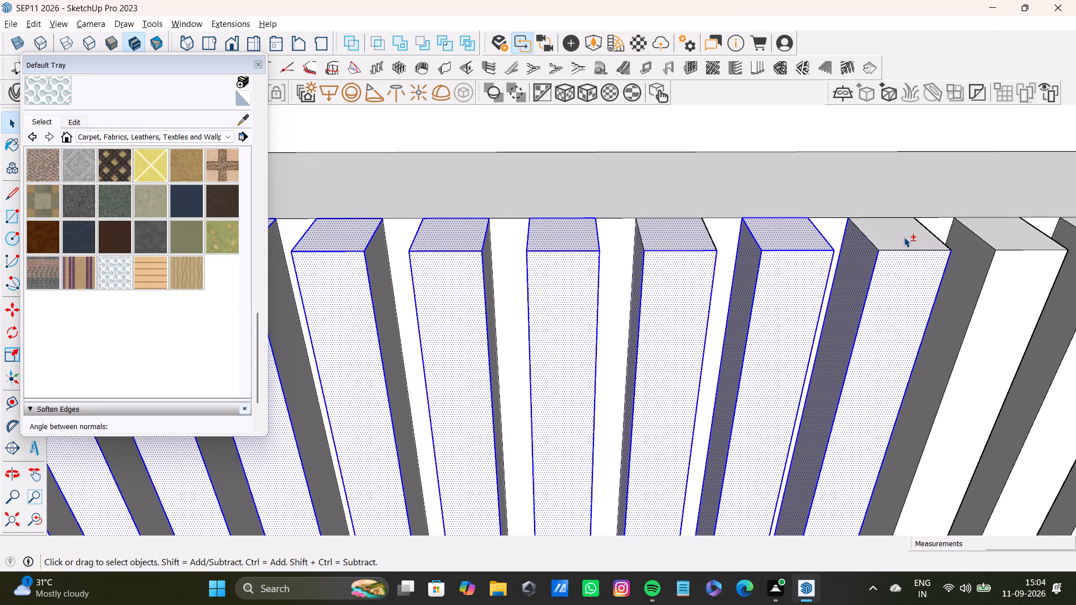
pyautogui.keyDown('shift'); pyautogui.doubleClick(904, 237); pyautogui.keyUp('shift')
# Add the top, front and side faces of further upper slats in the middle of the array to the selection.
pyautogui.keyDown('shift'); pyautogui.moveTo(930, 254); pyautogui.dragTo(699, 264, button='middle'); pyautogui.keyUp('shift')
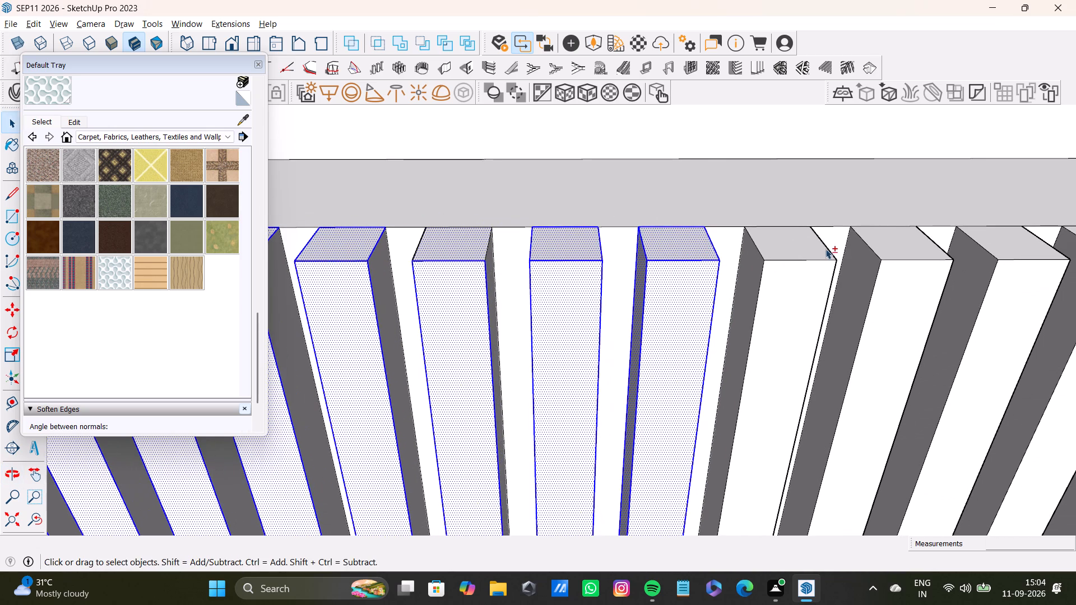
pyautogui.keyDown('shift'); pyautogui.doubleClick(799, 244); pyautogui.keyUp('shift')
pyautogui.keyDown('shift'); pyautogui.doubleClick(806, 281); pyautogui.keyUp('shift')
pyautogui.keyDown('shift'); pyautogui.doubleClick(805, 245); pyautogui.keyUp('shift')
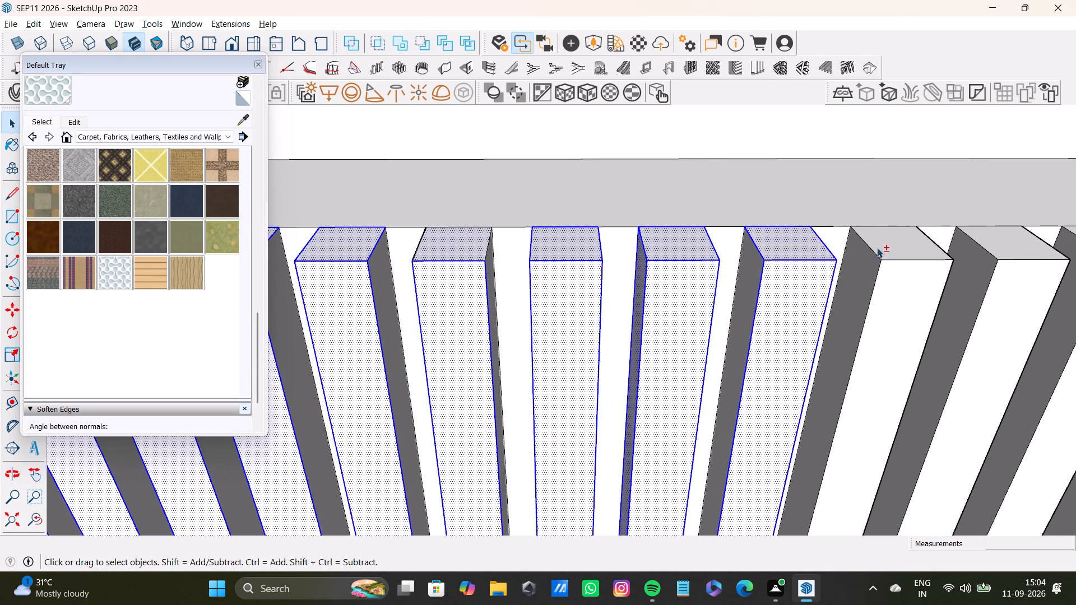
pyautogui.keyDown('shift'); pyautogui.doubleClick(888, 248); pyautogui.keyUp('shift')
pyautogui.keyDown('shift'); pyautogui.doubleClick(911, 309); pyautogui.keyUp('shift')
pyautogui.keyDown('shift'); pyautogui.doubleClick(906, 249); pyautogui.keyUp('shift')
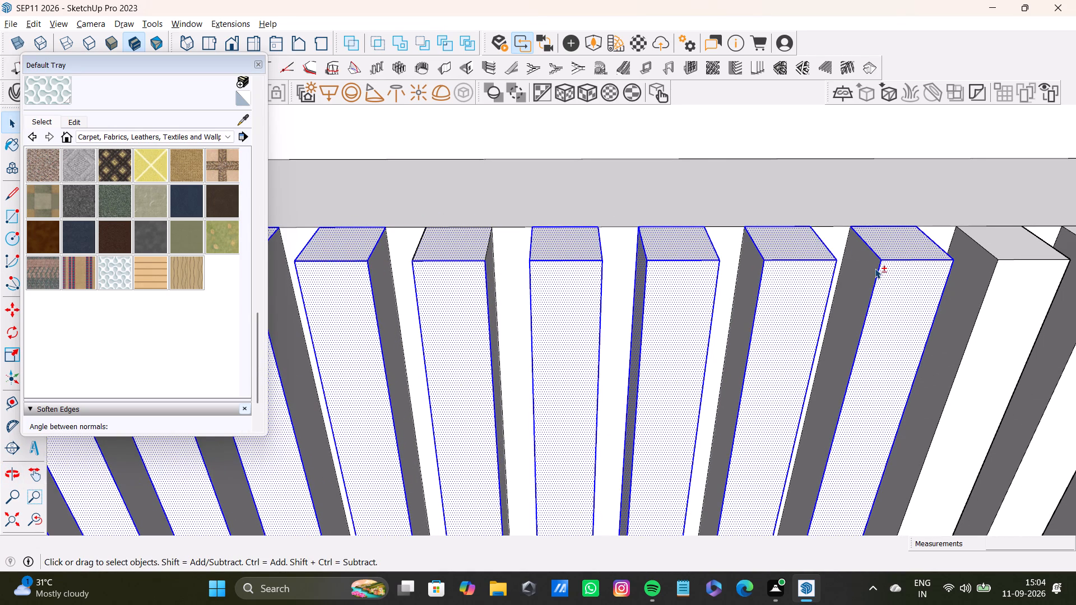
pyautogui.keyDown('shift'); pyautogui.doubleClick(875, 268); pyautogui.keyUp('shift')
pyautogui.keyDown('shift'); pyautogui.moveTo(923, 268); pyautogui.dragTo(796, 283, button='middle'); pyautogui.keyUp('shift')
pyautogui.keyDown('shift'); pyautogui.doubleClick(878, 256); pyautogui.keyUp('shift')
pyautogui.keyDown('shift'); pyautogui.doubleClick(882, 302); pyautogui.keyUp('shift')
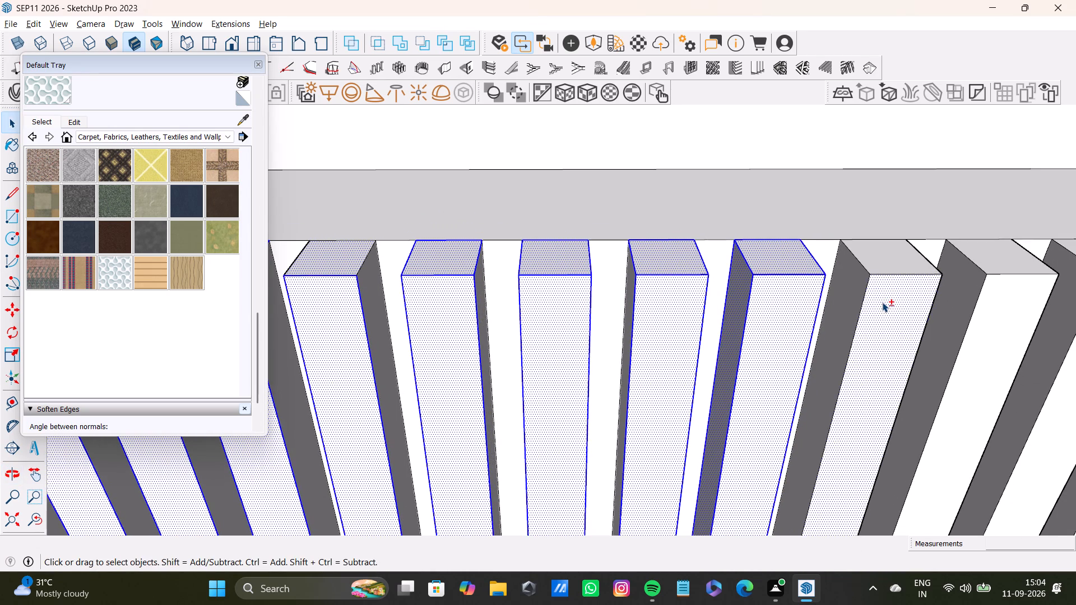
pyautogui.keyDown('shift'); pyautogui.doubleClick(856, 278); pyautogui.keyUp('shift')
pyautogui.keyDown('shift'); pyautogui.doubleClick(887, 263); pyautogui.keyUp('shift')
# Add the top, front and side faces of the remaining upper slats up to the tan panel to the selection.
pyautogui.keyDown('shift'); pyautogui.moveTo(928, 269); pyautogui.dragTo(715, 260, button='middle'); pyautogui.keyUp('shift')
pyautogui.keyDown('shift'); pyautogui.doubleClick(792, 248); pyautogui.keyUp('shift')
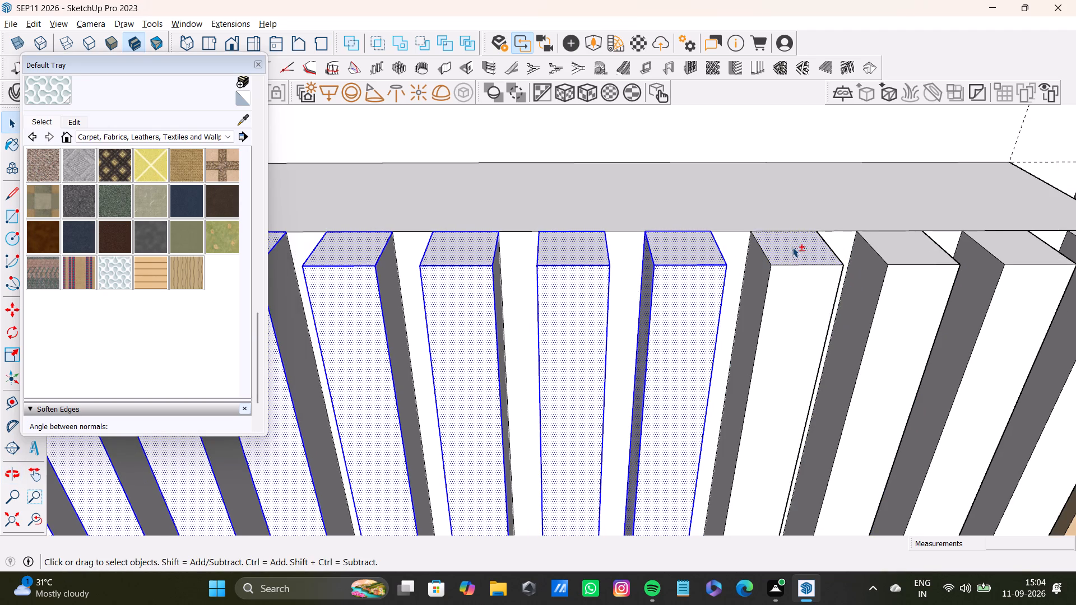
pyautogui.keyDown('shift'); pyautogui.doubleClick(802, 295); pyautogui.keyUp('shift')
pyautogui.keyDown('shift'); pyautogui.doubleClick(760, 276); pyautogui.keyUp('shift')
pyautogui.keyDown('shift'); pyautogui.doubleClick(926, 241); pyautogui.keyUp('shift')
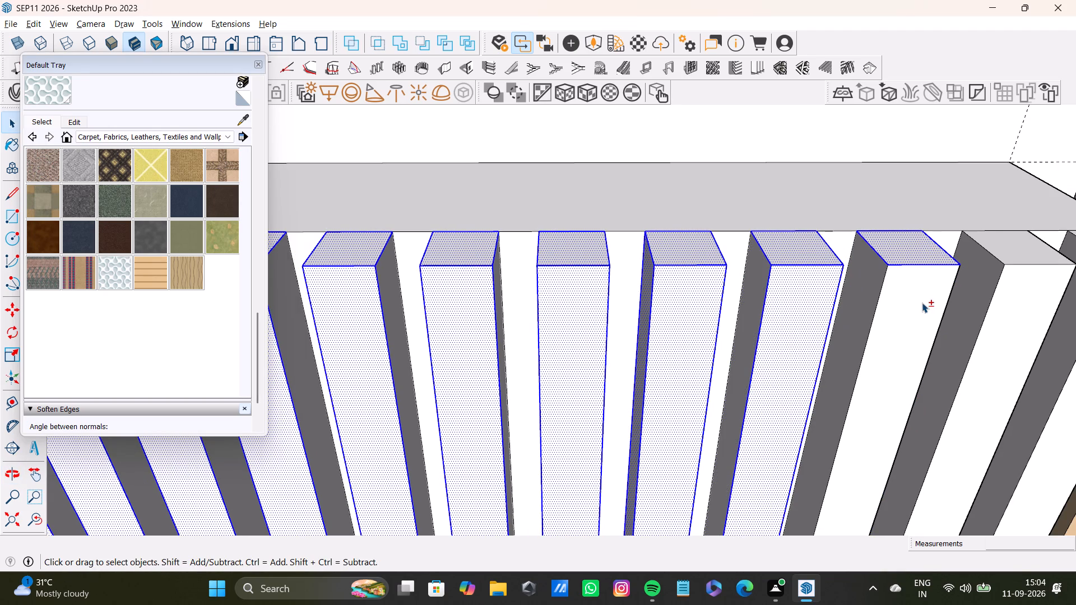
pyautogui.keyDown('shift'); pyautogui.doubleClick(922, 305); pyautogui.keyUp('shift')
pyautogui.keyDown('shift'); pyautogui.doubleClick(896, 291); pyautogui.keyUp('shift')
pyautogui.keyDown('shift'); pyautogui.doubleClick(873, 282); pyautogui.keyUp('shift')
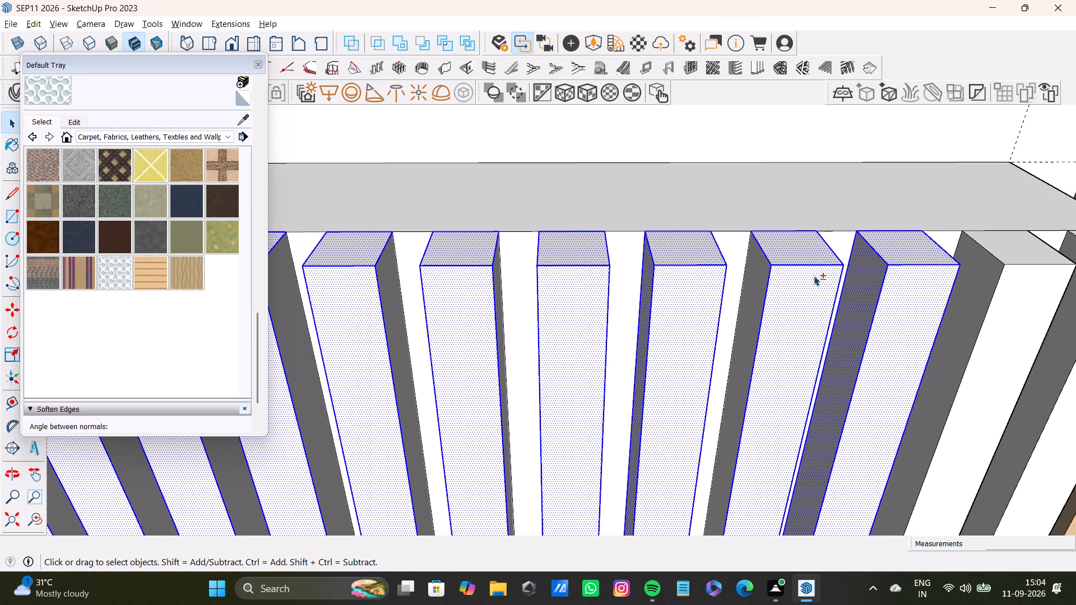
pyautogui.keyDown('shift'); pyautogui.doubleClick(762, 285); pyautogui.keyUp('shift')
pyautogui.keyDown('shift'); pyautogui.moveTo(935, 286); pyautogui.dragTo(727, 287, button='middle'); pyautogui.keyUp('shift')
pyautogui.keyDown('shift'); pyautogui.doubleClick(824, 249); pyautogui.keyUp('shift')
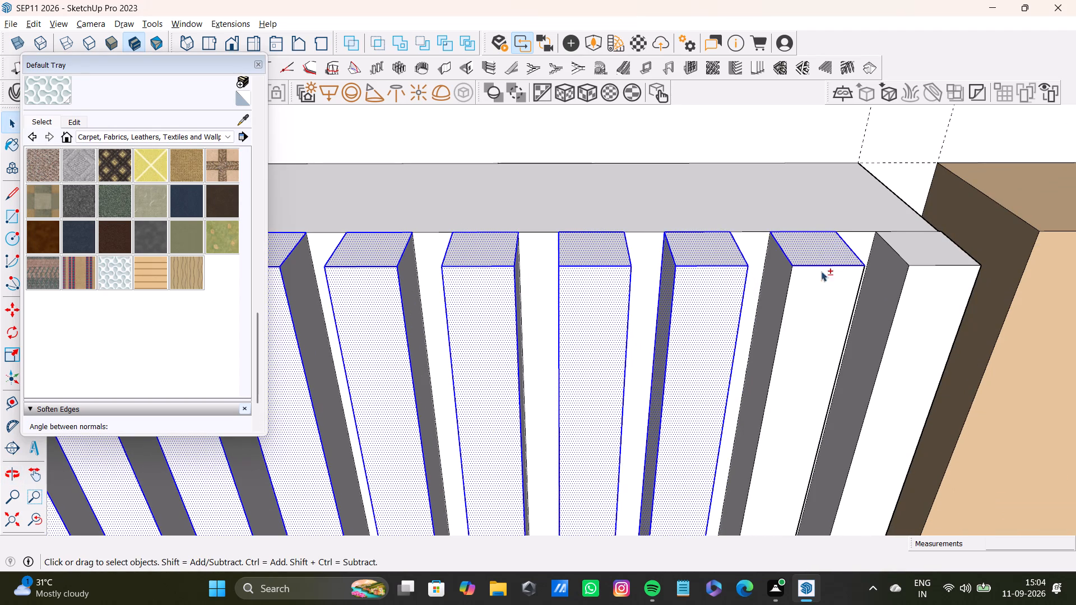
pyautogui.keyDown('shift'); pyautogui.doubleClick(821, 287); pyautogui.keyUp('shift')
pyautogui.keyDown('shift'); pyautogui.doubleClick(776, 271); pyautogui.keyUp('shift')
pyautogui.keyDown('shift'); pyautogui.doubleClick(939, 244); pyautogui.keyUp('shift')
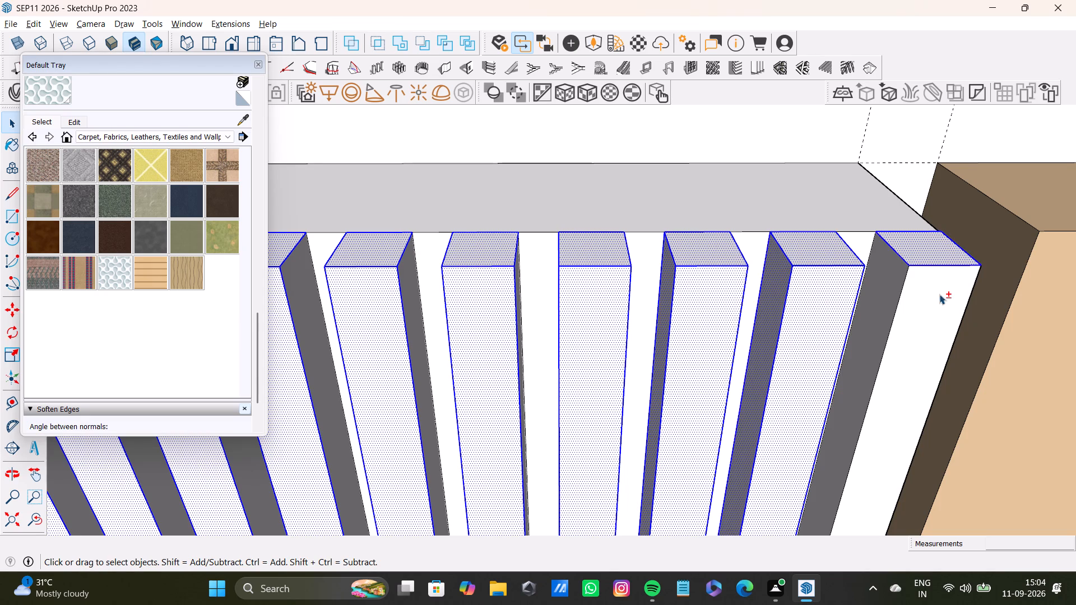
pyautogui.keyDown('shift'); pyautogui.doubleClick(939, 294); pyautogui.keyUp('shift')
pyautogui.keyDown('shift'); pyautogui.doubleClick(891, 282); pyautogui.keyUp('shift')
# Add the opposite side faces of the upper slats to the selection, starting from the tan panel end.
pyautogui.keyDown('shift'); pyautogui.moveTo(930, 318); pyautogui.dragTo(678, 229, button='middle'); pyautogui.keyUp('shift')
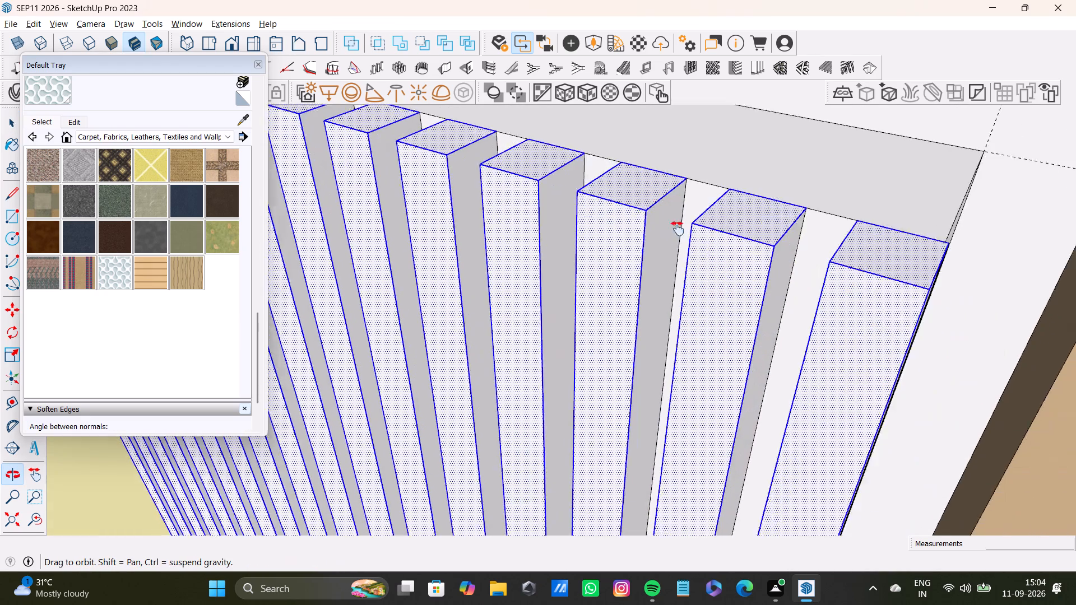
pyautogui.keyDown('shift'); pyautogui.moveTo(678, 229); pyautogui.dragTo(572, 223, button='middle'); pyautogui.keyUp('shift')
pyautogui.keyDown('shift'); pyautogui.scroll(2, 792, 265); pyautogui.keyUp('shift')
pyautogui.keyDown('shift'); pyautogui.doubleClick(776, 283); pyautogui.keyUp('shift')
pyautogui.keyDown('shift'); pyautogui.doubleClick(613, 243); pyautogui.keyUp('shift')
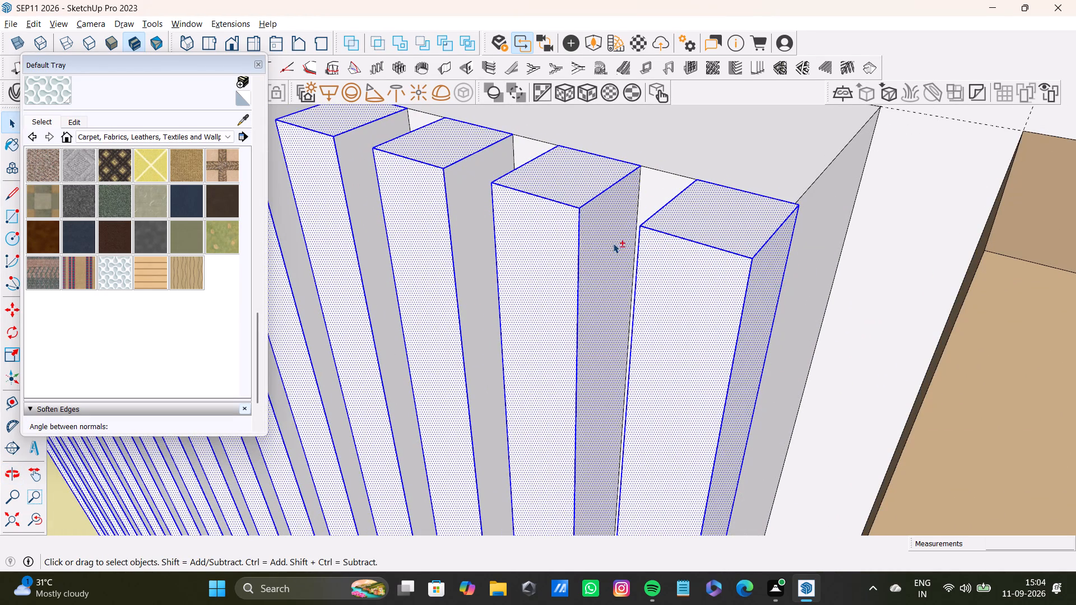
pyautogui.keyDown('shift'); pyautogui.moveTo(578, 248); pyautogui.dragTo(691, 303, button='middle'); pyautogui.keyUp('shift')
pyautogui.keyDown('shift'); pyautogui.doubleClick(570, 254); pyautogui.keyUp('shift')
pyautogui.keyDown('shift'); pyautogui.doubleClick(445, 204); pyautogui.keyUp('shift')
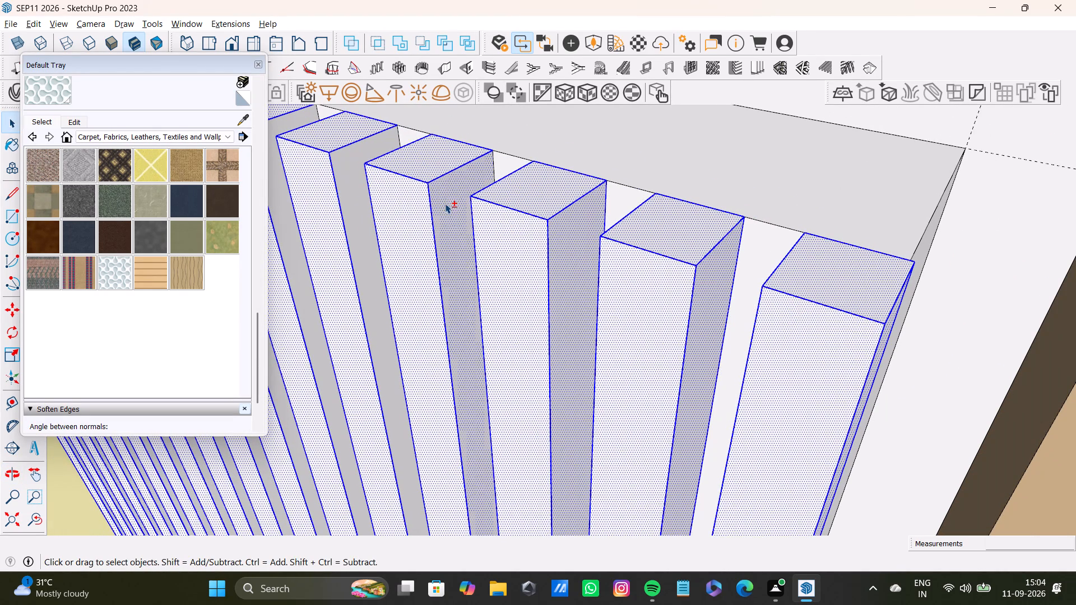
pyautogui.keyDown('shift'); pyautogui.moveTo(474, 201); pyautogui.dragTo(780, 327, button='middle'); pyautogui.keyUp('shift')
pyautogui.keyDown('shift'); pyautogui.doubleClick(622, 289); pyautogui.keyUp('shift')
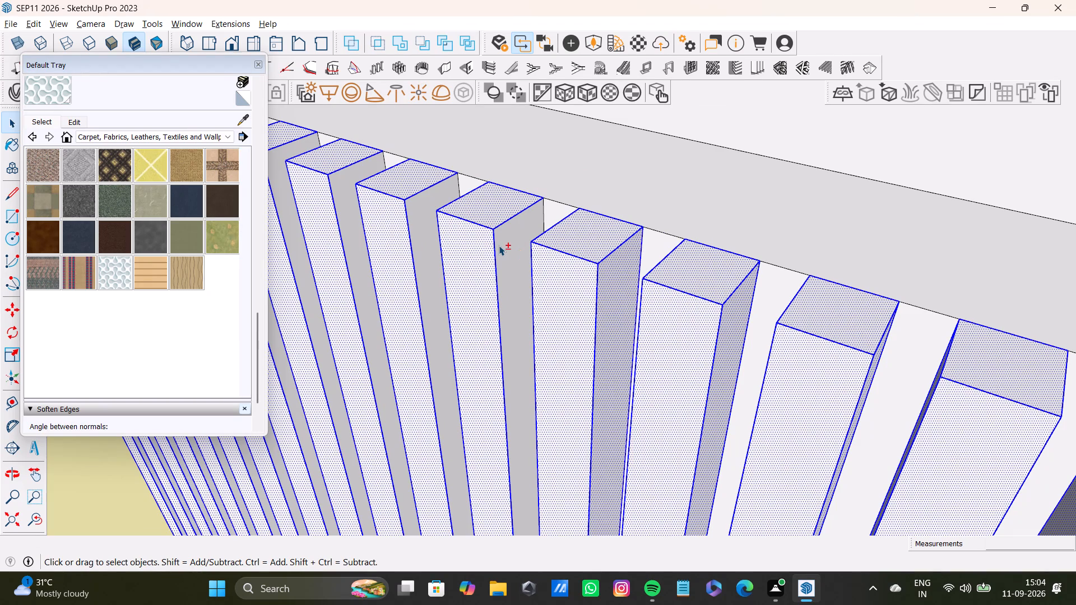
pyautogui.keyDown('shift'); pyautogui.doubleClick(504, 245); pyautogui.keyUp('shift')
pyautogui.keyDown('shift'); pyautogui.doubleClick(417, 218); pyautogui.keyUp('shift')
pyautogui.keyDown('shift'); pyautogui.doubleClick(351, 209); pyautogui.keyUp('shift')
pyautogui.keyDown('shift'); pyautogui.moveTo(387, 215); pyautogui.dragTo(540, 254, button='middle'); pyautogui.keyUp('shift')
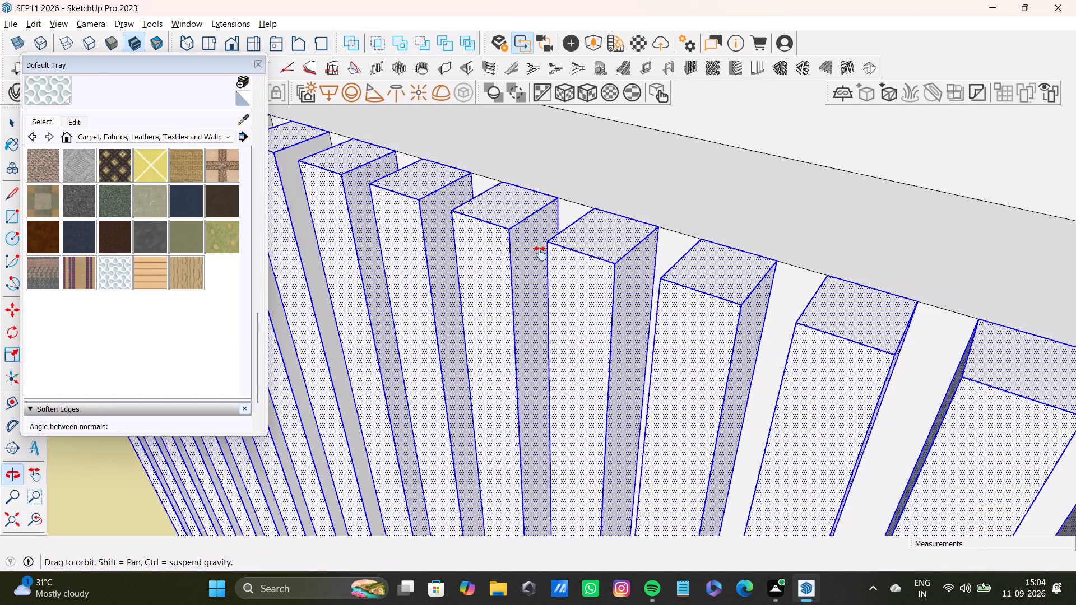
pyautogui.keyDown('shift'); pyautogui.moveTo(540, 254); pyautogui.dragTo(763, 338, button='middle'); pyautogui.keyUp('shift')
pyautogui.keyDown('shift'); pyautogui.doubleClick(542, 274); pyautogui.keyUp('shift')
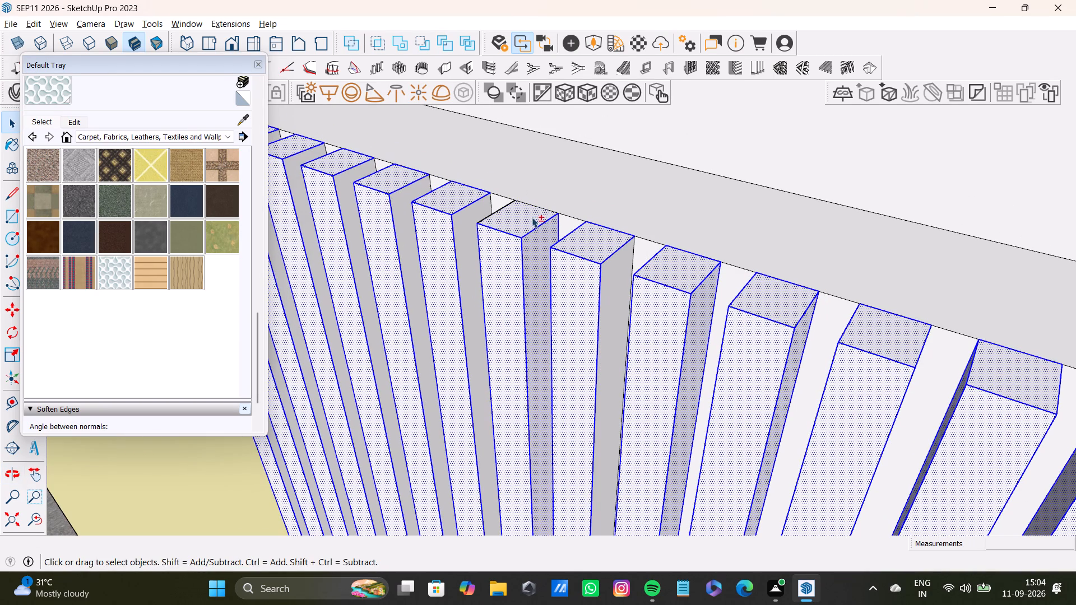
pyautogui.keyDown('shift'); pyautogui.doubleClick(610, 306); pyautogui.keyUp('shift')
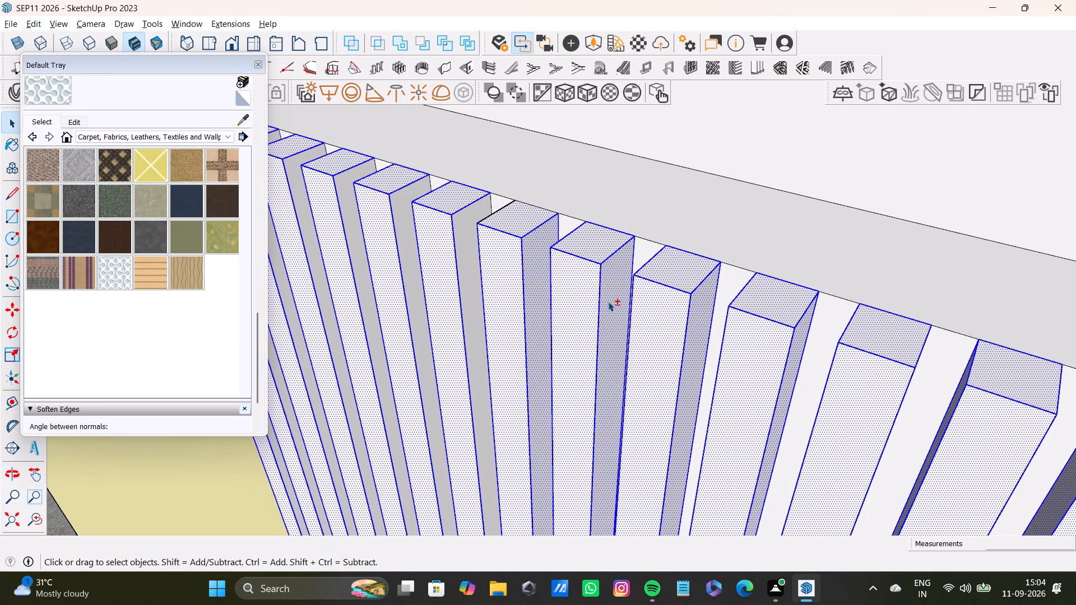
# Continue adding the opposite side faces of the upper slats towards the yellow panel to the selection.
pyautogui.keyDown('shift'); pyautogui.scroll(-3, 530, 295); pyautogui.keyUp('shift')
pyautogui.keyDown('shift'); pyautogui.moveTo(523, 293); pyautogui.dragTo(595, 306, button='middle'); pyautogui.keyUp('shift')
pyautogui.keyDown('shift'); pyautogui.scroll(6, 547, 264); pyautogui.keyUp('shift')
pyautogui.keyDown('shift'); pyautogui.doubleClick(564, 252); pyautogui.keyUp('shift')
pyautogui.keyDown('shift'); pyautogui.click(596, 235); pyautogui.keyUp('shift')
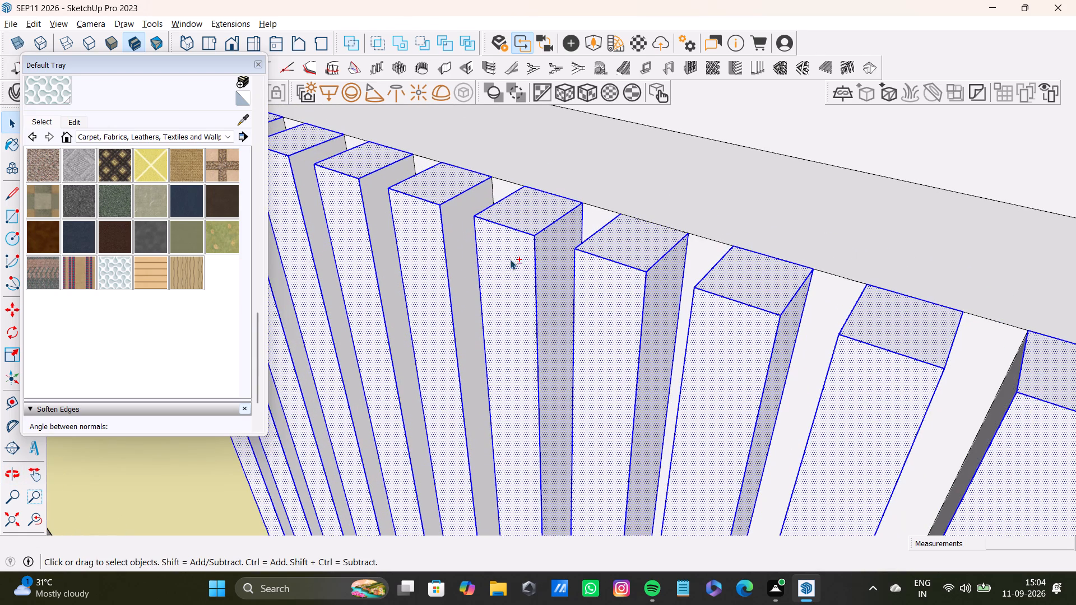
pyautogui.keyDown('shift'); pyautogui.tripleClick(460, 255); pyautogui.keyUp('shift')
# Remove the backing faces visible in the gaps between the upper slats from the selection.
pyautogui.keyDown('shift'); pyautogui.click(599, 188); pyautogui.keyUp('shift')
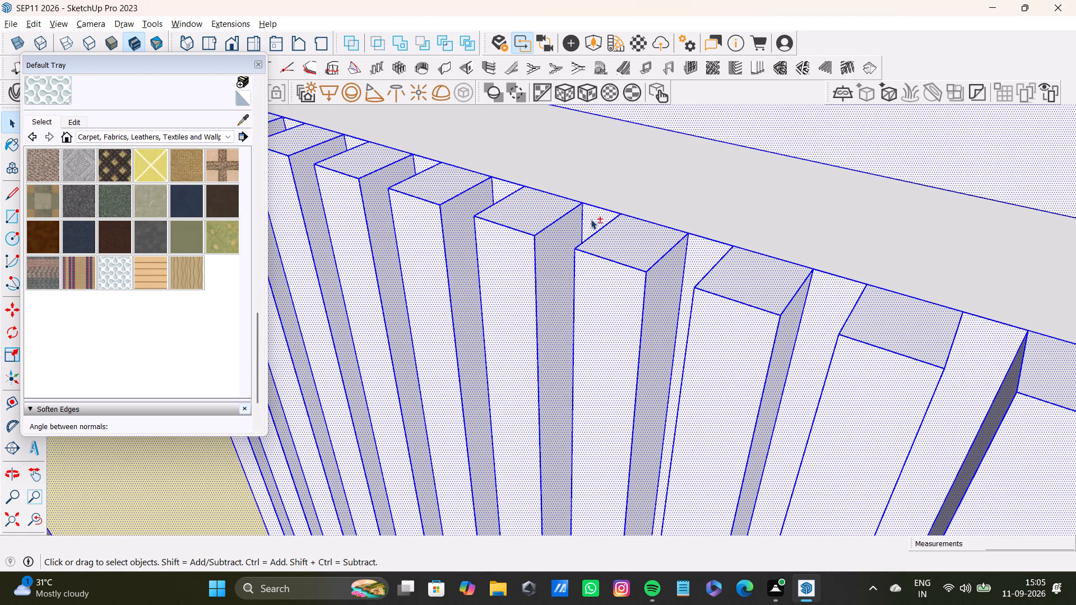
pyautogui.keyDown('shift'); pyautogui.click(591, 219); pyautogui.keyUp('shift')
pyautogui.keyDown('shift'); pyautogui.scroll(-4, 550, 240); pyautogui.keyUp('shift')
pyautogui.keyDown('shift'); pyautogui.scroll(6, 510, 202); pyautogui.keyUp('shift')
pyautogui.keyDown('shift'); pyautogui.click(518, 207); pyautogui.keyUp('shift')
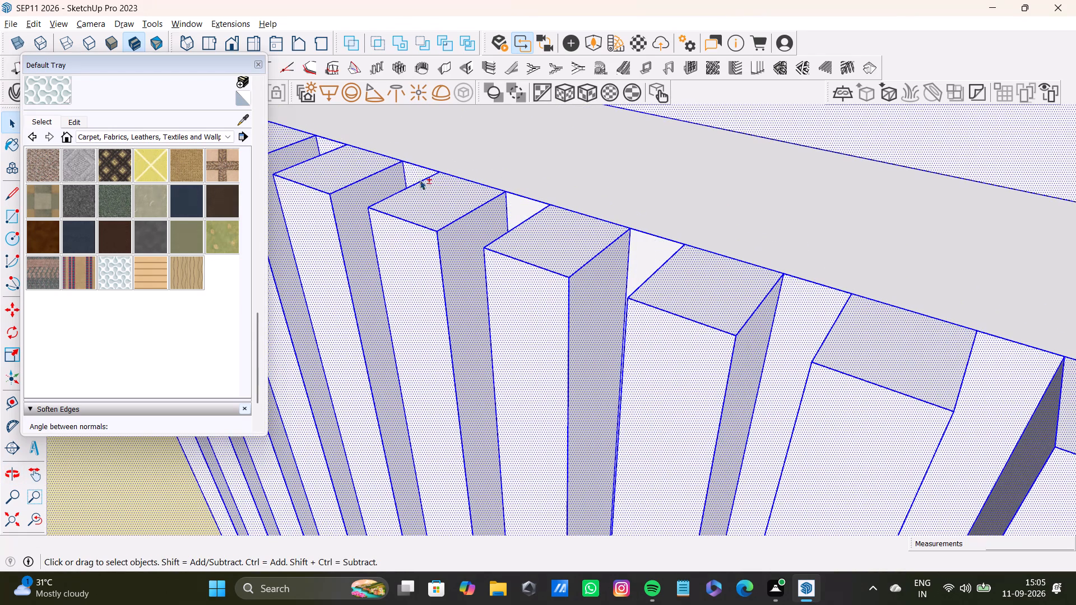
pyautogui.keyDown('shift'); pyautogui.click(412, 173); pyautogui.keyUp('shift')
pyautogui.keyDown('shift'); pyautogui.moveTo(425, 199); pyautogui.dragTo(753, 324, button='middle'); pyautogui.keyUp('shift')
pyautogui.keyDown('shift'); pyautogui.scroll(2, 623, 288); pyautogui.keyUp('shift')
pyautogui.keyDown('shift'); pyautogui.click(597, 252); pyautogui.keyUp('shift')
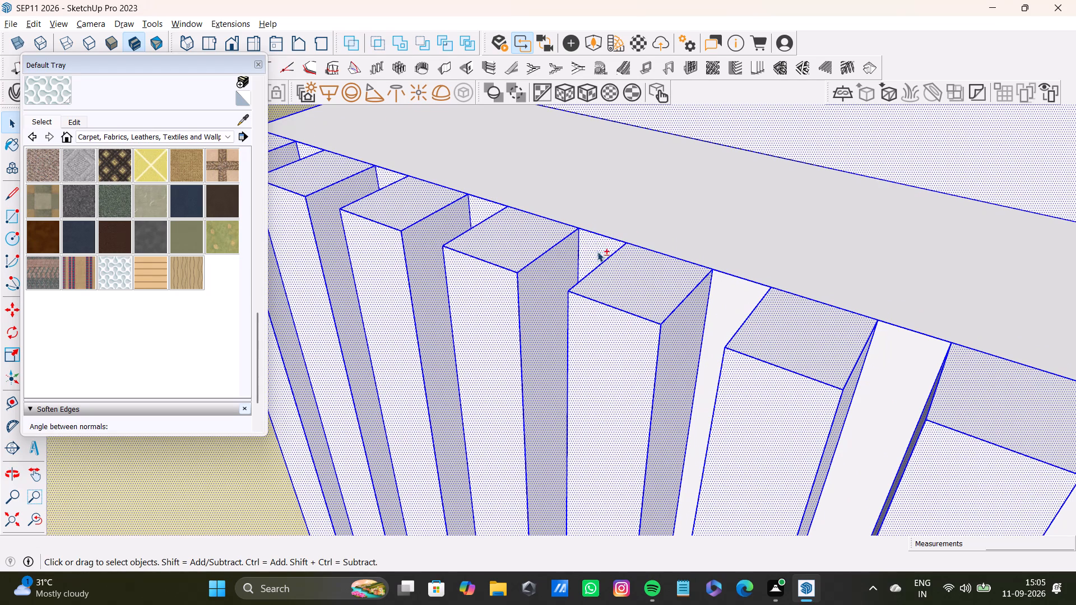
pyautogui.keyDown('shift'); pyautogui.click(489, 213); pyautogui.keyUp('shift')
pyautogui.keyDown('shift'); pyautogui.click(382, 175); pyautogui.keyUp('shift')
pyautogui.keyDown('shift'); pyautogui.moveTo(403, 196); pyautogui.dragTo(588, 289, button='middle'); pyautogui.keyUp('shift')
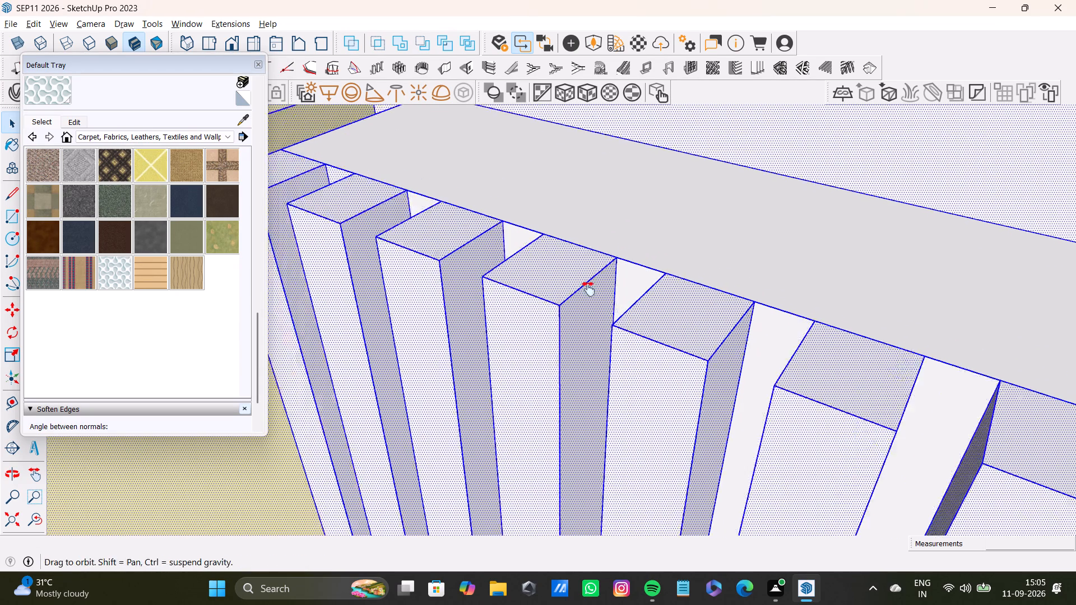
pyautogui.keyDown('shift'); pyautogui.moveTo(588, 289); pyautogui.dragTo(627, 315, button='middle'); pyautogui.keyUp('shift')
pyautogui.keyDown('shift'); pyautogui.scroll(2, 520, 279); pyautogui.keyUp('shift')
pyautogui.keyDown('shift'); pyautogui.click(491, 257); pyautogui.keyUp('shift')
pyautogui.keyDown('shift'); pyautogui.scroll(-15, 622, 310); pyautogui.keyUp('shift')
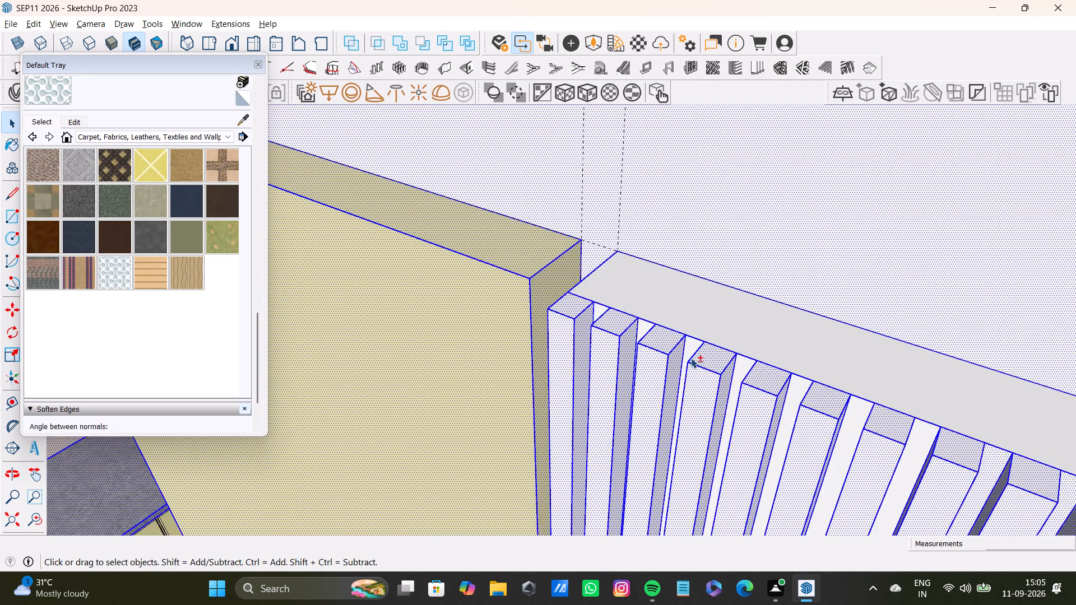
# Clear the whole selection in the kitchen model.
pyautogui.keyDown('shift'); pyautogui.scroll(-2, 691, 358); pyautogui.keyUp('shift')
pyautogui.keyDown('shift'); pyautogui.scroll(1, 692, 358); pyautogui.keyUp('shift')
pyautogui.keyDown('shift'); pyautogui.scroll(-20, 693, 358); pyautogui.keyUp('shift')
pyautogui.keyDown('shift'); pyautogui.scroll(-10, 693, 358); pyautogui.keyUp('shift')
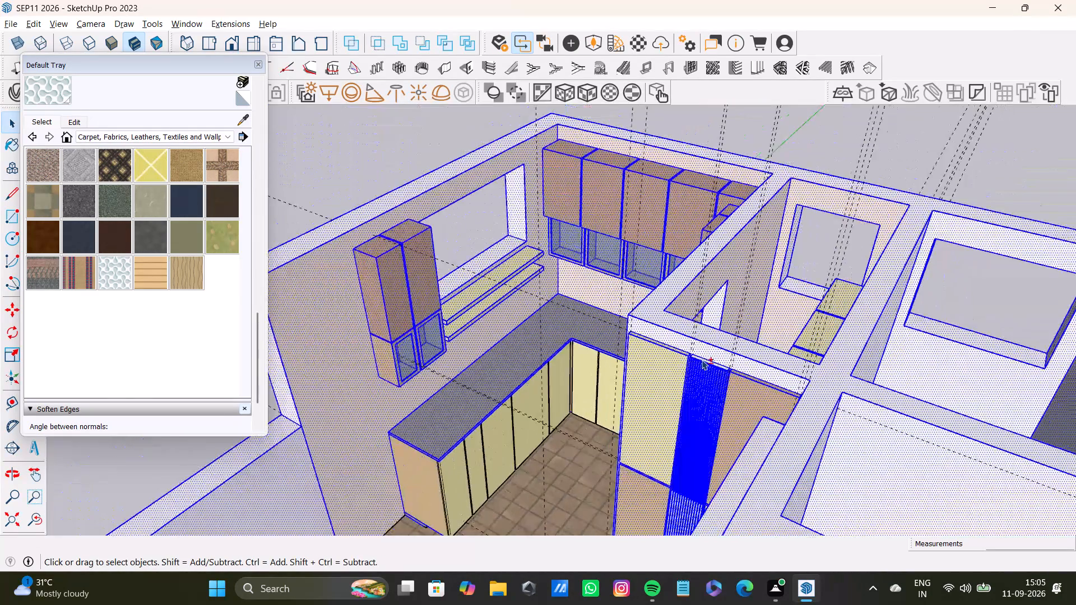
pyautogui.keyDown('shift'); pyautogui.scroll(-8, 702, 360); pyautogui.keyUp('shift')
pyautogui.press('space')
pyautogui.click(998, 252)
# Select the top, front and exposed side faces of the first four upper slats beside the yellow panel.
pyautogui.scroll(8, 727, 369)
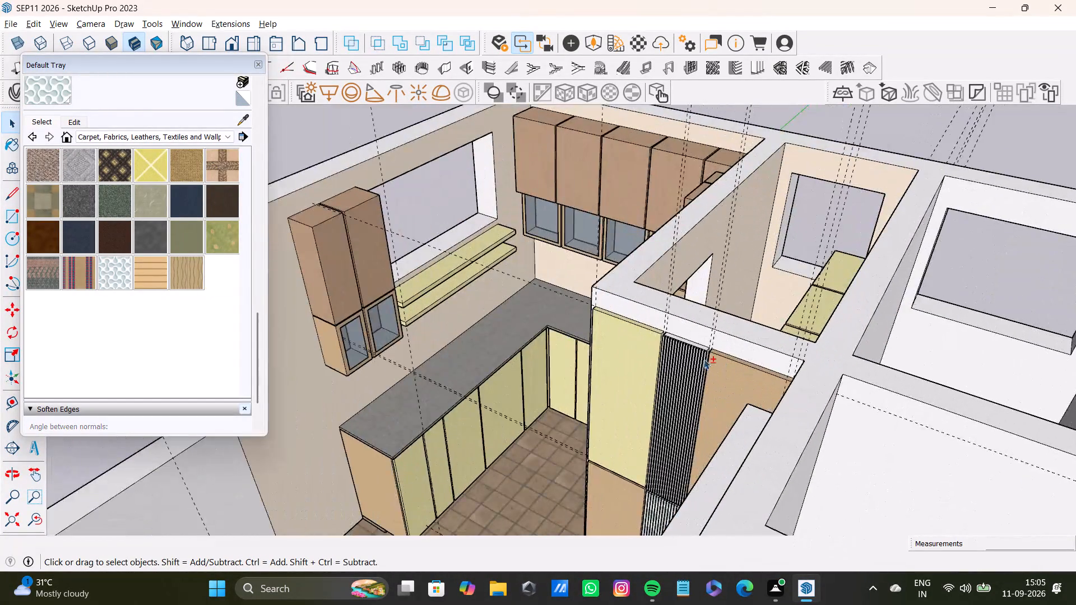
pyautogui.scroll(20, 704, 359)
pyautogui.scroll(11, 704, 359)
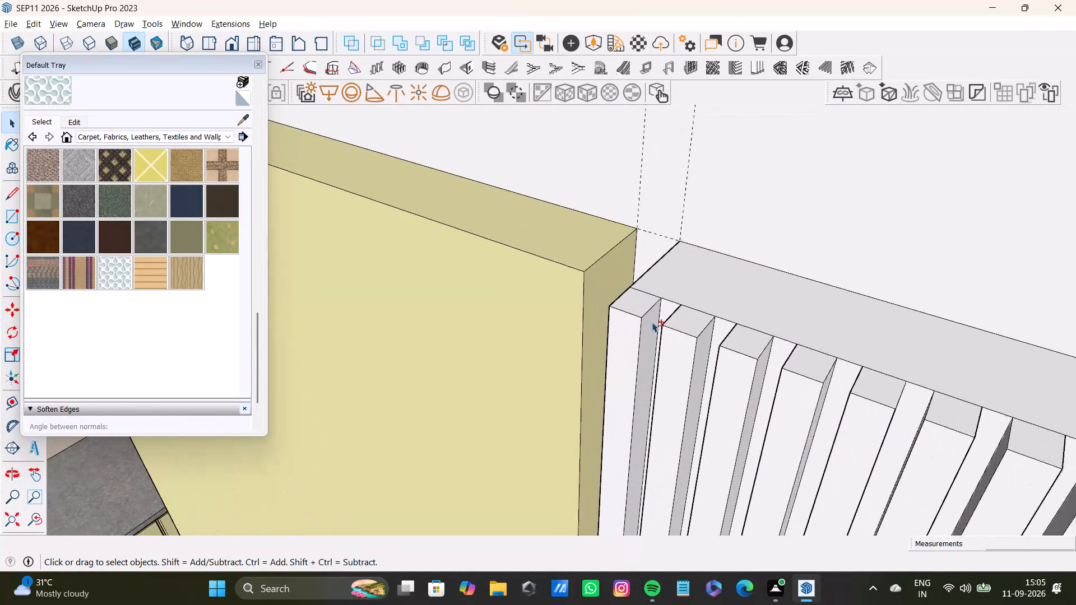
pyautogui.keyDown('shift'); pyautogui.doubleClick(639, 302); pyautogui.keyUp('shift')
pyautogui.keyDown('shift'); pyautogui.doubleClick(646, 321); pyautogui.keyUp('shift')
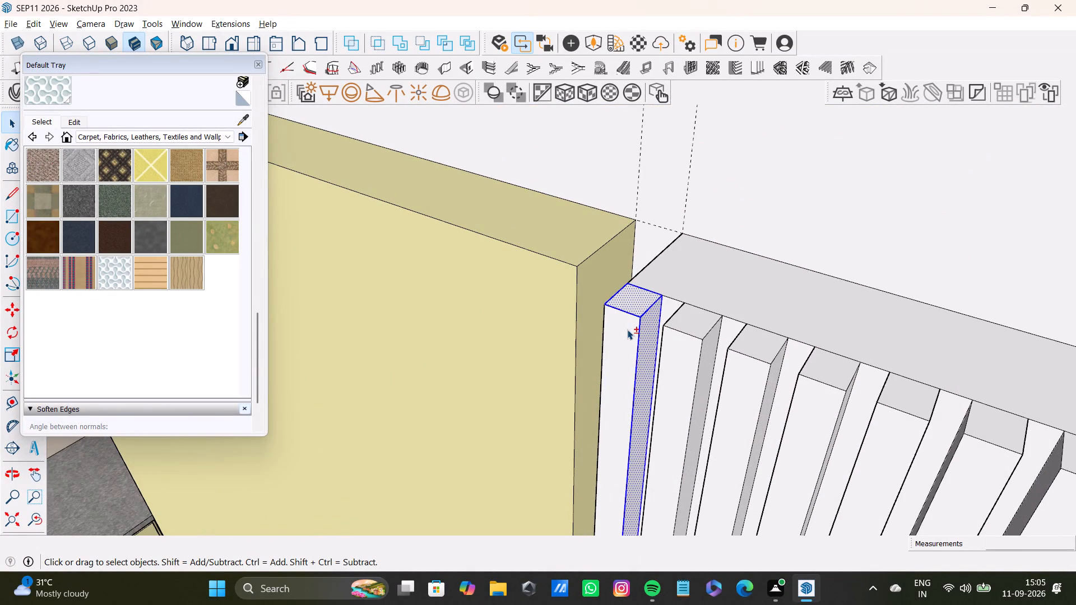
pyautogui.keyDown('shift'); pyautogui.doubleClick(627, 329); pyautogui.keyUp('shift')
pyautogui.keyDown('shift'); pyautogui.doubleClick(698, 323); pyautogui.keyUp('shift')
pyautogui.keyDown('shift'); pyautogui.doubleClick(692, 361); pyautogui.keyUp('shift')
pyautogui.keyDown('shift'); pyautogui.doubleClick(706, 356); pyautogui.keyUp('shift')
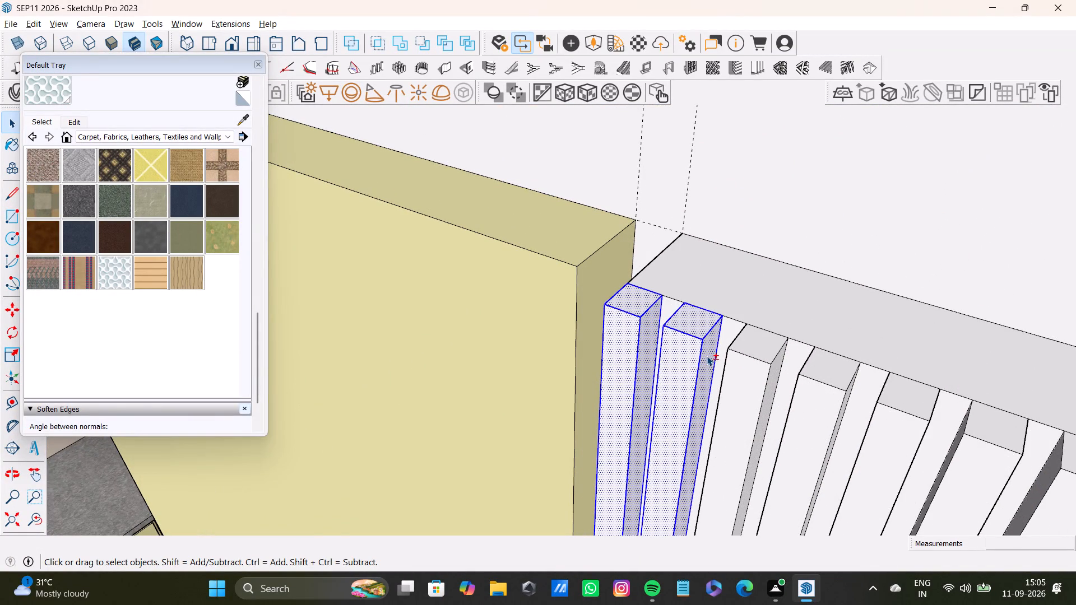
pyautogui.keyDown('shift'); pyautogui.doubleClick(752, 350); pyautogui.keyUp('shift')
pyautogui.keyDown('shift'); pyautogui.doubleClick(753, 380); pyautogui.keyUp('shift')
pyautogui.keyDown('shift'); pyautogui.doubleClick(773, 376); pyautogui.keyUp('shift')
pyautogui.keyDown('shift'); pyautogui.doubleClick(824, 375); pyautogui.keyUp('shift')
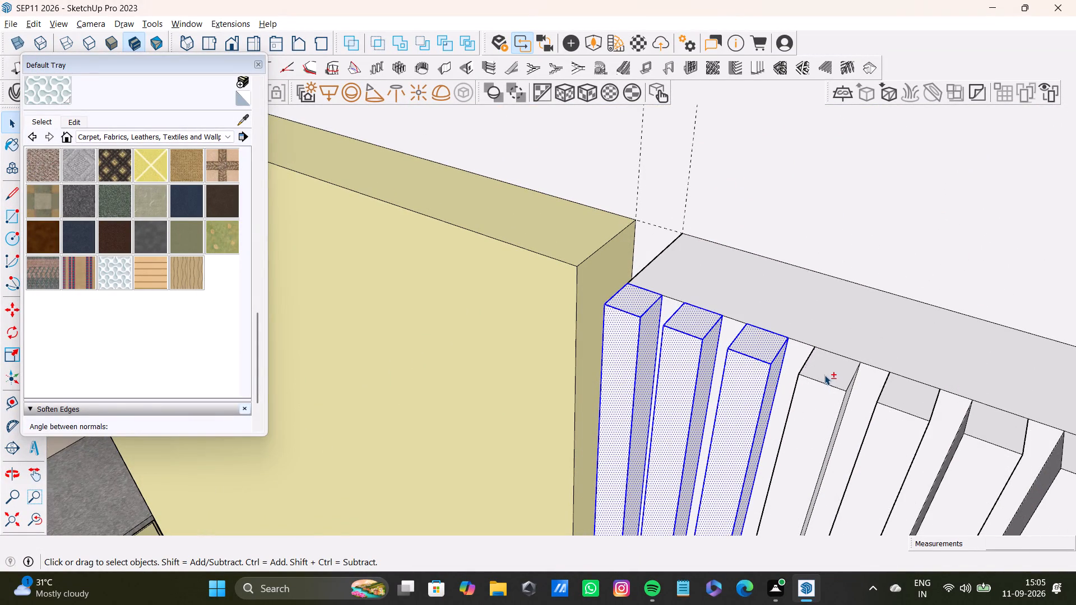
pyautogui.keyDown('shift'); pyautogui.doubleClick(824, 402); pyautogui.keyUp('shift')
pyautogui.keyDown('shift'); pyautogui.moveTo(845, 401); pyautogui.dragTo(541, 300, button='middle'); pyautogui.keyUp('shift')
pyautogui.keyDown('shift'); pyautogui.scroll(2, 553, 294); pyautogui.keyUp('shift')
pyautogui.keyDown('shift'); pyautogui.doubleClick(564, 296); pyautogui.keyUp('shift')
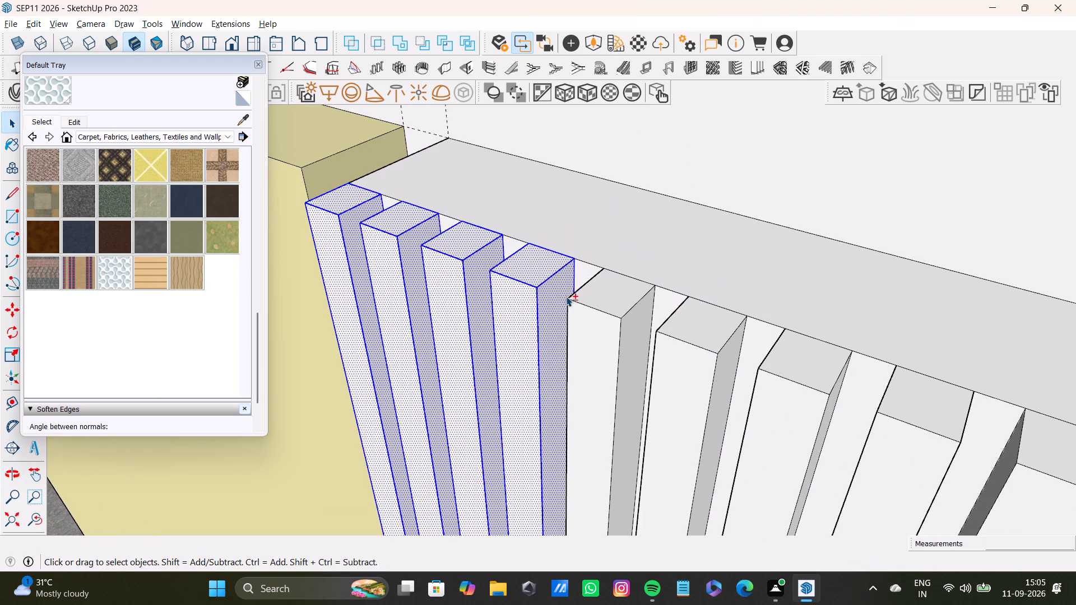
# Add the top, front and side faces of the next three upper slats, the fifth to seventh, to the selection.
pyautogui.keyDown('shift'); pyautogui.doubleClick(608, 302); pyautogui.keyUp('shift')
pyautogui.keyDown('shift'); pyautogui.doubleClick(611, 337); pyautogui.keyUp('shift')
pyautogui.keyDown('shift'); pyautogui.doubleClick(628, 331); pyautogui.keyUp('shift')
pyautogui.keyDown('shift'); pyautogui.doubleClick(692, 330); pyautogui.keyUp('shift')
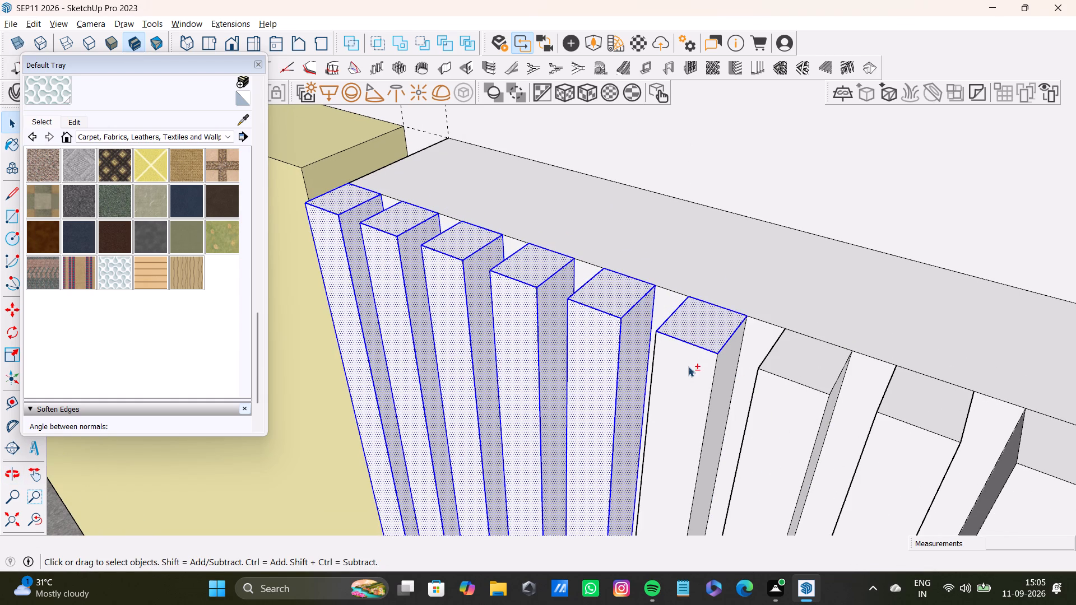
pyautogui.keyDown('shift'); pyautogui.doubleClick(688, 366); pyautogui.keyUp('shift')
pyautogui.keyDown('shift'); pyautogui.doubleClick(730, 365); pyautogui.keyUp('shift')
pyautogui.keyDown('shift'); pyautogui.click(808, 370); pyautogui.keyUp('shift')
pyautogui.keyDown('shift'); pyautogui.click(809, 422); pyautogui.keyUp('shift')
pyautogui.keyDown('shift'); pyautogui.click(805, 422); pyautogui.keyUp('shift')
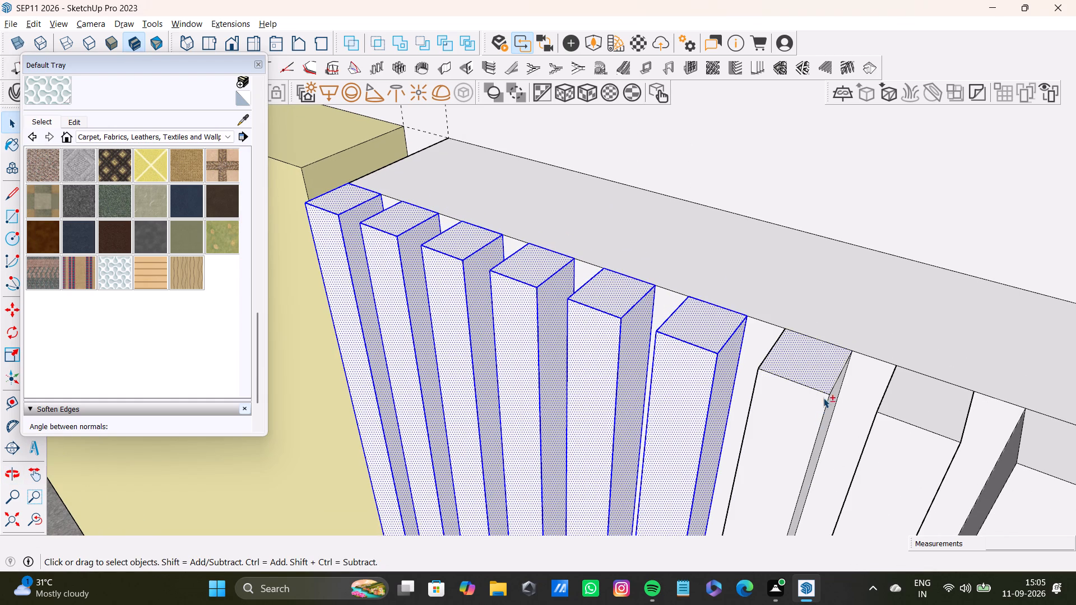
pyautogui.keyDown('shift'); pyautogui.doubleClick(827, 373); pyautogui.keyUp('shift')
pyautogui.keyDown('shift'); pyautogui.doubleClick(811, 405); pyautogui.keyUp('shift')
pyautogui.keyDown('shift'); pyautogui.doubleClick(820, 381); pyautogui.keyUp('shift')
pyautogui.keyDown('shift'); pyautogui.moveTo(823, 389); pyautogui.dragTo(667, 290, button='middle'); pyautogui.keyUp('shift')
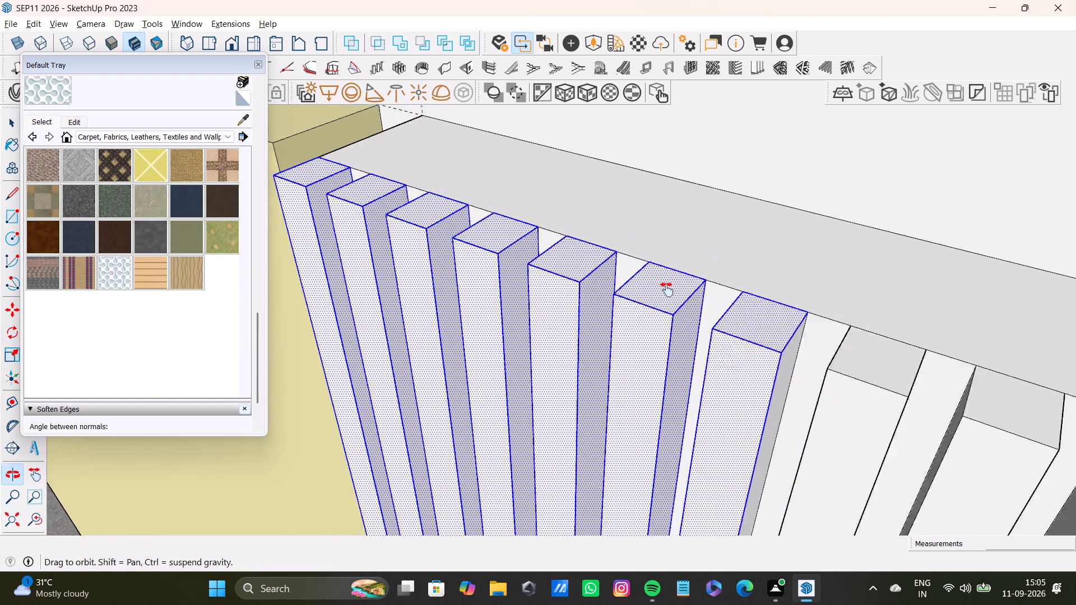
pyautogui.keyDown('shift'); pyautogui.moveTo(667, 290); pyautogui.dragTo(645, 280, button='middle'); pyautogui.keyUp('shift')
pyautogui.keyDown('shift'); pyautogui.scroll(2, 646, 283); pyautogui.keyUp('shift')
pyautogui.keyDown('shift'); pyautogui.doubleClick(670, 297); pyautogui.keyUp('shift')
# Add the top, front and side faces of the following three upper slats, the eighth to tenth, to the selection.
pyautogui.keyDown('shift'); pyautogui.doubleClick(735, 301); pyautogui.keyUp('shift')
pyautogui.keyDown('shift'); pyautogui.doubleClick(742, 352); pyautogui.keyUp('shift')
pyautogui.keyDown('shift'); pyautogui.doubleClick(771, 323); pyautogui.keyUp('shift')
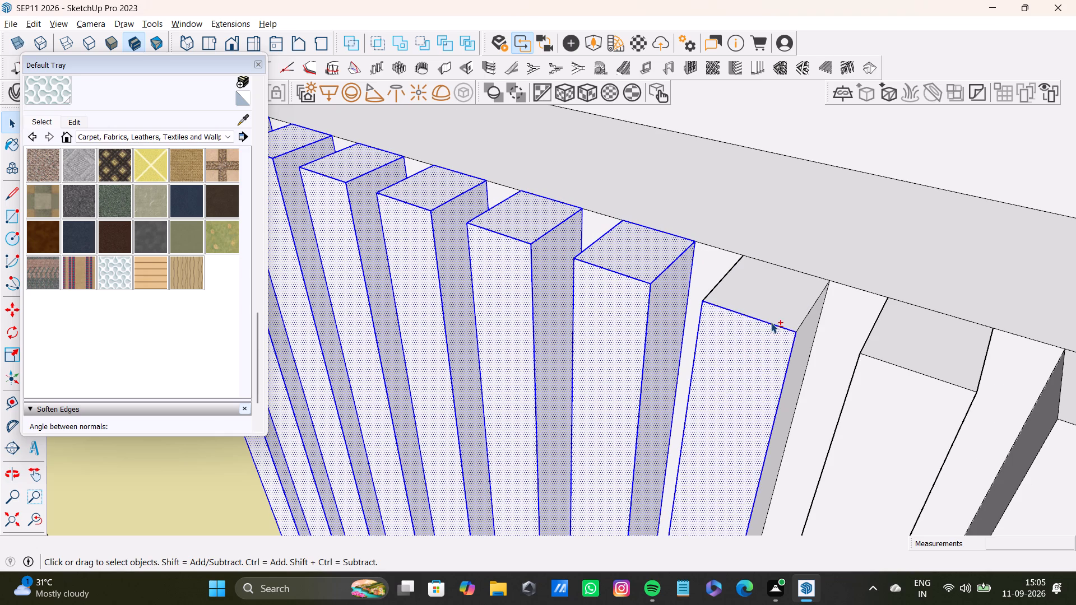
pyautogui.keyDown('shift'); pyautogui.doubleClick(790, 320); pyautogui.keyUp('shift')
pyautogui.keyDown('shift'); pyautogui.doubleClick(798, 347); pyautogui.keyUp('shift')
pyautogui.keyDown('shift'); pyautogui.moveTo(873, 353); pyautogui.dragTo(637, 283, button='middle'); pyautogui.keyUp('shift')
pyautogui.keyDown('shift'); pyautogui.doubleClick(679, 290); pyautogui.keyUp('shift')
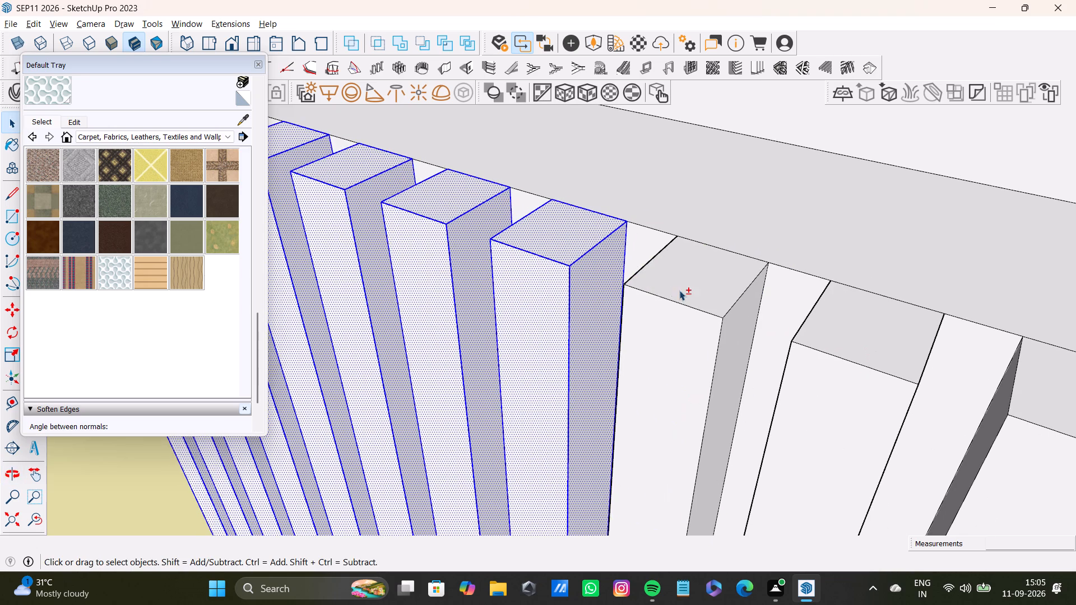
pyautogui.keyDown('shift'); pyautogui.doubleClick(685, 345); pyautogui.keyUp('shift')
pyautogui.keyDown('shift'); pyautogui.doubleClick(720, 290); pyautogui.keyUp('shift')
pyautogui.keyDown('shift'); pyautogui.doubleClick(732, 315); pyautogui.keyUp('shift')
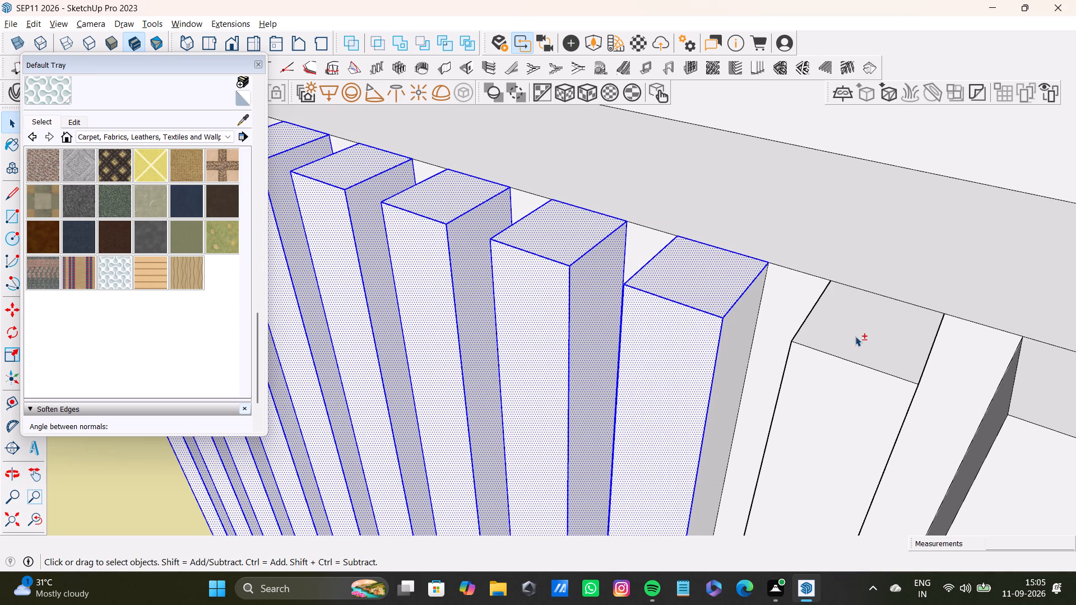
pyautogui.keyDown('shift'); pyautogui.doubleClick(855, 336); pyautogui.keyUp('shift')
pyautogui.keyDown('shift'); pyautogui.doubleClick(852, 430); pyautogui.keyUp('shift')
pyautogui.keyDown('shift'); pyautogui.doubleClick(735, 339); pyautogui.keyUp('shift')
pyautogui.keyDown('shift'); pyautogui.moveTo(787, 353); pyautogui.dragTo(401, 175, button='middle'); pyautogui.keyUp('shift')
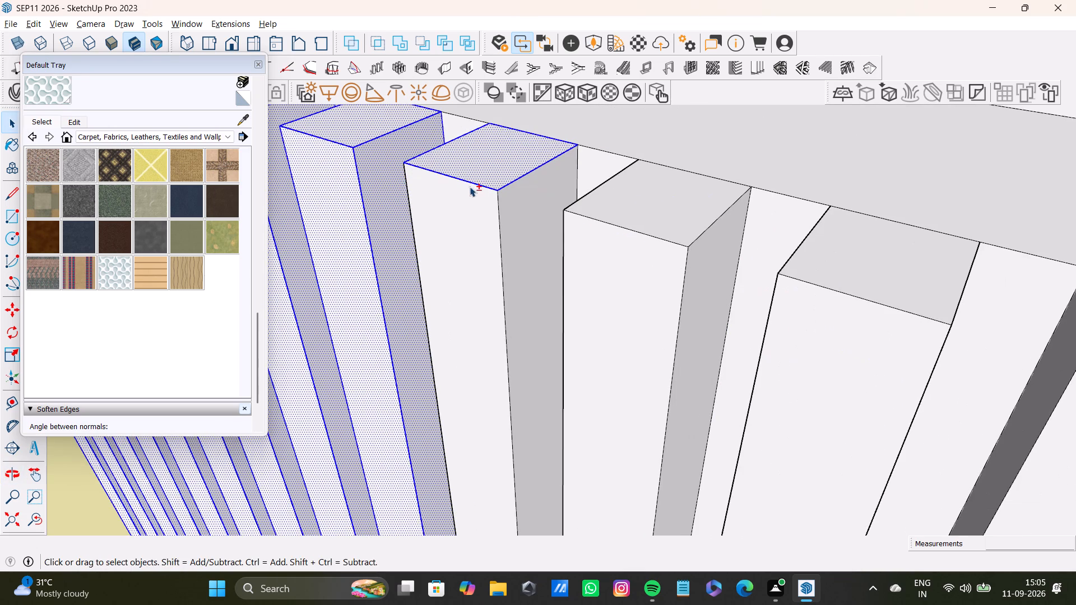
pyautogui.keyDown('shift'); pyautogui.doubleClick(527, 217); pyautogui.keyUp('shift')
pyautogui.keyDown('shift'); pyautogui.doubleClick(488, 230); pyautogui.keyUp('shift')
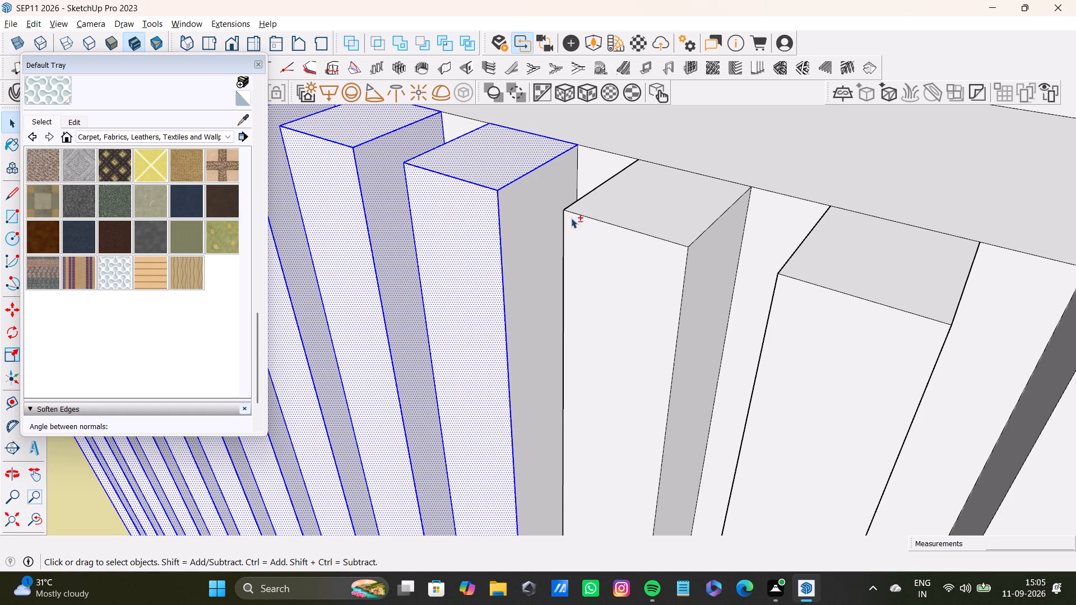
pyautogui.keyDown('shift'); pyautogui.doubleClick(536, 216); pyautogui.keyUp('shift')
# Continue adding the top, front and side faces of the next three upper slats towards the tan panel.
pyautogui.keyDown('shift'); pyautogui.doubleClick(625, 215); pyautogui.keyUp('shift')
pyautogui.keyDown('shift'); pyautogui.doubleClick(633, 269); pyautogui.keyUp('shift')
pyautogui.keyDown('shift'); pyautogui.doubleClick(707, 269); pyautogui.keyUp('shift')
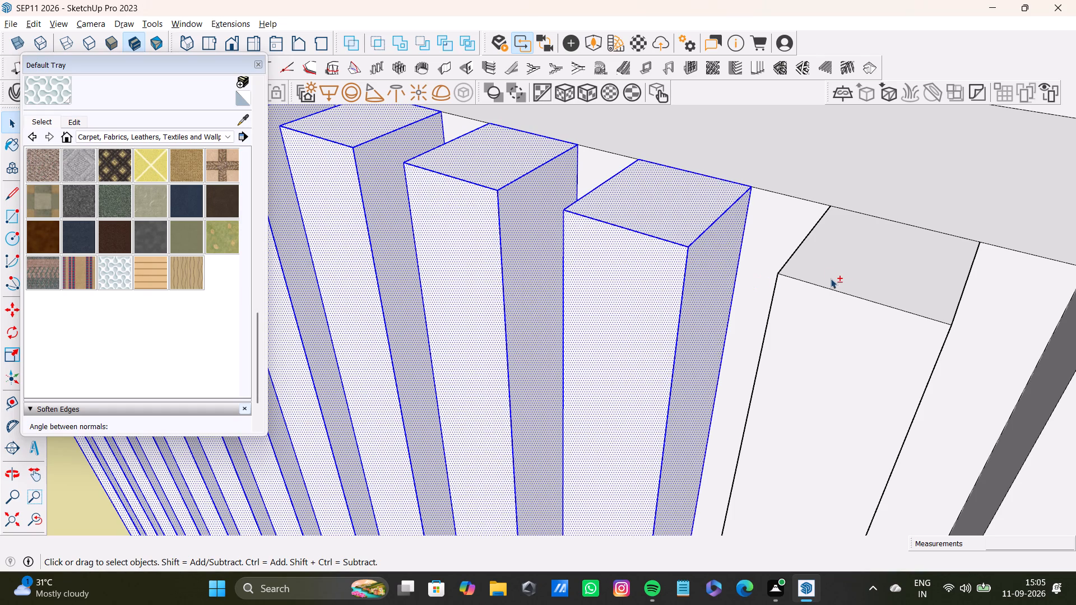
pyautogui.keyDown('shift'); pyautogui.doubleClick(834, 276); pyautogui.keyUp('shift')
pyautogui.keyDown('shift'); pyautogui.doubleClick(820, 338); pyautogui.keyUp('shift')
pyautogui.keyDown('shift'); pyautogui.moveTo(818, 332); pyautogui.dragTo(366, 135, button='middle'); pyautogui.keyUp('shift')
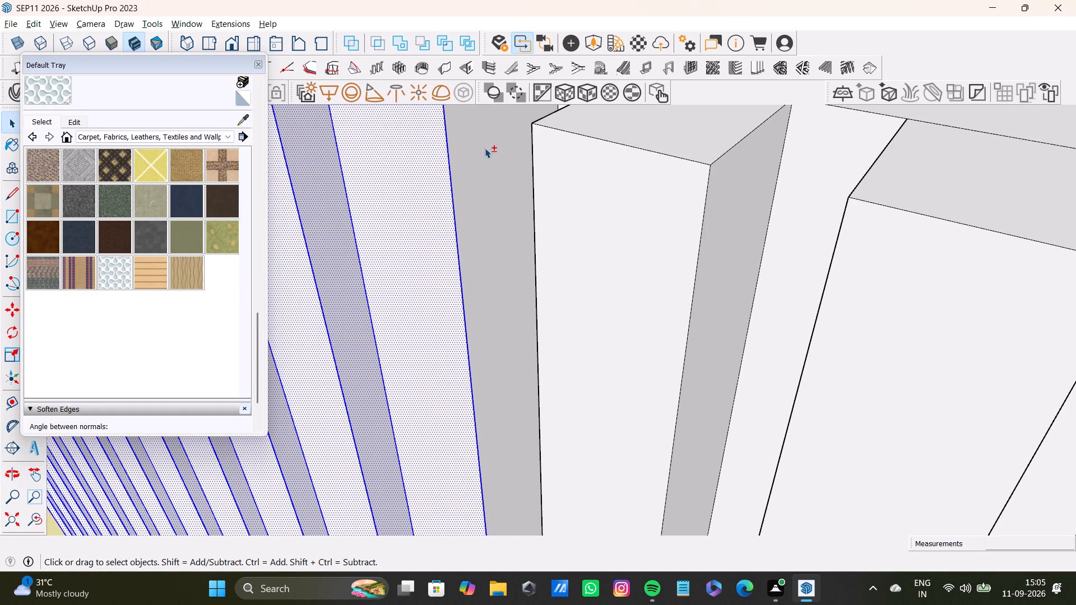
pyautogui.keyDown('shift'); pyautogui.doubleClick(485, 148); pyautogui.keyUp('shift')
pyautogui.keyDown('shift'); pyautogui.doubleClick(665, 134); pyautogui.keyUp('shift')
pyautogui.keyDown('shift'); pyautogui.doubleClick(672, 196); pyautogui.keyUp('shift')
pyautogui.keyDown('shift'); pyautogui.doubleClick(721, 199); pyautogui.keyUp('shift')
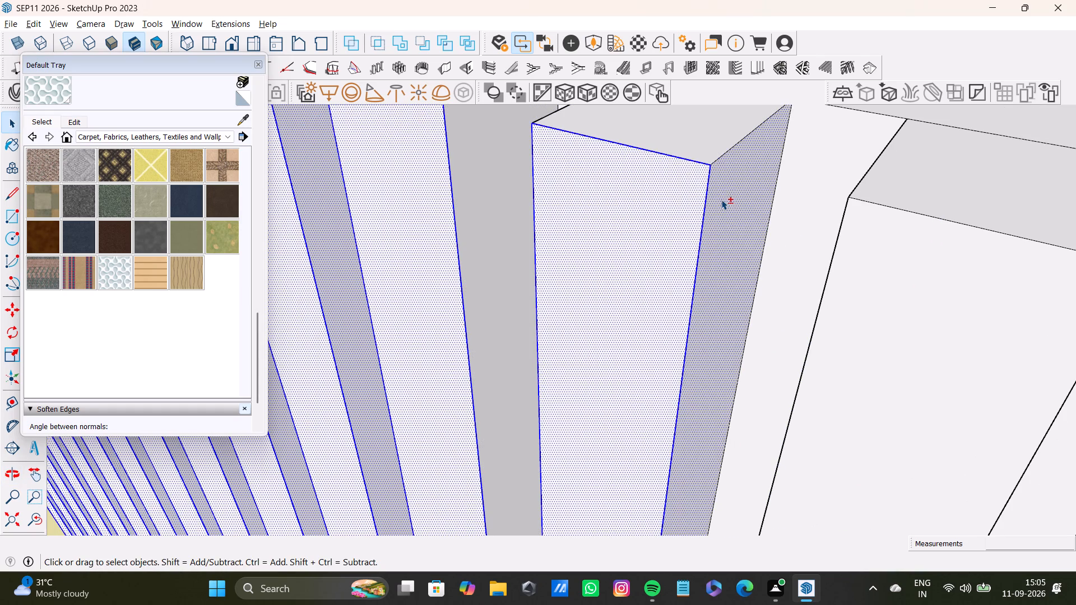
pyautogui.keyDown('shift'); pyautogui.doubleClick(693, 140); pyautogui.keyUp('shift')
pyautogui.keyDown('shift'); pyautogui.click(502, 166); pyautogui.keyUp('shift')
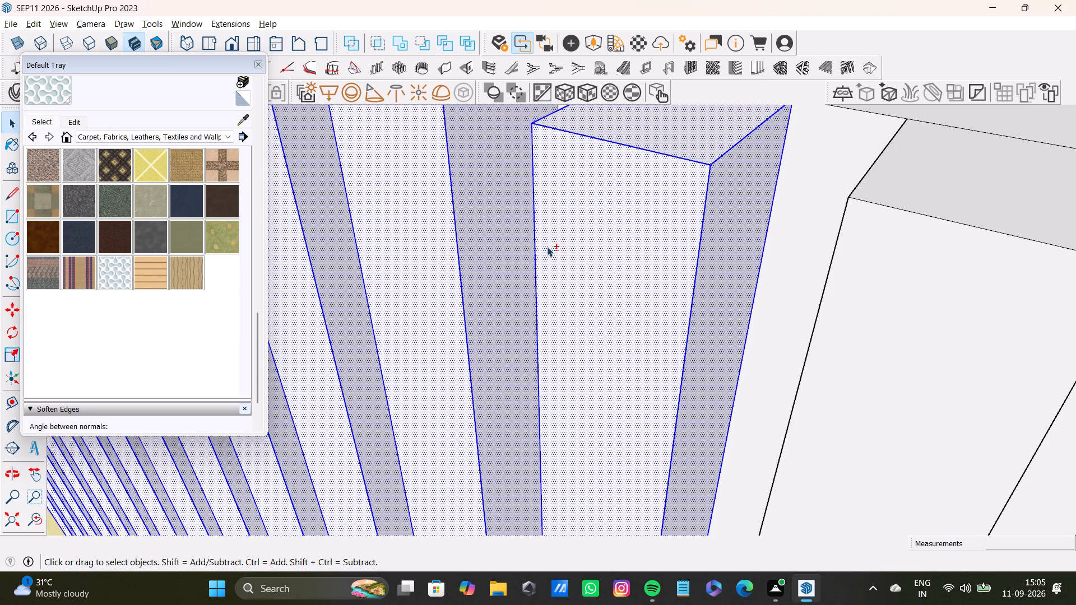
# Add the top, front and side faces of the remaining upper slats up to the tan panel to the selection.
pyautogui.keyDown('shift'); pyautogui.scroll(-7, 554, 251); pyautogui.keyUp('shift')
pyautogui.keyDown('shift'); pyautogui.doubleClick(735, 216); pyautogui.keyUp('shift')
pyautogui.keyDown('shift'); pyautogui.doubleClick(732, 279); pyautogui.keyUp('shift')
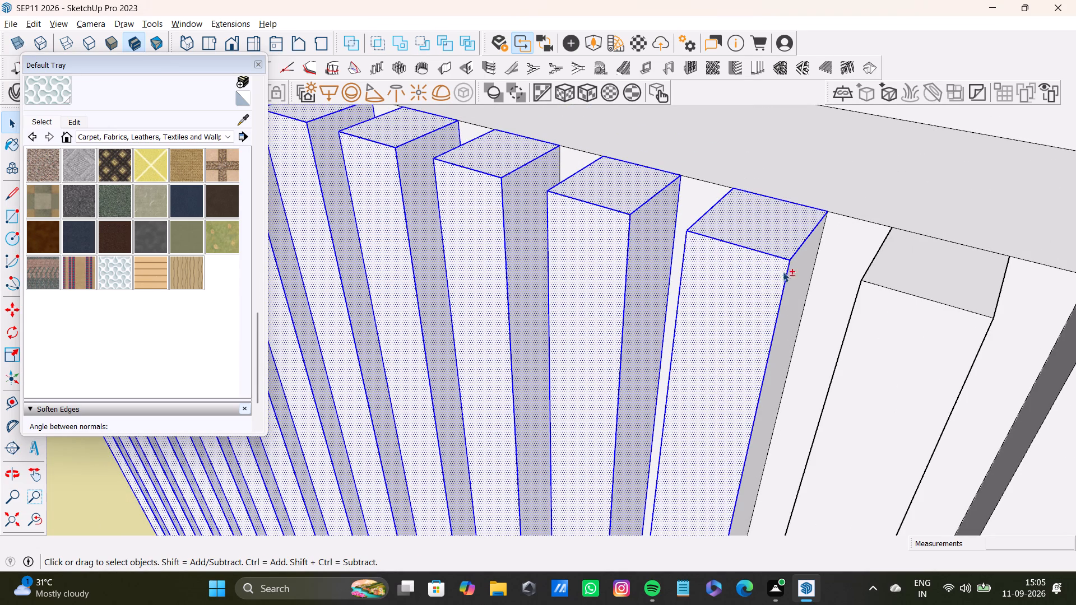
pyautogui.keyDown('shift'); pyautogui.doubleClick(799, 276); pyautogui.keyUp('shift')
pyautogui.keyDown('shift'); pyautogui.doubleClick(915, 277); pyautogui.keyUp('shift')
pyautogui.keyDown('shift'); pyautogui.doubleClick(896, 353); pyautogui.keyUp('shift')
pyautogui.keyDown('shift'); pyautogui.moveTo(926, 333); pyautogui.dragTo(707, 323, button='middle'); pyautogui.keyUp('shift')
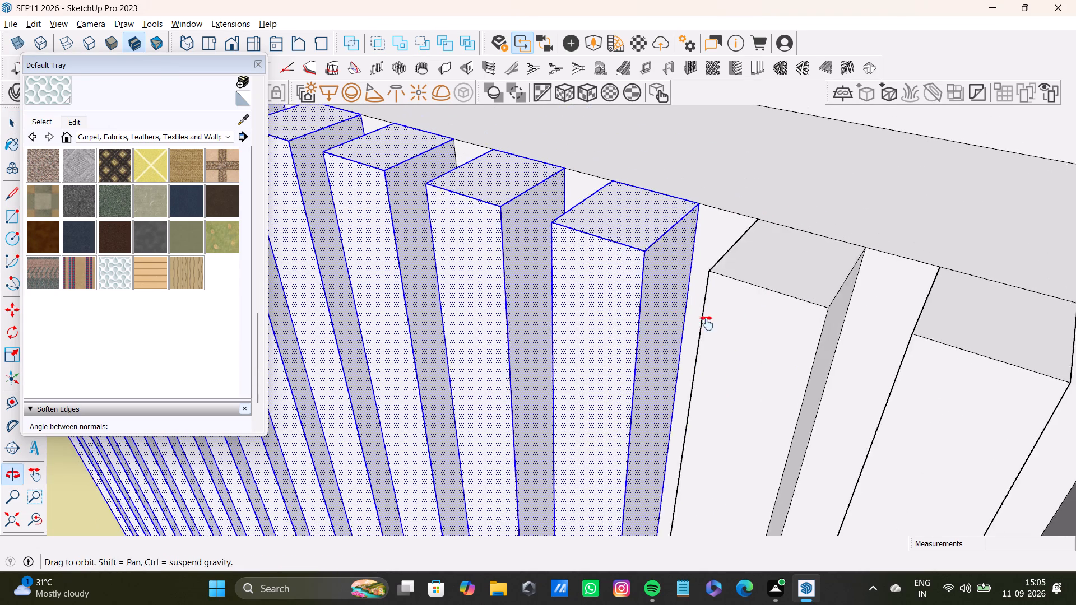
pyautogui.keyDown('shift'); pyautogui.moveTo(707, 323); pyautogui.dragTo(698, 323, button='middle'); pyautogui.keyUp('shift')
pyautogui.keyDown('shift'); pyautogui.click(727, 282); pyautogui.keyUp('shift')
pyautogui.keyDown('shift'); pyautogui.click(731, 283); pyautogui.keyUp('shift')
pyautogui.keyDown('shift'); pyautogui.doubleClick(736, 290); pyautogui.keyUp('shift')
pyautogui.keyDown('shift'); pyautogui.doubleClick(741, 334); pyautogui.keyUp('shift')
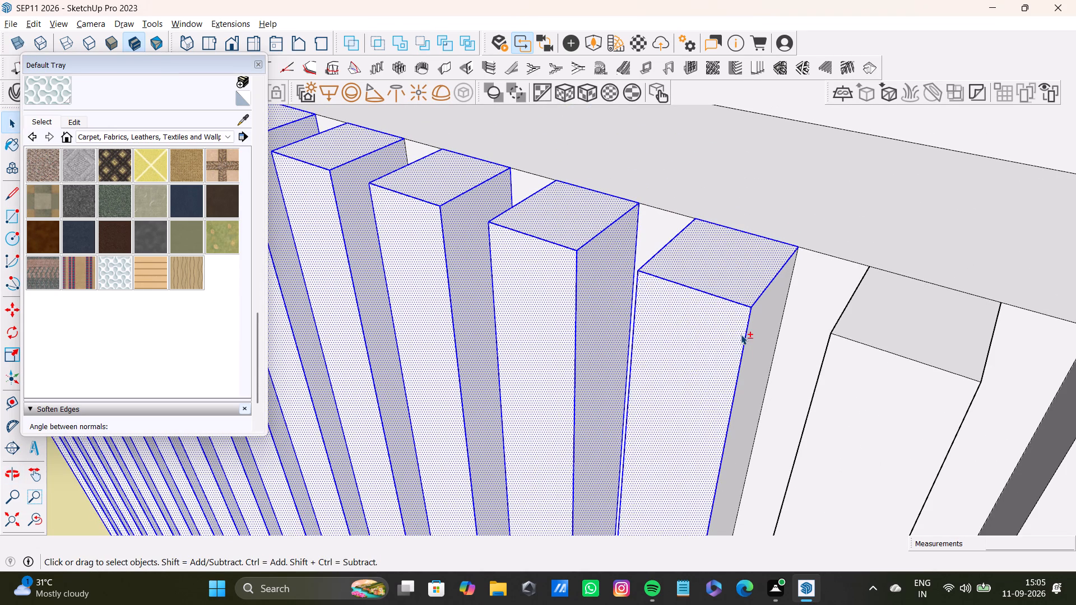
pyautogui.keyDown('shift'); pyautogui.doubleClick(760, 328); pyautogui.keyUp('shift')
pyautogui.keyDown('shift'); pyautogui.doubleClick(868, 319); pyautogui.keyUp('shift')
pyautogui.keyDown('shift'); pyautogui.doubleClick(880, 380); pyautogui.keyUp('shift')
pyautogui.keyDown('shift'); pyautogui.moveTo(868, 364); pyautogui.dragTo(705, 333, button='middle'); pyautogui.keyUp('shift')
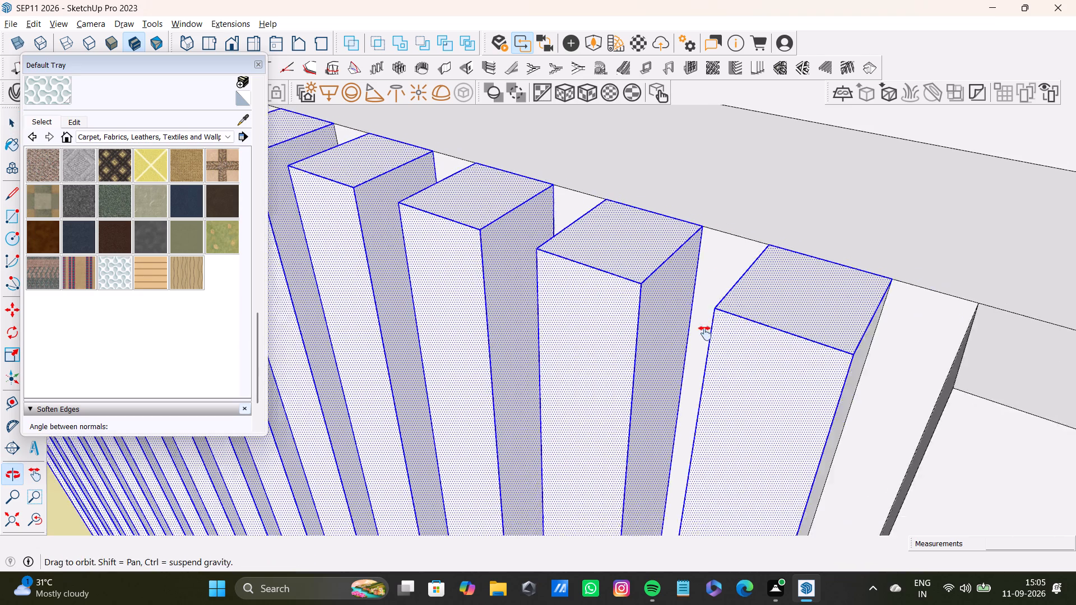
pyautogui.keyDown('shift'); pyautogui.moveTo(705, 333); pyautogui.dragTo(588, 314, button='middle'); pyautogui.keyUp('shift')
pyautogui.keyDown('shift'); pyautogui.doubleClick(713, 335); pyautogui.keyUp('shift')
pyautogui.keyDown('shift'); pyautogui.doubleClick(804, 340); pyautogui.keyUp('shift')
pyautogui.keyDown('shift'); pyautogui.doubleClick(810, 395); pyautogui.keyUp('shift')
pyautogui.keyDown('shift'); pyautogui.moveTo(816, 379); pyautogui.dragTo(549, 273, button='middle'); pyautogui.keyUp('shift')
pyautogui.keyDown('shift'); pyautogui.doubleClick(672, 301); pyautogui.keyUp('shift')
# Add the opposite side faces of the upper slats to the selection, starting from the tan panel end.
pyautogui.keyDown('shift'); pyautogui.moveTo(571, 284); pyautogui.dragTo(729, 369, button='middle'); pyautogui.keyUp('shift')
pyautogui.keyDown('shift'); pyautogui.scroll(-4, 564, 339); pyautogui.keyUp('shift')
pyautogui.moveTo(359, 300); pyautogui.dragTo(781, 387, button='middle')
pyautogui.keyDown('shift'); pyautogui.click(723, 213); pyautogui.keyUp('shift')
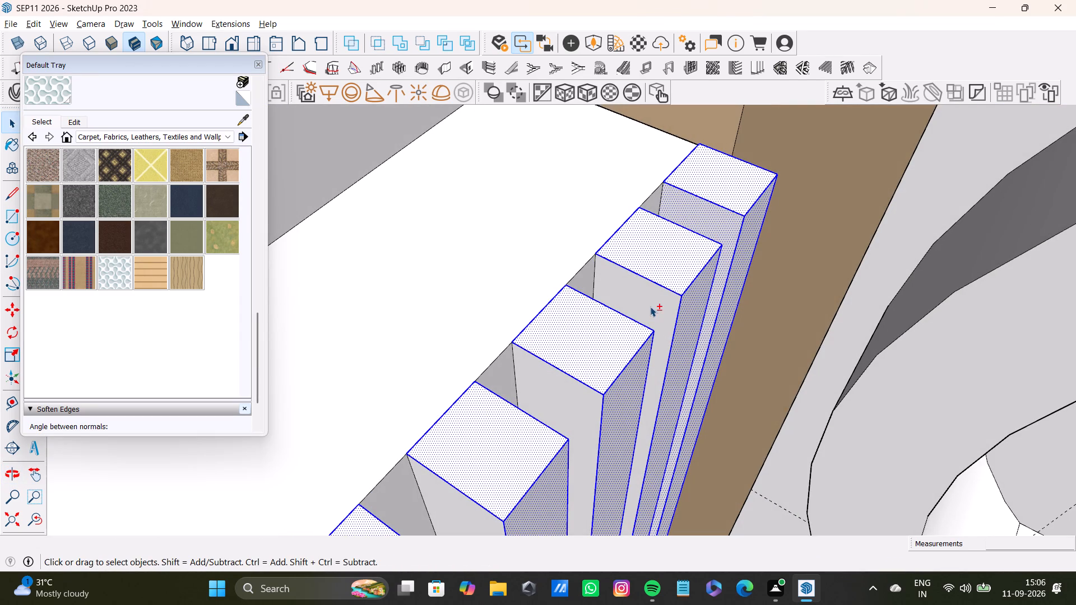
pyautogui.keyDown('shift'); pyautogui.click(650, 306); pyautogui.keyUp('shift')
pyautogui.keyDown('shift'); pyautogui.click(566, 384); pyautogui.keyUp('shift')
pyautogui.keyDown('shift'); pyautogui.scroll(-2, 565, 388); pyautogui.keyUp('shift')
pyautogui.keyDown('shift'); pyautogui.scroll(1, 578, 195); pyautogui.keyUp('shift')
pyautogui.keyDown('shift'); pyautogui.scroll(-7, 595, 333); pyautogui.keyUp('shift')
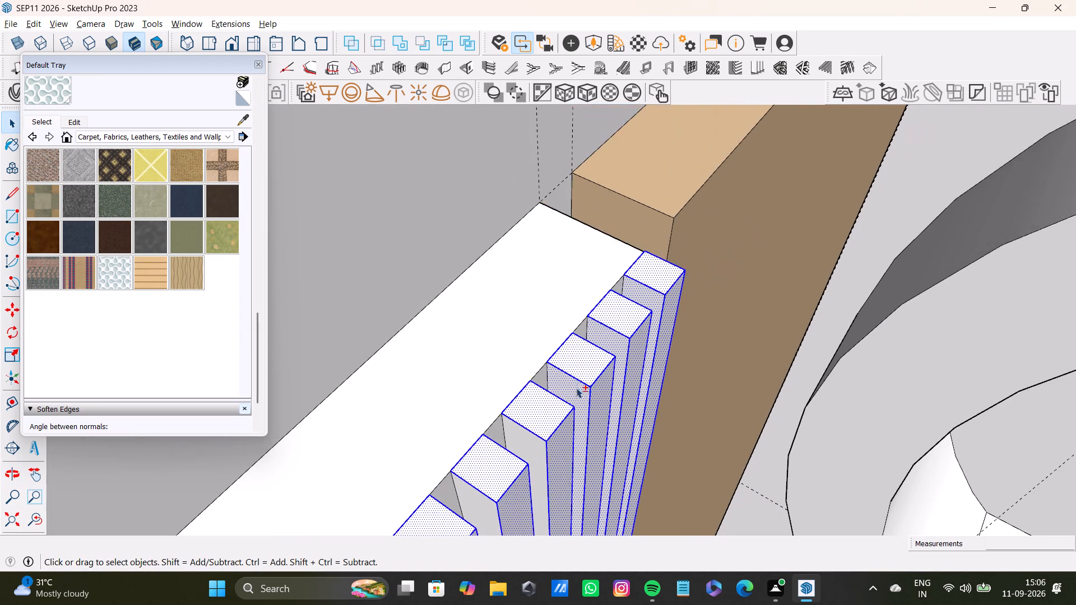
pyautogui.keyDown('shift'); pyautogui.moveTo(573, 388); pyautogui.dragTo(609, 120, button='middle'); pyautogui.keyUp('shift')
pyautogui.keyDown('shift'); pyautogui.scroll(3, 603, 133); pyautogui.keyUp('shift')
pyautogui.keyDown('shift'); pyautogui.click(563, 191); pyautogui.keyUp('shift')
pyautogui.keyDown('shift'); pyautogui.click(498, 262); pyautogui.keyUp('shift')
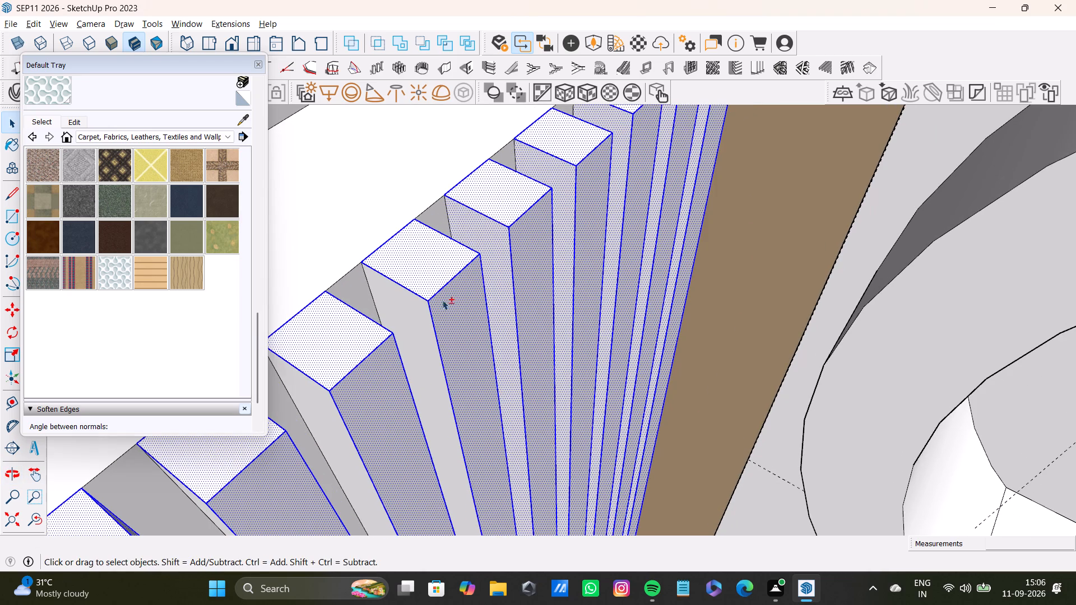
pyautogui.keyDown('shift'); pyautogui.click(414, 338); pyautogui.keyUp('shift')
# Continue adding the opposite side faces of the middle upper slats to the selection.
pyautogui.keyDown('shift'); pyautogui.scroll(-3, 428, 336); pyautogui.keyUp('shift')
pyautogui.keyDown('shift'); pyautogui.moveTo(429, 315); pyautogui.dragTo(623, 138, button='middle'); pyautogui.keyUp('shift')
pyautogui.keyDown('shift'); pyautogui.click(549, 215); pyautogui.keyUp('shift')
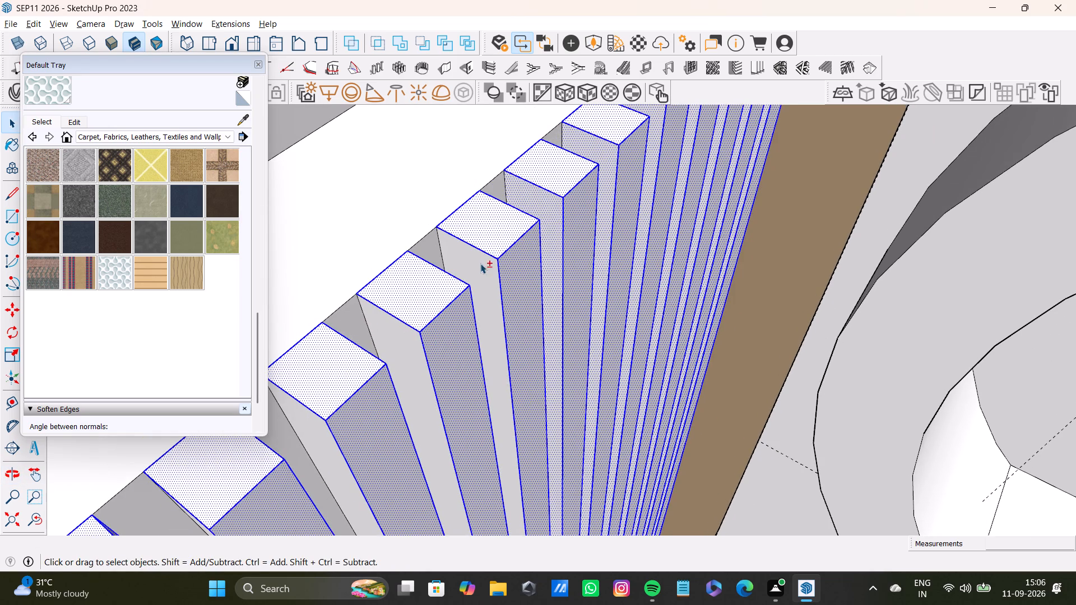
pyautogui.keyDown('shift'); pyautogui.click(480, 268); pyautogui.keyUp('shift')
pyautogui.keyDown('shift'); pyautogui.scroll(-3, 492, 292); pyautogui.keyUp('shift')
pyautogui.keyDown('shift'); pyautogui.moveTo(494, 284); pyautogui.dragTo(567, 165, button='middle'); pyautogui.keyUp('shift')
pyautogui.keyDown('shift'); pyautogui.click(503, 206); pyautogui.keyUp('shift')
pyautogui.keyDown('shift'); pyautogui.click(454, 257); pyautogui.keyUp('shift')
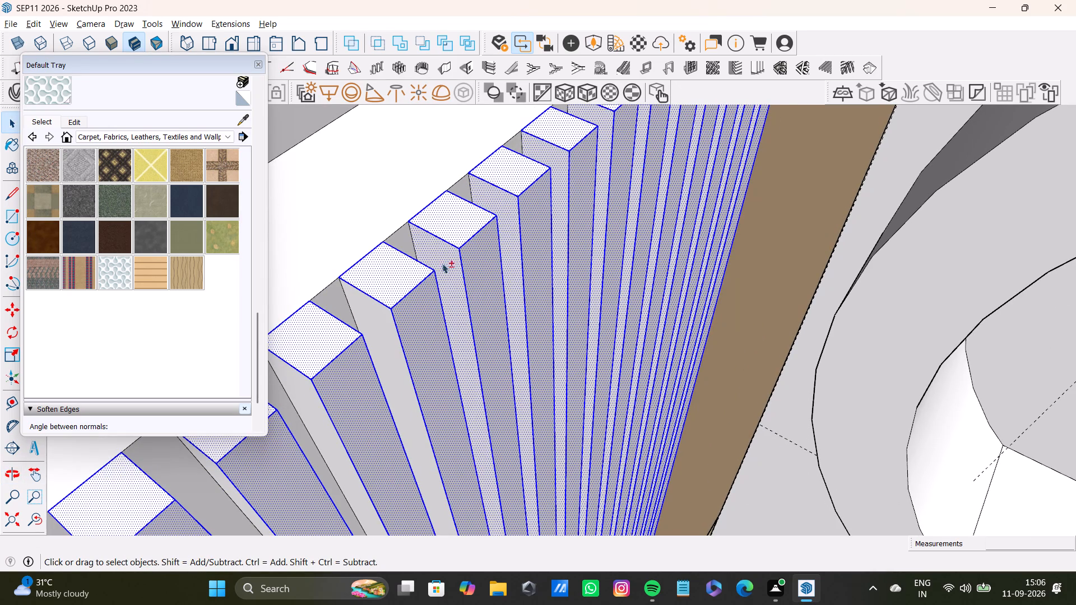
pyautogui.keyDown('shift'); pyautogui.click(381, 319); pyautogui.keyUp('shift')
# Add the remaining opposite side faces of the upper slats up to the yellow panel to the selection.
pyautogui.keyDown('shift'); pyautogui.scroll(-1, 382, 313); pyautogui.keyUp('shift')
pyautogui.keyDown('shift'); pyautogui.moveTo(382, 313); pyautogui.dragTo(653, 133, button='middle'); pyautogui.keyUp('shift')
pyautogui.keyDown('shift'); pyautogui.scroll(1, 620, 155); pyautogui.keyUp('shift')
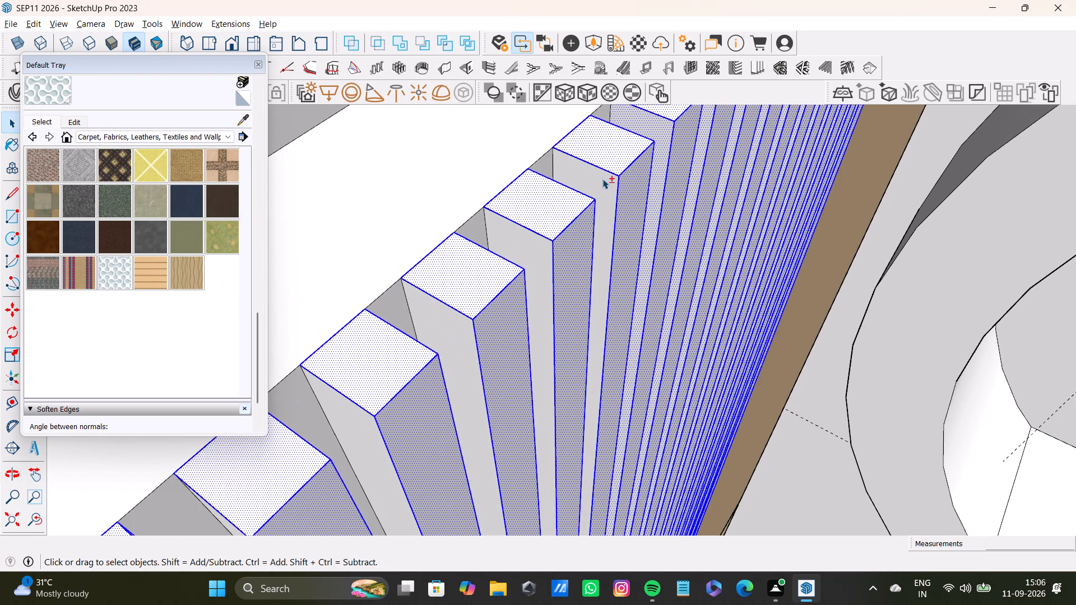
pyautogui.keyDown('shift'); pyautogui.click(602, 179); pyautogui.keyUp('shift')
pyautogui.keyDown('shift'); pyautogui.click(543, 243); pyautogui.keyUp('shift')
pyautogui.keyDown('shift'); pyautogui.click(465, 324); pyautogui.keyUp('shift')
pyautogui.keyDown('shift'); pyautogui.scroll(-4, 473, 347); pyautogui.keyUp('shift')
pyautogui.keyDown('shift'); pyautogui.moveTo(475, 335); pyautogui.dragTo(565, 190, button='middle'); pyautogui.keyUp('shift')
pyautogui.keyDown('shift'); pyautogui.click(489, 258); pyautogui.keyUp('shift')
pyautogui.keyDown('shift'); pyautogui.click(418, 299); pyautogui.keyUp('shift')
pyautogui.keyDown('shift'); pyautogui.click(360, 390); pyautogui.keyUp('shift')
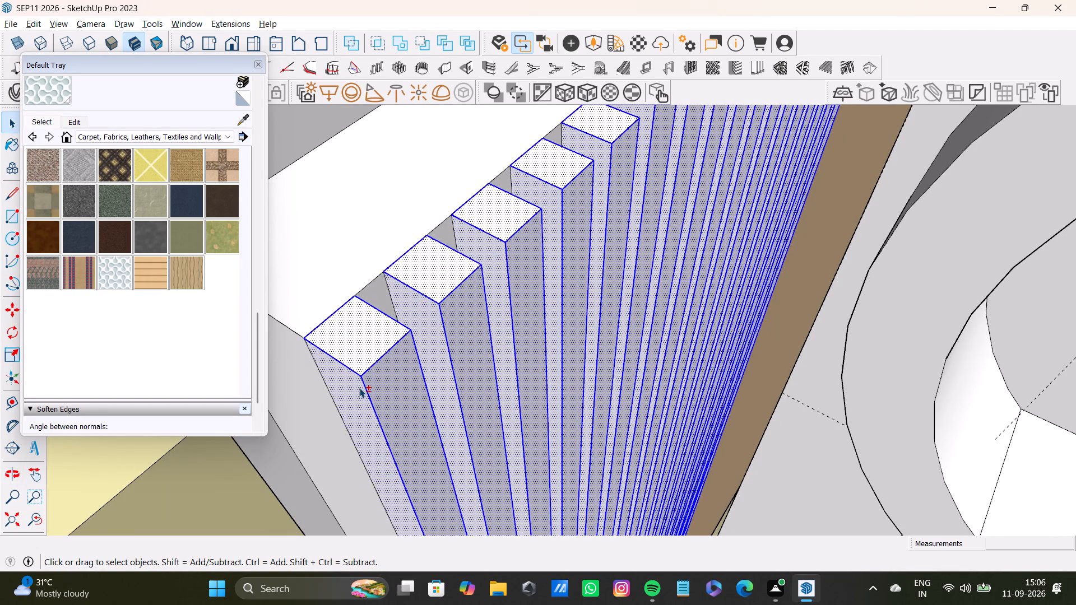
# Paint the selected upper slat faces with the Wallpaper Dog Bone material and clear the selection.
pyautogui.keyDown('shift'); pyautogui.click(120, 276); pyautogui.keyUp('shift')
pyautogui.keyDown('shift'); pyautogui.click(442, 279); pyautogui.keyUp('shift')
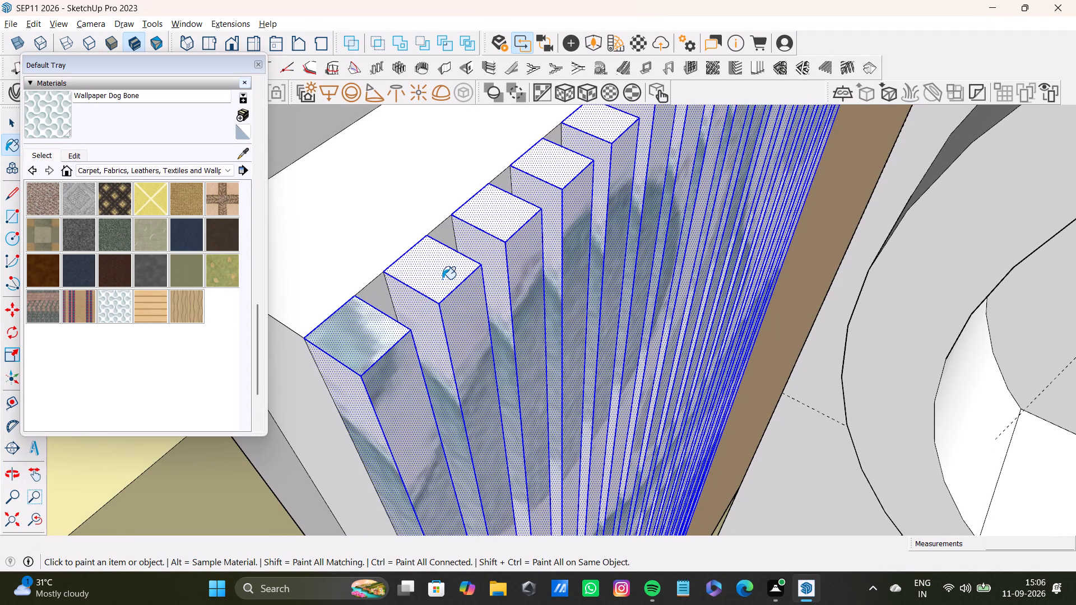
pyautogui.keyDown('shift'); pyautogui.scroll(-20, 439, 300); pyautogui.keyUp('shift')
pyautogui.keyDown('shift'); pyautogui.scroll(-14, 439, 300); pyautogui.keyUp('shift')
pyautogui.press('space')
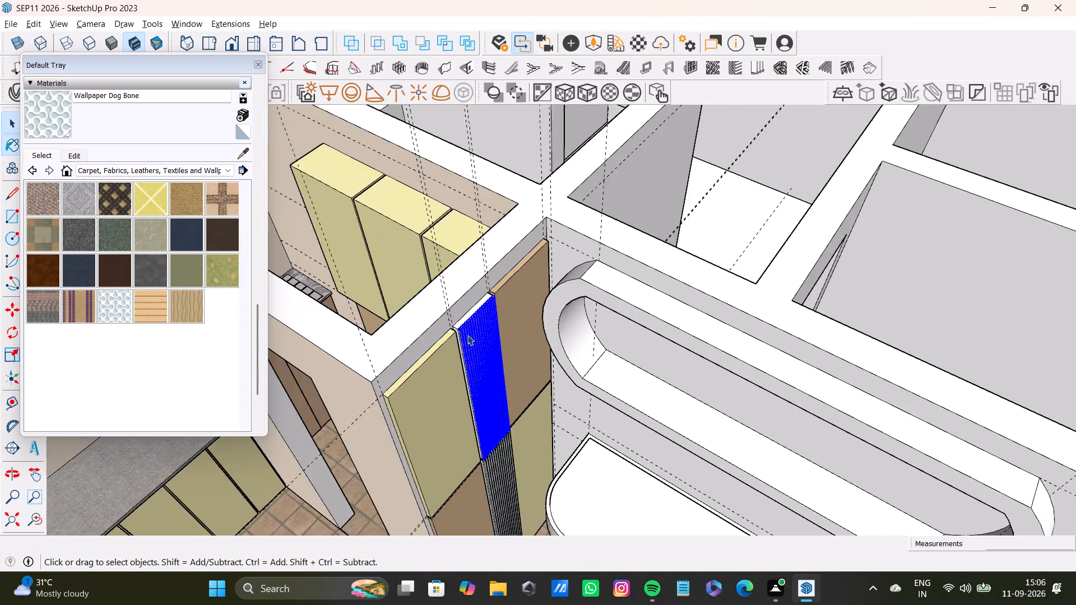
pyautogui.keyDown('shift'); pyautogui.scroll(-16, 467, 335); pyautogui.keyUp('shift')
pyautogui.click(380, 149)
# Close the Default Tray.
pyautogui.scroll(4, 458, 325)
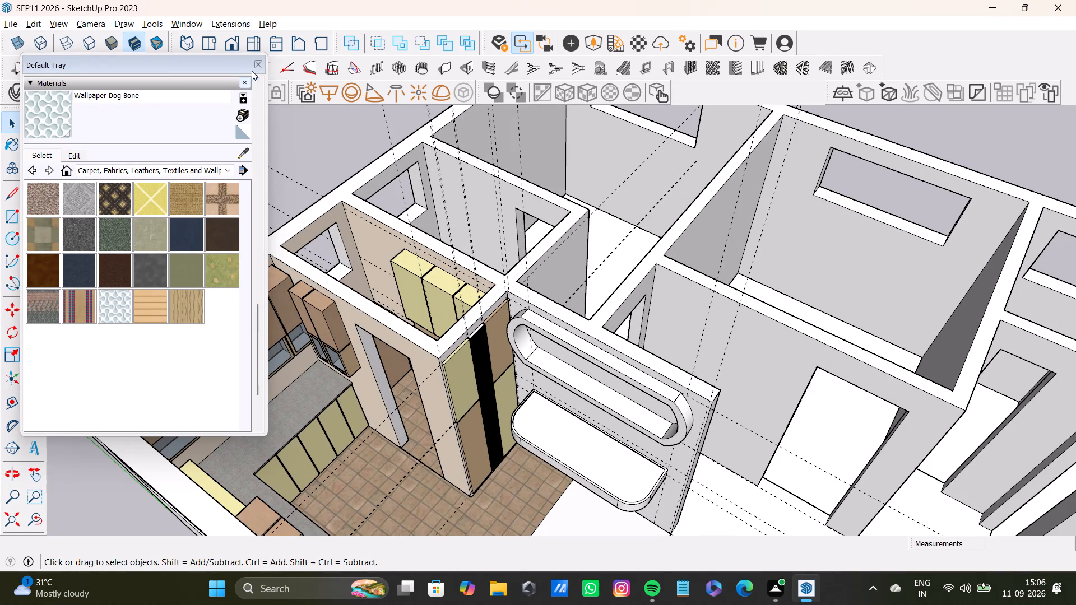
pyautogui.click(263, 69)
# Examine the painted upper and lower slat arrays and their joint on the tall cabinet wall from several angles.
pyautogui.scroll(8, 395, 224)
pyautogui.keyDown('shift'); pyautogui.moveTo(520, 376); pyautogui.dragTo(442, 148, button='middle'); pyautogui.keyUp('shift')
pyautogui.scroll(2, 536, 298)
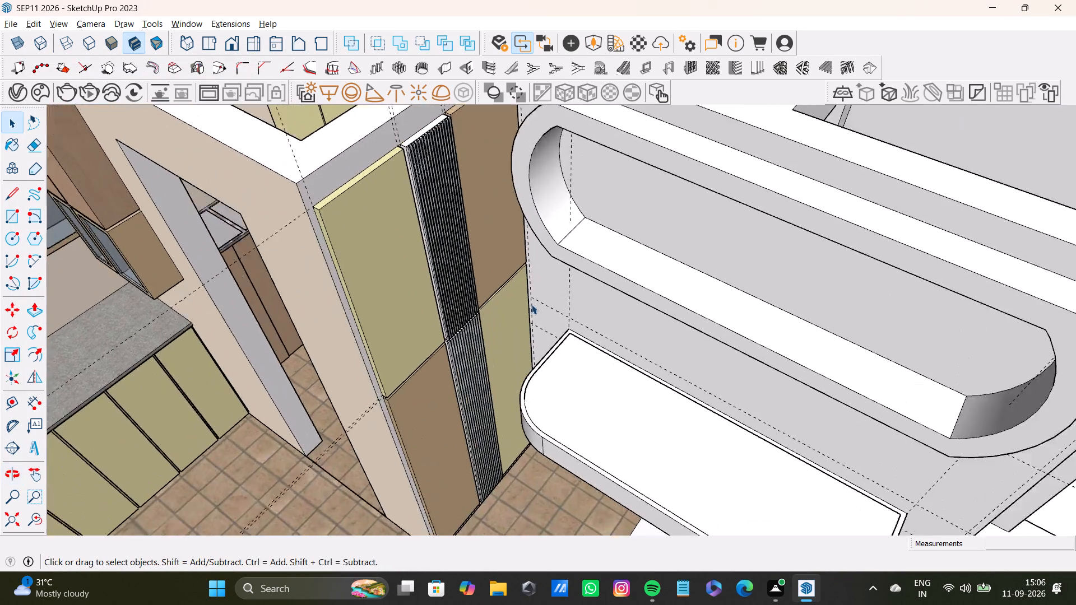
pyautogui.scroll(1, 531, 304)
pyautogui.moveTo(493, 299); pyautogui.dragTo(481, 355, button='middle')
pyautogui.moveTo(475, 345); pyautogui.dragTo(397, 268, button='middle')
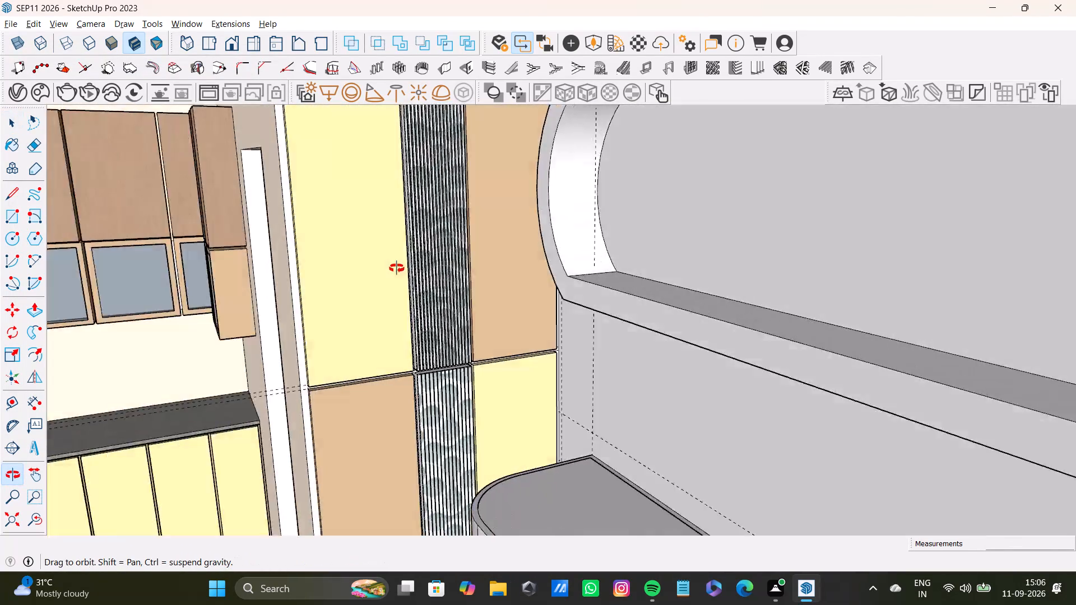
pyautogui.moveTo(397, 268); pyautogui.dragTo(443, 290, button='middle')
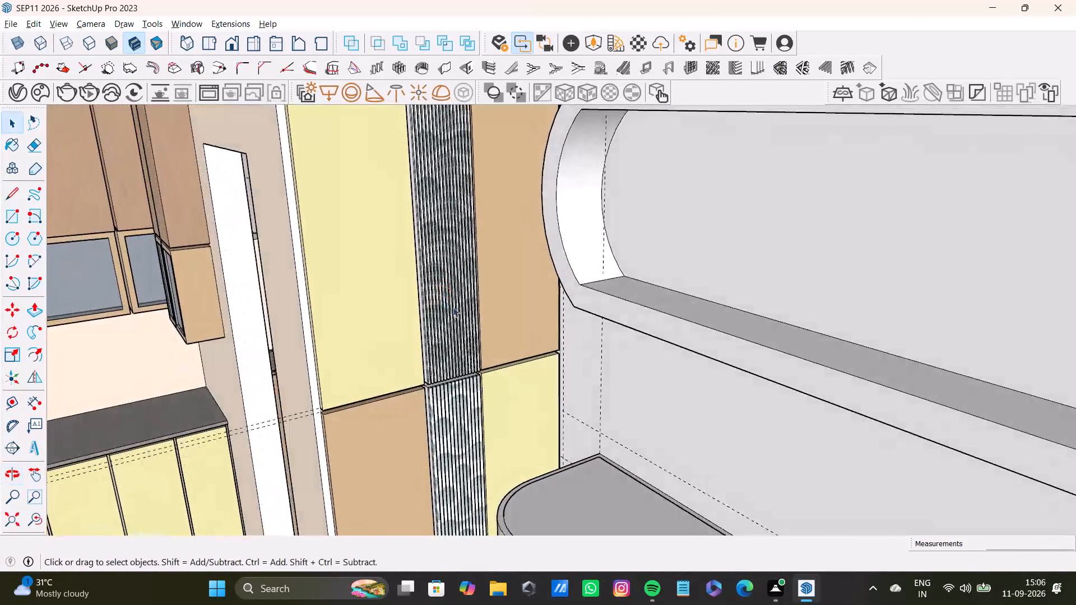
pyautogui.scroll(-7, 465, 319)
pyautogui.keyDown('shift'); pyautogui.moveTo(455, 310); pyautogui.dragTo(452, 247, button='middle'); pyautogui.keyUp('shift')
pyautogui.moveTo(452, 241); pyautogui.dragTo(407, 350, button='middle')
pyautogui.scroll(2, 497, 296)
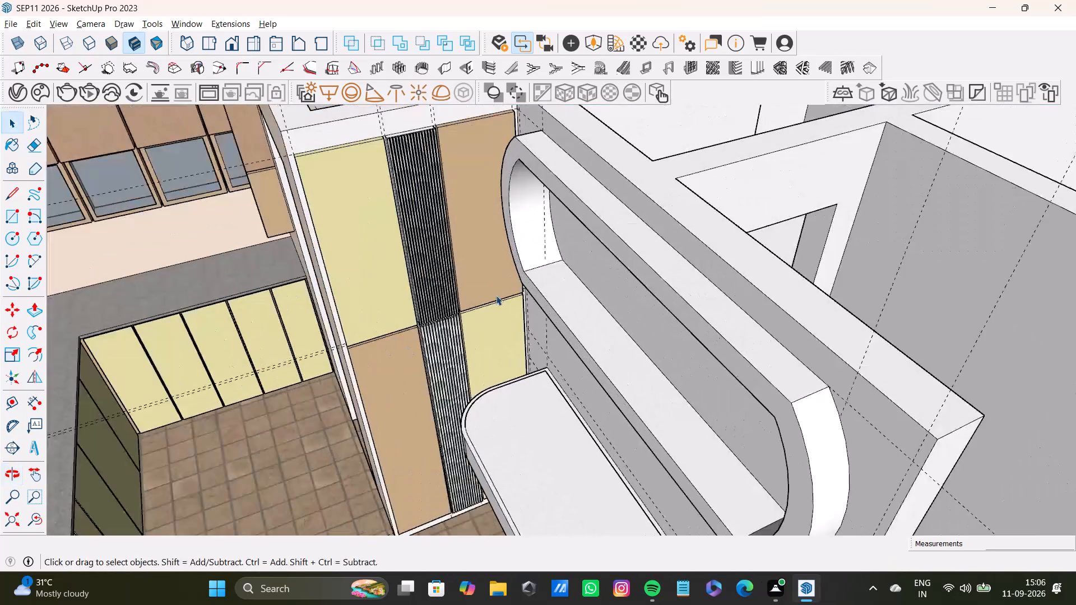
pyautogui.scroll(12, 496, 295)
pyautogui.keyDown('shift'); pyautogui.moveTo(443, 286); pyautogui.dragTo(541, 412, button='middle'); pyautogui.keyUp('shift')
pyautogui.scroll(6, 476, 340)
pyautogui.moveTo(470, 330); pyautogui.dragTo(413, 327, button='middle')
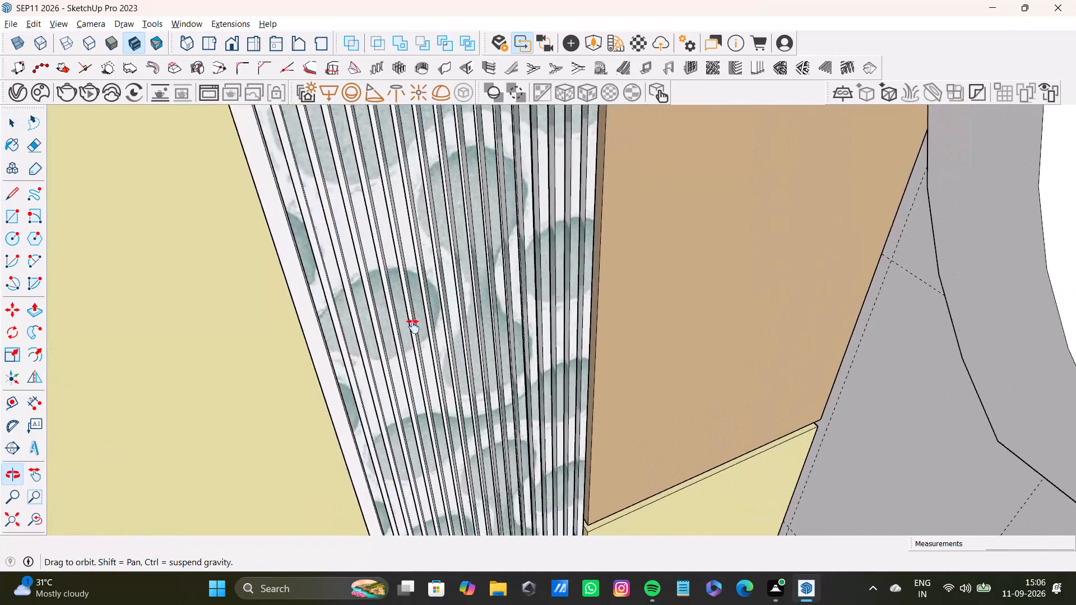
pyautogui.moveTo(413, 327); pyautogui.dragTo(300, 306, button='middle')
pyautogui.scroll(1, 300, 306)
pyautogui.scroll(-4, 486, 360)
pyautogui.keyDown('shift'); pyautogui.moveTo(463, 352); pyautogui.dragTo(475, 66, button='middle'); pyautogui.keyUp('shift')
pyautogui.scroll(-3, 483, 296)
pyautogui.keyDown('shift'); pyautogui.moveTo(454, 297); pyautogui.dragTo(463, 149, button='middle'); pyautogui.keyUp('shift')
pyautogui.scroll(5, 508, 313)
pyautogui.moveTo(499, 328); pyautogui.dragTo(673, 361, button='middle')
pyautogui.scroll(-6, 638, 378)
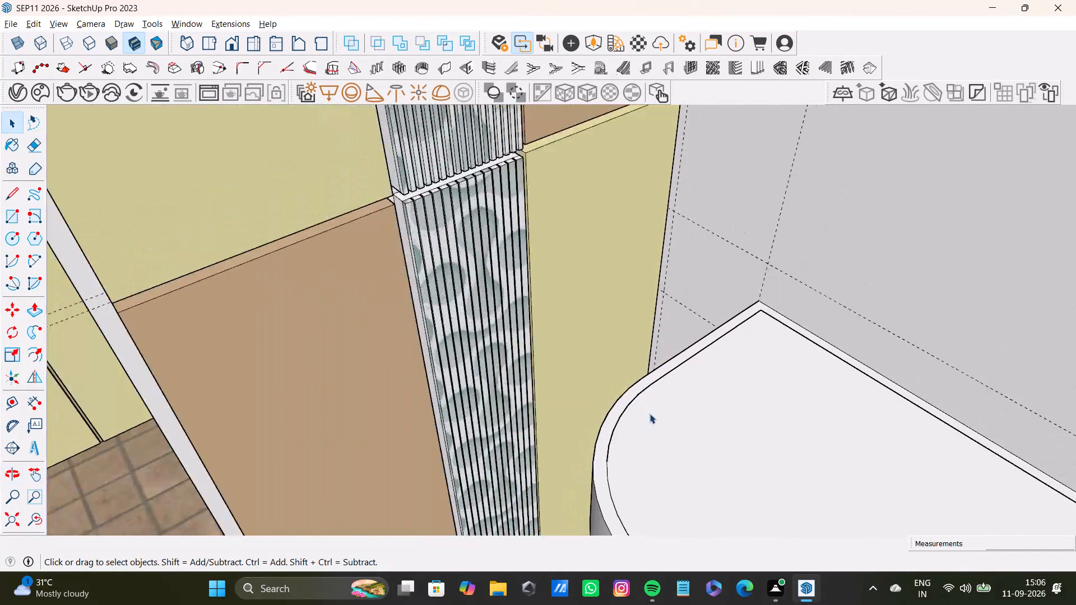
pyautogui.scroll(-5, 650, 413)
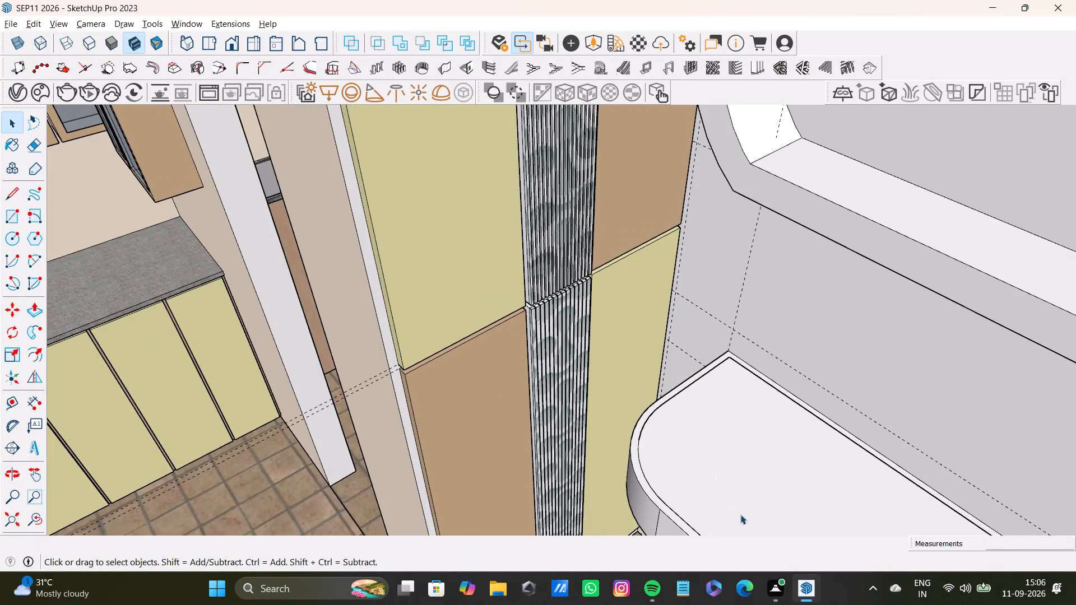
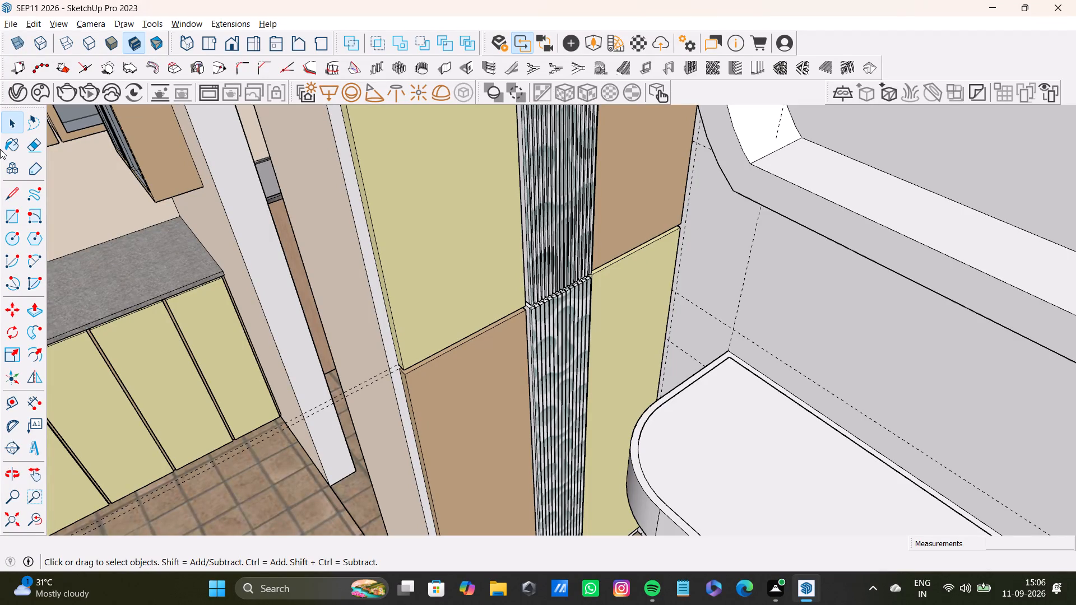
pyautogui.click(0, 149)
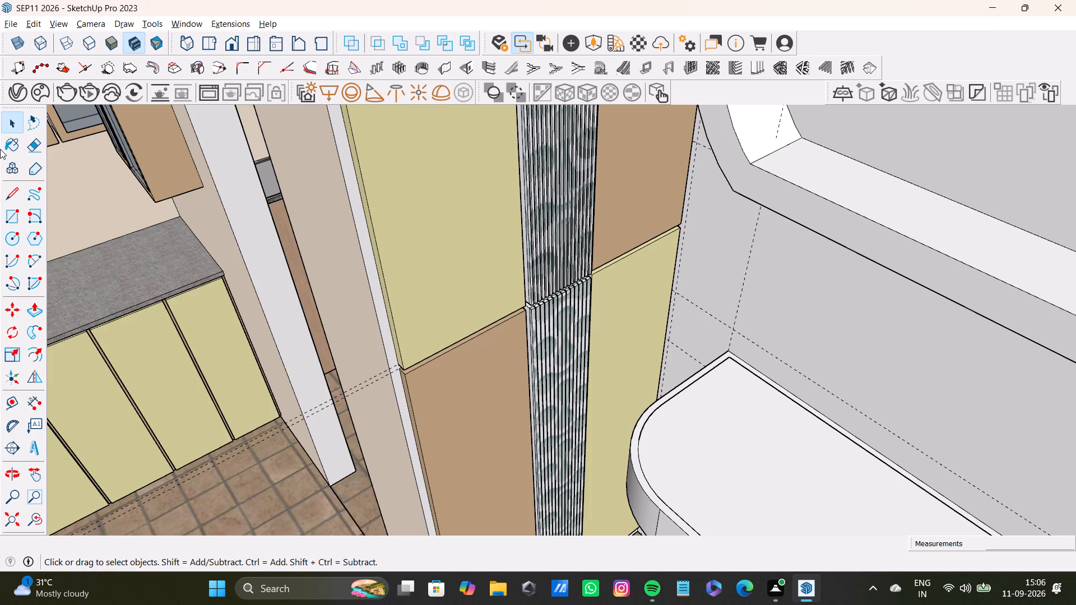
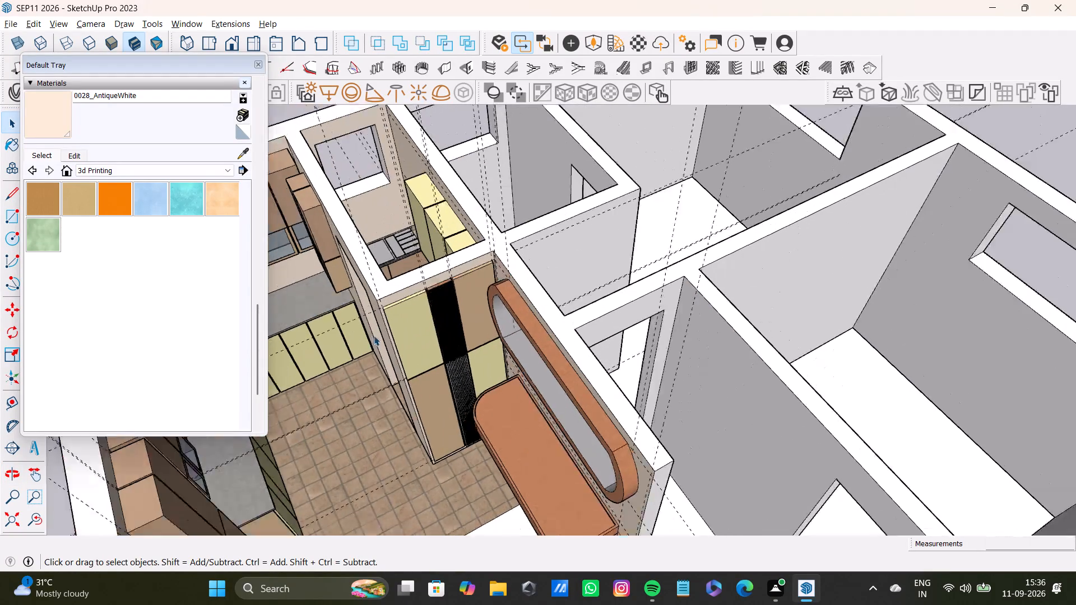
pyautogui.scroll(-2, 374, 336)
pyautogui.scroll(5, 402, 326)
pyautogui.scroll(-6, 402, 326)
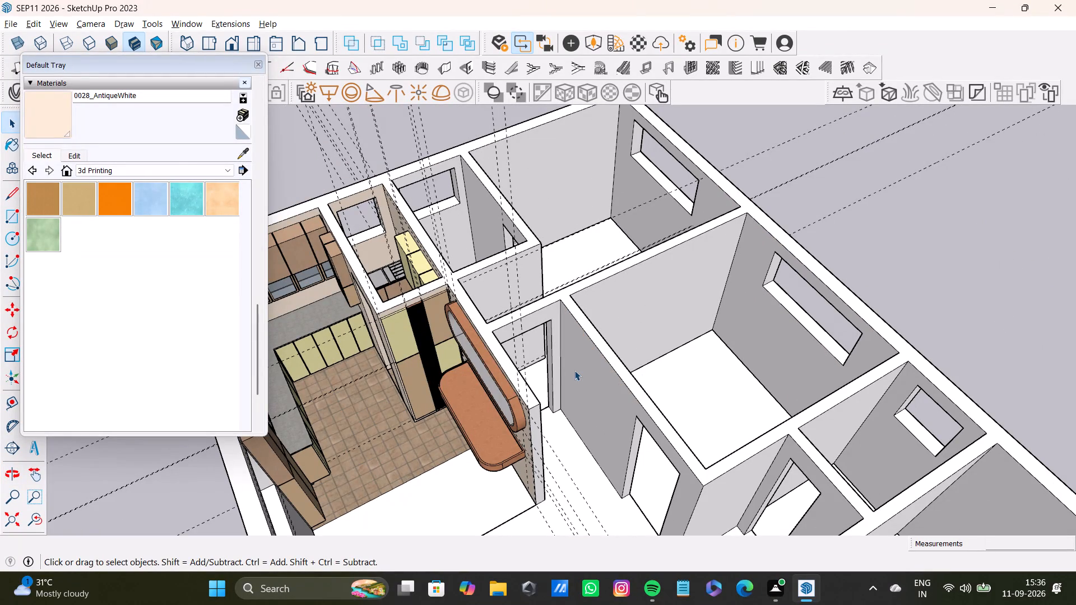
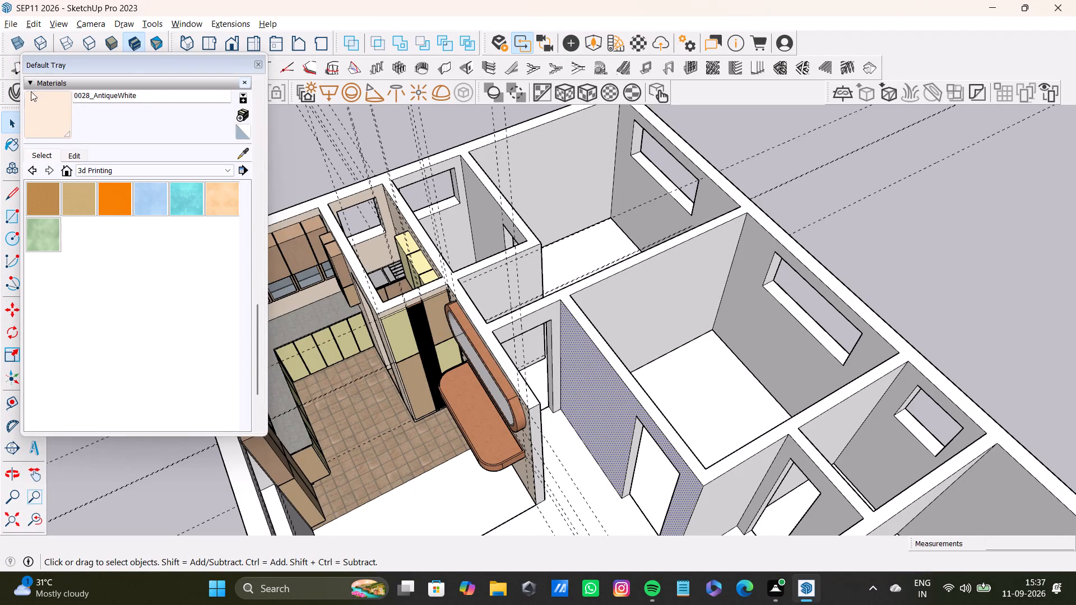
# Browse the Landscaping, Fencing and Vegetation material collection and clear the current wall selection.
pyautogui.scroll(3, 47, 152)
pyautogui.scroll(3, 143, 223)
pyautogui.scroll(-2, 170, 310)
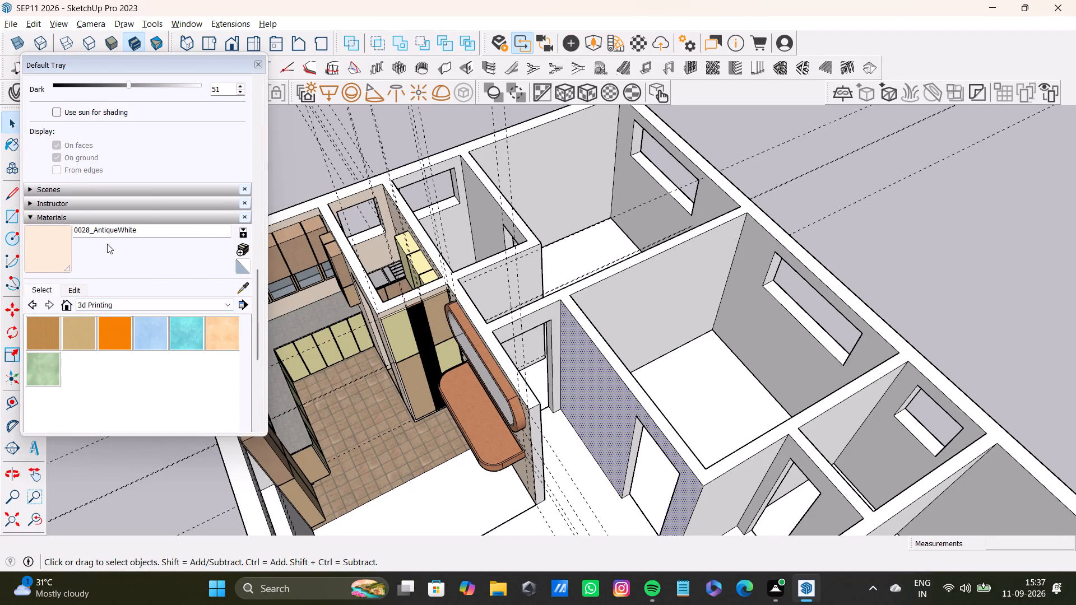
pyautogui.click(212, 232)
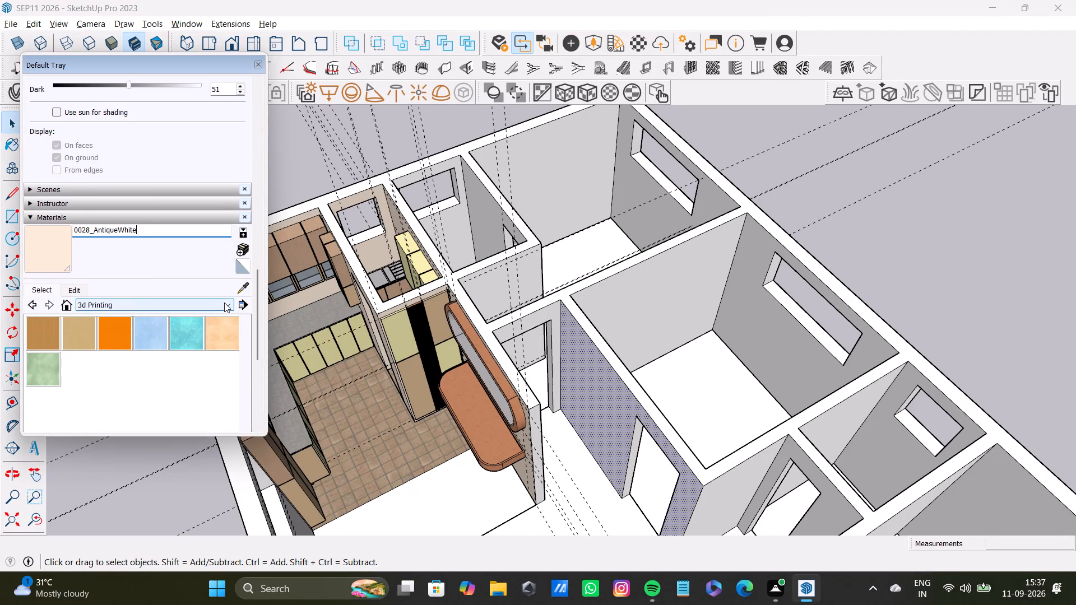
pyautogui.click(225, 303)
pyautogui.scroll(-7, 181, 346)
pyautogui.scroll(3, 125, 384)
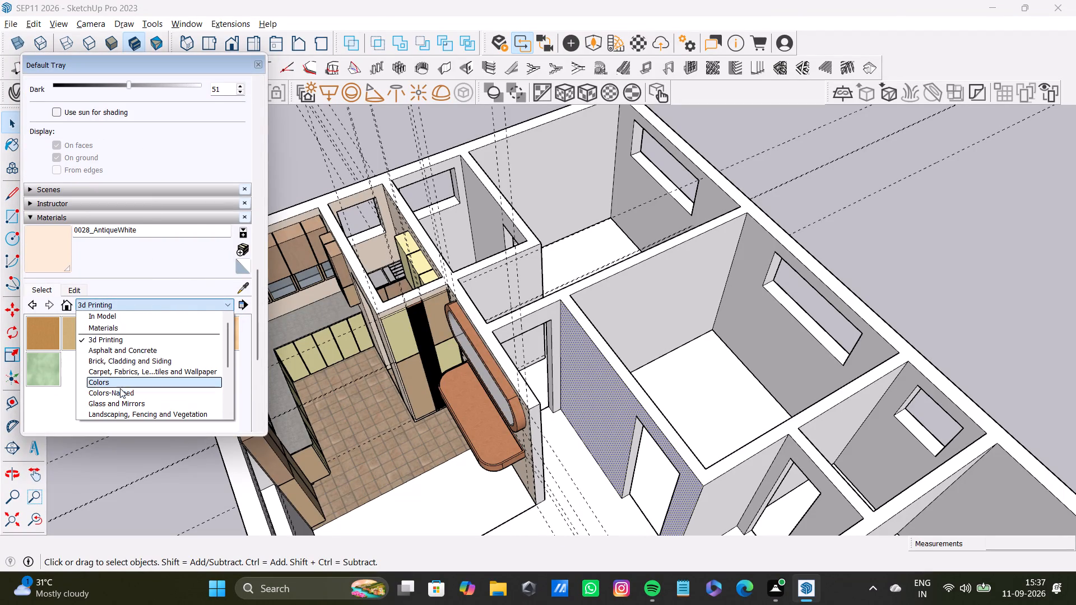
pyautogui.scroll(8, 120, 388)
pyautogui.moveTo(120, 388); pyautogui.dragTo(108, 411, button='middle')
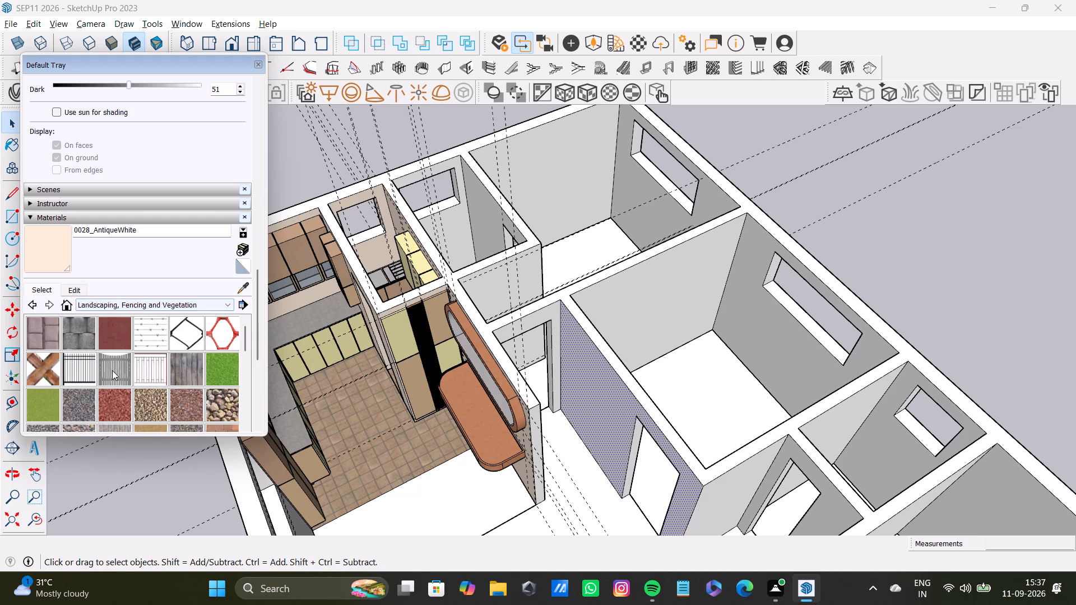
pyautogui.scroll(6, 90, 379)
pyautogui.scroll(-4, 98, 394)
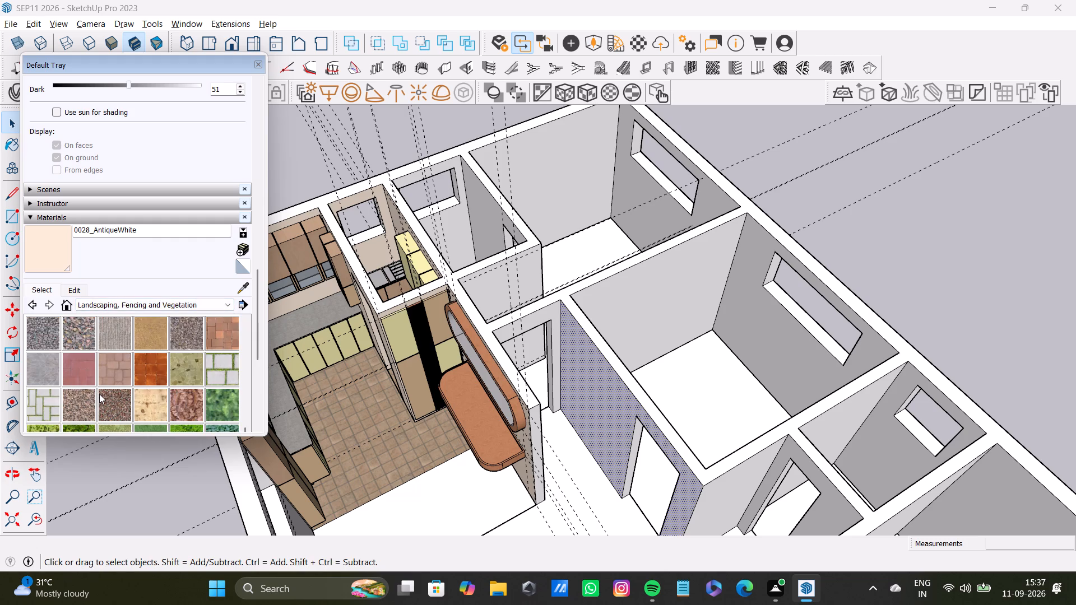
pyautogui.scroll(-4, 102, 394)
pyautogui.scroll(3, 99, 389)
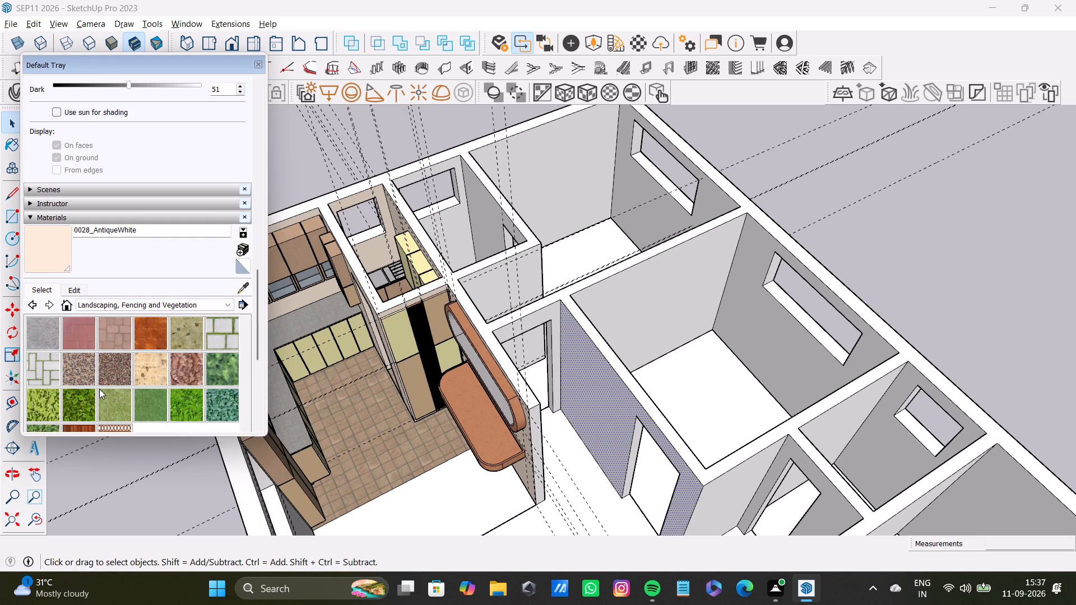
pyautogui.press('space')
pyautogui.press('space')
pyautogui.click(274, 146)
# Place a vertical guide 9" from the corner on the doorway-side end wall of the narrow room next to the utility space.
pyautogui.scroll(-7, 283, 240)
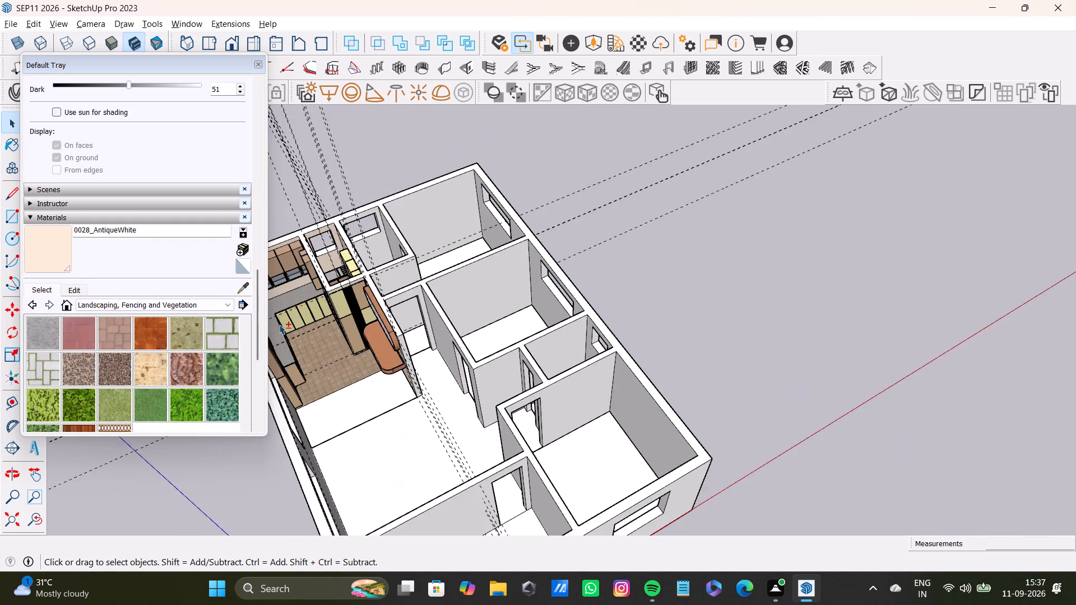
pyautogui.keyDown('shift'); pyautogui.moveTo(280, 325); pyautogui.dragTo(323, 315, button='middle'); pyautogui.keyUp('shift')
pyautogui.moveTo(463, 348); pyautogui.dragTo(270, 453, button='middle')
pyautogui.scroll(4, 421, 282)
pyautogui.keyDown('shift'); pyautogui.moveTo(444, 256); pyautogui.dragTo(393, 475, button='middle'); pyautogui.keyUp('shift')
pyautogui.moveTo(387, 458); pyautogui.dragTo(504, 356, button='middle')
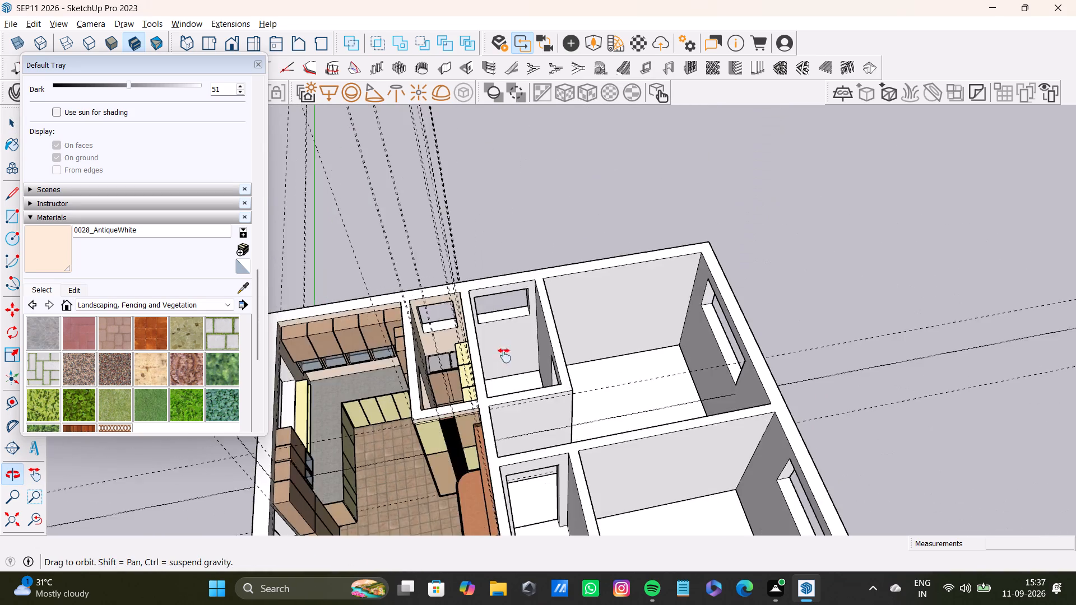
pyautogui.moveTo(504, 356); pyautogui.dragTo(453, 439, button='middle')
pyautogui.moveTo(453, 441); pyautogui.dragTo(439, 461, button='middle')
pyautogui.moveTo(518, 392); pyautogui.dragTo(350, 374, button='middle')
pyautogui.scroll(4, 451, 287)
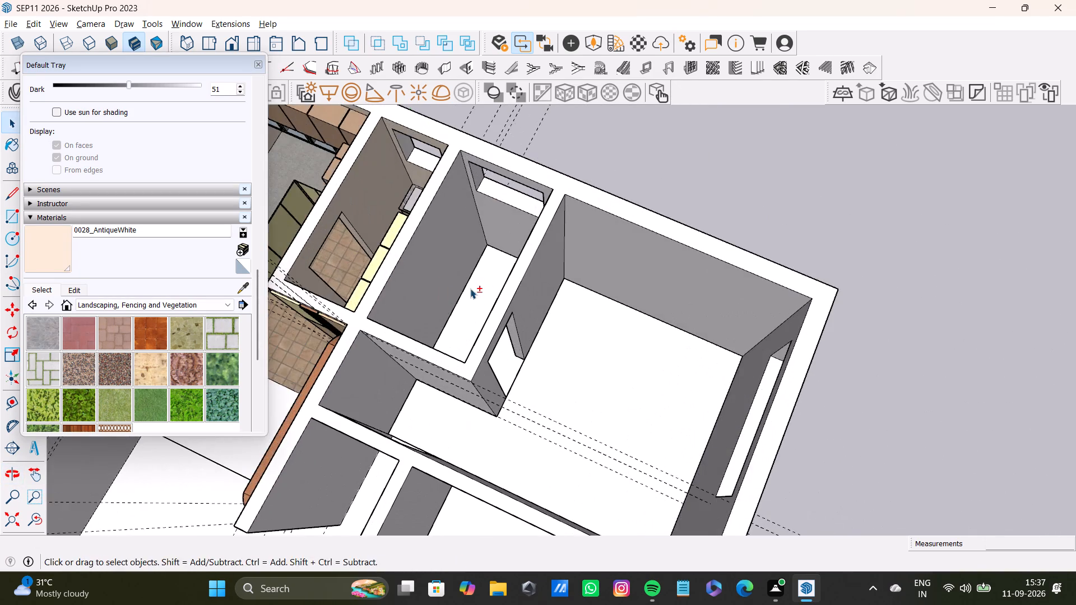
pyautogui.keyDown('shift'); pyautogui.moveTo(472, 288); pyautogui.dragTo(512, 390, button='middle'); pyautogui.keyUp('shift')
pyautogui.scroll(-4, 546, 421)
pyautogui.keyDown('shift'); pyautogui.moveTo(545, 445); pyautogui.dragTo(492, 452, button='middle'); pyautogui.keyUp('shift')
pyautogui.moveTo(514, 442); pyautogui.dragTo(437, 452, button='middle')
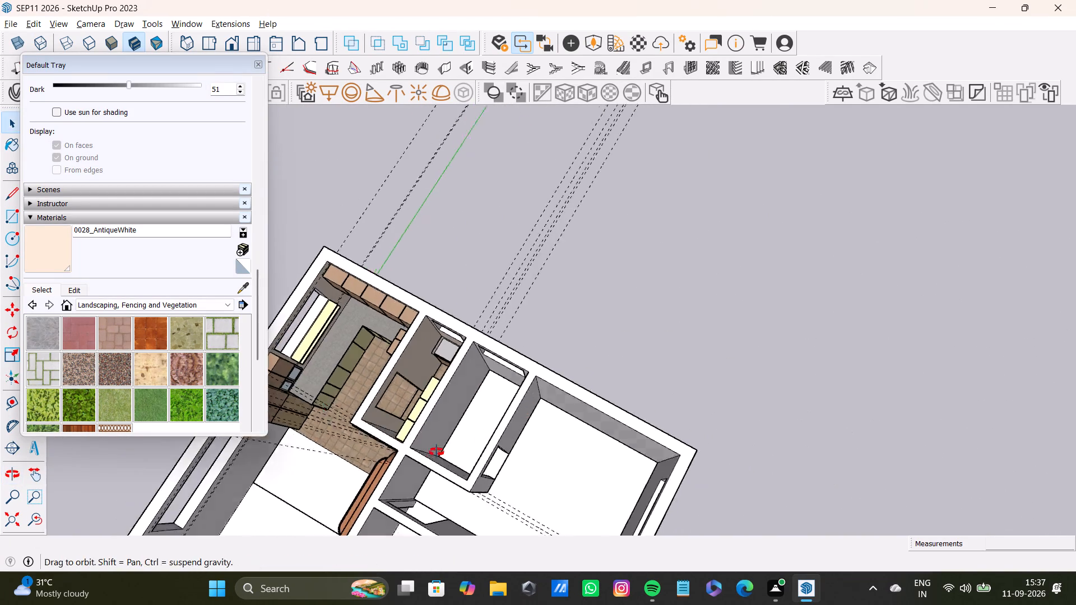
pyautogui.moveTo(437, 452); pyautogui.dragTo(266, 438, button='middle')
pyautogui.scroll(3, 362, 335)
pyautogui.keyDown('shift'); pyautogui.moveTo(398, 328); pyautogui.dragTo(500, 403, button='middle'); pyautogui.keyUp('shift')
pyautogui.moveTo(565, 432); pyautogui.dragTo(219, 380, button='middle')
pyautogui.scroll(6, 495, 344)
pyautogui.keyDown('shift'); pyautogui.moveTo(503, 353); pyautogui.dragTo(503, 431, button='middle'); pyautogui.keyUp('shift')
pyautogui.moveTo(494, 436); pyautogui.dragTo(259, 411, button='middle')
pyautogui.keyDown('shift'); pyautogui.moveTo(307, 352); pyautogui.dragTo(439, 424, button='middle'); pyautogui.keyUp('shift')
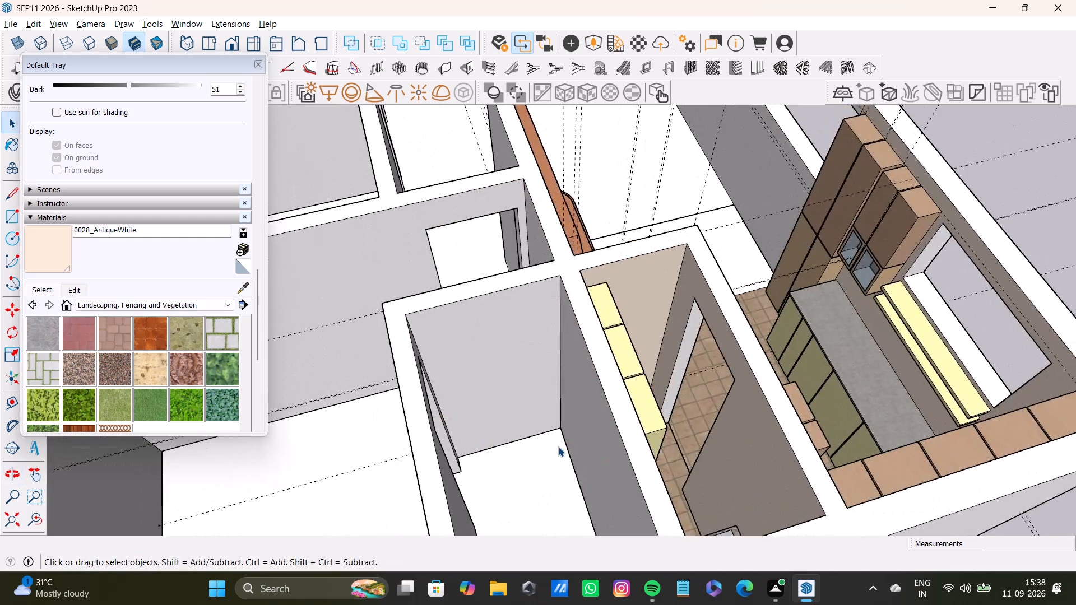
pyautogui.moveTo(558, 446); pyautogui.dragTo(462, 487, button='middle')
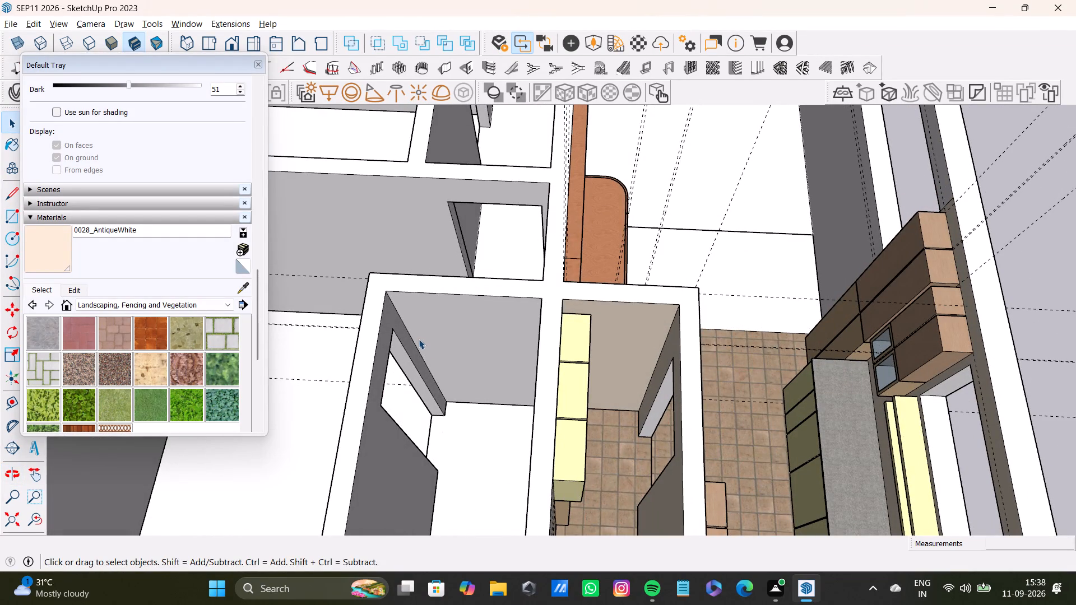
pyautogui.press('t')
pyautogui.scroll(7, 421, 322)
pyautogui.click(421, 362)
pyautogui.scroll(-3, 448, 361)
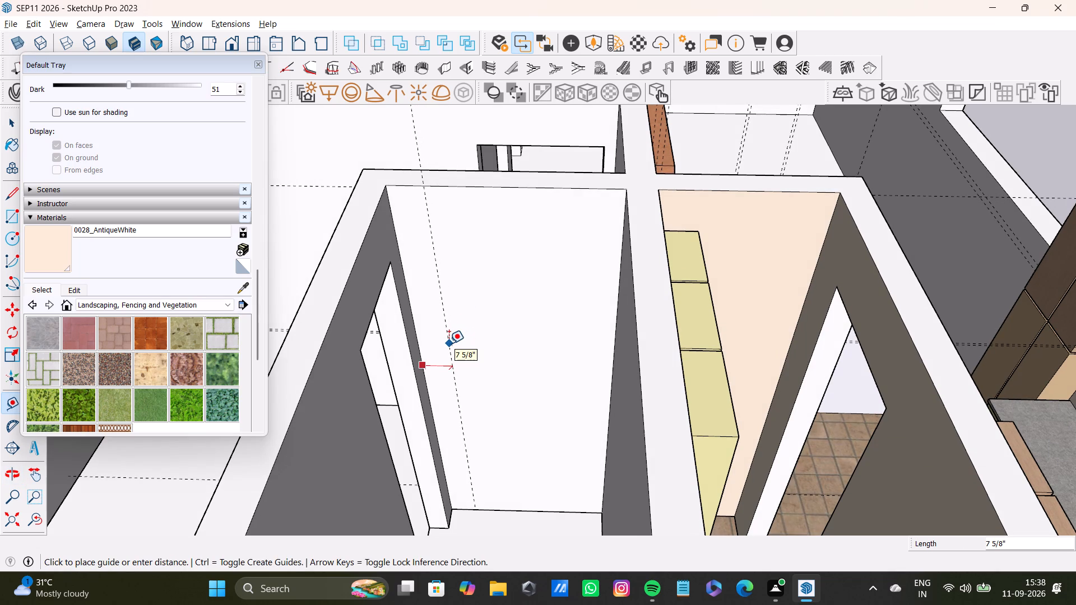
pyautogui.write('9"')
pyautogui.press('Return')
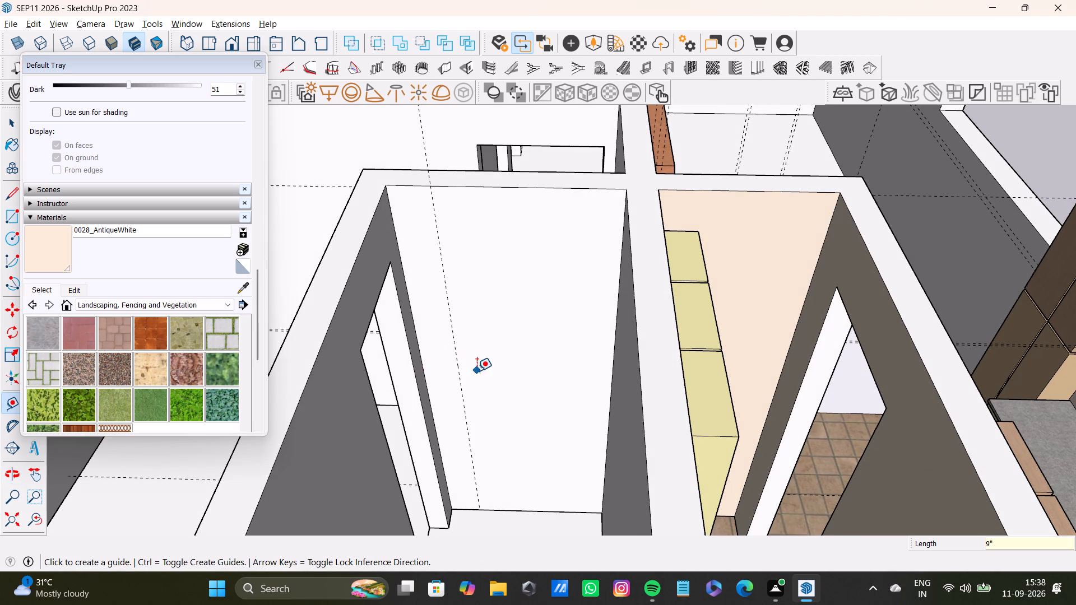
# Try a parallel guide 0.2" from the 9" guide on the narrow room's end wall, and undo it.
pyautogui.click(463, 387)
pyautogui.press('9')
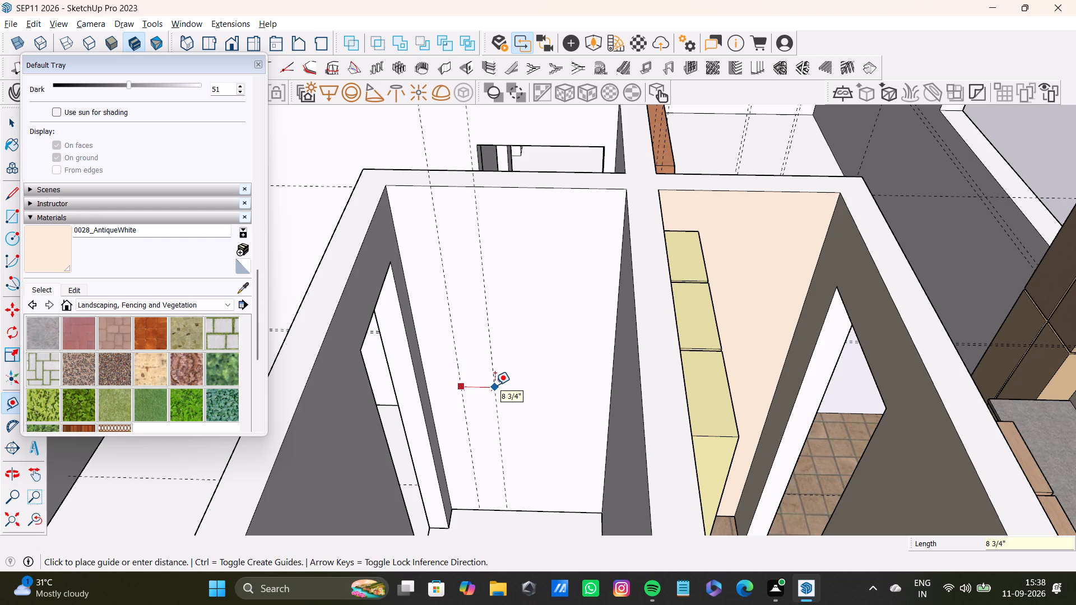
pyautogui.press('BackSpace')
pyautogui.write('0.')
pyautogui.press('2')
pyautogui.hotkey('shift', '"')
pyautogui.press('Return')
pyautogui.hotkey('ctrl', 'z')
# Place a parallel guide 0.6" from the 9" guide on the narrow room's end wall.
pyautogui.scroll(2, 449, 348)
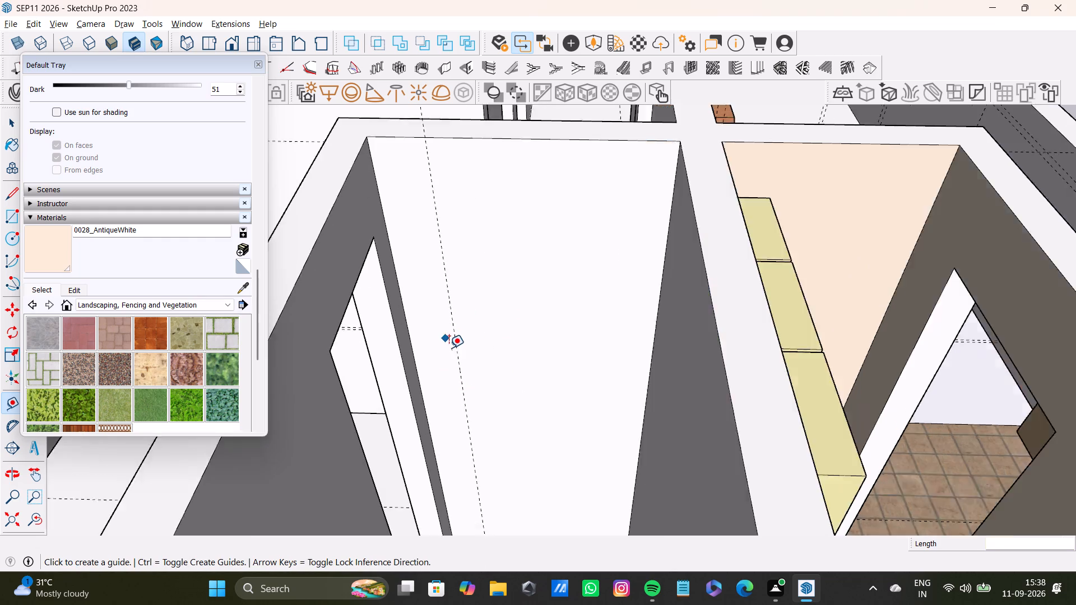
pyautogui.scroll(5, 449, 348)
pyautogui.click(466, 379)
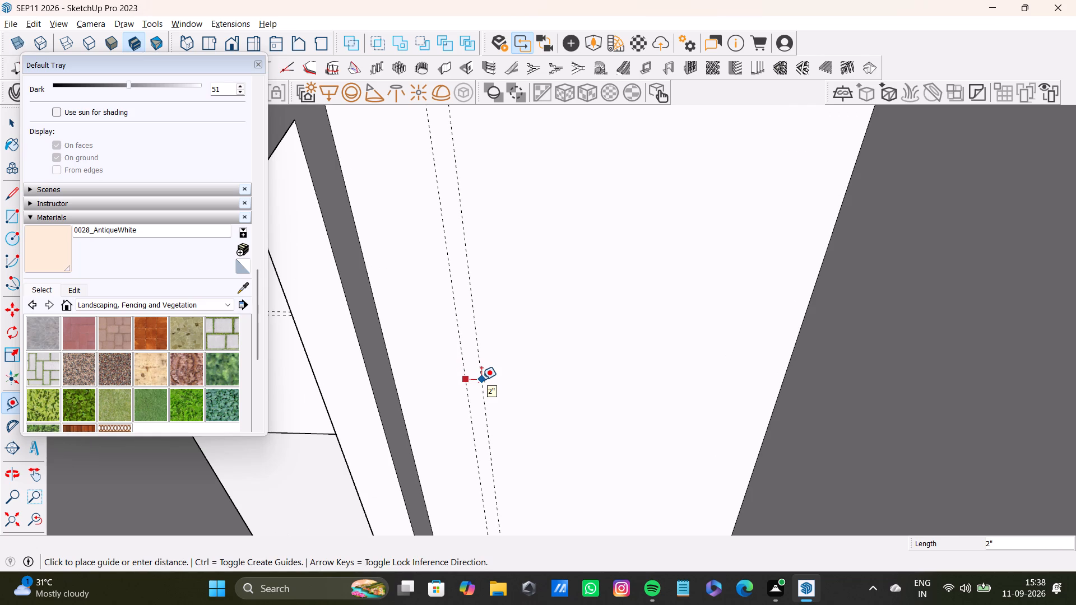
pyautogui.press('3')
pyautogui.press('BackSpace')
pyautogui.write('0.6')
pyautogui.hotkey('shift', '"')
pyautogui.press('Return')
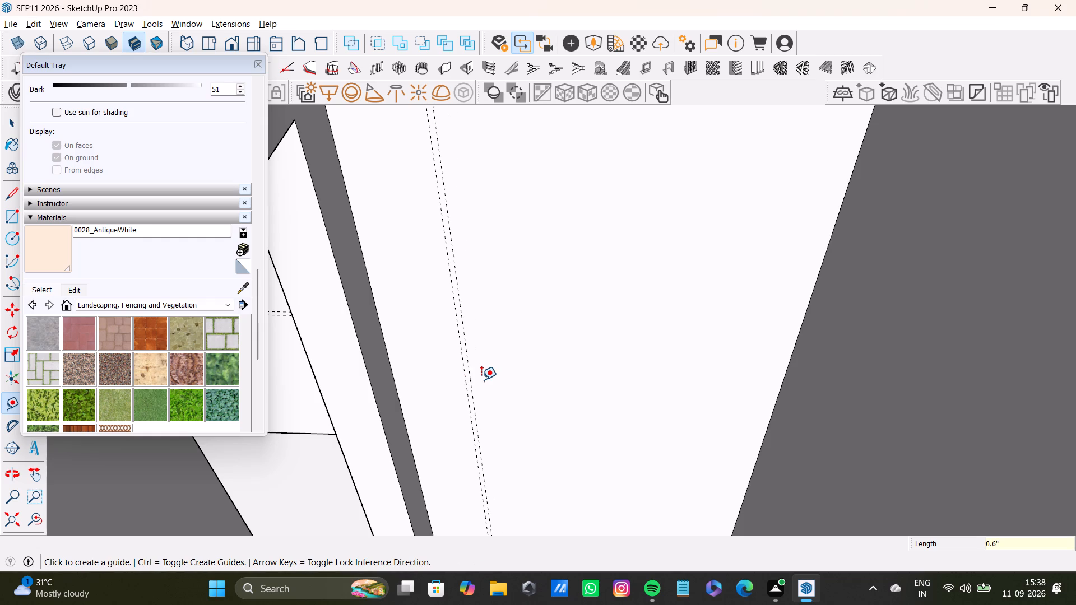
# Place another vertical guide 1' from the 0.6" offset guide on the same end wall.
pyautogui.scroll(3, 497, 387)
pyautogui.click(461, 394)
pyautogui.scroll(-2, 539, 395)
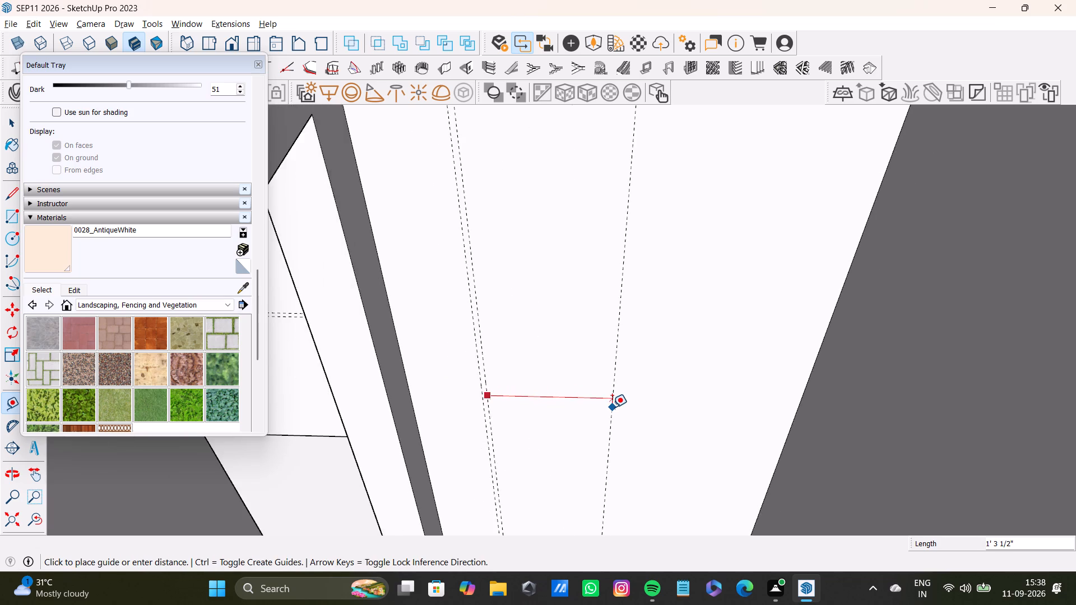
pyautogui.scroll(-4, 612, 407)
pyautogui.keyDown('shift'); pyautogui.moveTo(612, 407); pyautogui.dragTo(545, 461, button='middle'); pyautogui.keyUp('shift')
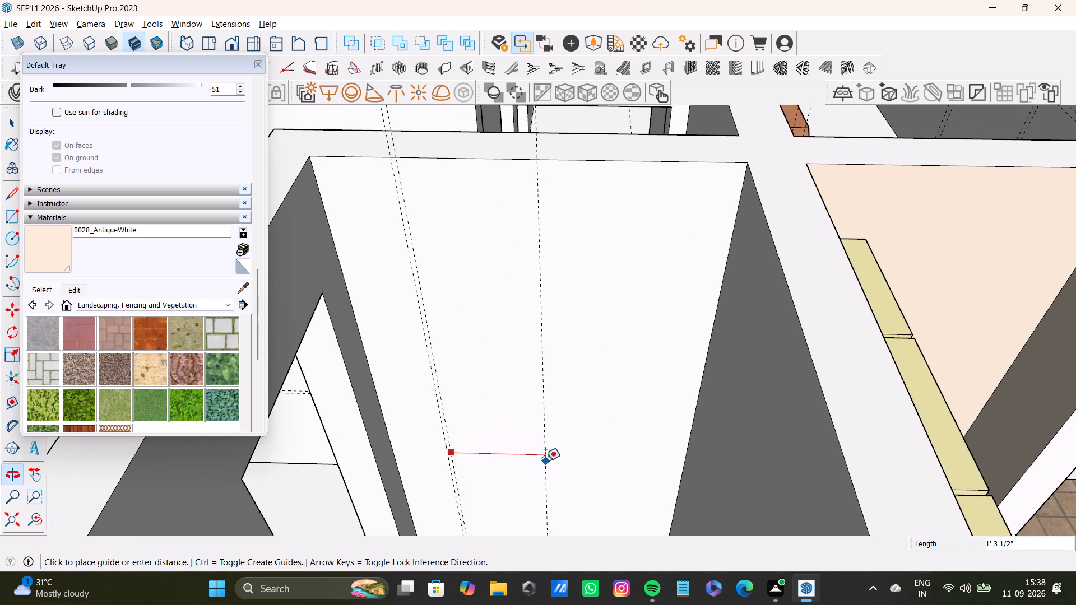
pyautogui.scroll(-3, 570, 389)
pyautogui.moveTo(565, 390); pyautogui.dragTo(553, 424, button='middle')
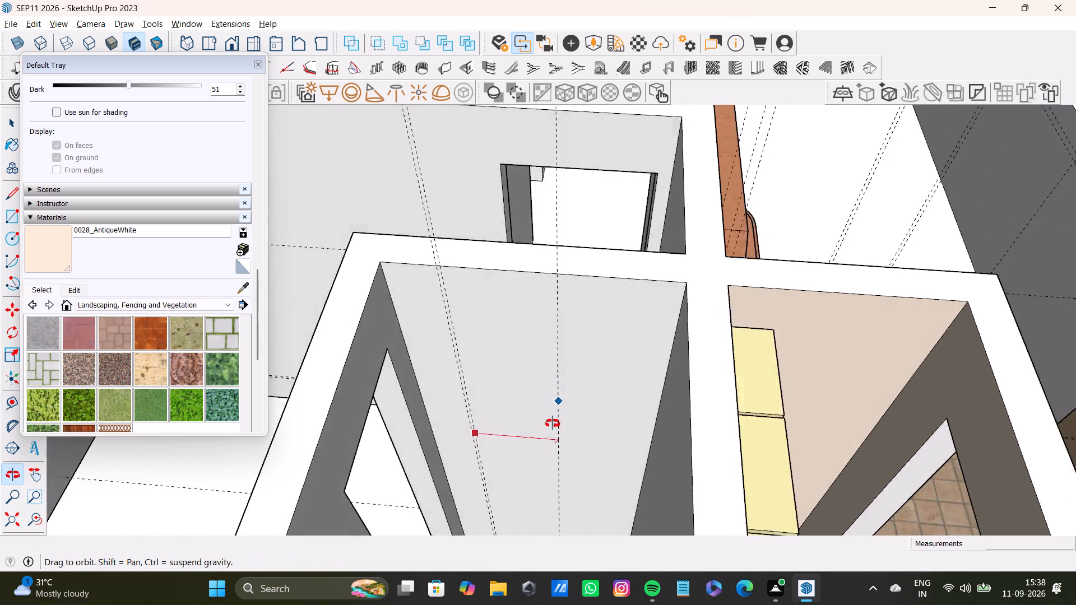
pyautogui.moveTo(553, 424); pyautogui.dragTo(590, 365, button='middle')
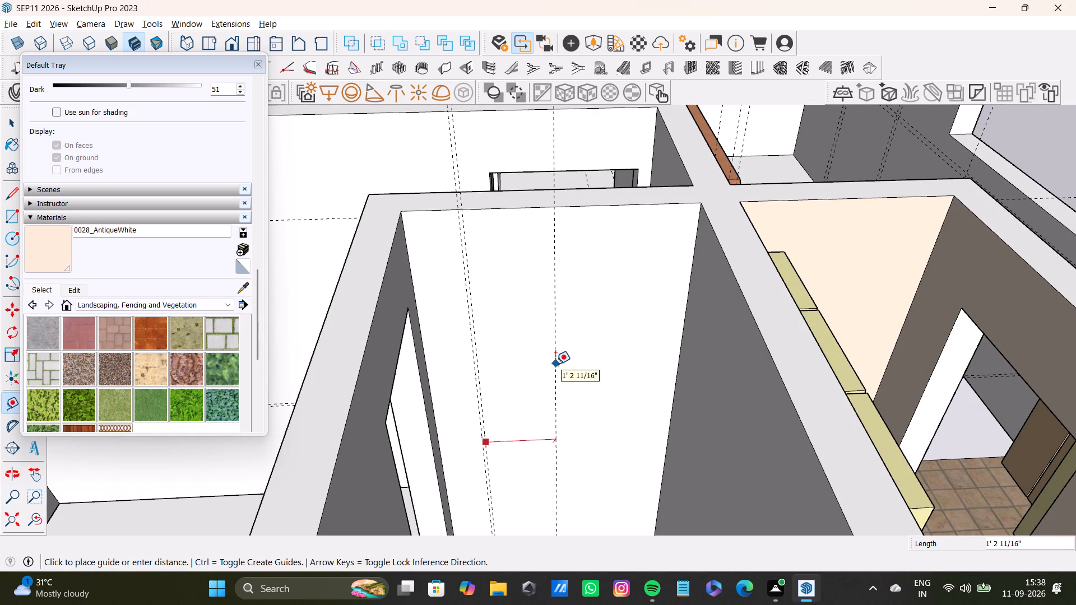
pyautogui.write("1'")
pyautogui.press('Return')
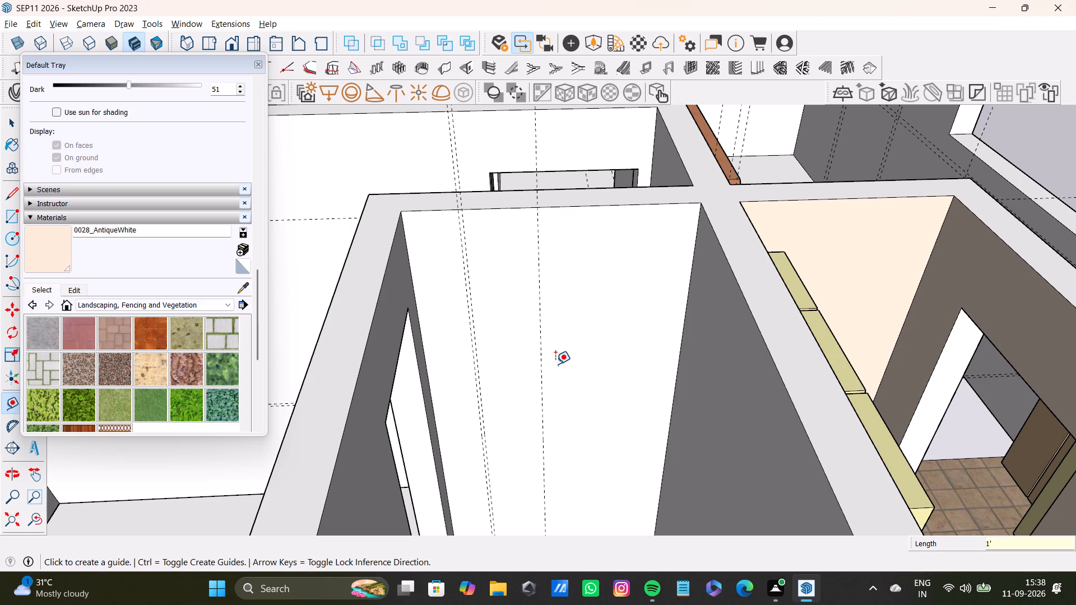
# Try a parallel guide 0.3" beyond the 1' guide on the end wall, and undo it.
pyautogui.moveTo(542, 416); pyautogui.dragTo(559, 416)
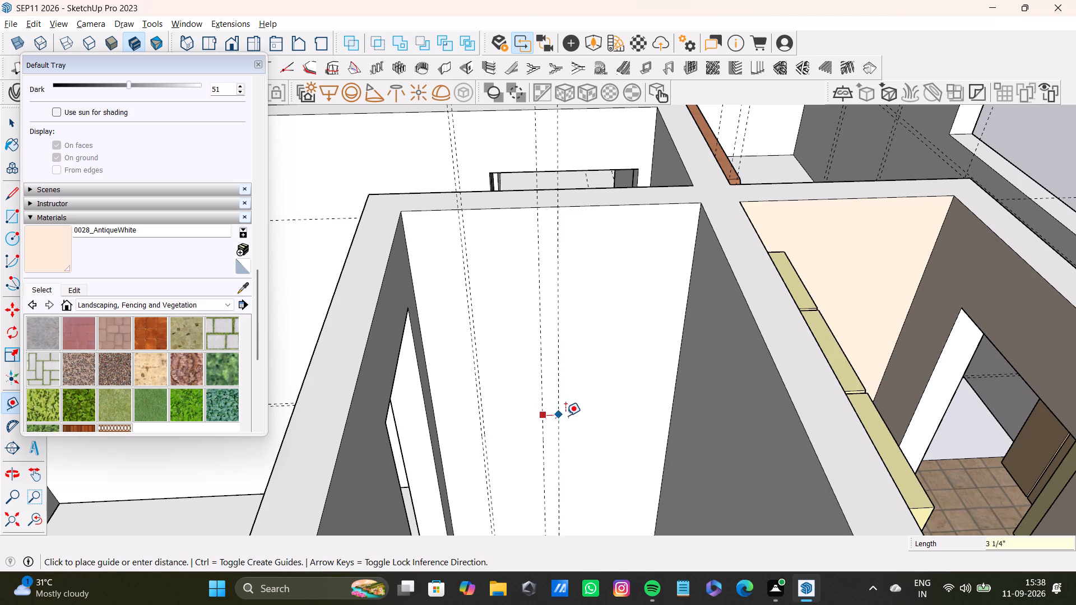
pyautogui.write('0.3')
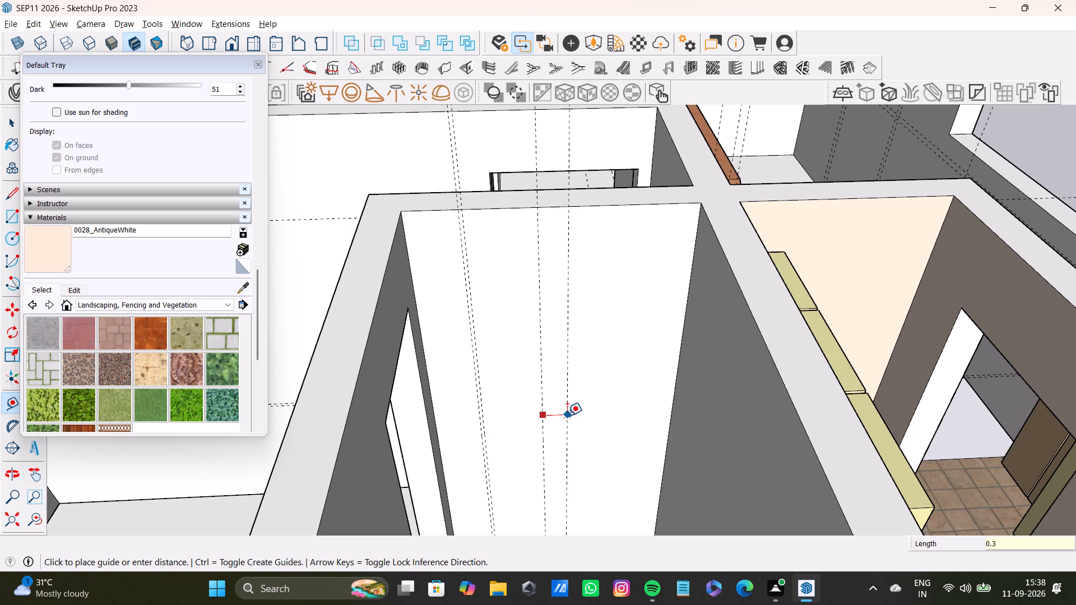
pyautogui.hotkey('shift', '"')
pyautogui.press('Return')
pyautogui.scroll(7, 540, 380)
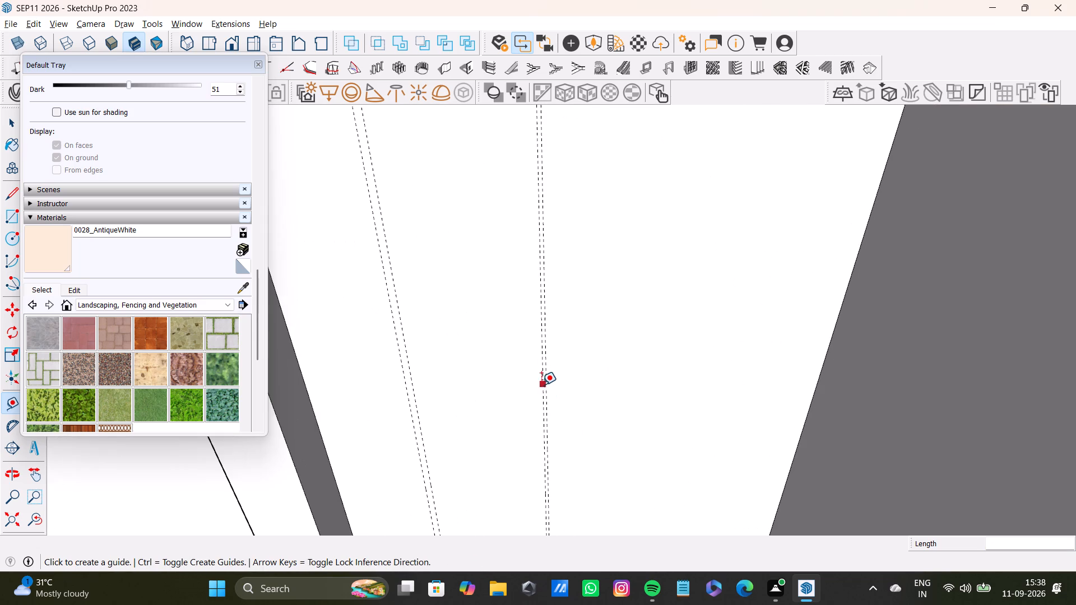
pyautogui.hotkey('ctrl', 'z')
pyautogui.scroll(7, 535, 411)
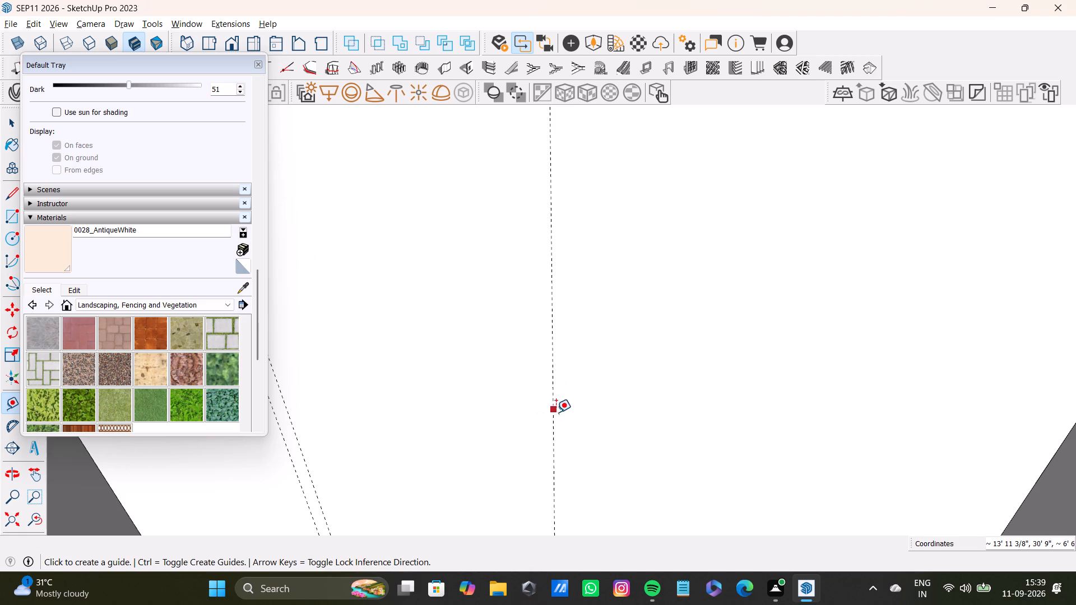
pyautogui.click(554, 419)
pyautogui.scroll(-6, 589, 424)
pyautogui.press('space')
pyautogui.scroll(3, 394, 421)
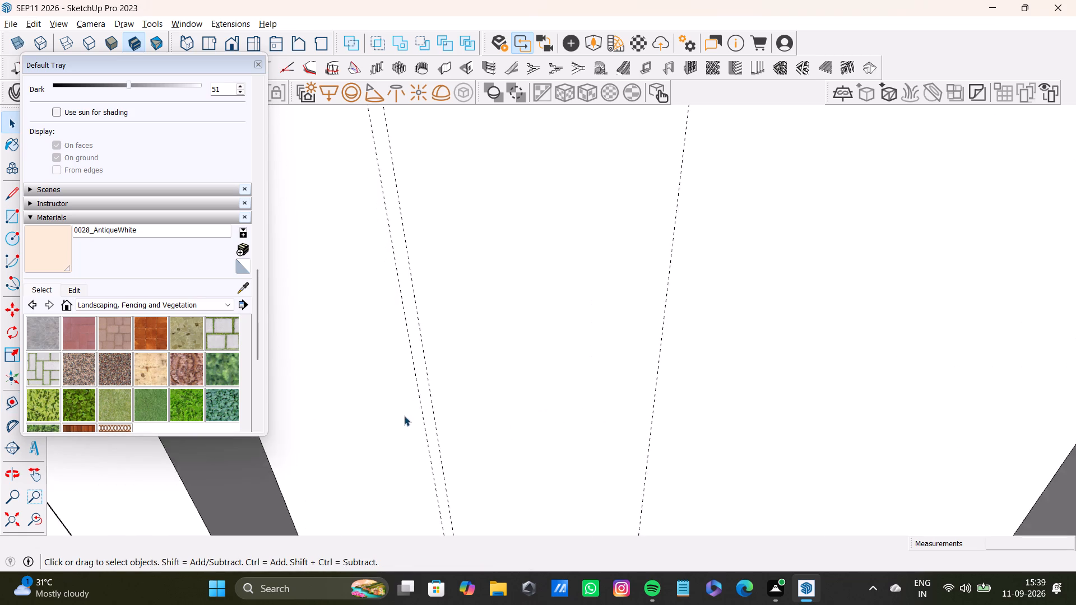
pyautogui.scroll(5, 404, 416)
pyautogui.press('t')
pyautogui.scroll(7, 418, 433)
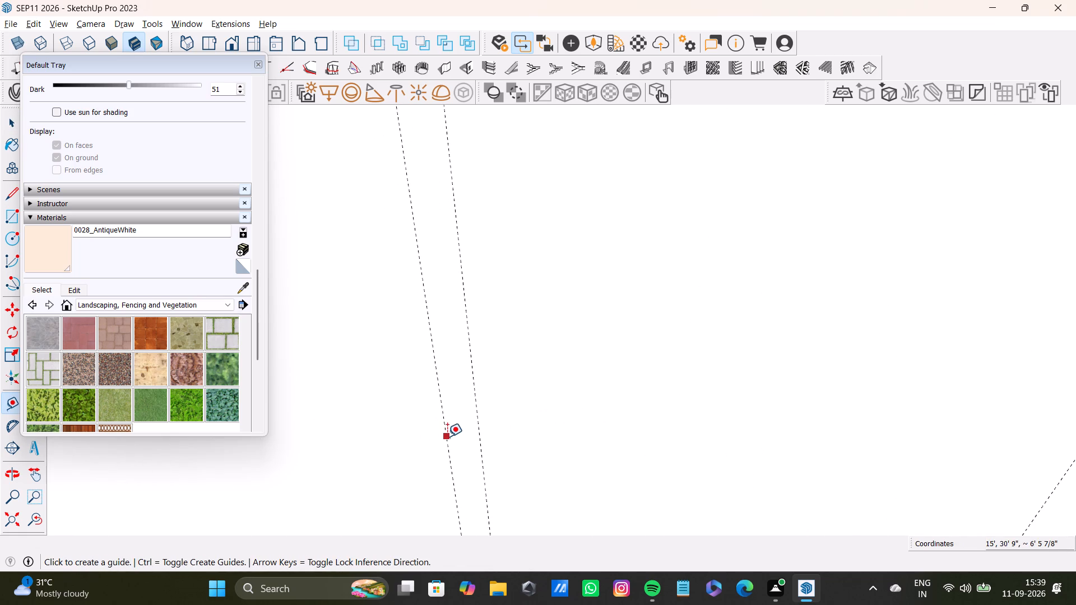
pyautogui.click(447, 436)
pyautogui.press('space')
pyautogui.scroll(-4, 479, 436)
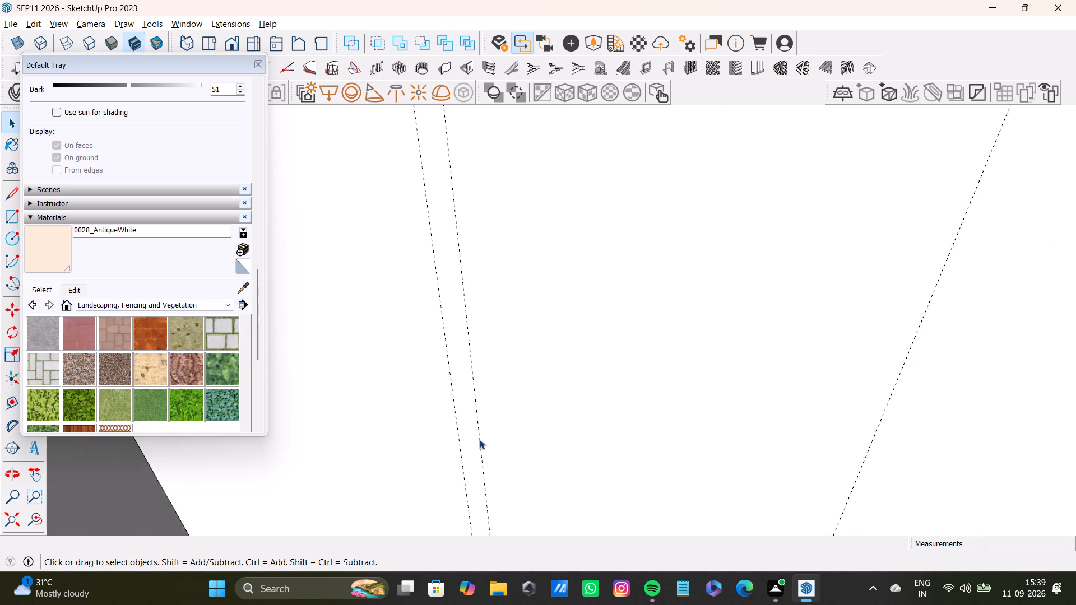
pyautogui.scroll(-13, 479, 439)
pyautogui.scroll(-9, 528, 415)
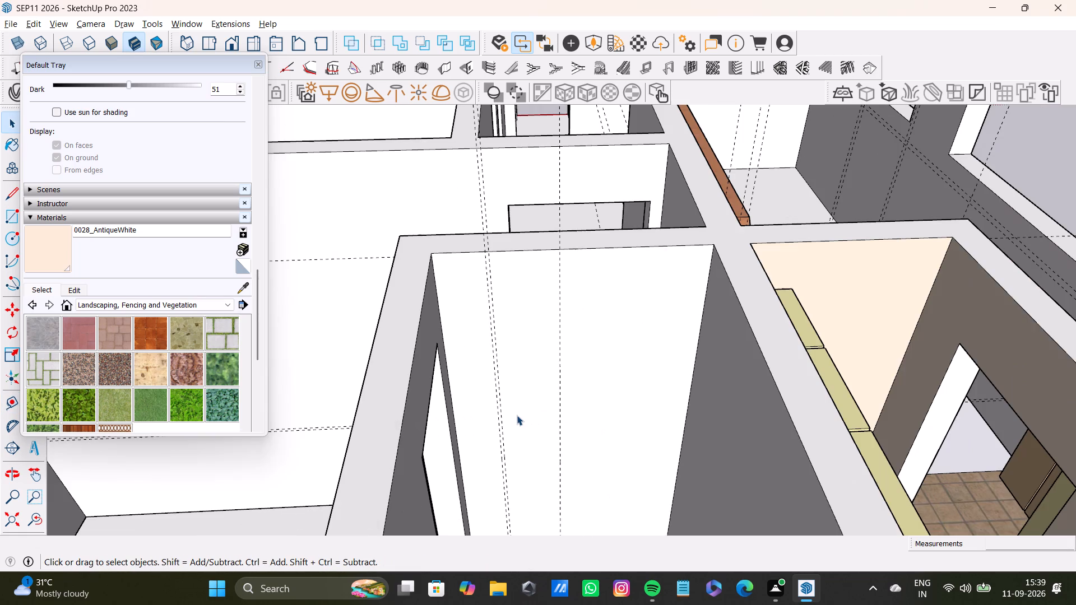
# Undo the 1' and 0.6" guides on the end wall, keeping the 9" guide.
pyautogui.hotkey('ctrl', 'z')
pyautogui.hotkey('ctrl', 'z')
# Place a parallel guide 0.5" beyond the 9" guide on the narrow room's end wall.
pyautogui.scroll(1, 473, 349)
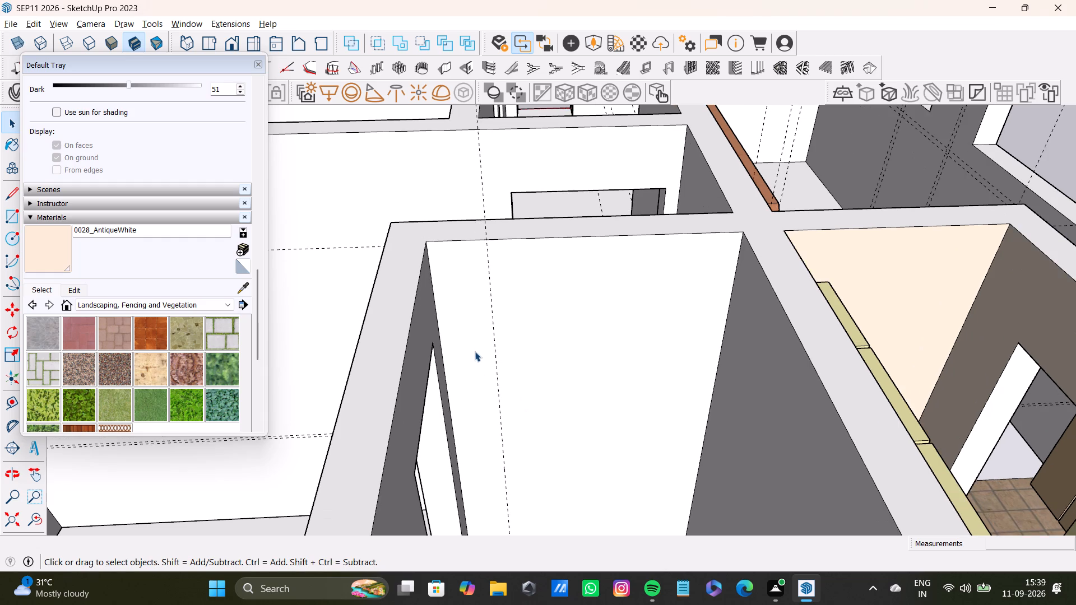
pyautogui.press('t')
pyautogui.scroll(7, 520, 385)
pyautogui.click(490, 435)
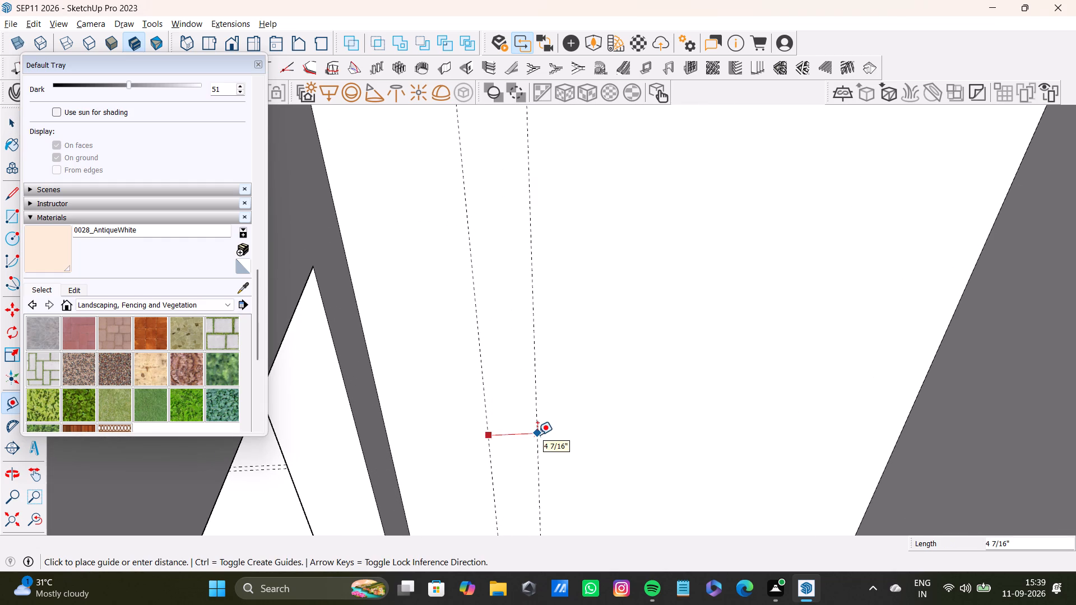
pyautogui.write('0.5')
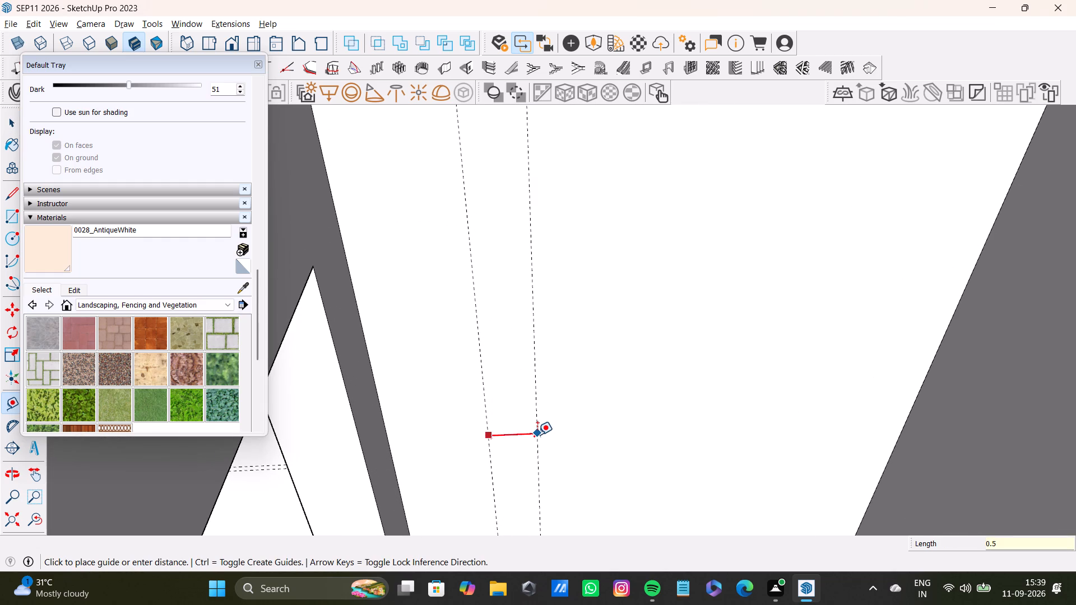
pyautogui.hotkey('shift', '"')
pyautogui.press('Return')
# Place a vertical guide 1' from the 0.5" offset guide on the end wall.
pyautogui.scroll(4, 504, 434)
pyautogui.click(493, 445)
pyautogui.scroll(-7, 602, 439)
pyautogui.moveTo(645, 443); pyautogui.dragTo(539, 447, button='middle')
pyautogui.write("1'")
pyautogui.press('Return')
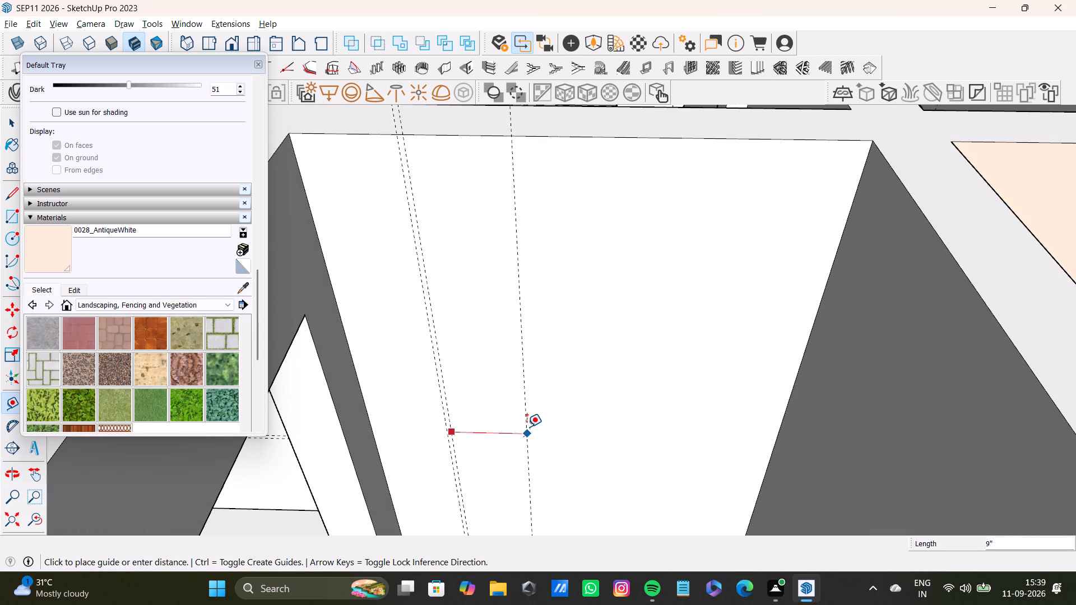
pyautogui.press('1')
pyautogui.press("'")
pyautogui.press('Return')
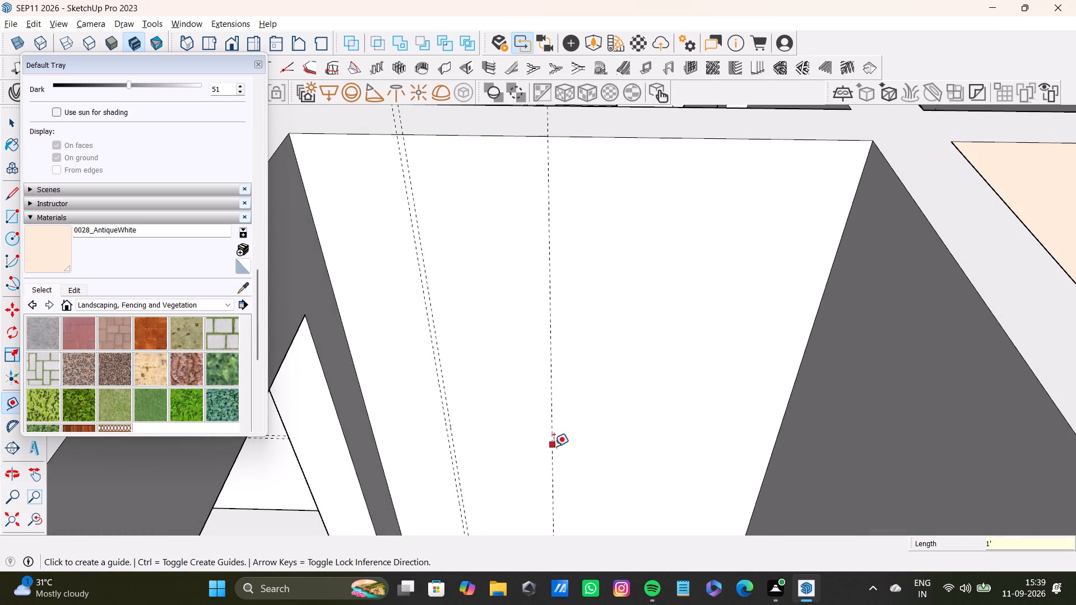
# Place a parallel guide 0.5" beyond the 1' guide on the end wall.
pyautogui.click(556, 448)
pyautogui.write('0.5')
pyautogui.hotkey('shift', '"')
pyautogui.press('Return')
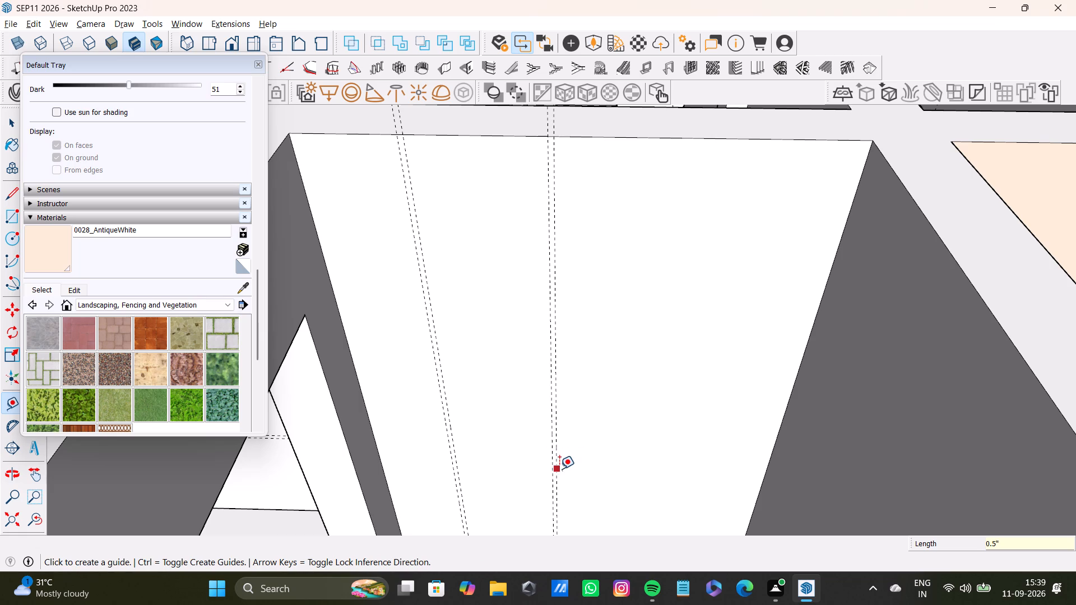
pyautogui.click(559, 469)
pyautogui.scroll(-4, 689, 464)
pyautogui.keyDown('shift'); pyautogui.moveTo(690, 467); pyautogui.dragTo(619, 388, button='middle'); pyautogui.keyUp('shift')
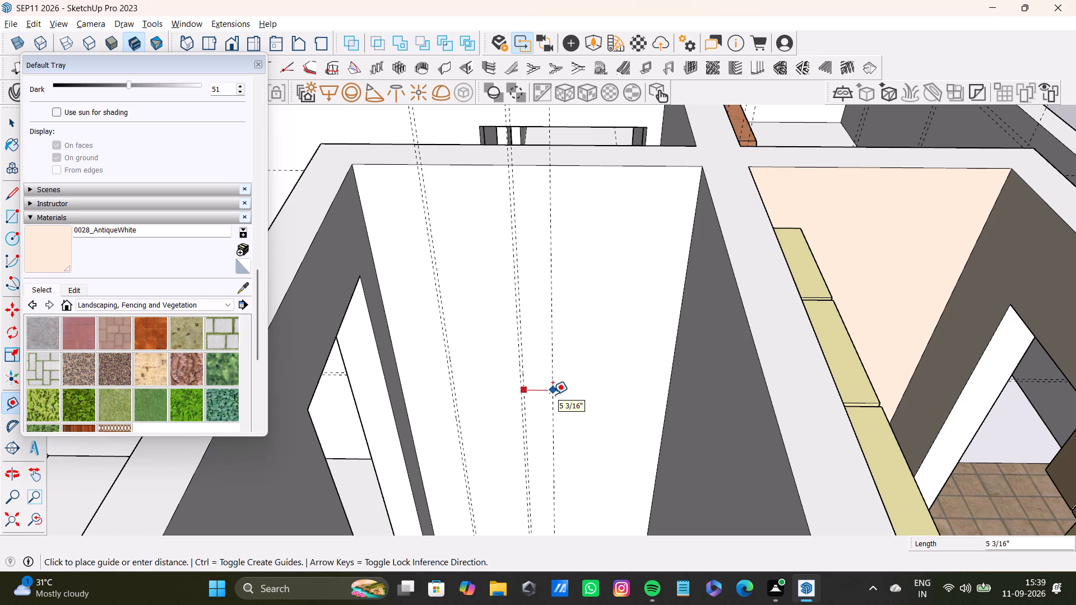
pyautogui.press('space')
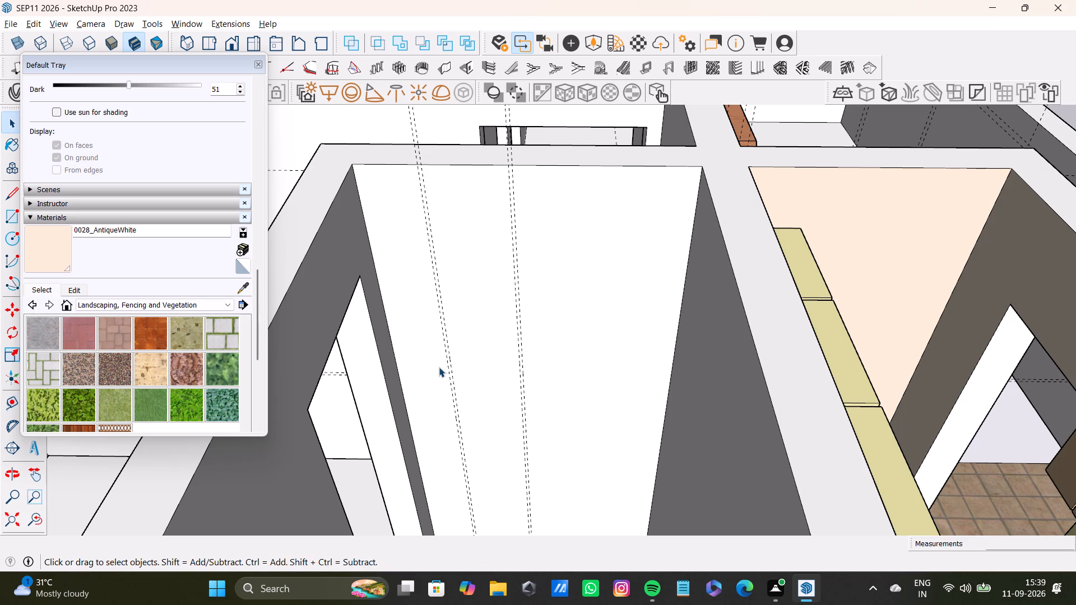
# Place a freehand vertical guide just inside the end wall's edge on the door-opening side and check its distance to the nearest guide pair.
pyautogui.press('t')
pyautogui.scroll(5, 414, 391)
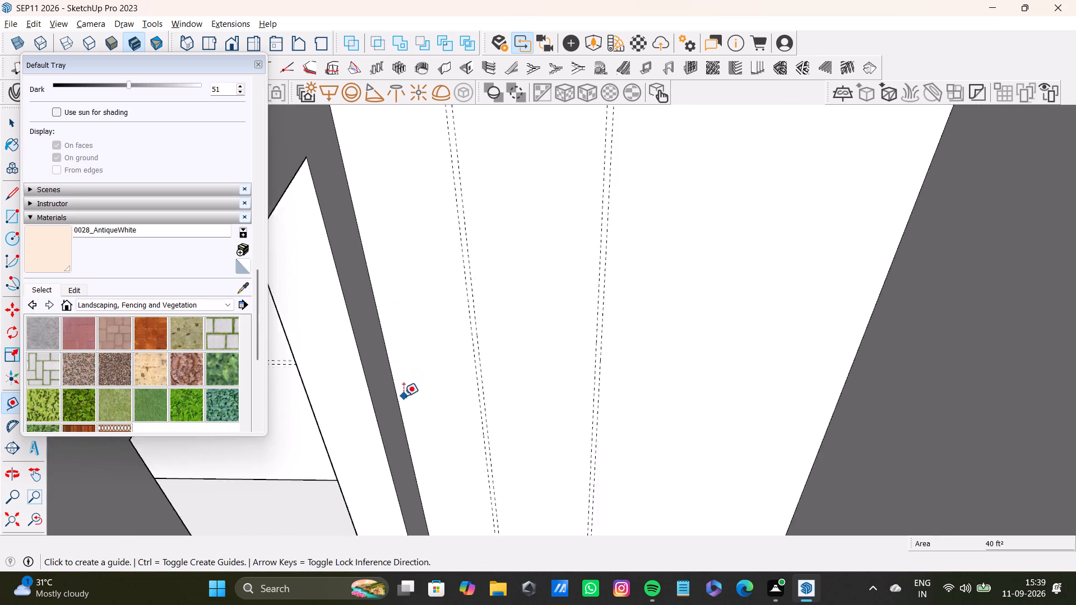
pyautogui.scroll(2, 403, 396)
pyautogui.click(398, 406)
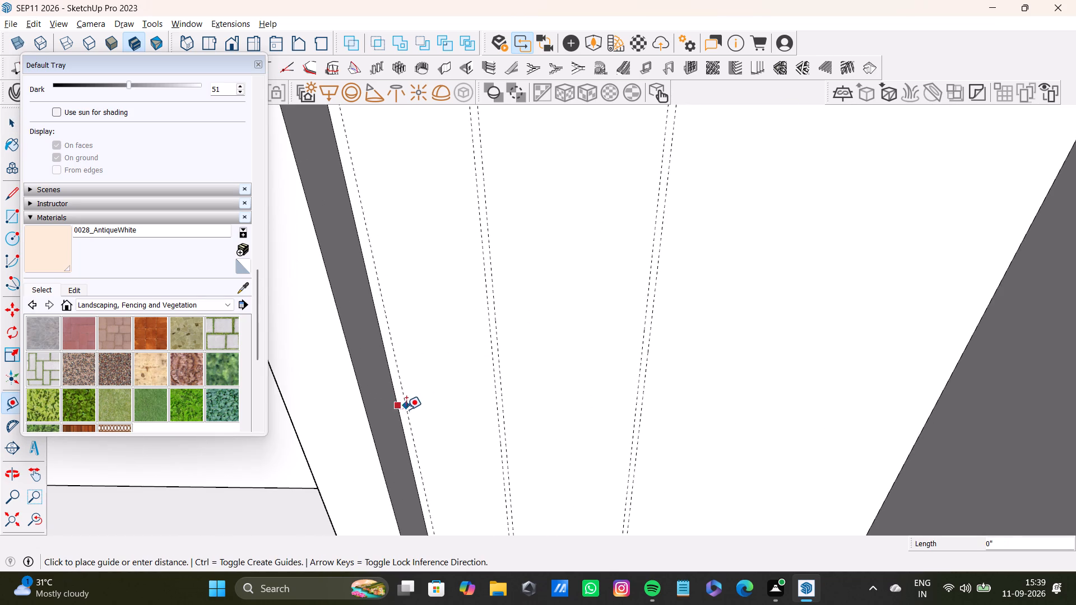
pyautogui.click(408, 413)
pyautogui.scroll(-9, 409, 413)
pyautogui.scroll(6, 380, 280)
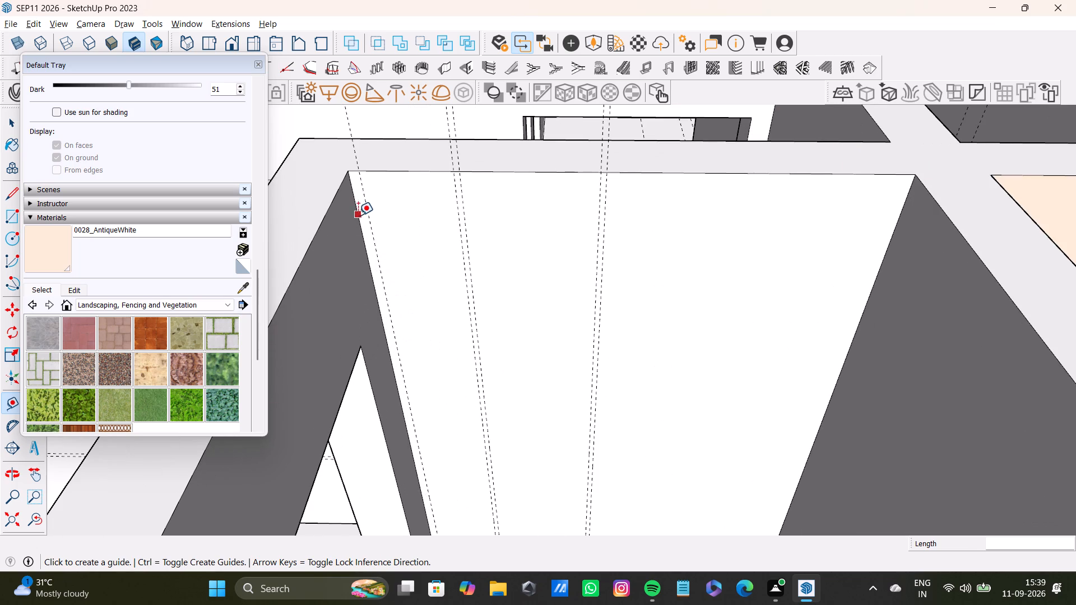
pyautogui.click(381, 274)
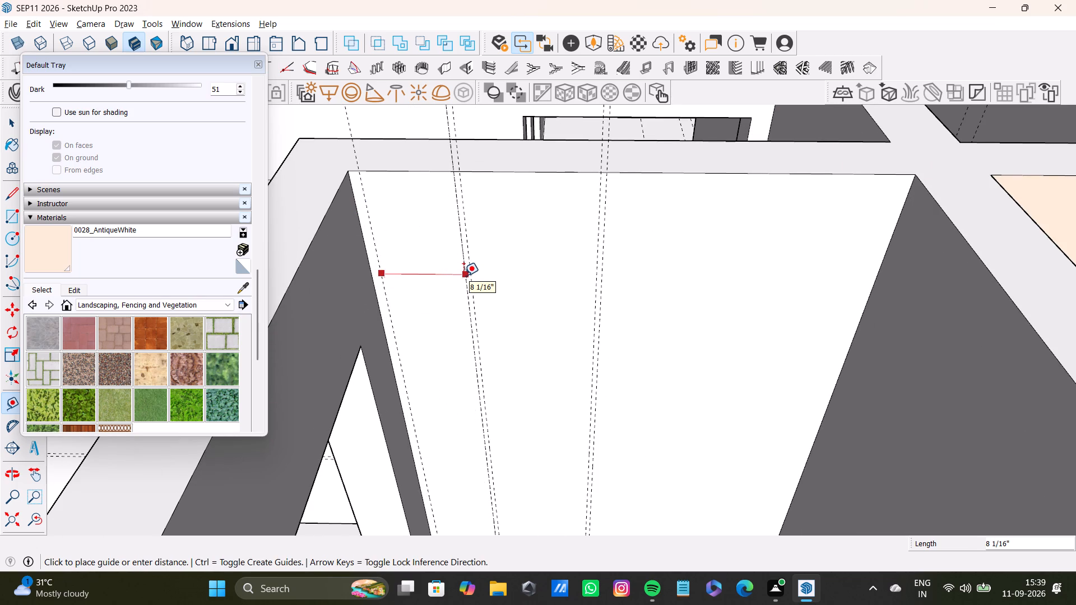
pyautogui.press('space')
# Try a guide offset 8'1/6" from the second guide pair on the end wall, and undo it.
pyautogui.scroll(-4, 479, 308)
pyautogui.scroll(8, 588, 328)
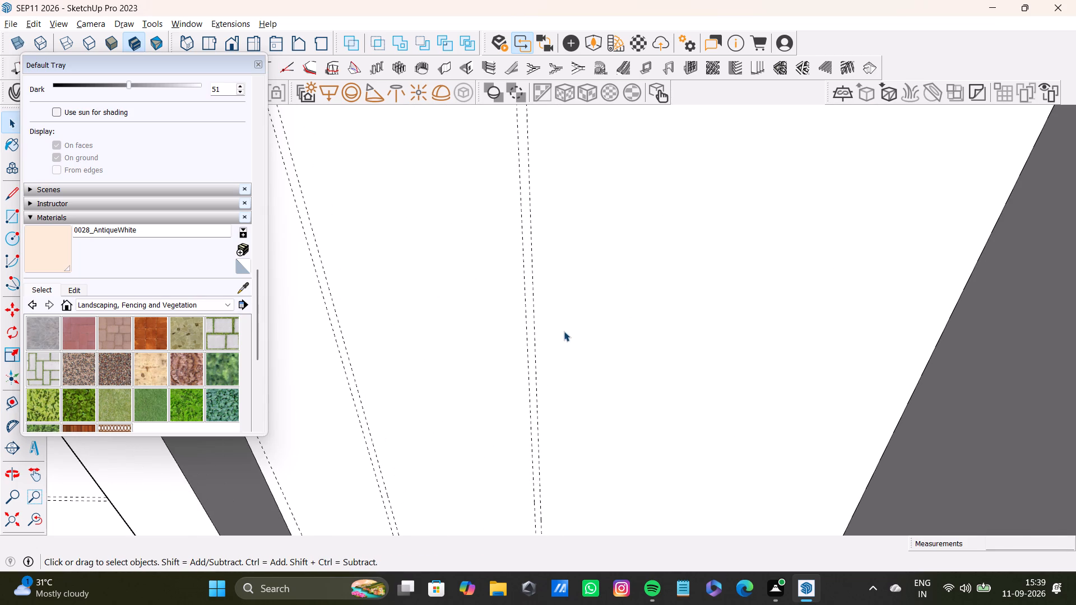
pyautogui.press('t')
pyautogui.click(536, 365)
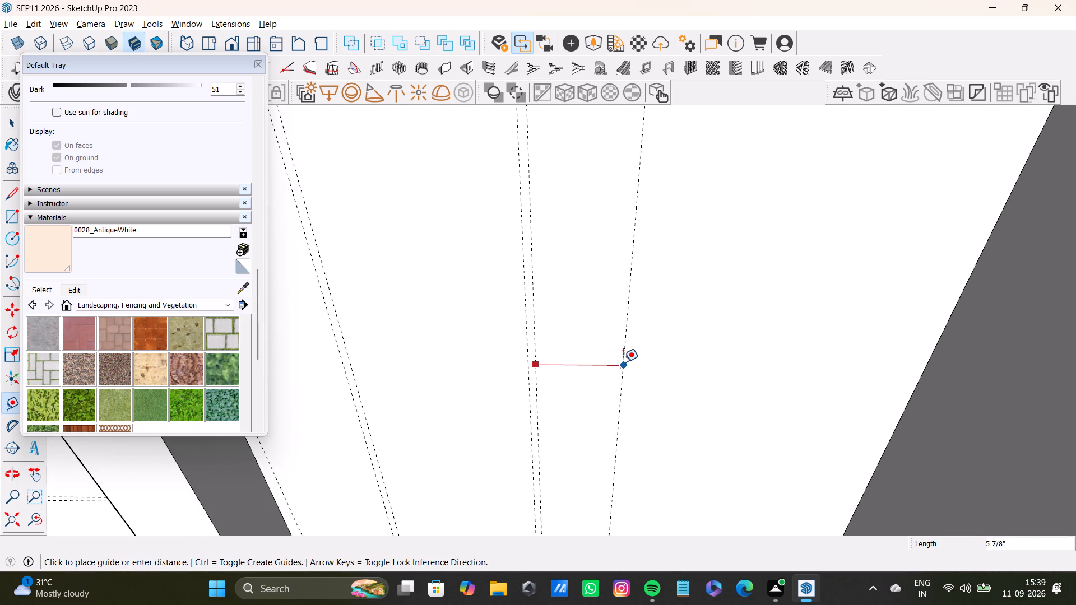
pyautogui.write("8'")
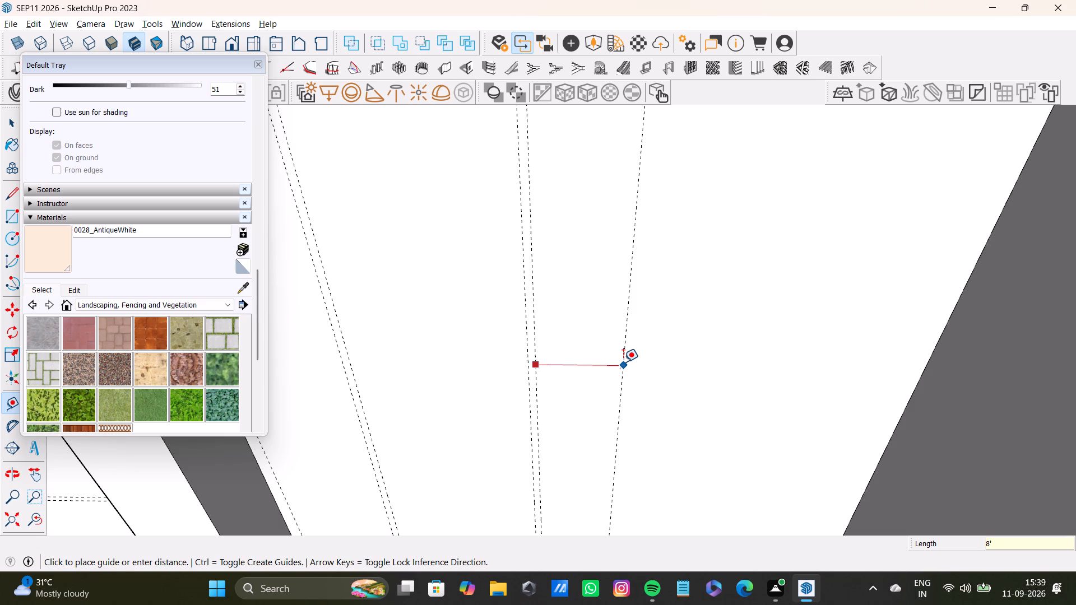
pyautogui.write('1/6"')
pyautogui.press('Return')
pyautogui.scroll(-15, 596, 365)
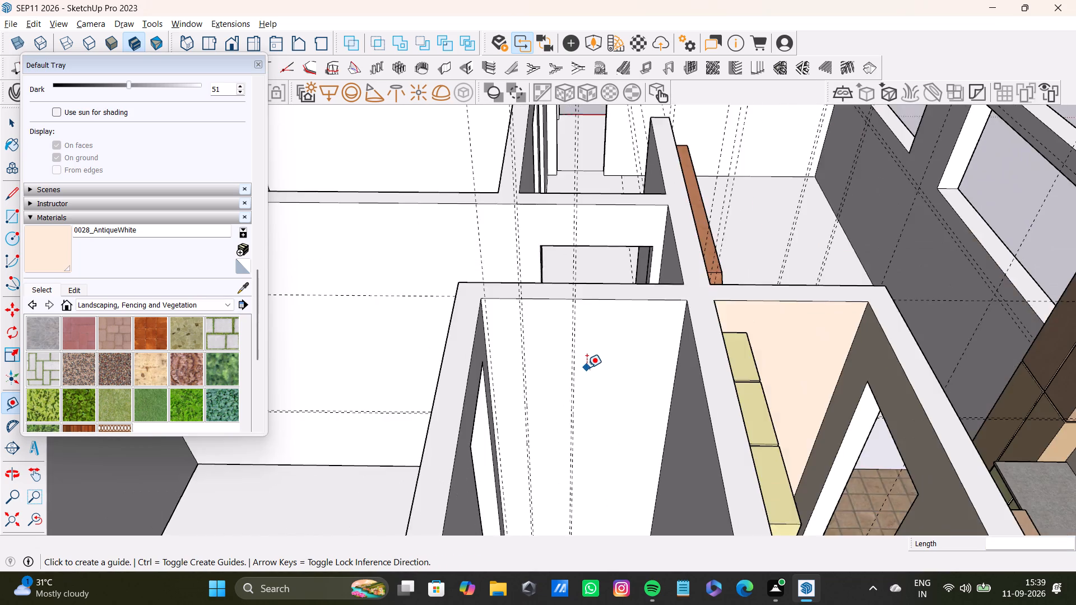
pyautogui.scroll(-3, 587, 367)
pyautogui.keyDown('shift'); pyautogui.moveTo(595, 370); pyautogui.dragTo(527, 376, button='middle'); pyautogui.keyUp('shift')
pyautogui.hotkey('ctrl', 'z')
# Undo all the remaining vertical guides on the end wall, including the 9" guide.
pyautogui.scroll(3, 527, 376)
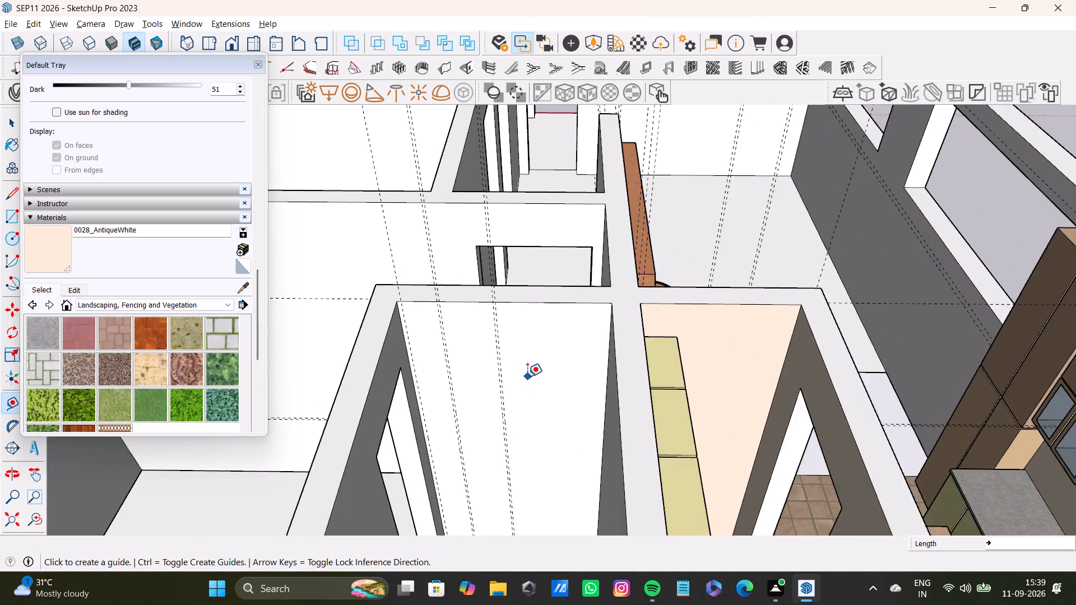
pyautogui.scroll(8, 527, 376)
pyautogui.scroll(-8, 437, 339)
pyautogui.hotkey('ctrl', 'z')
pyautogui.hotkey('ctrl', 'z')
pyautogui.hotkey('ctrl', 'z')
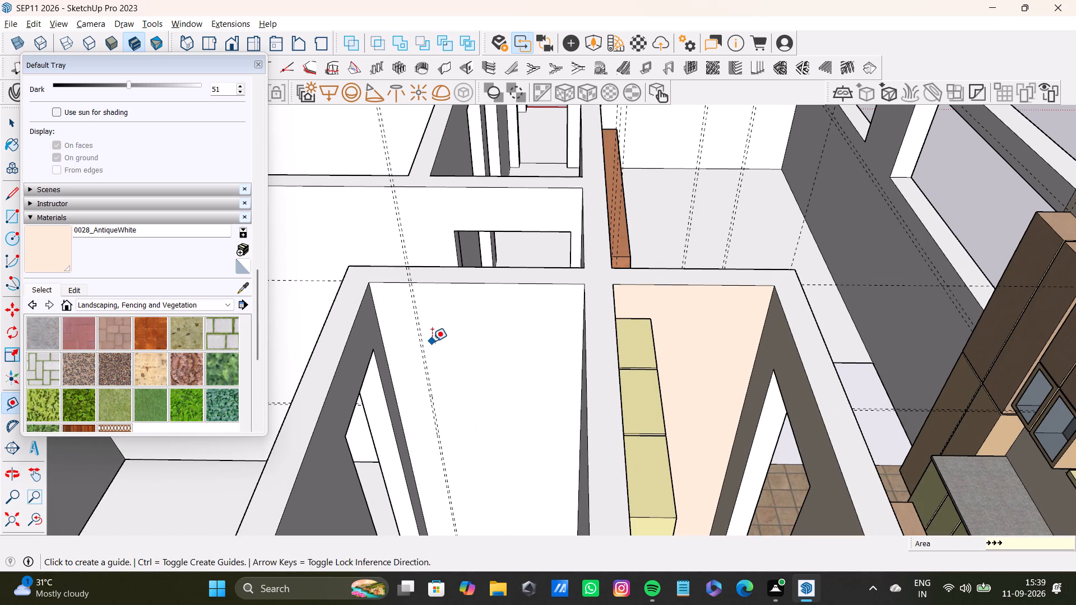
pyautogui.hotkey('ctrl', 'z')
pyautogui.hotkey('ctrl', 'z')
# Place a vertical guide 1" from the end wall's edge on the door-opening side.
pyautogui.scroll(7, 389, 338)
pyautogui.click(379, 350)
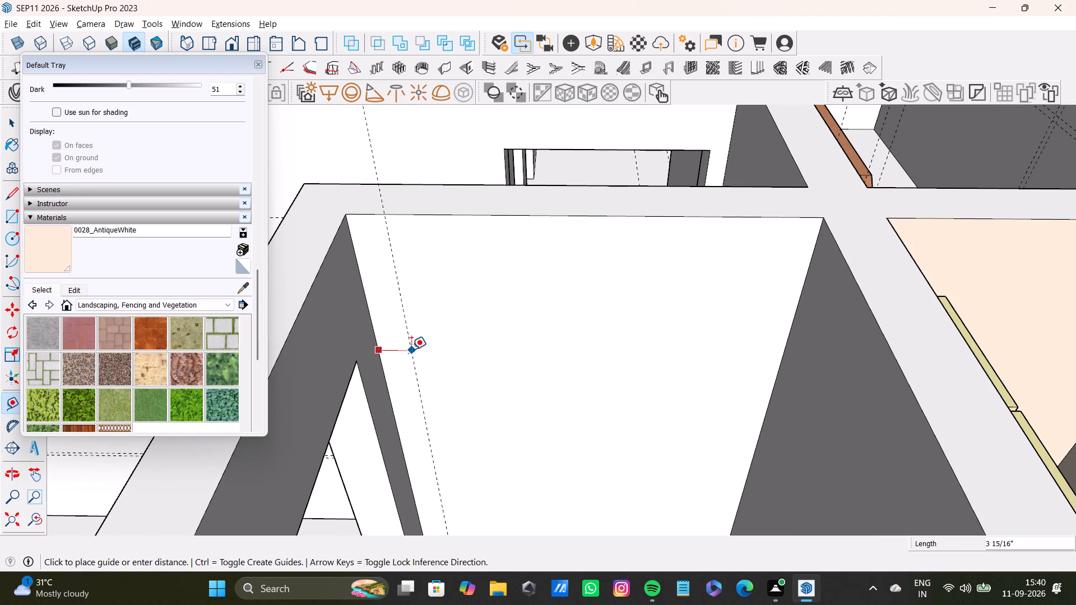
pyautogui.press('1')
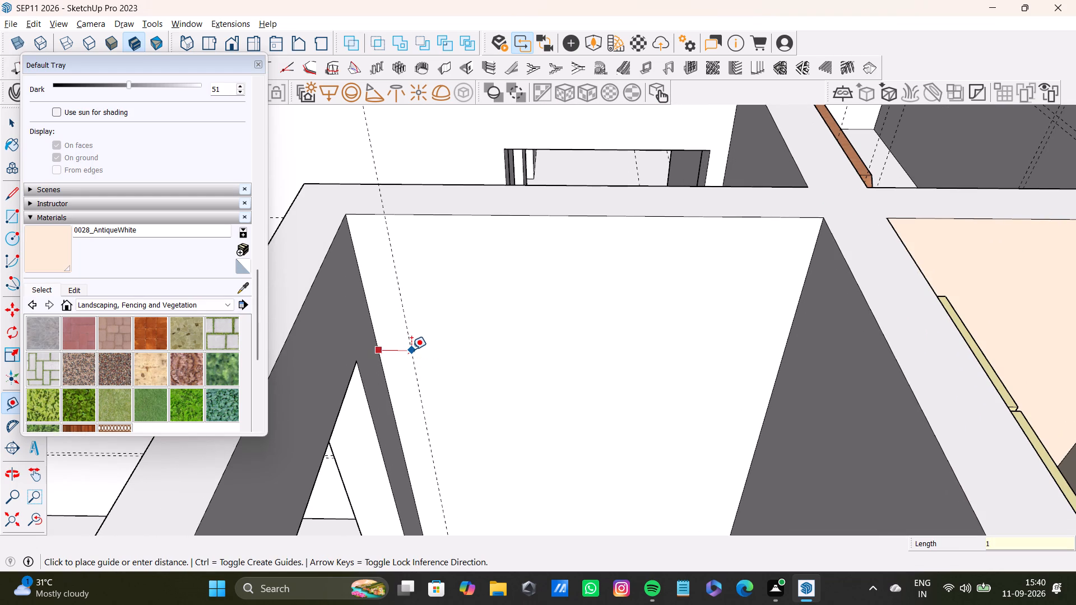
pyautogui.hotkey('shift', '"')
pyautogui.press('Return')
# Place a parallel guide 3" beyond the 1" guide on the end wall.
pyautogui.moveTo(393, 368); pyautogui.dragTo(398, 368)
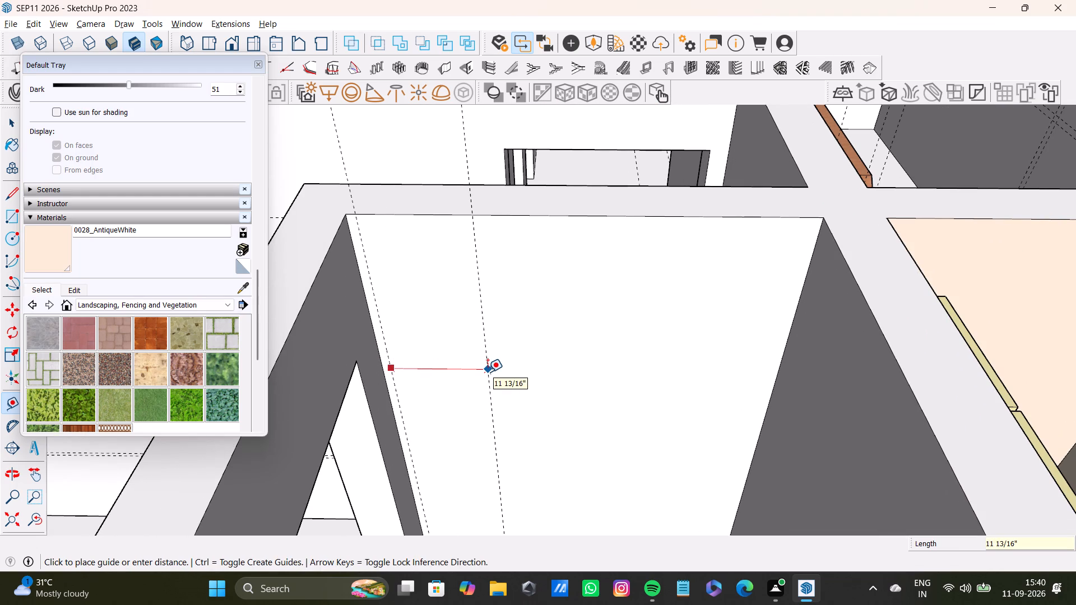
pyautogui.press('3')
pyautogui.hotkey('shift', '"')
pyautogui.press('Return')
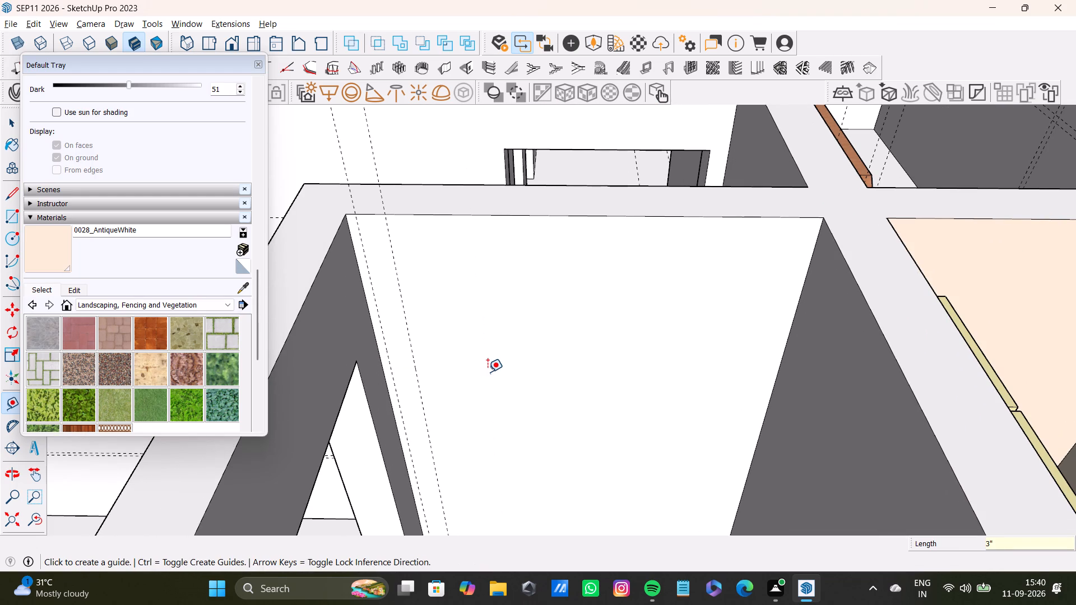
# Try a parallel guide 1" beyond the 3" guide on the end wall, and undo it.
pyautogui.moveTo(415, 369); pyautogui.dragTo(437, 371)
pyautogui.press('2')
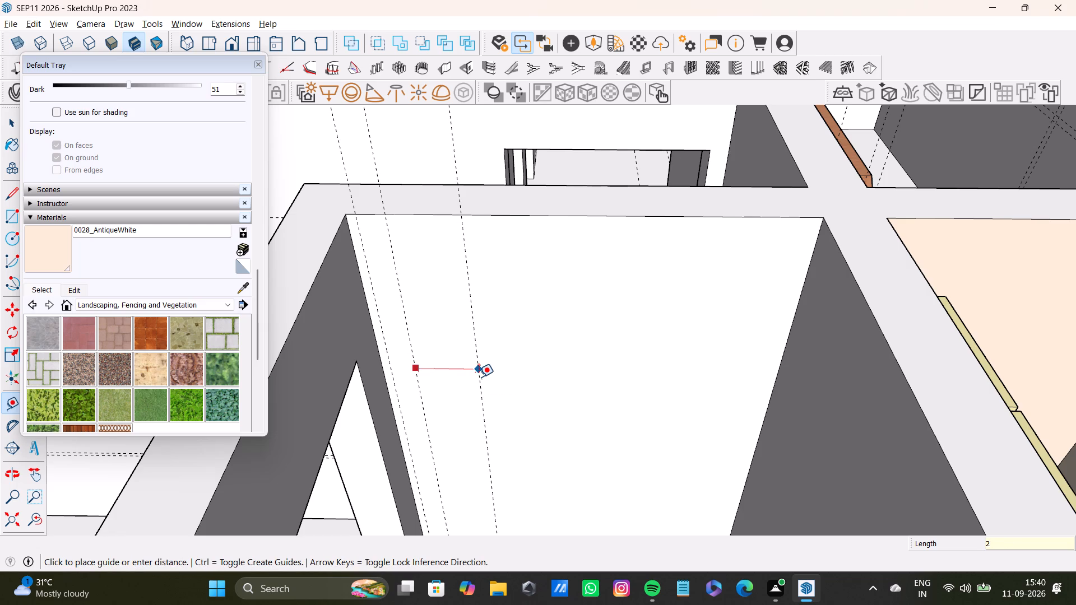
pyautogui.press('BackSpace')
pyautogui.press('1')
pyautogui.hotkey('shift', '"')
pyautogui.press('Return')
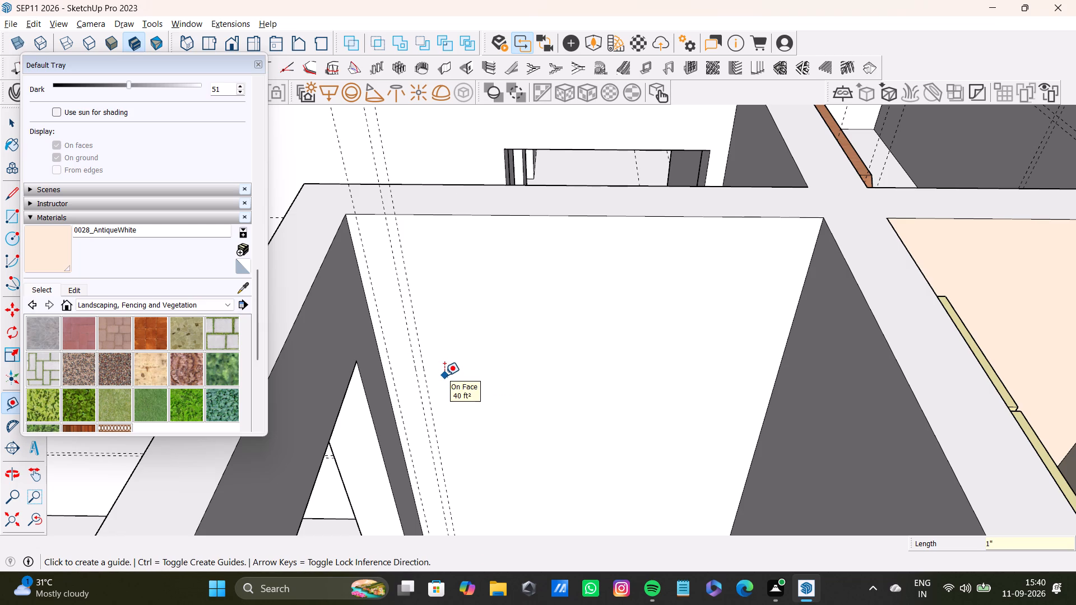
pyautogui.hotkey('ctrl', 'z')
# Place a parallel guide 0.5" beyond the 3" guide on the end wall.
pyautogui.click(416, 386)
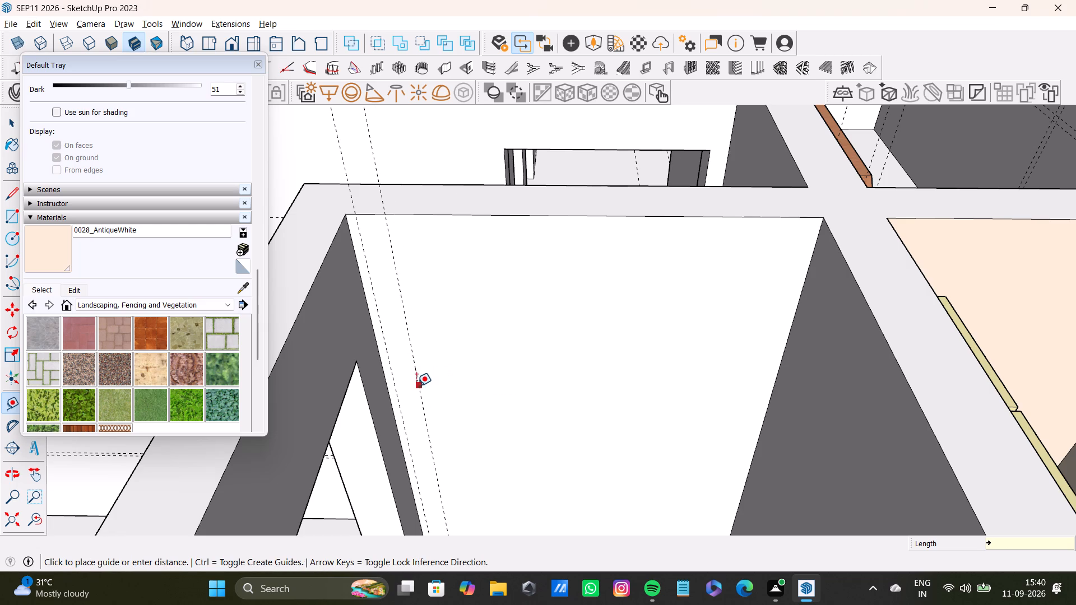
pyautogui.scroll(4, 425, 397)
pyautogui.scroll(-8, 480, 404)
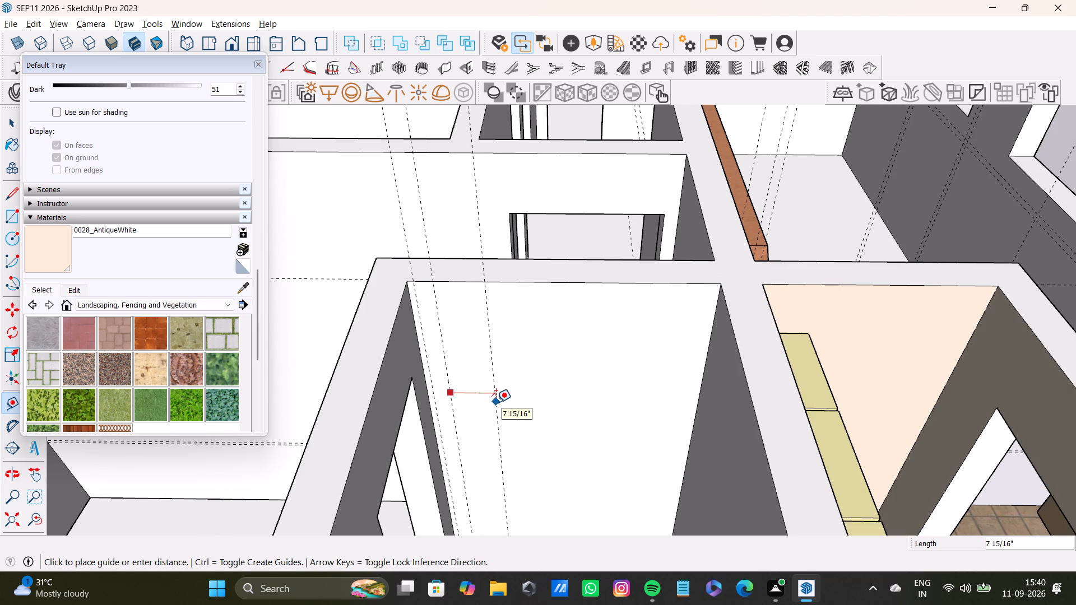
pyautogui.write('0.5"')
pyautogui.press('Return')
# Place a vertical guide 1' from the 0.5" offset guide on the end wall.
pyautogui.scroll(5, 469, 403)
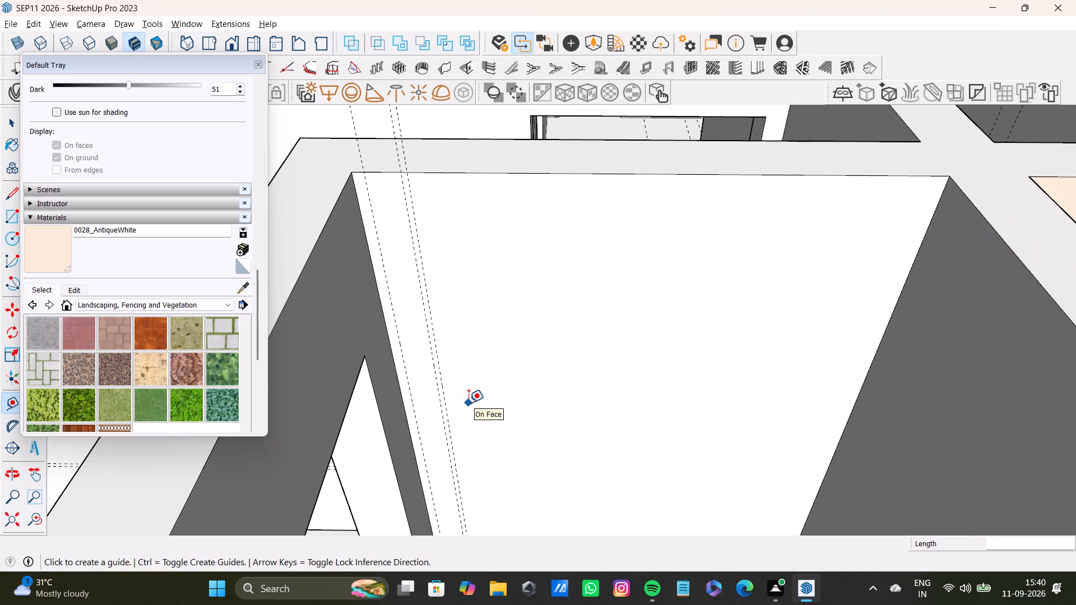
pyautogui.click(449, 412)
pyautogui.write("1'")
pyautogui.press('Return')
# Place a parallel guide 0.4" beyond the 1' guide on the end wall.
pyautogui.click(557, 427)
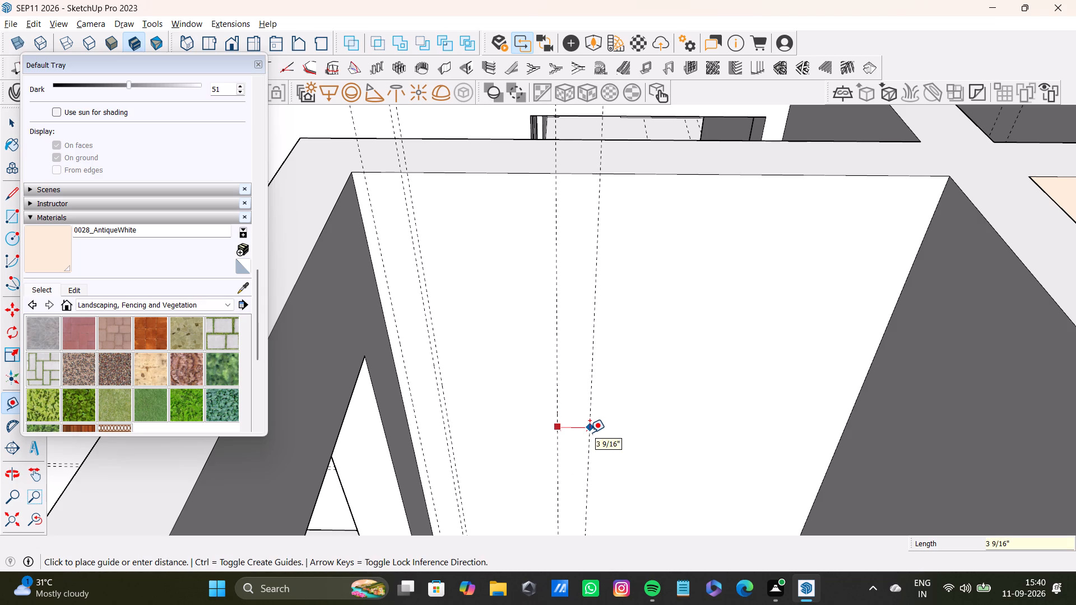
pyautogui.write('0.4')
pyautogui.hotkey('shift', '"')
pyautogui.press('Return')
# Place a vertical guide 3" beyond the 0.4" offset guide on the end wall.
pyautogui.moveTo(564, 427); pyautogui.dragTo(576, 427)
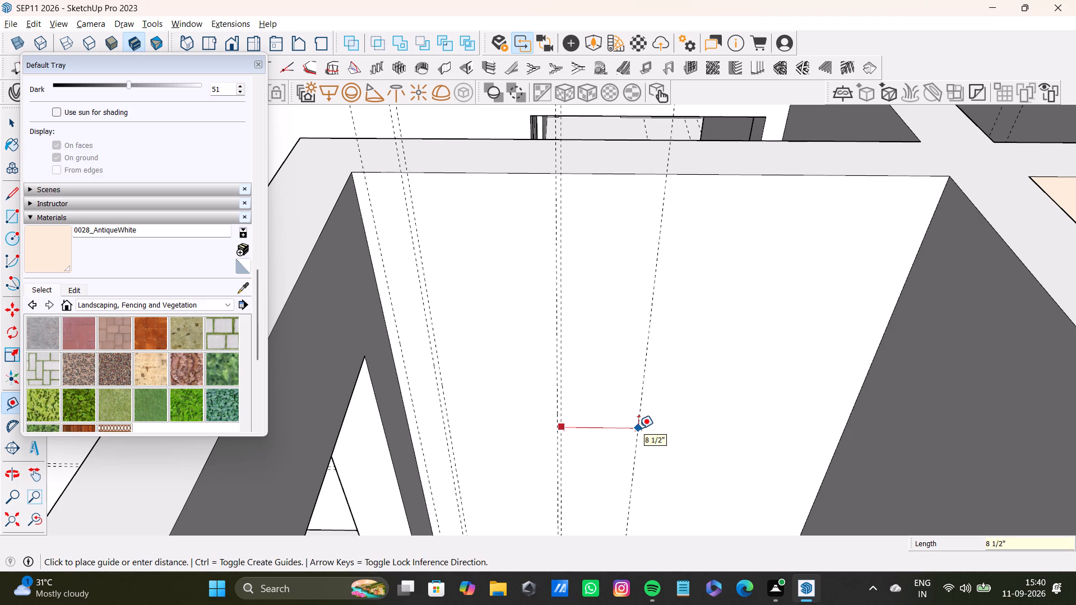
pyautogui.press('3')
pyautogui.hotkey('shift', '"')
pyautogui.press('Return')
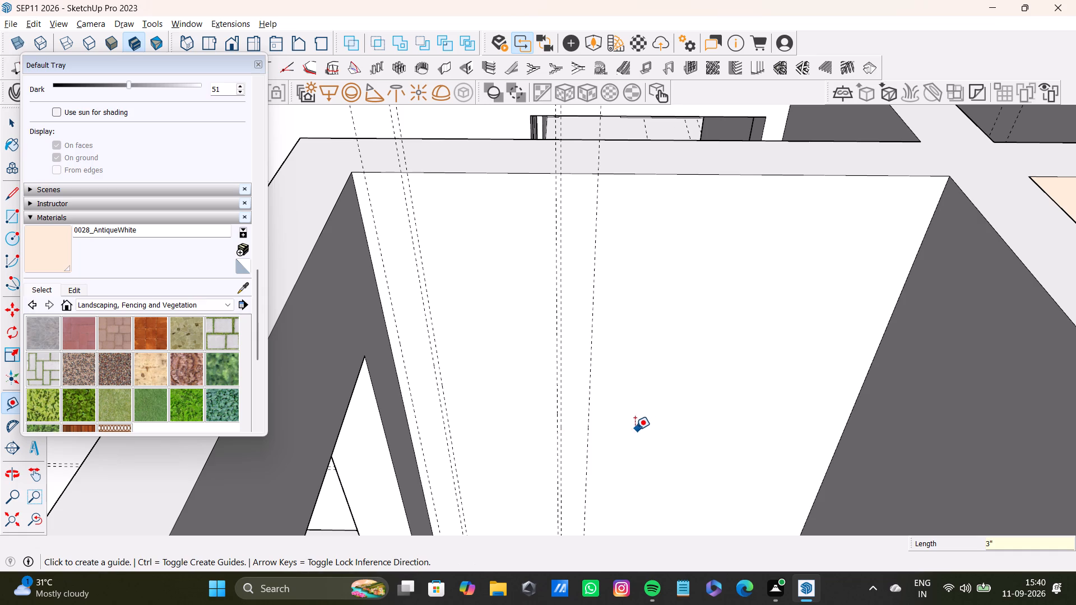
# Place a parallel guide 0.4" beyond the latest 3" guide on the end wall.
pyautogui.moveTo(590, 440); pyautogui.dragTo(596, 440)
pyautogui.write('0,4"')
pyautogui.press('Return')
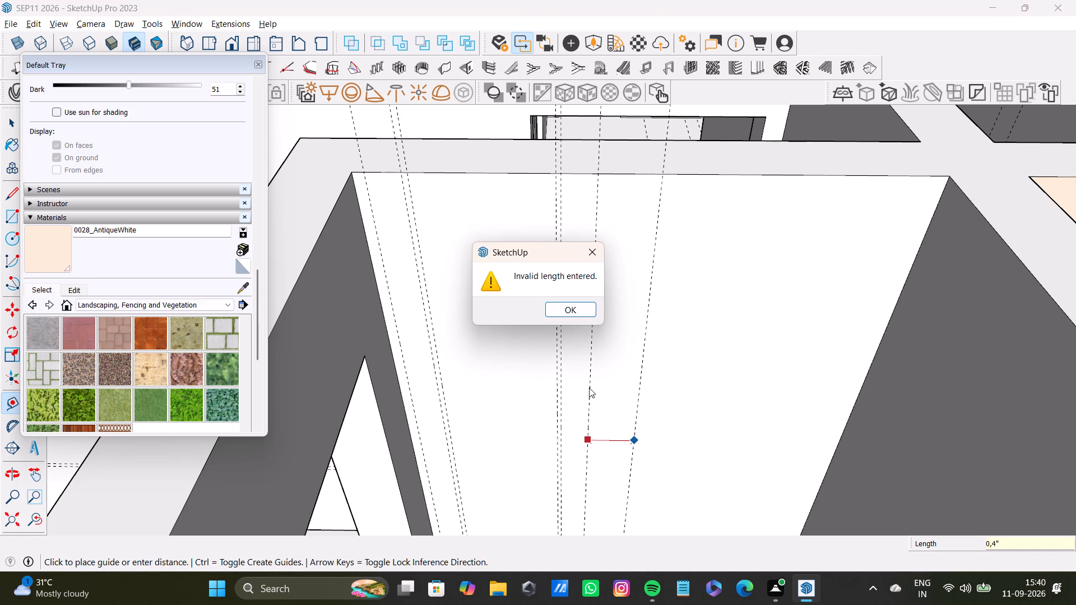
pyautogui.click(588, 260)
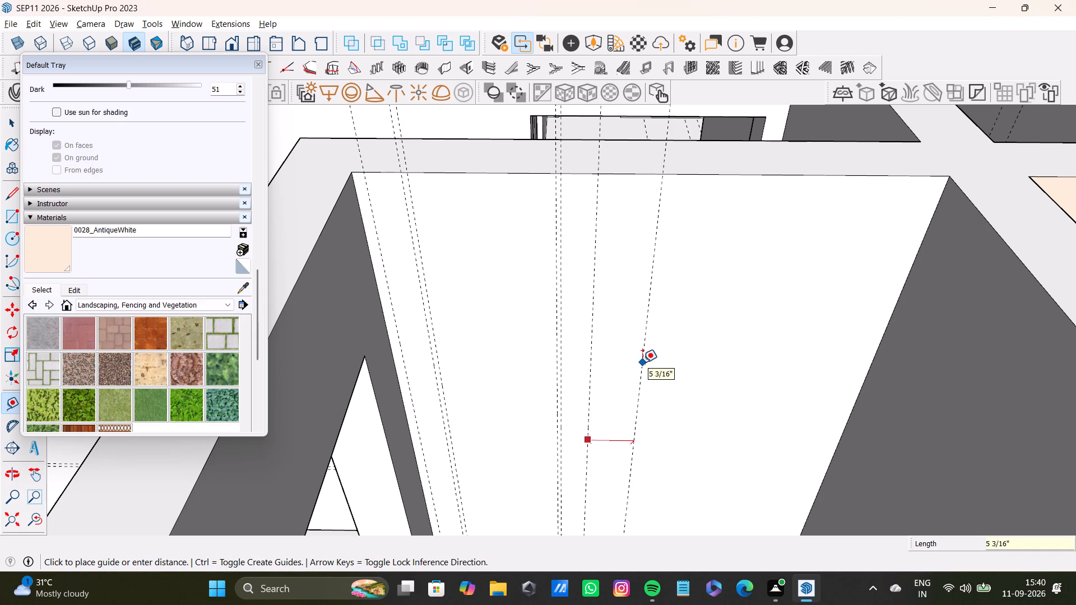
pyautogui.write('0,')
pyautogui.press('BackSpace')
pyautogui.press('.')
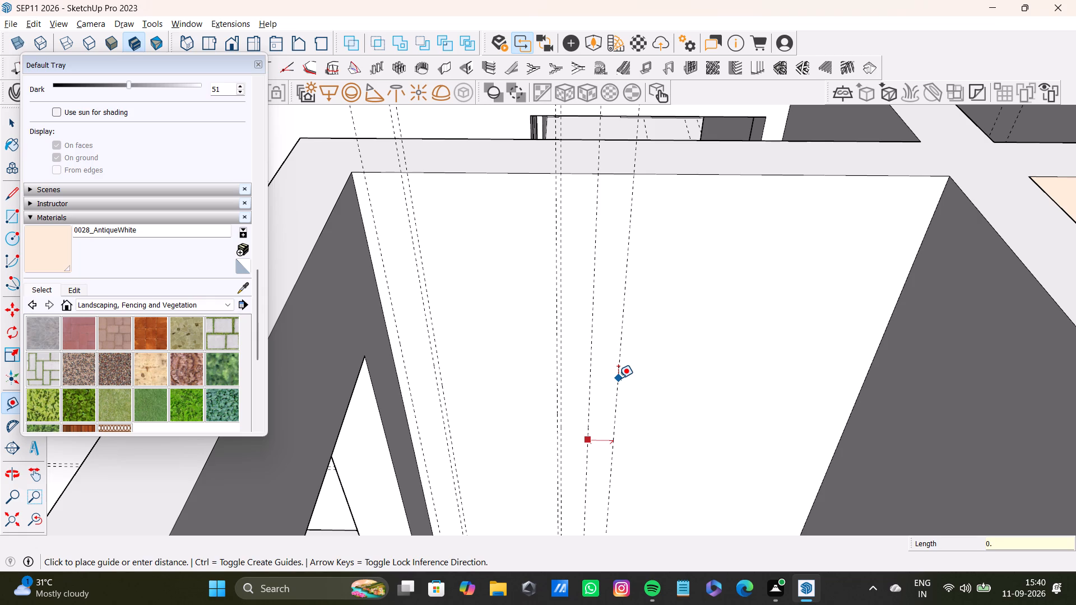
pyautogui.press('3')
pyautogui.press('BackSpace')
pyautogui.press('4')
pyautogui.hotkey('shift', '"')
pyautogui.press('Return')
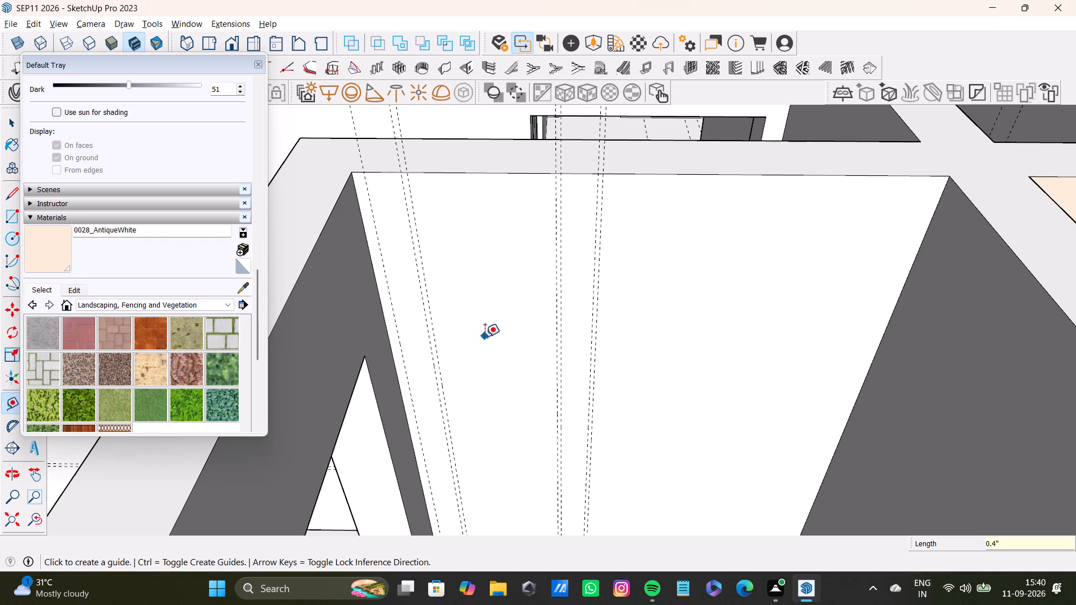
# Place a vertical guide 1' beyond the new 0.4" offset guide on the end wall.
pyautogui.scroll(2, 619, 353)
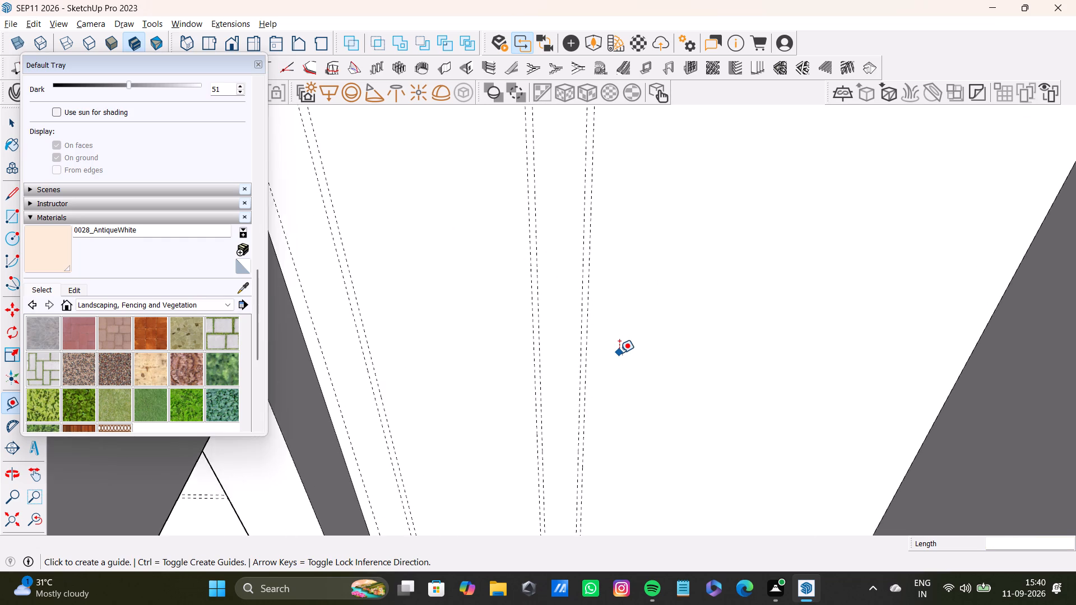
pyautogui.scroll(1, 619, 353)
pyautogui.scroll(-7, 618, 354)
pyautogui.keyDown('shift'); pyautogui.moveTo(611, 357); pyautogui.dragTo(540, 359, button='middle'); pyautogui.keyUp('shift')
pyautogui.scroll(4, 537, 359)
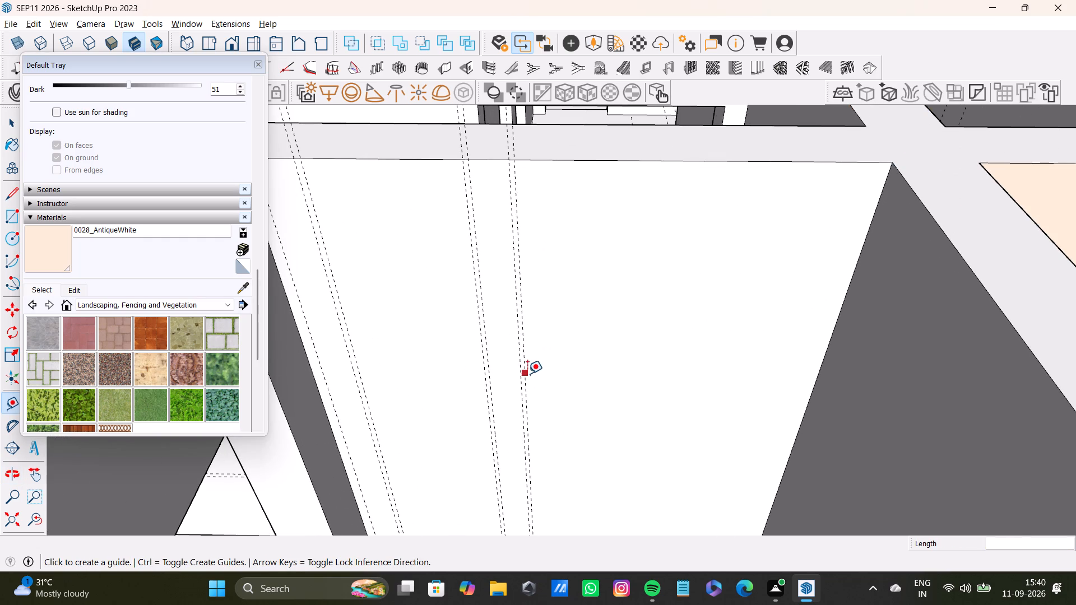
pyautogui.click(527, 374)
pyautogui.scroll(-4, 655, 407)
pyautogui.keyDown('shift'); pyautogui.moveTo(655, 407); pyautogui.dragTo(623, 378, button='middle'); pyautogui.keyUp('shift')
pyautogui.press('1')
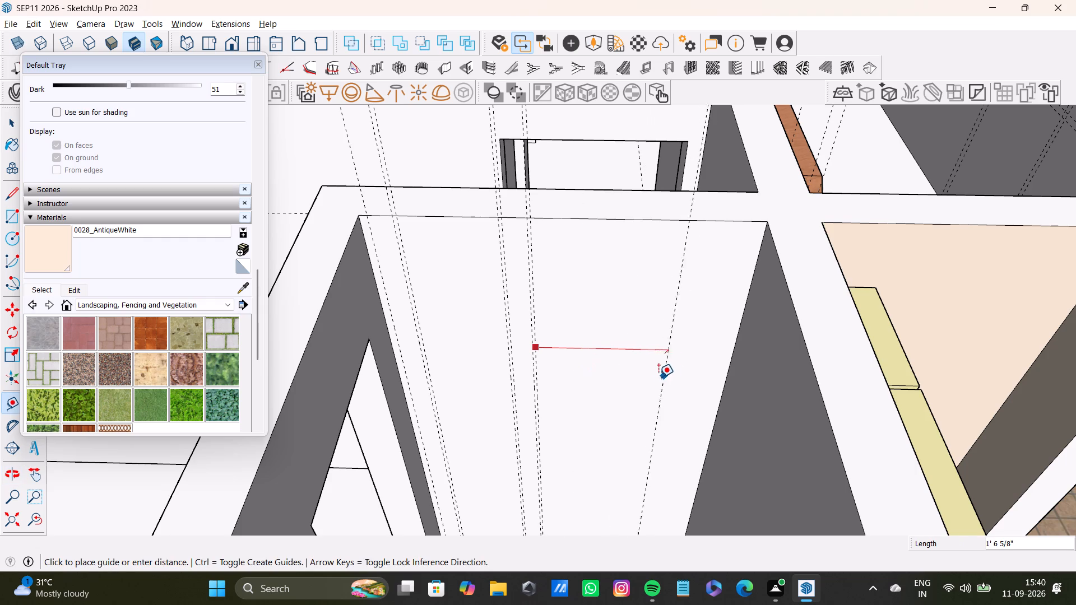
pyautogui.press('1')
pyautogui.press("'")
pyautogui.press('Return')
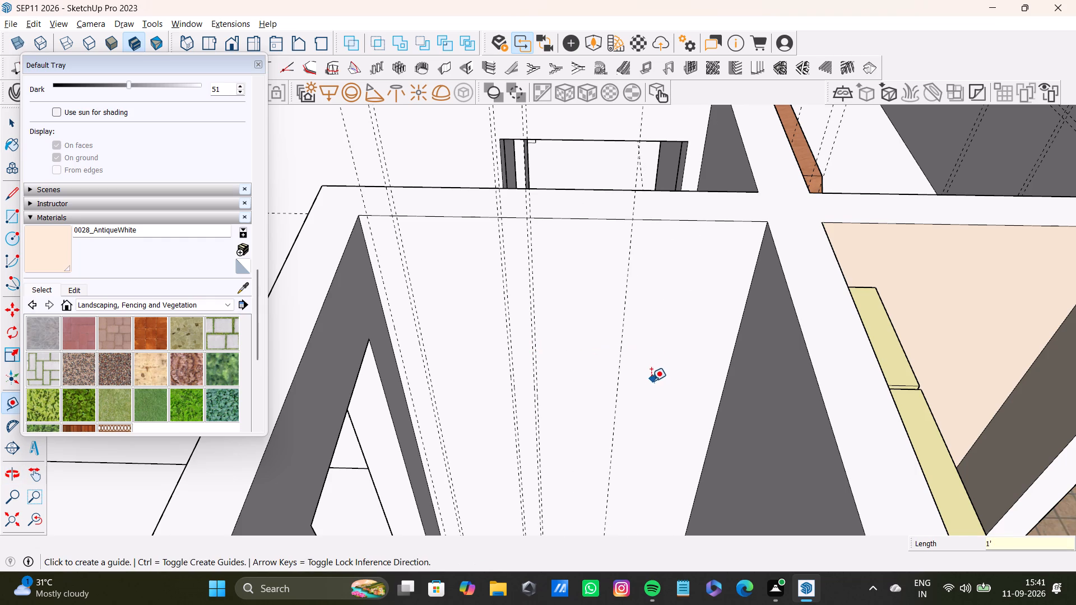
# Place a parallel guide 0.5" beyond the second 1' guide on the end wall.
pyautogui.moveTo(618, 395); pyautogui.dragTo(626, 395)
pyautogui.write('0.5')
pyautogui.hotkey('shift', '"')
pyautogui.press('Return')
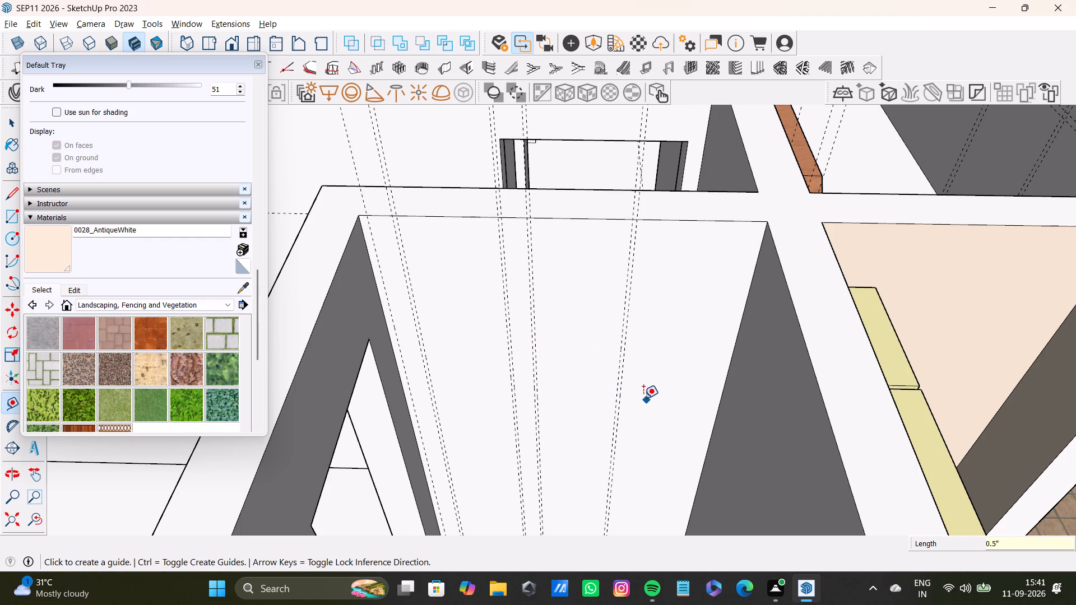
# Place a vertical guide 3" beyond the new 0.5" offset guide on the end wall.
pyautogui.moveTo(625, 377); pyautogui.dragTo(633, 378)
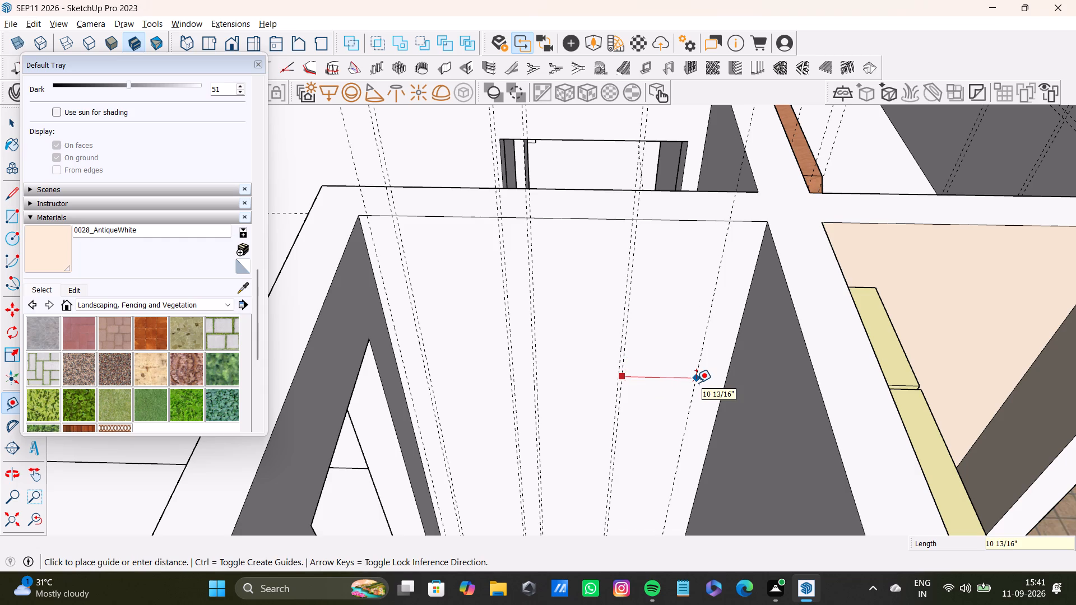
pyautogui.press('3')
pyautogui.hotkey('shift', '"')
pyautogui.press('Return')
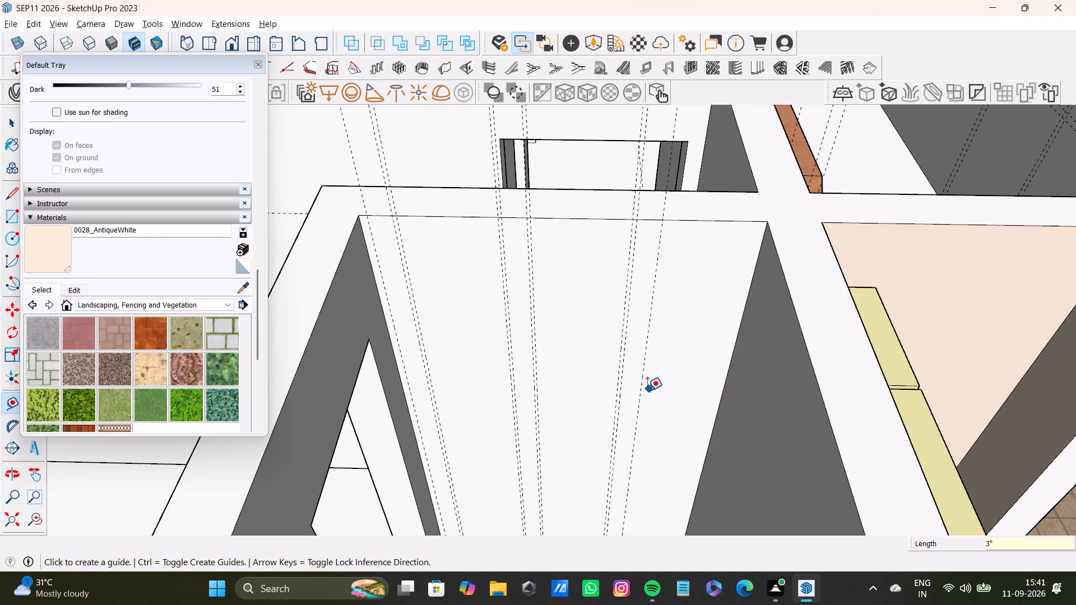
# Place a parallel guide 0.4" beyond the new 3" guide on the end wall.
pyautogui.click(644, 392)
pyautogui.write('0.4')
pyautogui.hotkey('shift', '"')
pyautogui.press('Return')
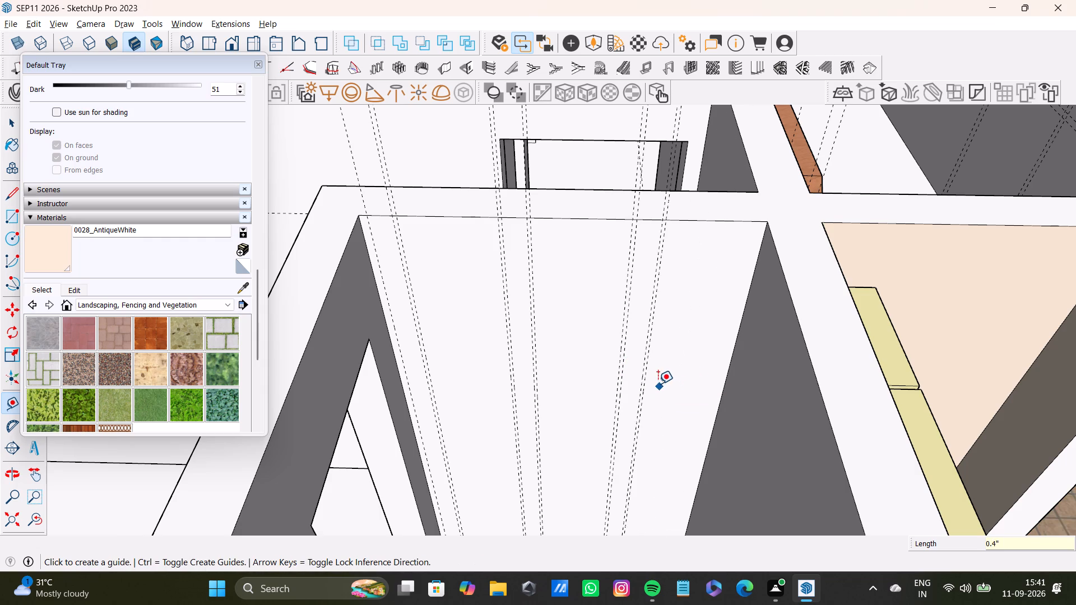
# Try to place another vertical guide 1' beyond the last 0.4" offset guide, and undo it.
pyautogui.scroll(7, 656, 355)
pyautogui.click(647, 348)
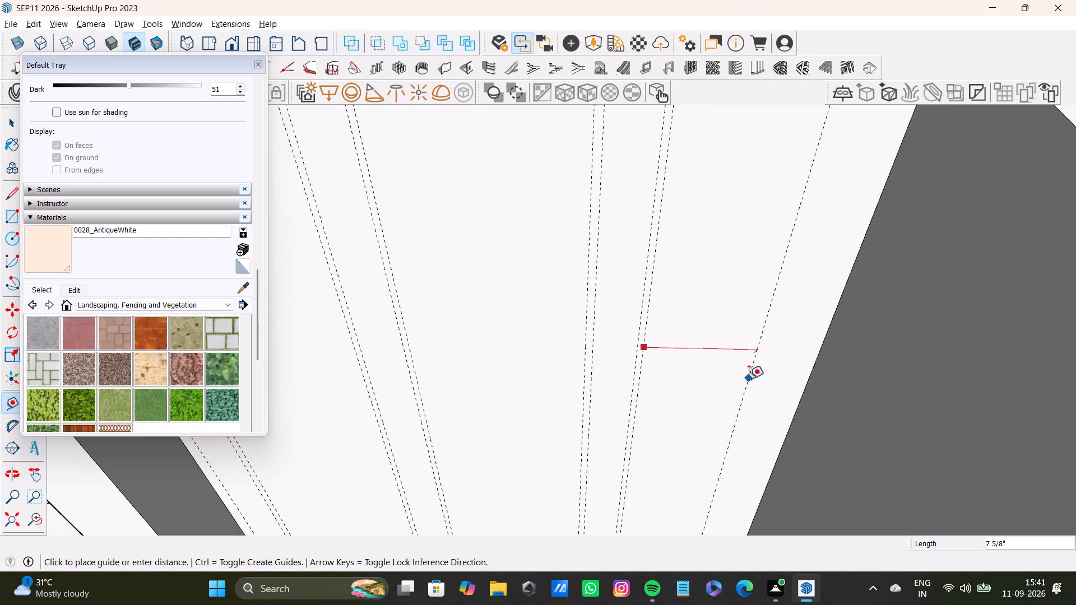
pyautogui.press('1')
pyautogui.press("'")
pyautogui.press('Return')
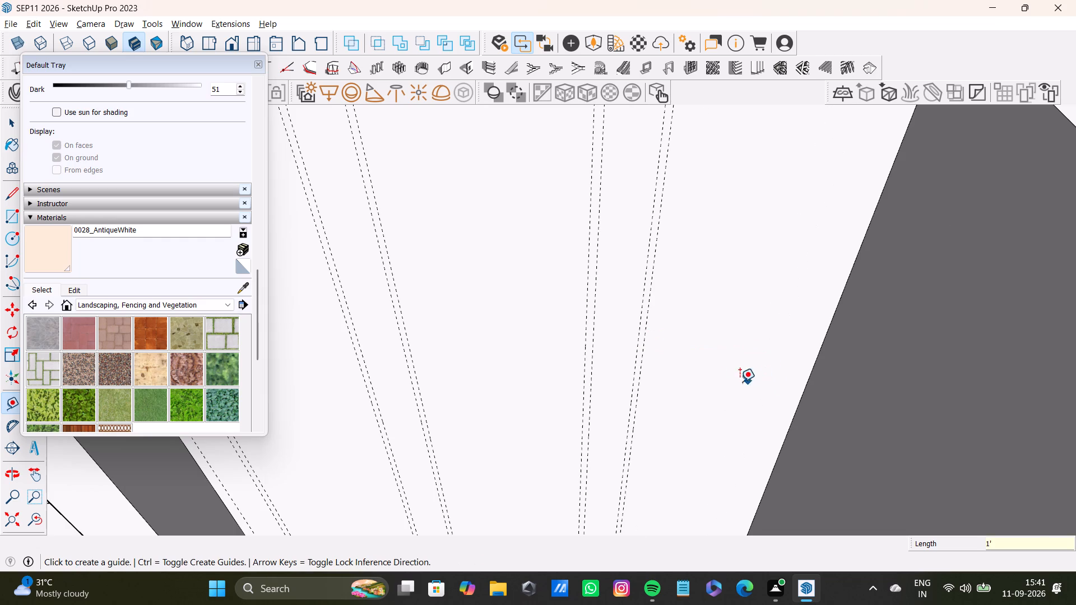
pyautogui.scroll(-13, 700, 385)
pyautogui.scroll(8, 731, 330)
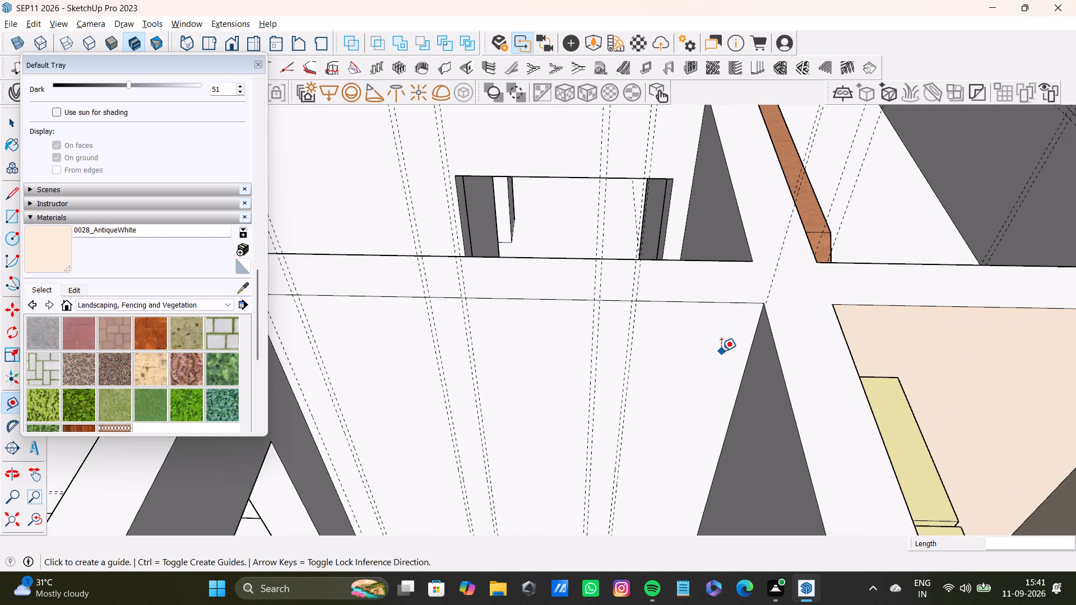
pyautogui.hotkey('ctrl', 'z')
# Place a vertical guide 1" in from the end wall's far vertical edge.
pyautogui.scroll(7, 630, 390)
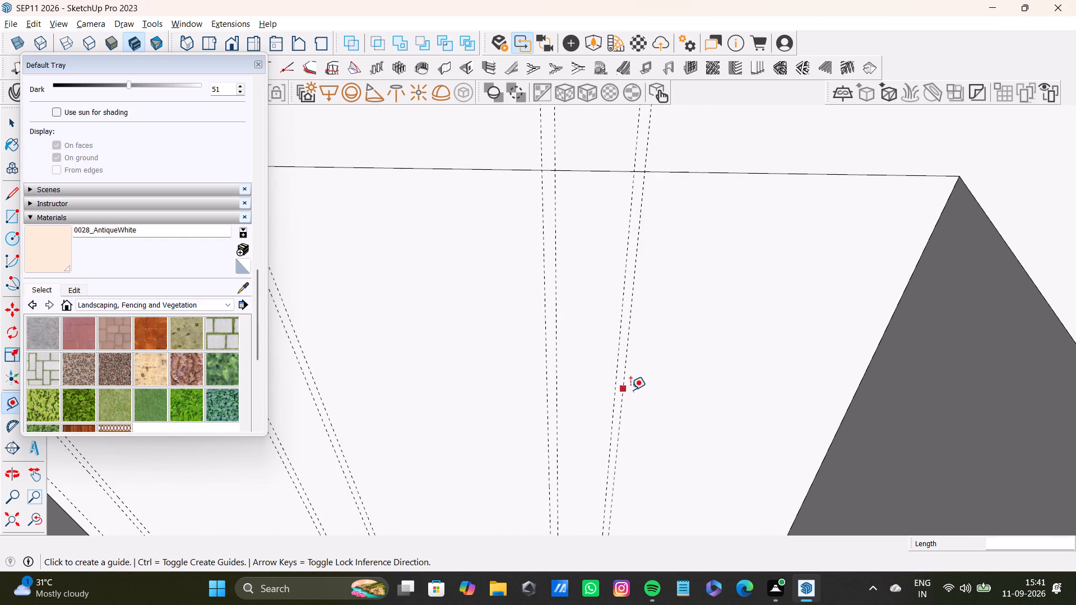
pyautogui.click(861, 384)
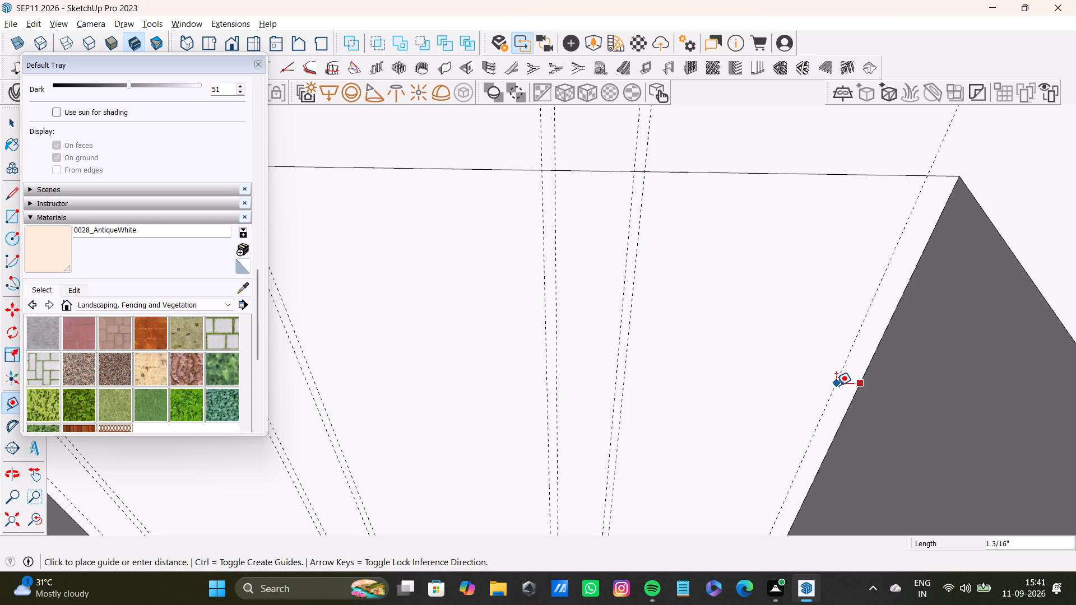
pyautogui.press('1')
pyautogui.hotkey('shift', '"')
pyautogui.press('Return')
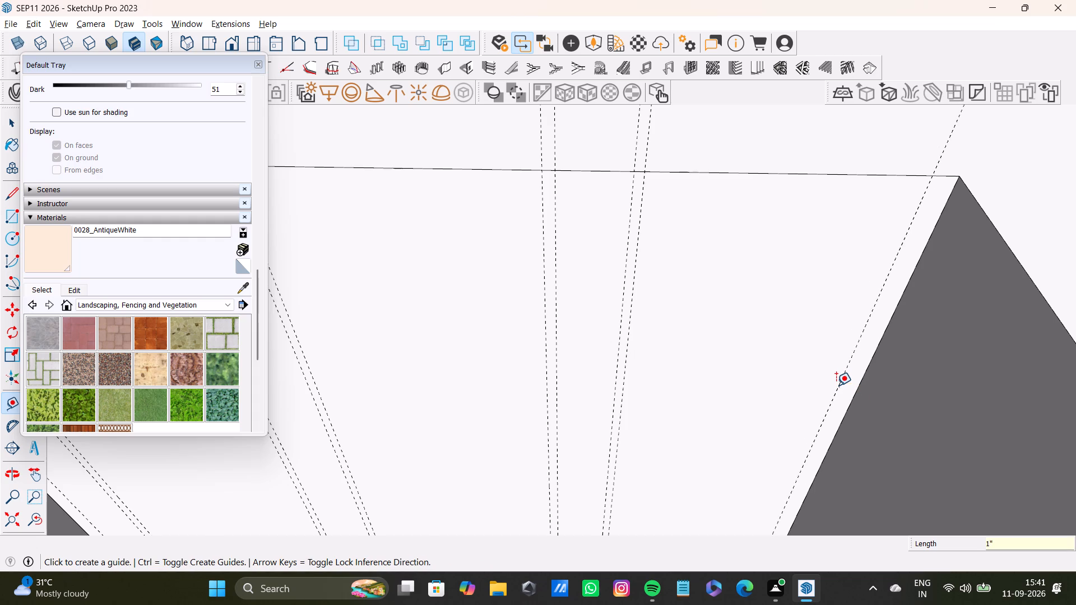
# Measure the gap between the far 1" guide and the nearest pair of guides.
pyautogui.click(836, 394)
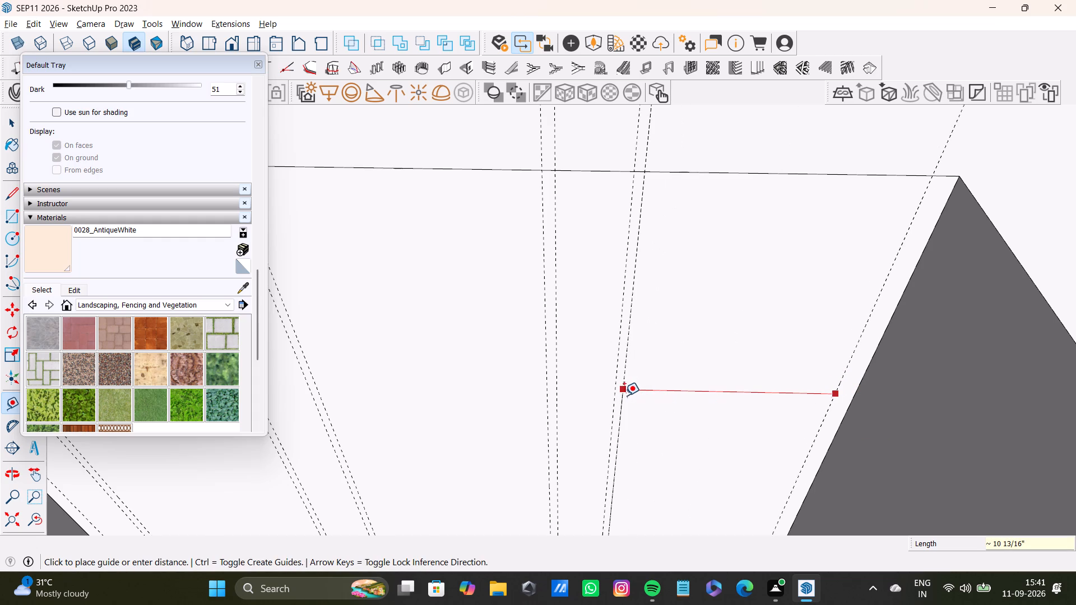
pyautogui.press('space')
# Draw a full-height rectangle 3" wide on the end wall, between the first 1" guide and the adjacent 3" guide.
pyautogui.scroll(-13, 619, 403)
pyautogui.keyDown('shift'); pyautogui.moveTo(615, 399); pyautogui.dragTo(615, 376, button='middle'); pyautogui.keyUp('shift')
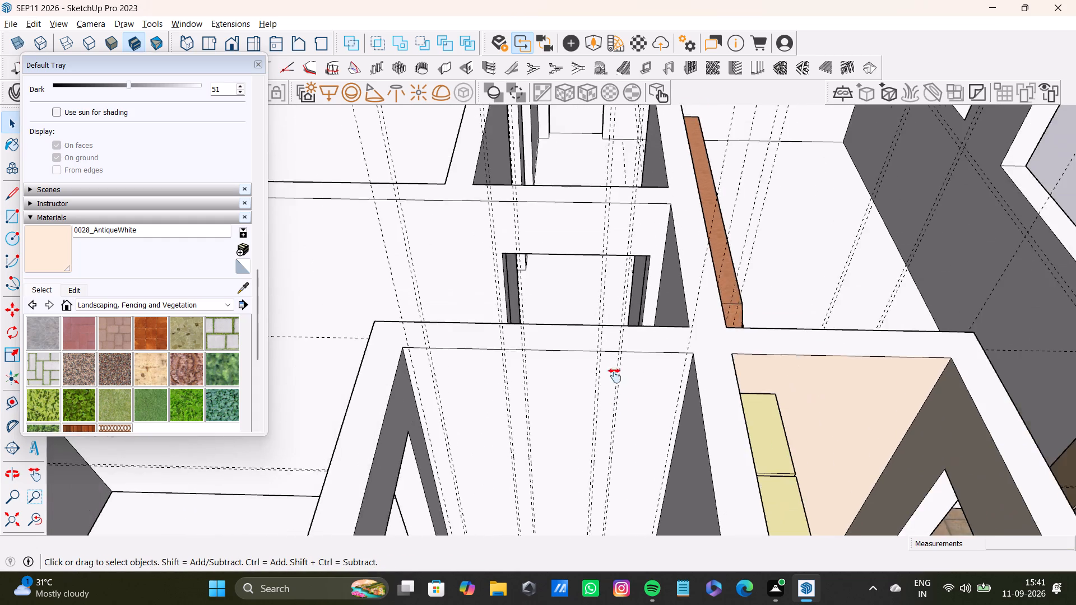
pyautogui.keyDown('shift'); pyautogui.moveTo(615, 376); pyautogui.dragTo(618, 267, button='middle'); pyautogui.keyUp('shift')
pyautogui.press('r')
pyautogui.scroll(3, 290, 390)
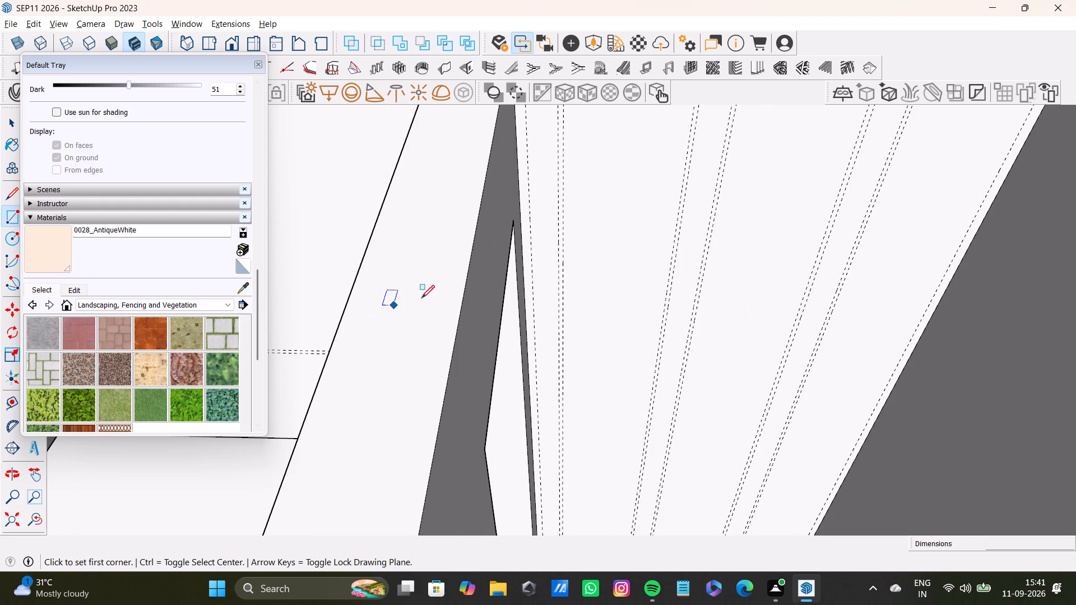
pyautogui.keyDown('shift'); pyautogui.moveTo(540, 292); pyautogui.dragTo(549, 432, button='middle'); pyautogui.keyUp('shift')
pyautogui.scroll(6, 545, 296)
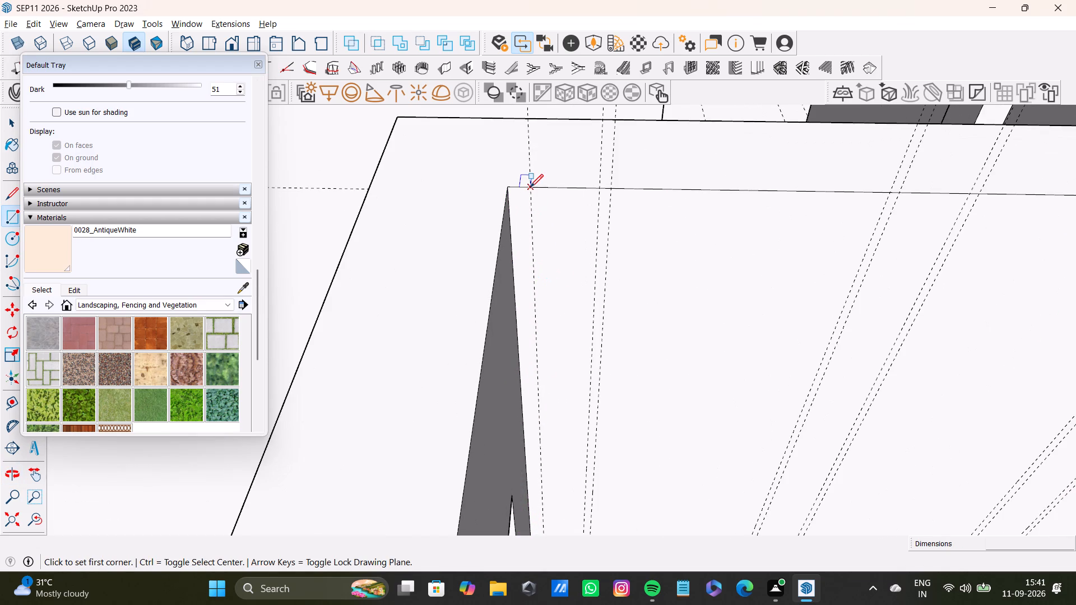
pyautogui.click(530, 187)
pyautogui.scroll(-3, 554, 327)
pyautogui.keyDown('shift'); pyautogui.moveTo(564, 353); pyautogui.dragTo(532, 115, button='middle'); pyautogui.keyUp('shift')
pyautogui.keyDown('shift'); pyautogui.scroll(1, 532, 90); pyautogui.keyUp('shift')
pyautogui.scroll(-3, 531, 225)
pyautogui.keyDown('shift'); pyautogui.moveTo(526, 322); pyautogui.dragTo(501, 77, button='middle'); pyautogui.keyUp('shift')
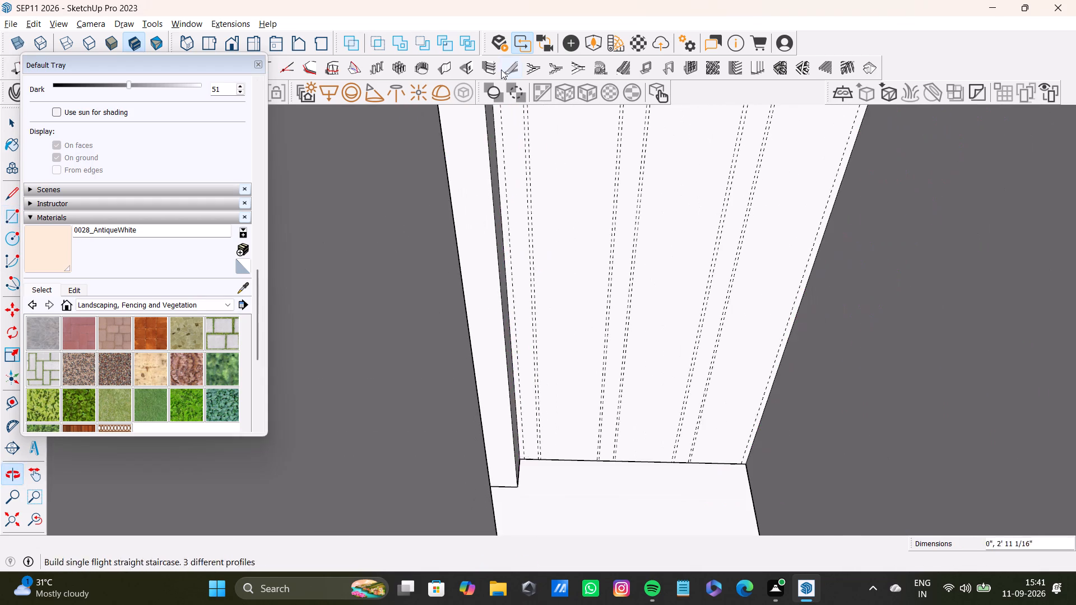
pyautogui.keyDown('shift'); pyautogui.moveTo(540, 395); pyautogui.dragTo(543, 260, button='middle'); pyautogui.keyUp('shift')
pyautogui.scroll(11, 552, 370)
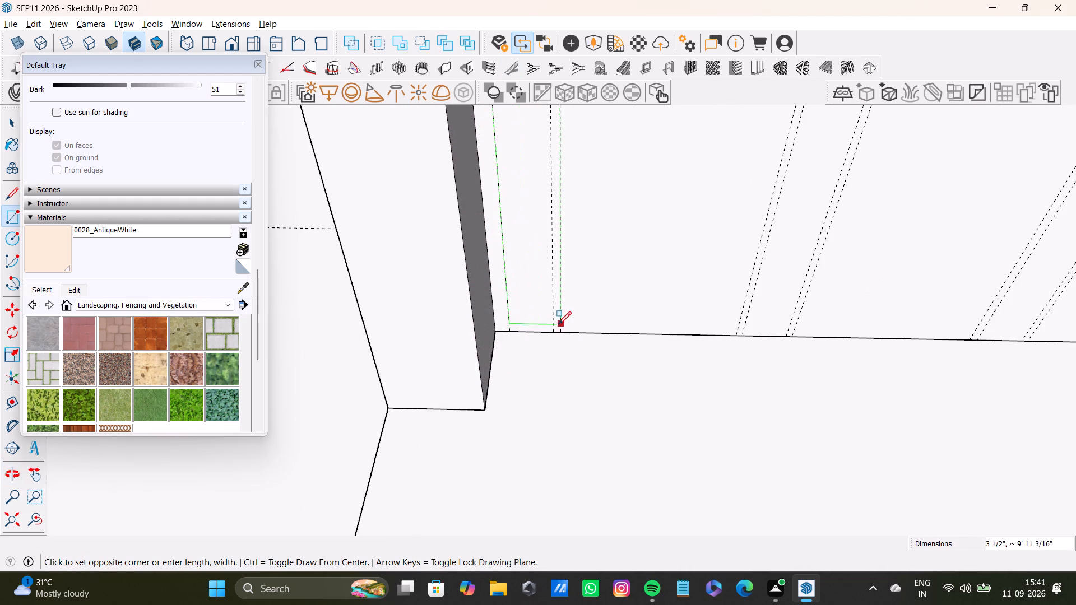
pyautogui.click(551, 331)
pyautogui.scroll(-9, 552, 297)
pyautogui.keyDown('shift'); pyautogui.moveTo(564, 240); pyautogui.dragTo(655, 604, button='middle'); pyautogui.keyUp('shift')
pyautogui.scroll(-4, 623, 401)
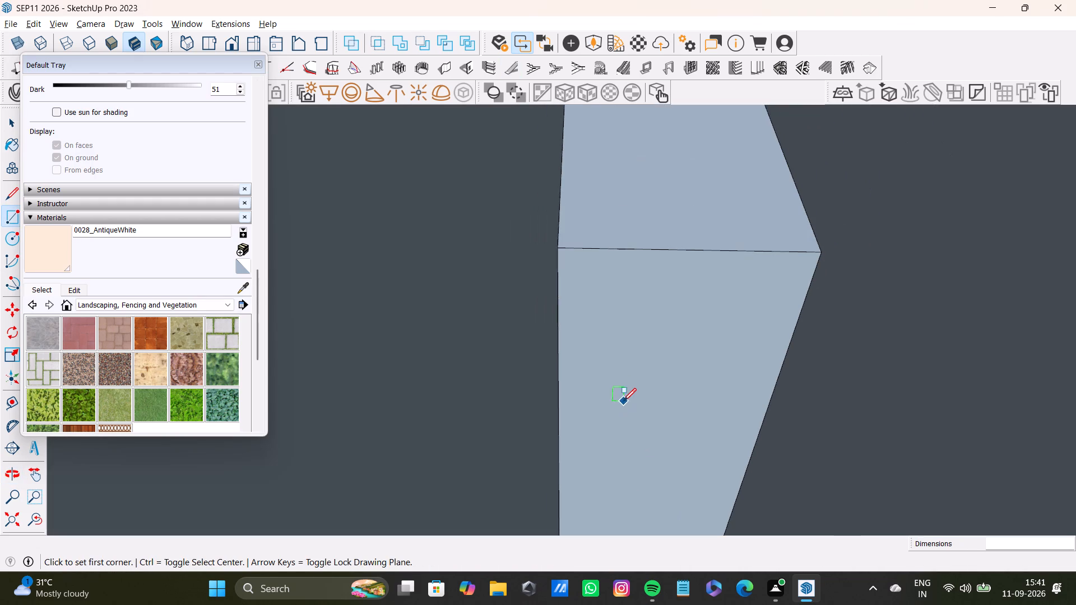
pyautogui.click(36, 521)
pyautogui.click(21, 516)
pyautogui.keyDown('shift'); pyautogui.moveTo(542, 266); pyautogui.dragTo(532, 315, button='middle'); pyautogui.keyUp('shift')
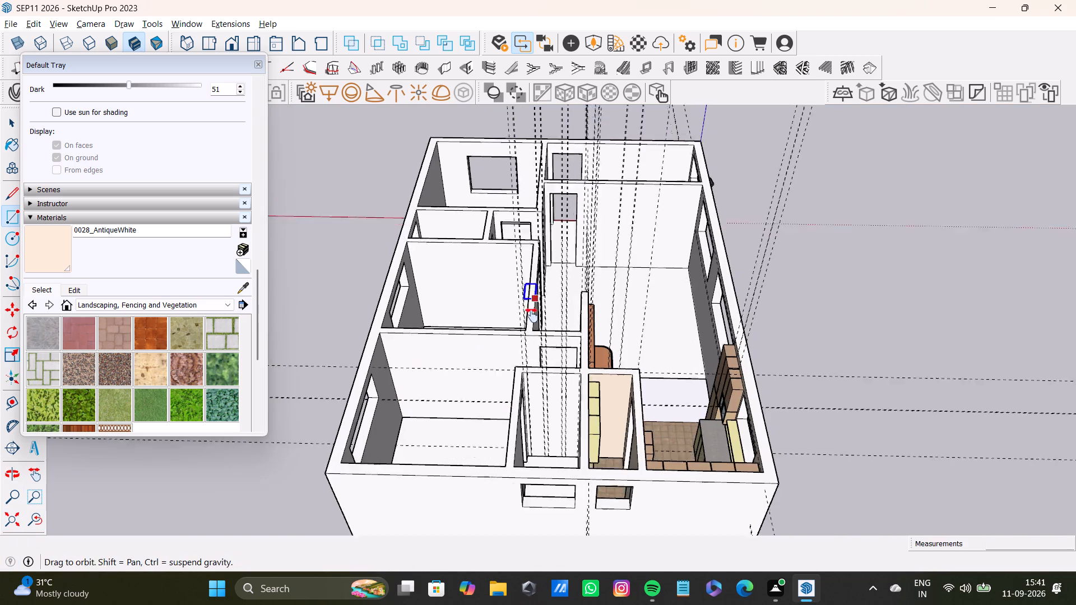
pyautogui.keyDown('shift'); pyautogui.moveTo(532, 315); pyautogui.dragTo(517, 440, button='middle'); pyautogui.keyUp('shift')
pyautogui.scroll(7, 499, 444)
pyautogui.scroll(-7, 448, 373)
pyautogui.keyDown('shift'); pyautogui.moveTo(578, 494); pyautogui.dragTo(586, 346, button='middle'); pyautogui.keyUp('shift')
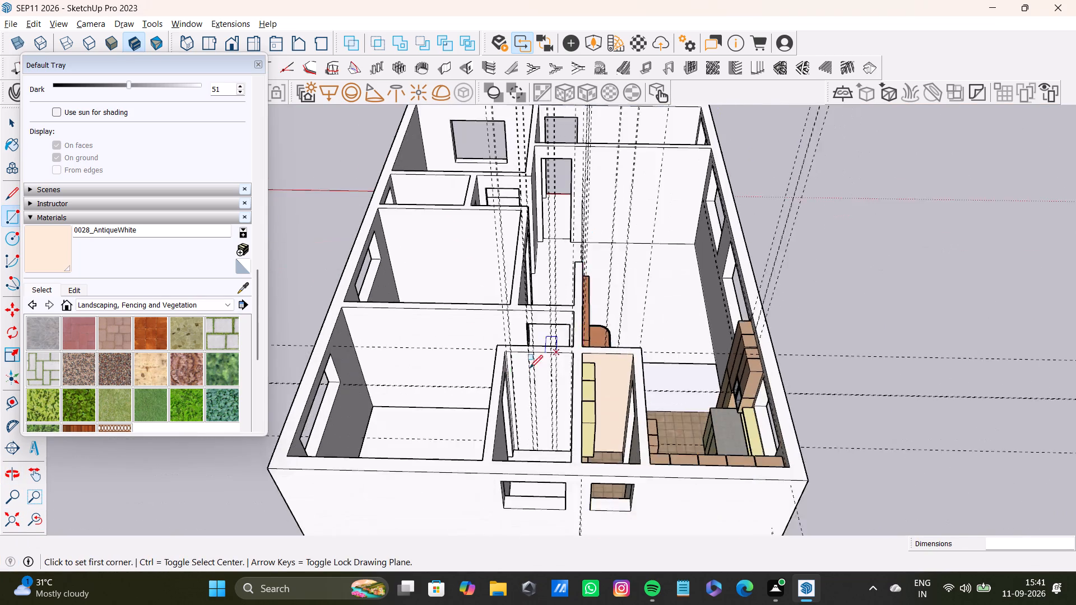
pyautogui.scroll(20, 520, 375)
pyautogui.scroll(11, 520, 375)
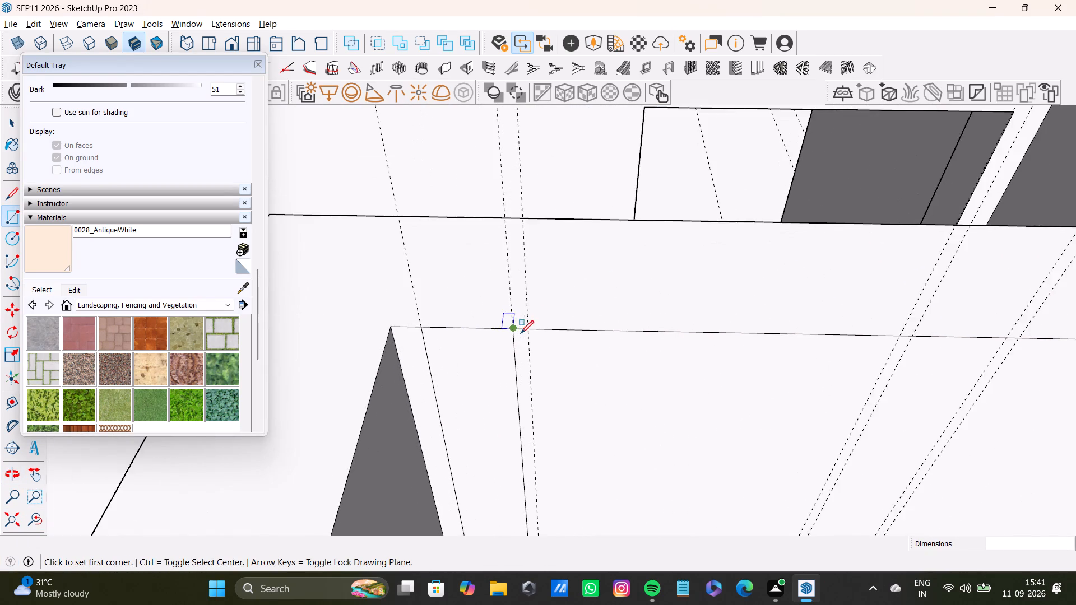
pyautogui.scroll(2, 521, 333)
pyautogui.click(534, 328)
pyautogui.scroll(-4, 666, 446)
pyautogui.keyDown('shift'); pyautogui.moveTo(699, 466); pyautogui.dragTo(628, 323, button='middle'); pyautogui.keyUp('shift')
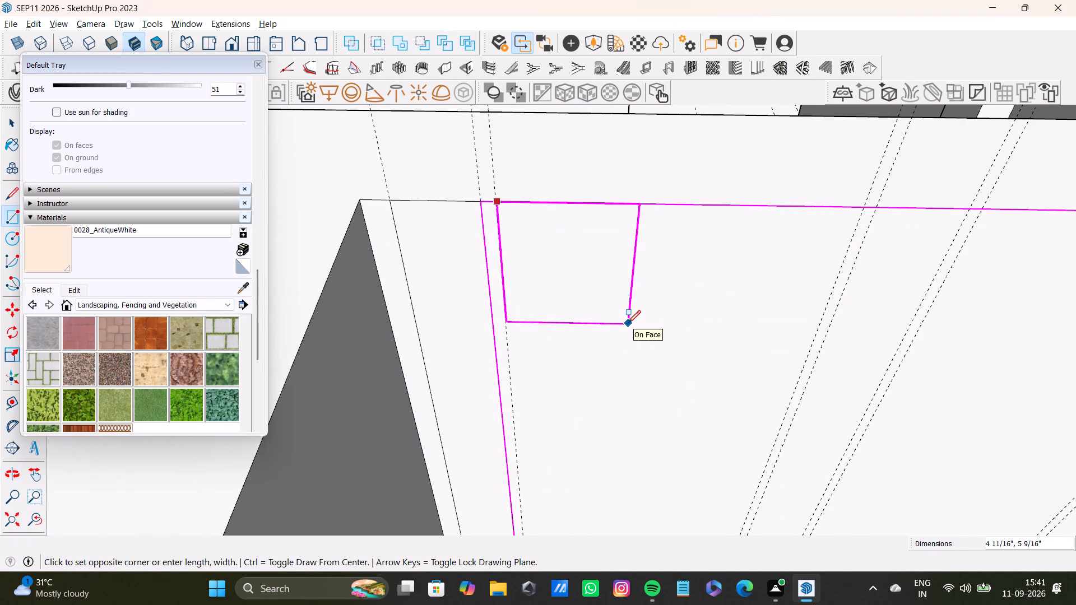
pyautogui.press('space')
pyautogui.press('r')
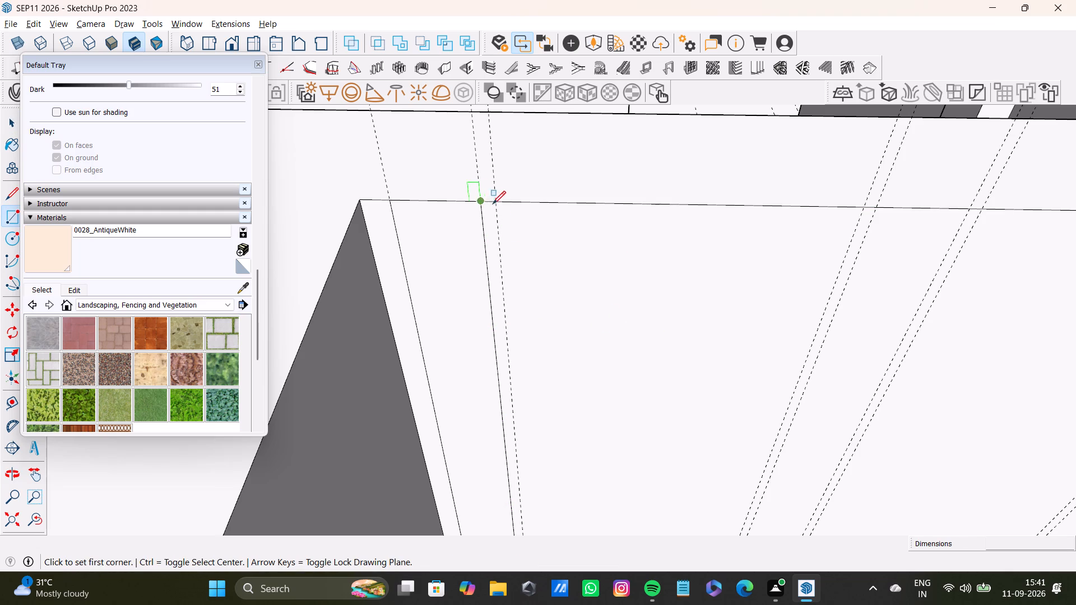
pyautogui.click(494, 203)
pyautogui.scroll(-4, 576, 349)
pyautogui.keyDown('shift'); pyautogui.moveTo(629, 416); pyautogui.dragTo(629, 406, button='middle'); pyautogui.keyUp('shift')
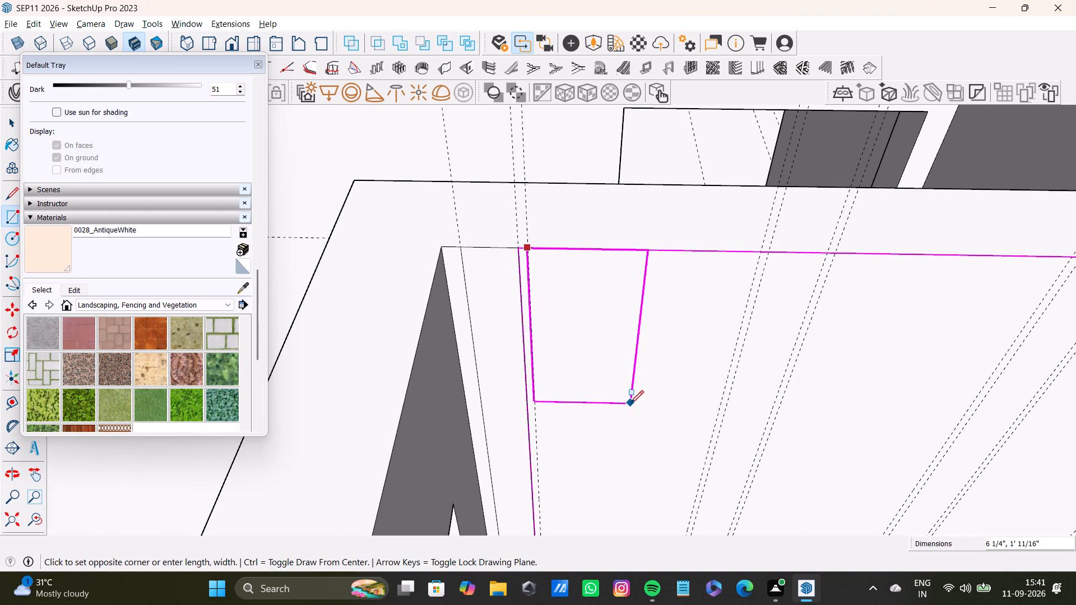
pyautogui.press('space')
# Draw a full-height rectangle about 1' wide and 10' high on the end wall, just past the first 3" strip.
pyautogui.scroll(4, 535, 276)
pyautogui.press('r')
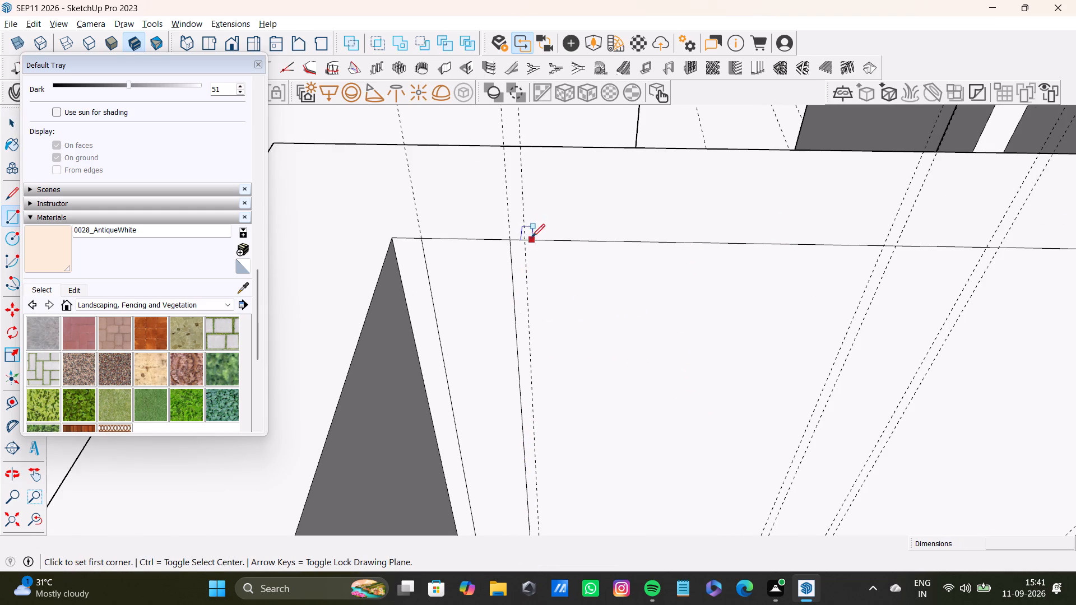
pyautogui.click(526, 241)
pyautogui.scroll(-4, 646, 355)
pyautogui.keyDown('shift'); pyautogui.moveTo(680, 415); pyautogui.dragTo(624, 188, button='middle'); pyautogui.keyUp('shift')
pyautogui.keyDown('shift'); pyautogui.scroll(1, 624, 178); pyautogui.keyUp('shift')
pyautogui.scroll(-3, 660, 290)
pyautogui.keyDown('shift'); pyautogui.moveTo(651, 348); pyautogui.dragTo(651, 346, button='middle'); pyautogui.keyUp('shift')
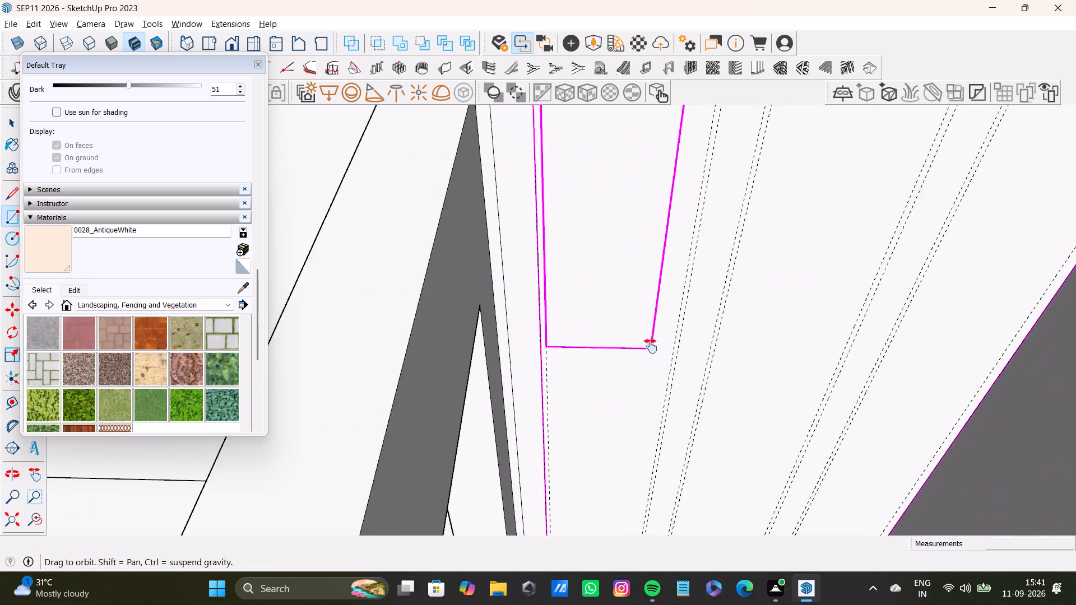
pyautogui.keyDown('shift'); pyautogui.moveTo(651, 346); pyautogui.dragTo(656, 184, button='middle'); pyautogui.keyUp('shift')
pyautogui.keyDown('shift'); pyautogui.scroll(1, 656, 167); pyautogui.keyUp('shift')
pyautogui.scroll(-3, 648, 285)
pyautogui.moveTo(643, 351); pyautogui.dragTo(638, 124, button='middle')
pyautogui.scroll(-3, 636, 208)
pyautogui.keyDown('shift'); pyautogui.moveTo(628, 208); pyautogui.dragTo(608, 348, button='middle'); pyautogui.keyUp('shift')
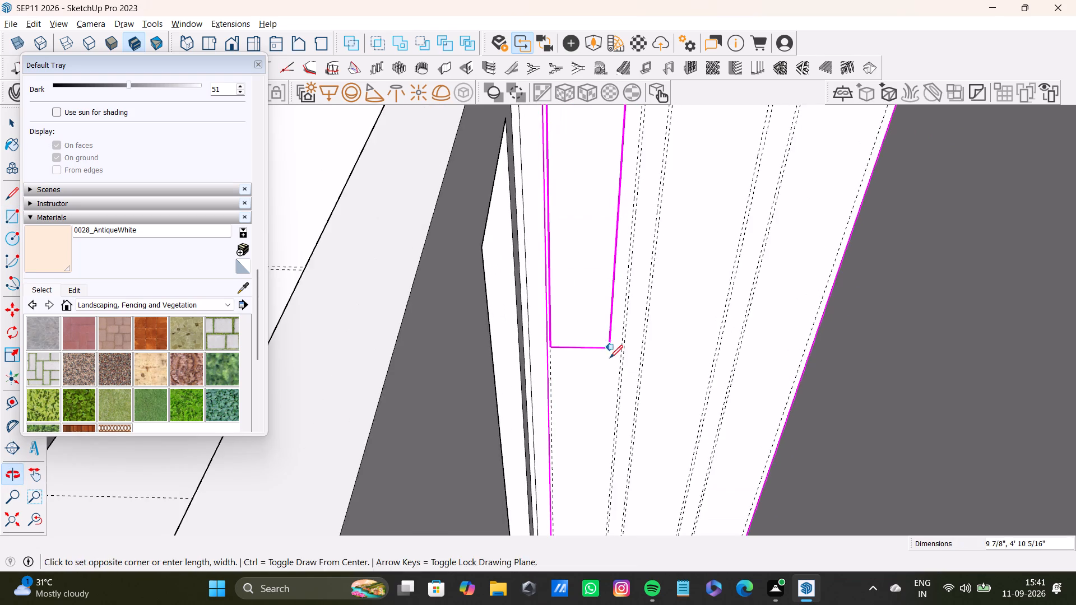
pyautogui.keyDown('shift'); pyautogui.moveTo(608, 370); pyautogui.dragTo(601, 318, button='middle'); pyautogui.keyUp('shift')
pyautogui.press('Left')
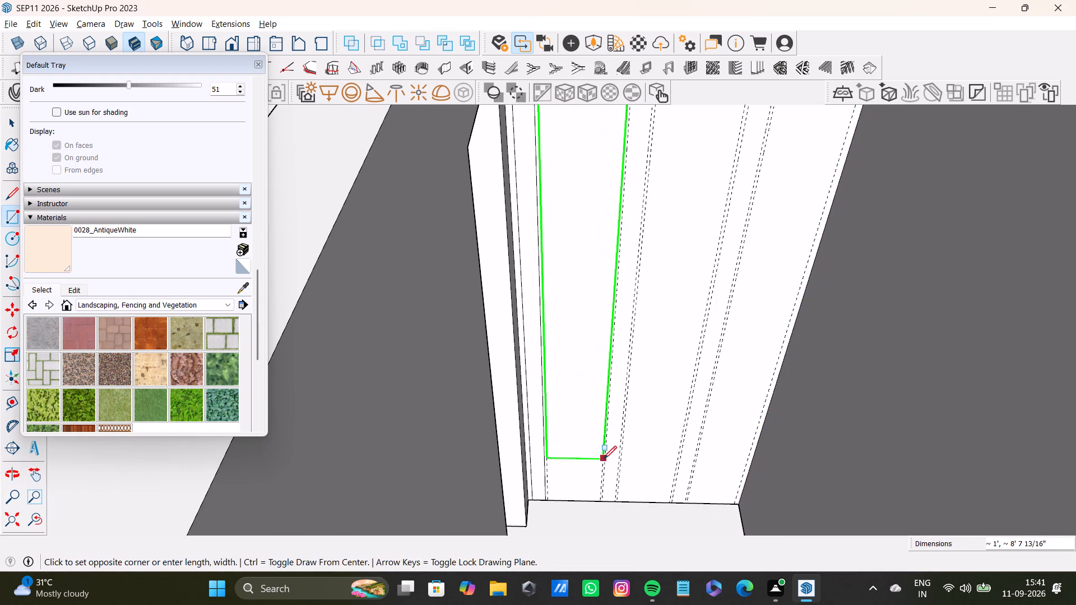
pyautogui.moveTo(604, 459); pyautogui.dragTo(604, 356, button='middle')
pyautogui.scroll(2, 590, 370)
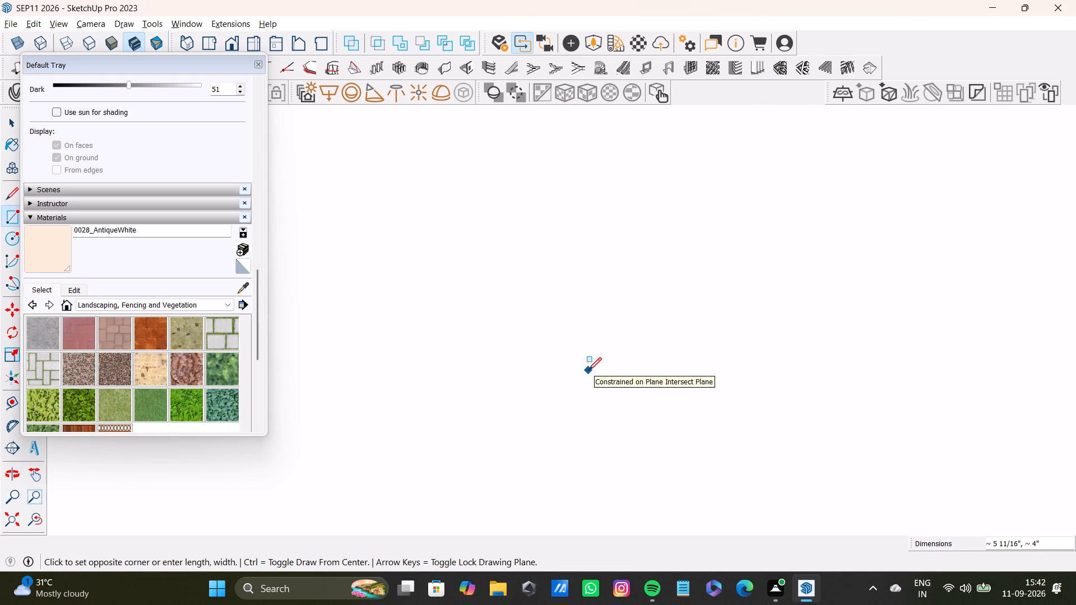
pyautogui.click(30, 522)
pyautogui.click(16, 519)
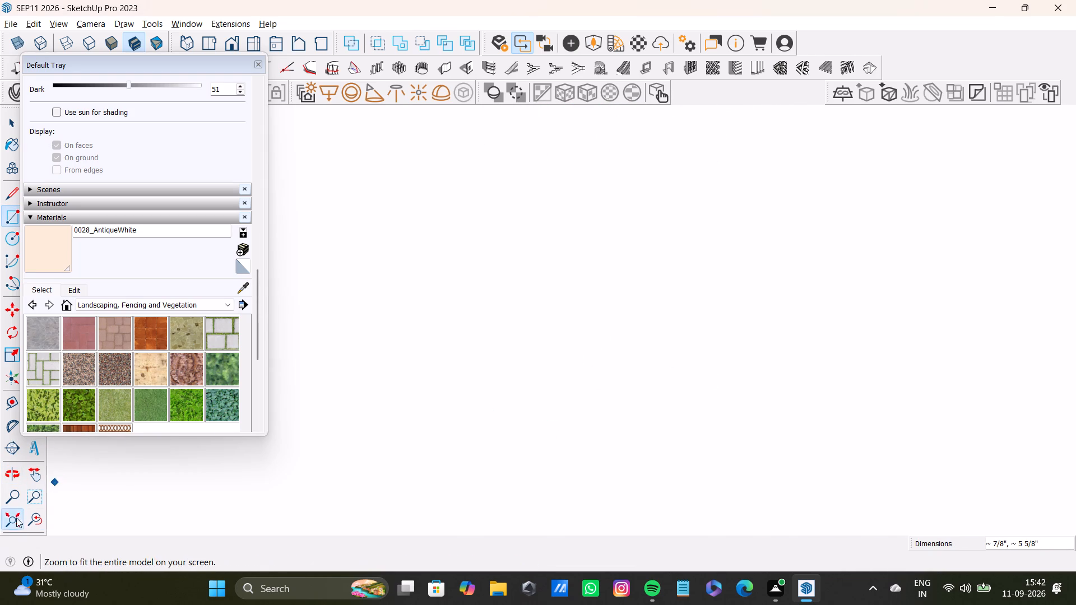
pyautogui.moveTo(528, 385); pyautogui.dragTo(542, 430, button='middle')
pyautogui.scroll(17, 581, 421)
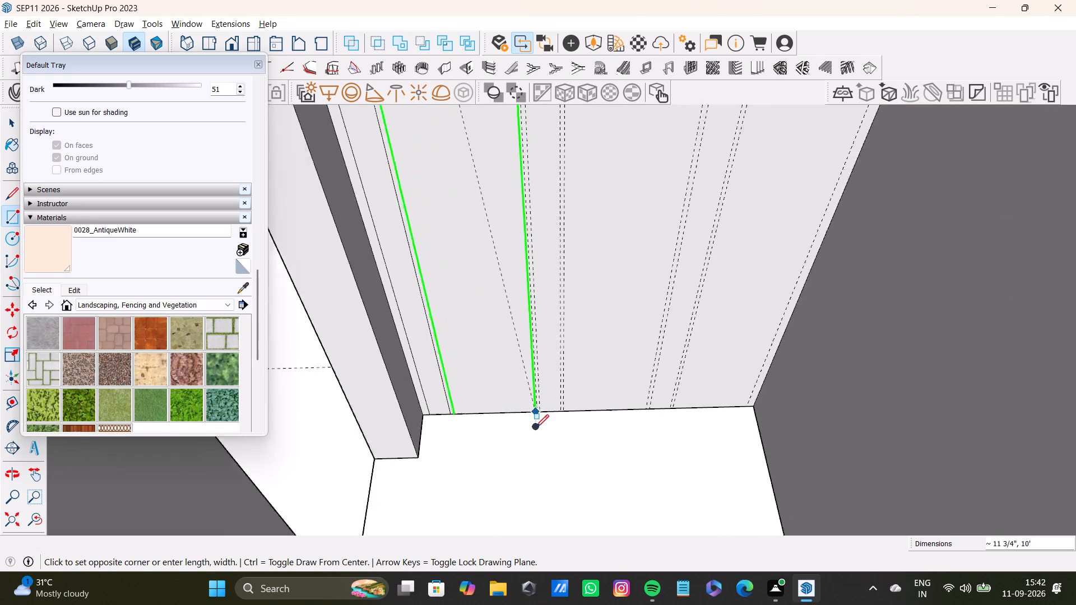
pyautogui.scroll(12, 536, 427)
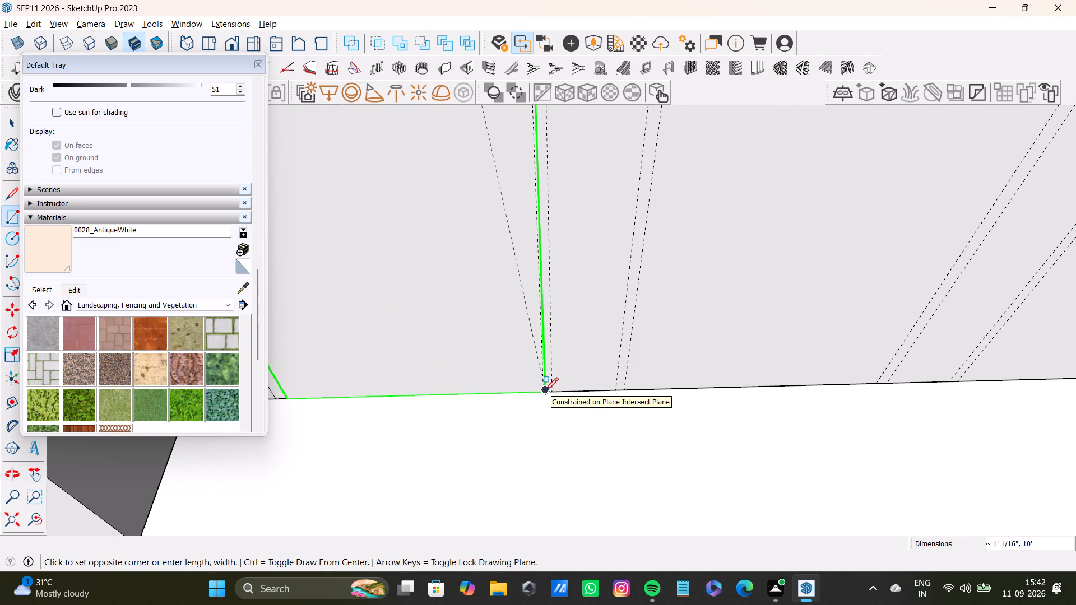
pyautogui.click(544, 388)
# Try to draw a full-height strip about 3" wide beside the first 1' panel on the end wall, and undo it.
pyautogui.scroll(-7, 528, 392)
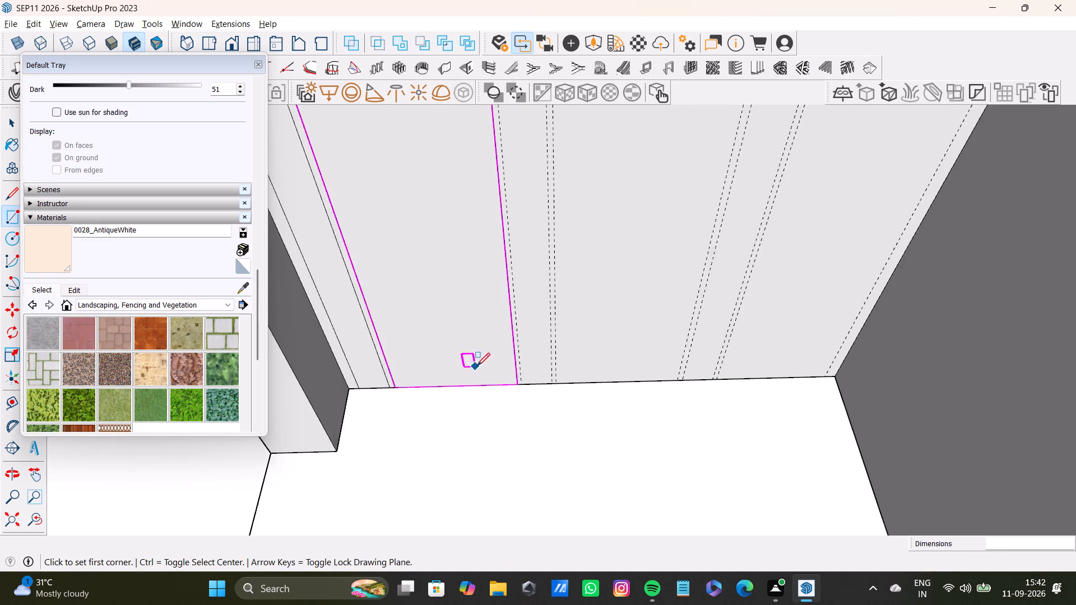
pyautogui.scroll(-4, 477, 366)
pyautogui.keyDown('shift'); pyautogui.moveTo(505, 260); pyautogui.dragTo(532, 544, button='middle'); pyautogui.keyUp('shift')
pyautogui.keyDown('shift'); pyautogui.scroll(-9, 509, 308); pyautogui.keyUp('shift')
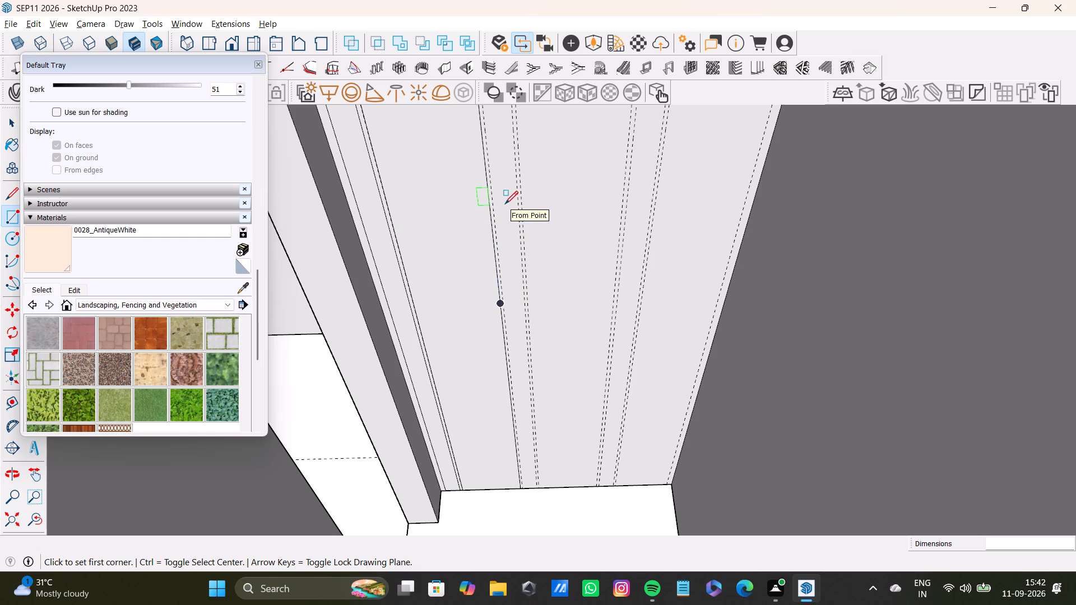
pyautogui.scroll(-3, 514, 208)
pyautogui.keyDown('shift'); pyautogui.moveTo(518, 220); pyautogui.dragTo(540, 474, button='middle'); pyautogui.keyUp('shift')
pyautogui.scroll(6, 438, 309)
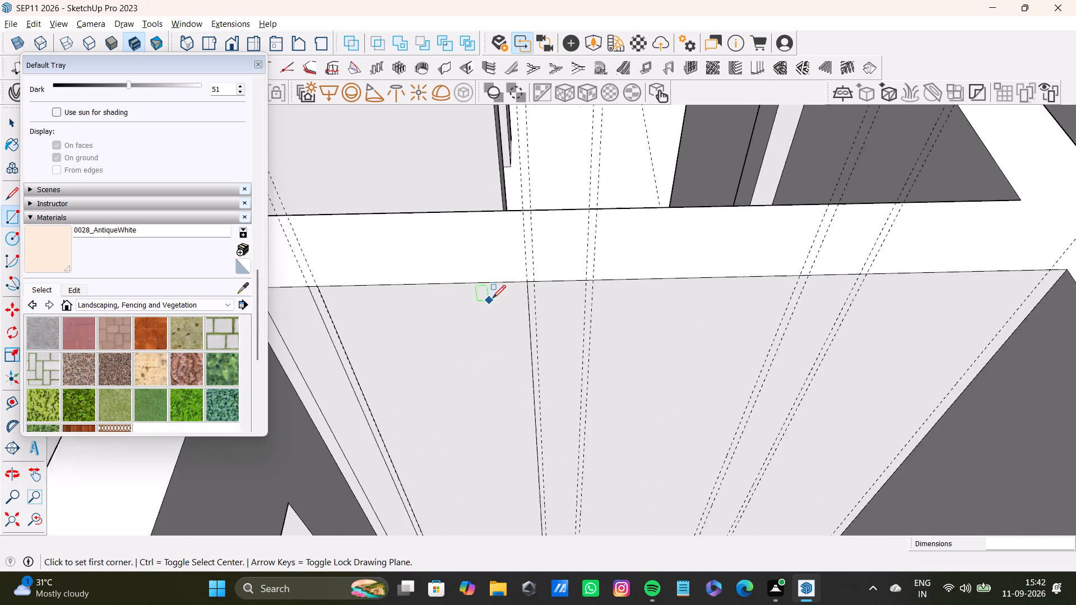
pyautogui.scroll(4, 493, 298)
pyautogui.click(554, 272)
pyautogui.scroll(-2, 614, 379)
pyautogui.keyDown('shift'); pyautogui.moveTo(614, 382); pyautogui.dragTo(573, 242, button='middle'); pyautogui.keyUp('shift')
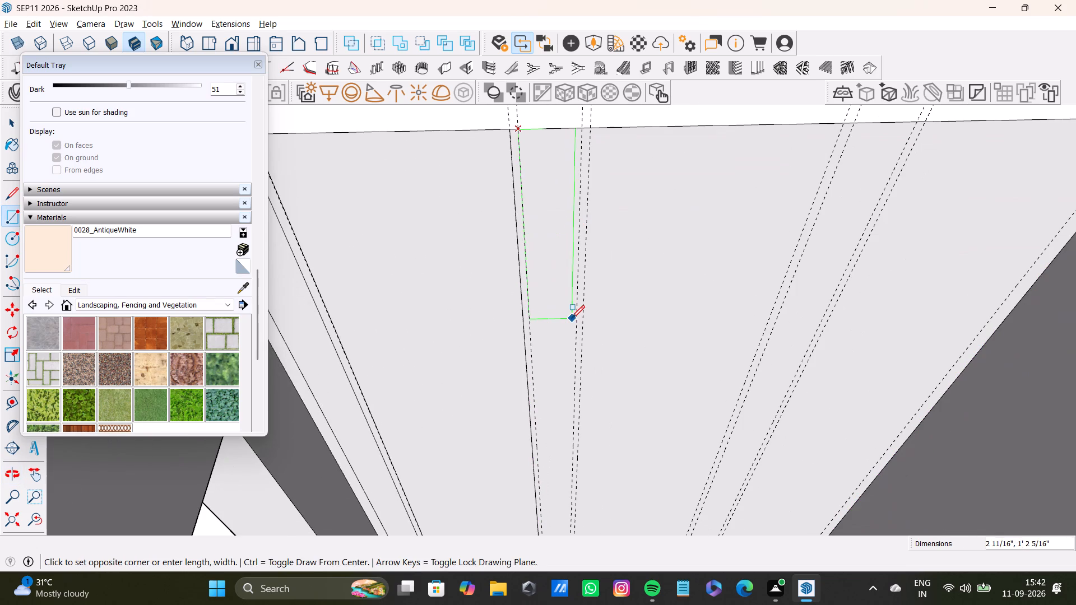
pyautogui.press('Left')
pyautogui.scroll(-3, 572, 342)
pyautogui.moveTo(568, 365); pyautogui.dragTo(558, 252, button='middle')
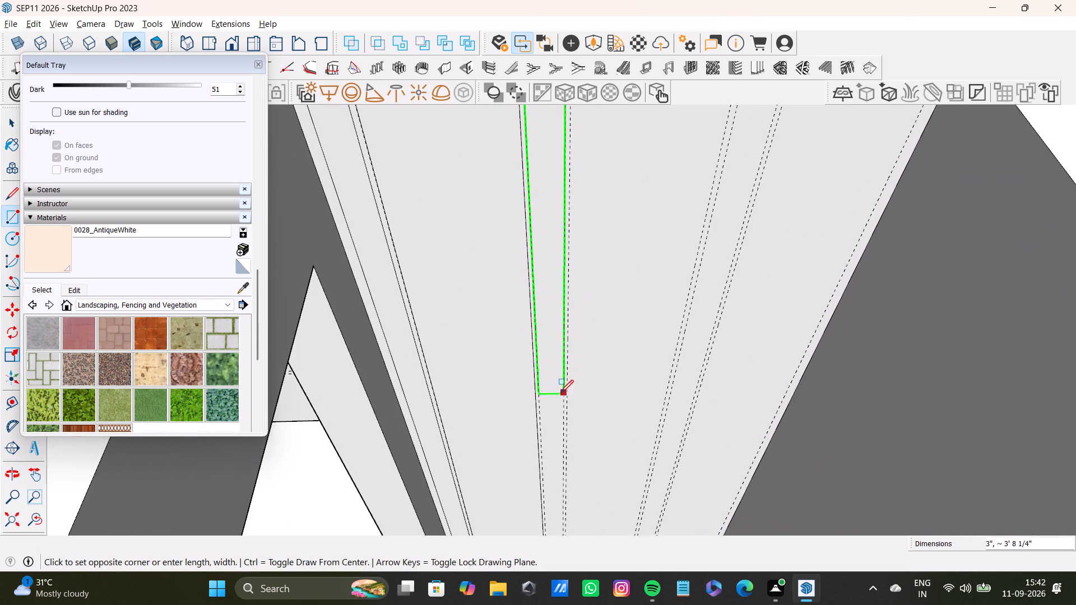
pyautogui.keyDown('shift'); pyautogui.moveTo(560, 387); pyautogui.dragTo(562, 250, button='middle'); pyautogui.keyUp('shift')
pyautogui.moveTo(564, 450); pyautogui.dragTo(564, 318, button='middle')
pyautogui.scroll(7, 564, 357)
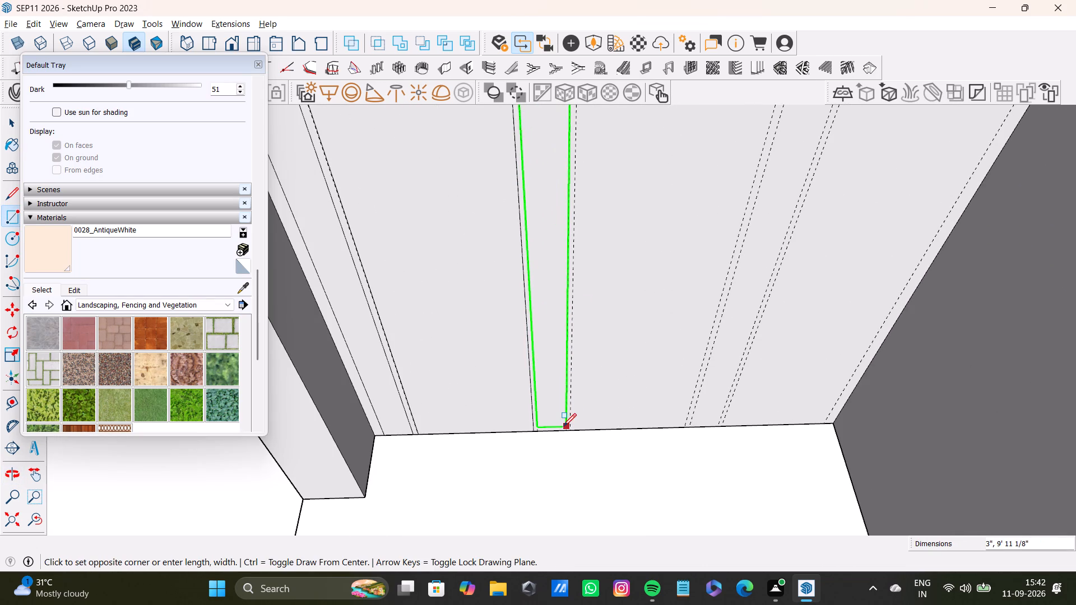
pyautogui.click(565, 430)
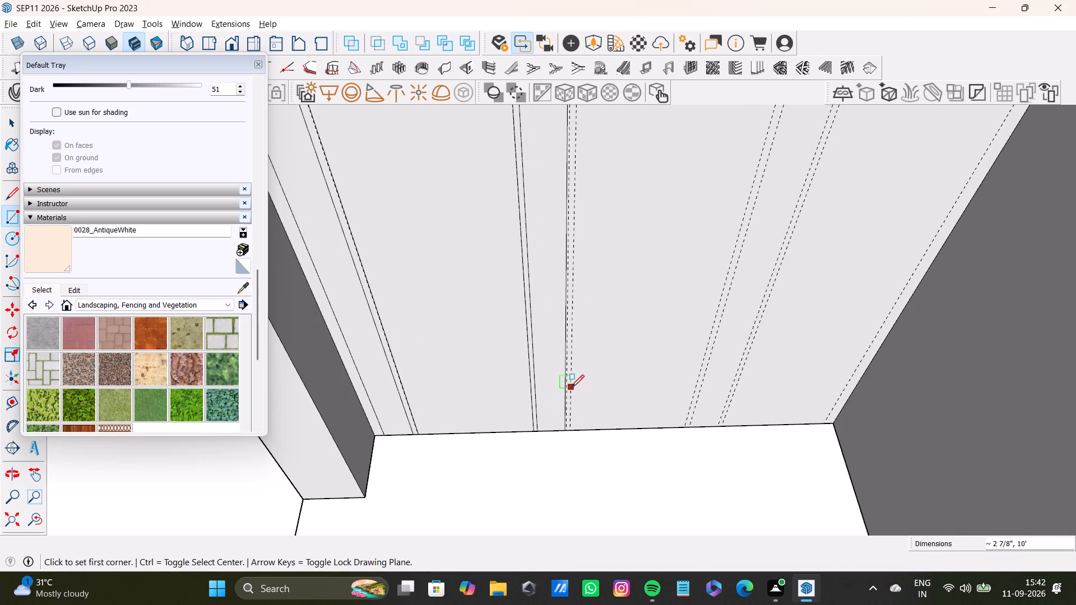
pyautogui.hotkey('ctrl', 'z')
# Draw a full-height rectangle 3" wide and 10' high between the guides just past the first 1' panel.
pyautogui.scroll(-3, 560, 378)
pyautogui.keyDown('shift'); pyautogui.moveTo(567, 241); pyautogui.dragTo(564, 453, button='middle'); pyautogui.keyUp('shift')
pyautogui.scroll(-3, 551, 294)
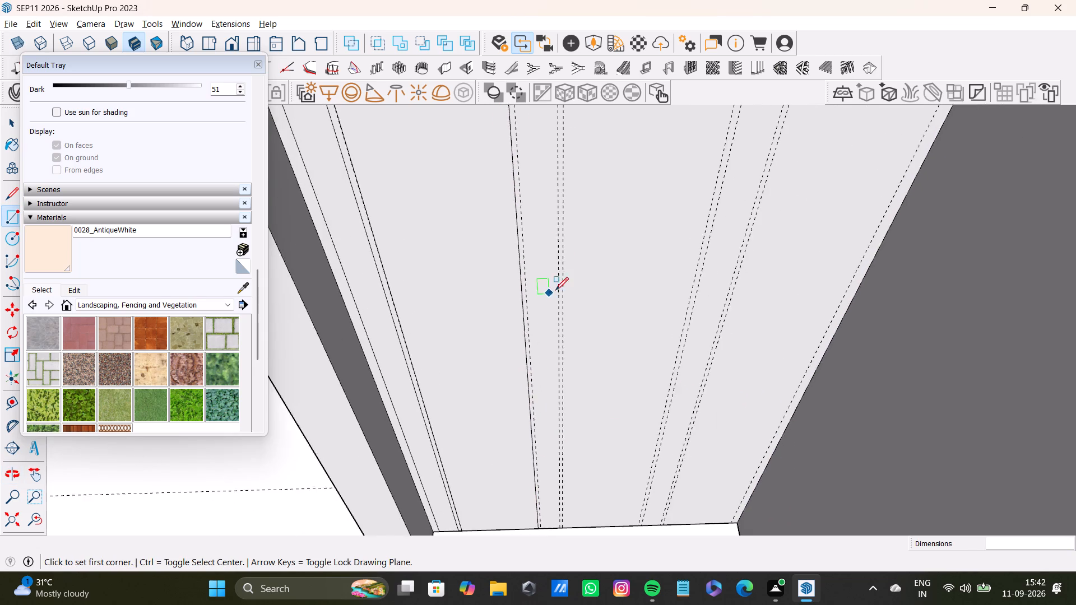
pyautogui.keyDown('shift'); pyautogui.moveTo(562, 268); pyautogui.dragTo(565, 548, button='middle'); pyautogui.keyUp('shift')
pyautogui.scroll(-4, 563, 304)
pyautogui.keyDown('shift'); pyautogui.moveTo(553, 213); pyautogui.dragTo(534, 487, button='middle'); pyautogui.keyUp('shift')
pyautogui.scroll(8, 446, 309)
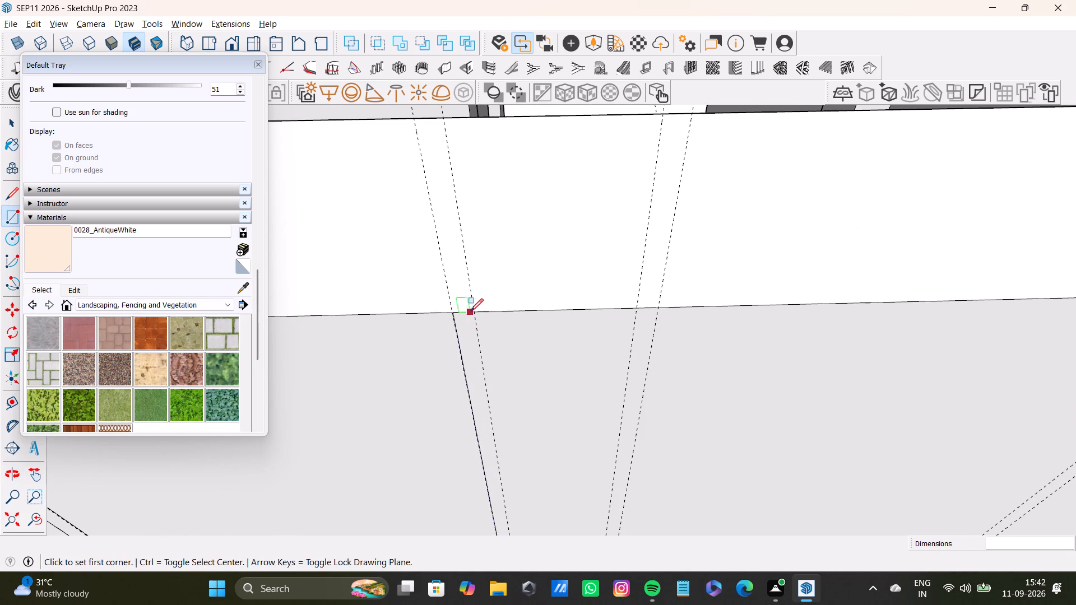
pyautogui.click(472, 309)
pyautogui.scroll(-3, 585, 401)
pyautogui.keyDown('shift'); pyautogui.moveTo(583, 424); pyautogui.dragTo(548, 210, button='middle'); pyautogui.keyUp('shift')
pyautogui.keyDown('shift'); pyautogui.scroll(1, 548, 199); pyautogui.keyUp('shift')
pyautogui.scroll(-3, 557, 285)
pyautogui.moveTo(559, 356); pyautogui.dragTo(548, 234, button='middle')
pyautogui.scroll(-2, 560, 281)
pyautogui.keyDown('shift'); pyautogui.moveTo(544, 327); pyautogui.dragTo(539, 193, button='middle'); pyautogui.keyUp('shift')
pyautogui.scroll(3, 550, 286)
pyautogui.moveTo(567, 380); pyautogui.dragTo(525, 200, button='middle')
pyautogui.scroll(3, 511, 296)
pyautogui.moveTo(521, 399); pyautogui.dragTo(526, 209, button='middle')
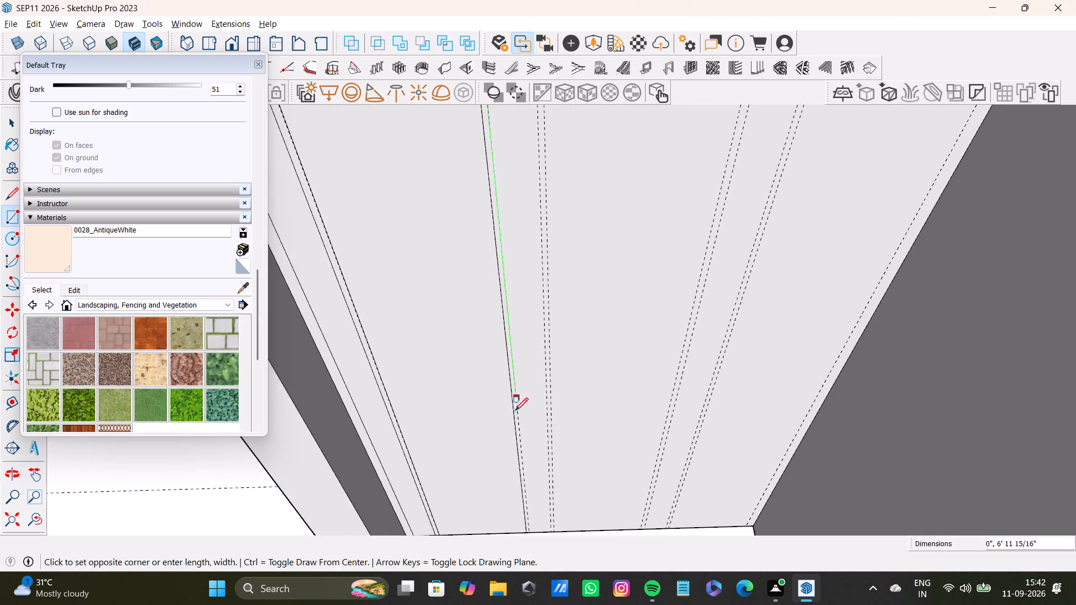
pyautogui.keyDown('shift'); pyautogui.moveTo(517, 422); pyautogui.dragTo(531, 268, button='middle'); pyautogui.keyUp('shift')
pyautogui.scroll(10, 549, 388)
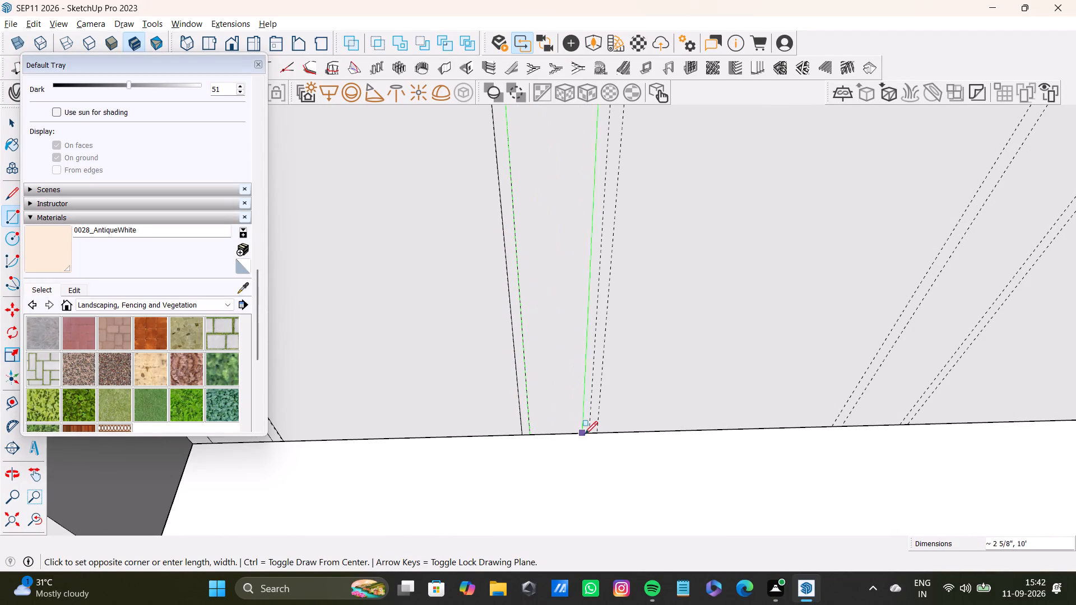
pyautogui.click(587, 433)
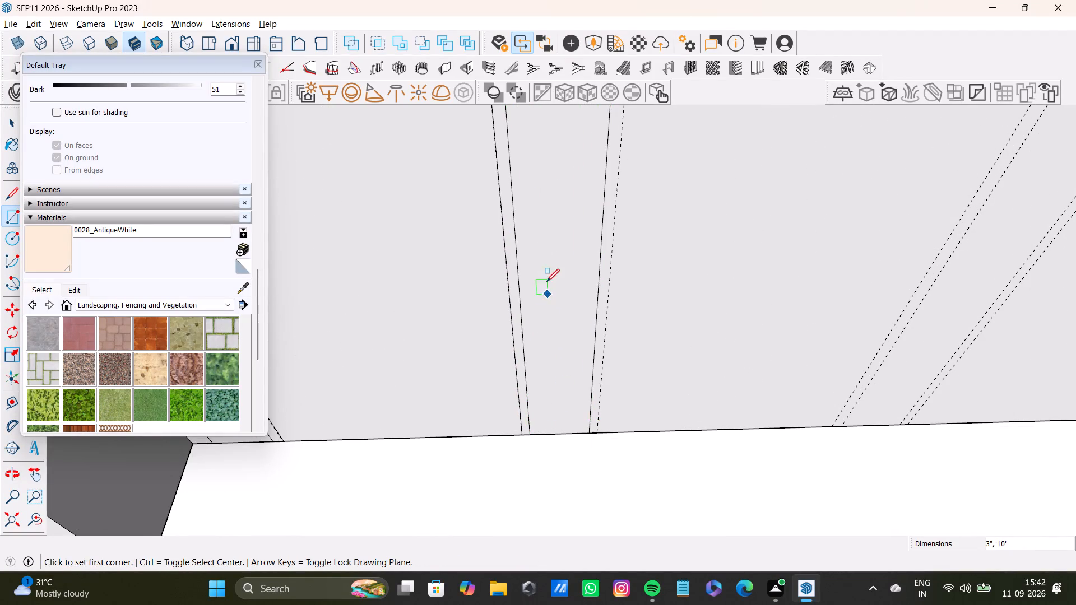
# Draw a second full-height rectangle 1' wide and 10' high between the guides just past the second 3" strip.
pyautogui.scroll(-12, 544, 280)
pyautogui.keyDown('shift'); pyautogui.moveTo(555, 218); pyautogui.dragTo(567, 441, button='middle'); pyautogui.keyUp('shift')
pyautogui.scroll(-8, 564, 371)
pyautogui.keyDown('shift'); pyautogui.moveTo(558, 234); pyautogui.dragTo(555, 418, button='middle'); pyautogui.keyUp('shift')
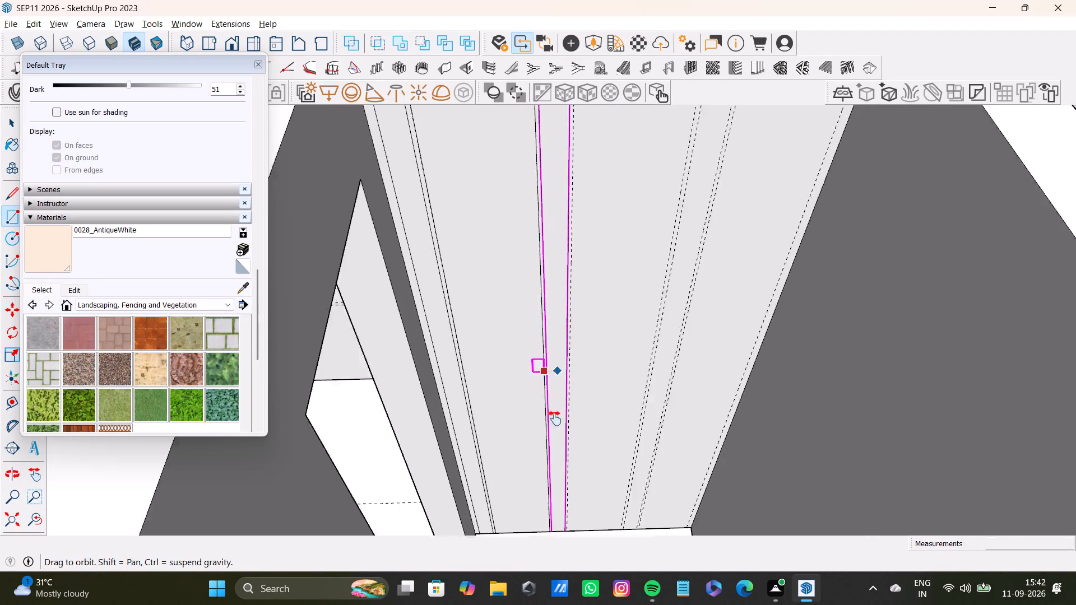
pyautogui.keyDown('shift'); pyautogui.moveTo(555, 418); pyautogui.dragTo(555, 452, button='middle'); pyautogui.keyUp('shift')
pyautogui.scroll(-2, 561, 302)
pyautogui.keyDown('shift'); pyautogui.moveTo(555, 343); pyautogui.dragTo(527, 471, button='middle'); pyautogui.keyUp('shift')
pyautogui.scroll(6, 531, 379)
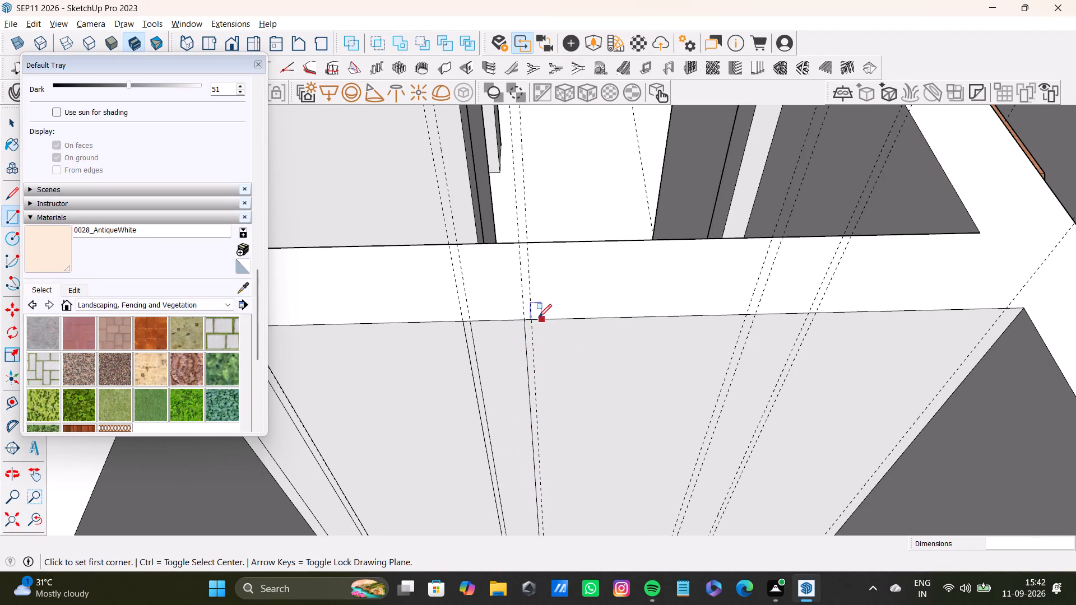
pyautogui.click(532, 316)
pyautogui.scroll(-3, 672, 468)
pyautogui.moveTo(670, 485); pyautogui.dragTo(615, 285, button='middle')
pyautogui.scroll(-2, 603, 317)
pyautogui.keyDown('shift'); pyautogui.moveTo(601, 374); pyautogui.dragTo(592, 276, button='middle'); pyautogui.keyUp('shift')
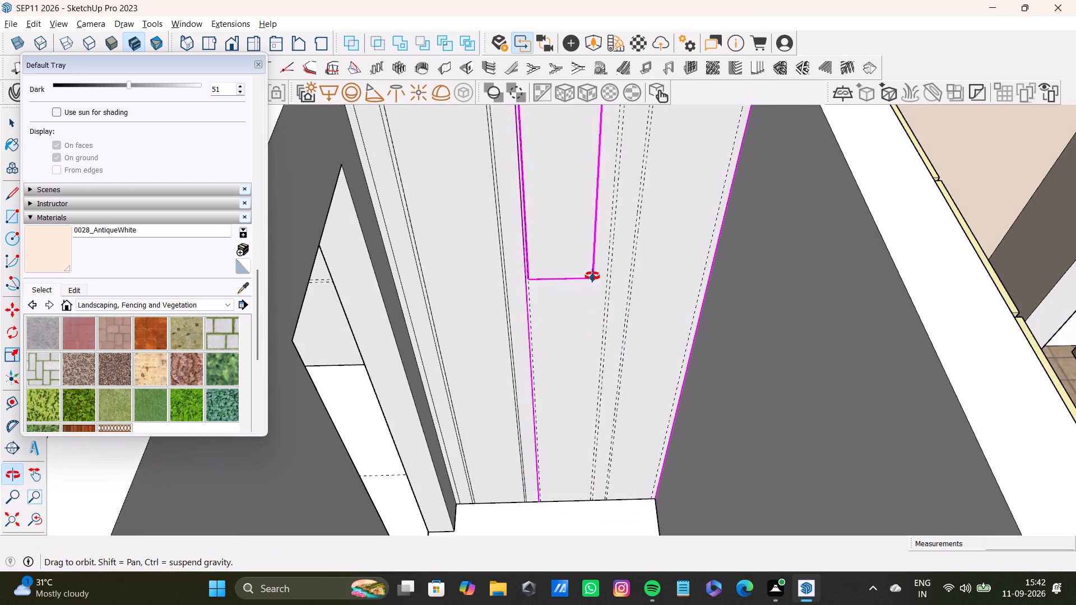
pyautogui.keyDown('shift'); pyautogui.moveTo(592, 276); pyautogui.dragTo(589, 323, button='middle'); pyautogui.keyUp('shift')
pyautogui.scroll(-1, 587, 358)
pyautogui.moveTo(581, 431); pyautogui.dragTo(567, 321, button='middle')
pyautogui.scroll(3, 559, 450)
pyautogui.keyDown('shift'); pyautogui.moveTo(567, 459); pyautogui.dragTo(542, 218, button='middle'); pyautogui.keyUp('shift')
pyautogui.scroll(3, 531, 345)
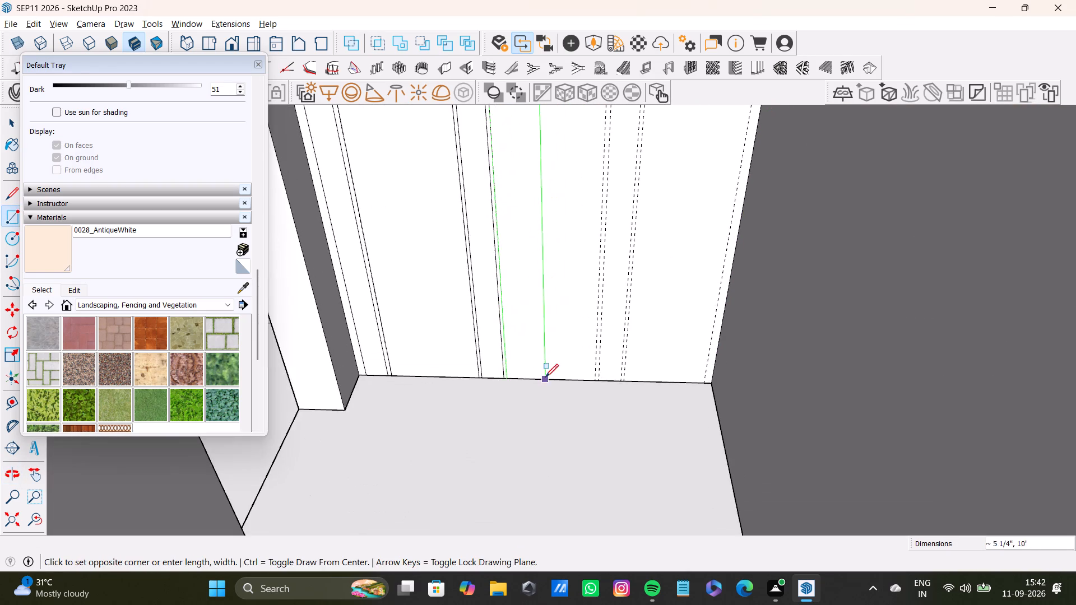
pyautogui.moveTo(545, 377); pyautogui.dragTo(545, 386, button='middle')
pyautogui.scroll(2, 562, 377)
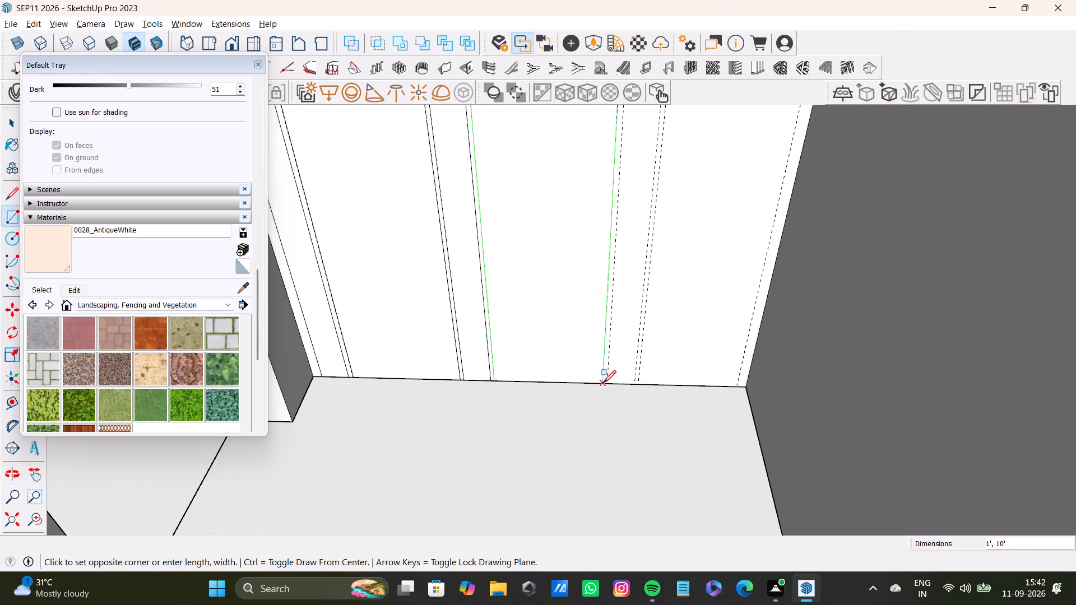
pyautogui.click(603, 383)
# Draw a third full-height strip about 3" wide and 10' high between the guides just past the second 1' panel.
pyautogui.scroll(-7, 571, 333)
pyautogui.keyDown('shift'); pyautogui.moveTo(525, 246); pyautogui.dragTo(513, 592, button='middle'); pyautogui.keyUp('shift')
pyautogui.scroll(-5, 540, 442)
pyautogui.keyDown('shift'); pyautogui.moveTo(525, 345); pyautogui.dragTo(519, 474, button='middle'); pyautogui.keyUp('shift')
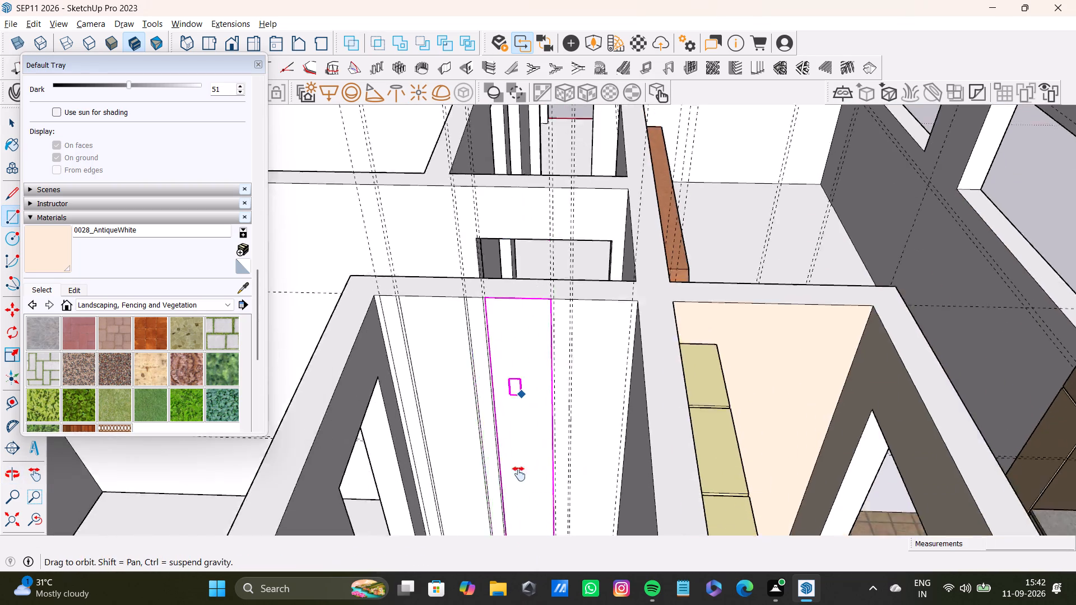
pyautogui.keyDown('shift'); pyautogui.moveTo(519, 474); pyautogui.dragTo(519, 510, button='middle'); pyautogui.keyUp('shift')
pyautogui.scroll(13, 544, 457)
pyautogui.click(540, 403)
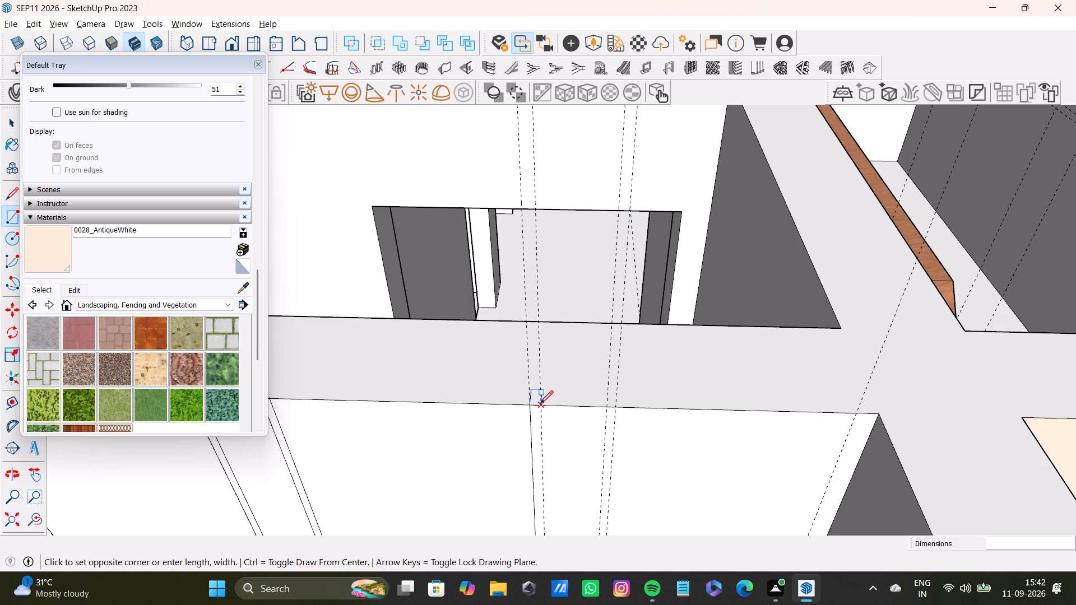
pyautogui.scroll(-2, 587, 505)
pyautogui.moveTo(583, 515); pyautogui.dragTo(555, 313, button='middle')
pyautogui.scroll(-3, 558, 384)
pyautogui.moveTo(558, 463); pyautogui.dragTo(559, 311, button='middle')
pyautogui.keyDown('shift'); pyautogui.scroll(1, 557, 288); pyautogui.keyUp('shift')
pyautogui.scroll(-2, 562, 404)
pyautogui.moveTo(572, 495); pyautogui.dragTo(568, 337, button='middle')
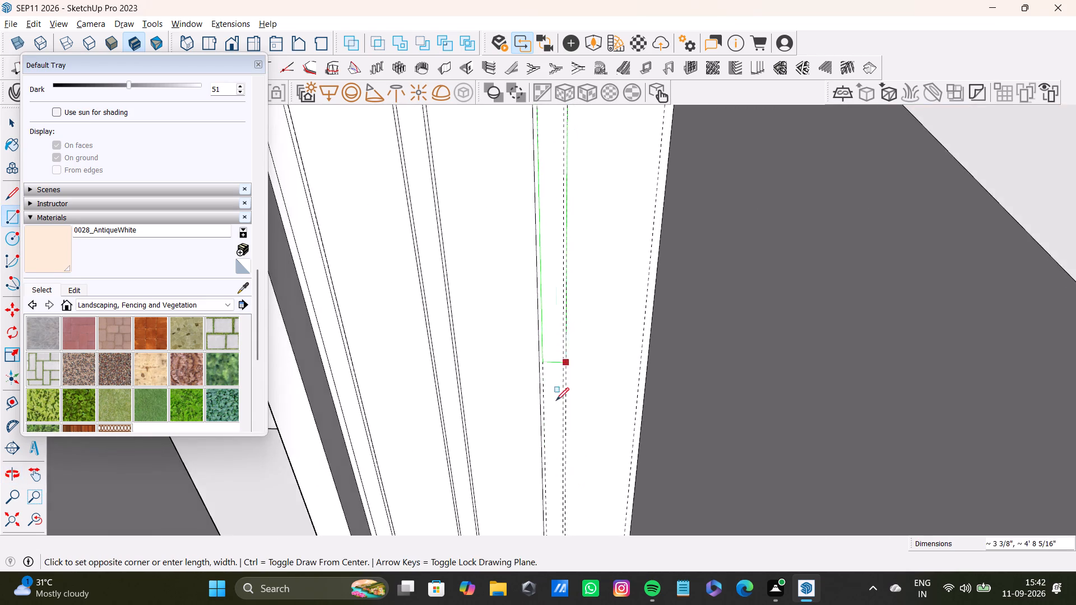
pyautogui.scroll(2, 552, 473)
pyautogui.moveTo(574, 491); pyautogui.dragTo(558, 334, button='middle')
pyautogui.scroll(2, 552, 486)
pyautogui.press('Left')
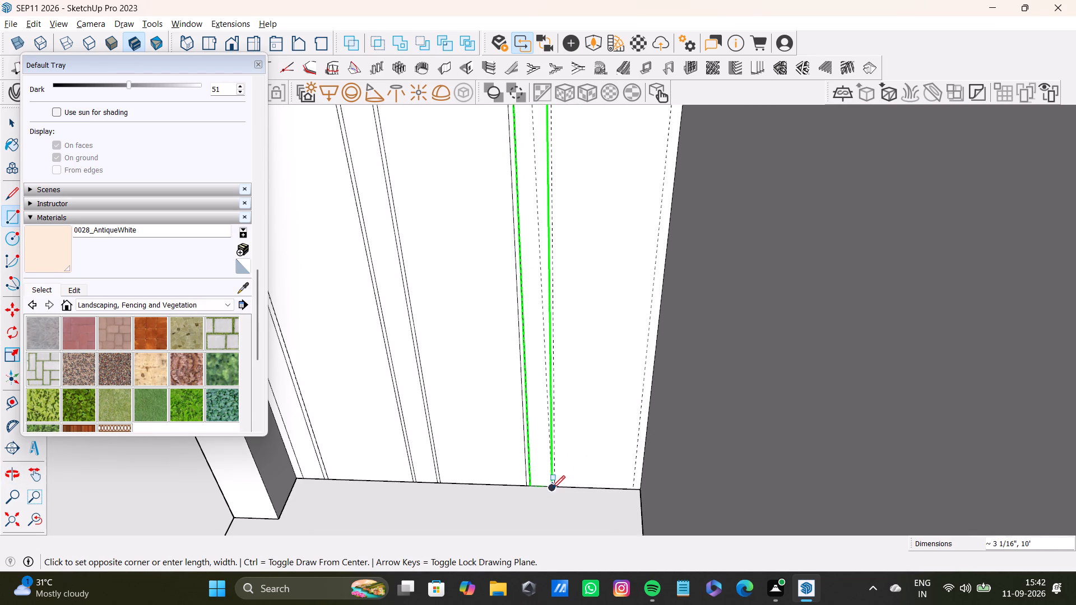
pyautogui.scroll(9, 552, 483)
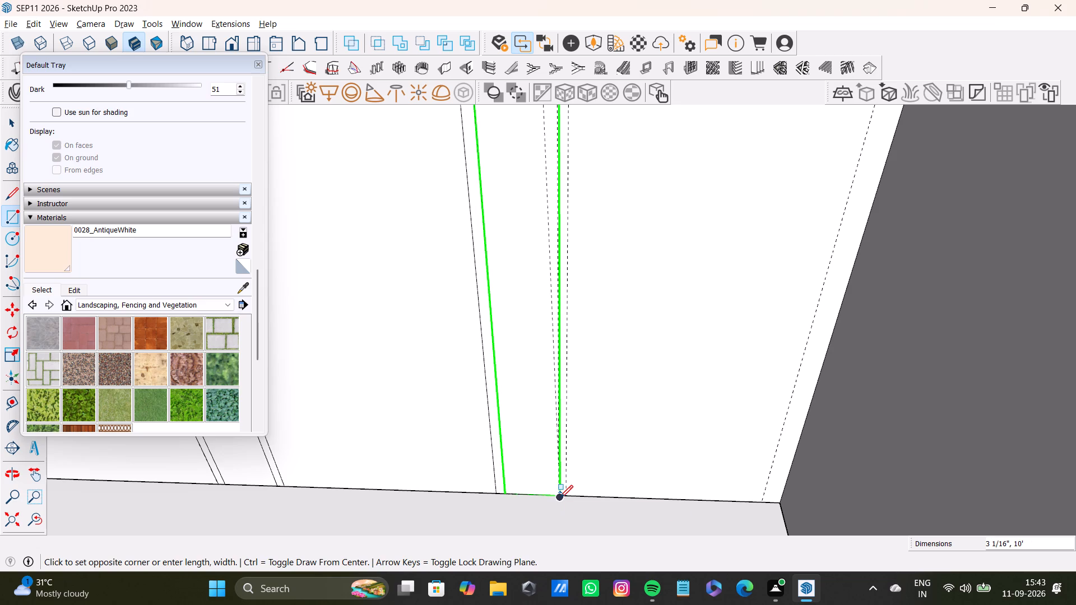
pyautogui.click(560, 498)
# Draw the last full-height rectangle, about 10 3/4" wide and 10' high, from the third 3" strip's neighbouring guide to the far 1" guide.
pyautogui.scroll(-9, 533, 464)
pyautogui.keyDown('shift'); pyautogui.scroll(-3, 537, 201); pyautogui.keyUp('shift')
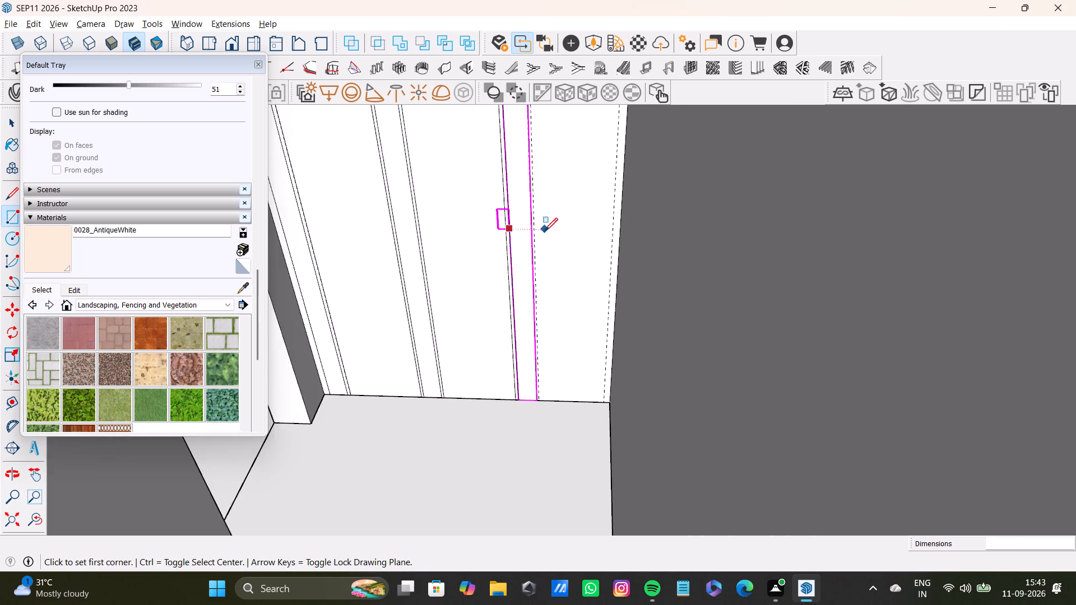
pyautogui.keyDown('shift'); pyautogui.scroll(-5, 545, 231); pyautogui.keyUp('shift')
pyautogui.keyDown('shift'); pyautogui.moveTo(538, 206); pyautogui.dragTo(608, 488, button='middle'); pyautogui.keyUp('shift')
pyautogui.scroll(3, 610, 250)
pyautogui.keyDown('shift'); pyautogui.moveTo(647, 208); pyautogui.dragTo(591, 494, button='middle'); pyautogui.keyUp('shift')
pyautogui.scroll(4, 575, 399)
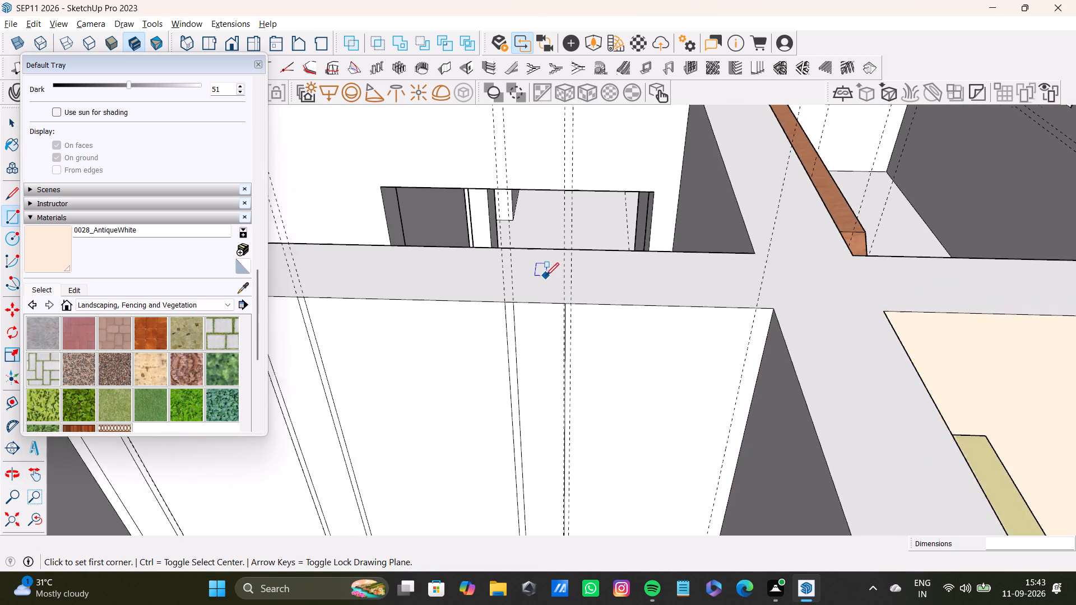
pyautogui.scroll(6, 546, 276)
pyautogui.click(582, 295)
pyautogui.scroll(-4, 711, 439)
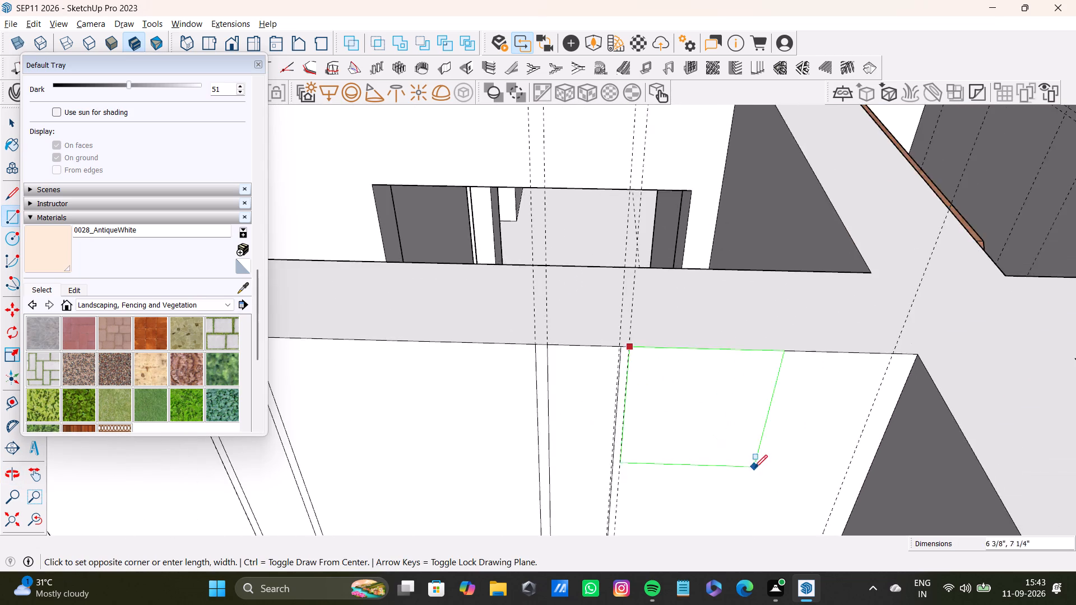
pyautogui.keyDown('shift'); pyautogui.moveTo(755, 466); pyautogui.dragTo(684, 227, button='middle'); pyautogui.keyUp('shift')
pyautogui.scroll(-3, 704, 357)
pyautogui.moveTo(712, 432); pyautogui.dragTo(675, 148, button='middle')
pyautogui.scroll(-2, 683, 276)
pyautogui.moveTo(657, 353); pyautogui.dragTo(679, 147, button='middle')
pyautogui.scroll(3, 658, 360)
pyautogui.keyDown('shift'); pyautogui.moveTo(658, 422); pyautogui.dragTo(658, 109, button='middle'); pyautogui.keyUp('shift')
pyautogui.scroll(2, 657, 278)
pyautogui.keyDown('shift'); pyautogui.moveTo(652, 321); pyautogui.dragTo(641, 367, button='middle'); pyautogui.keyUp('shift')
pyautogui.scroll(7, 615, 388)
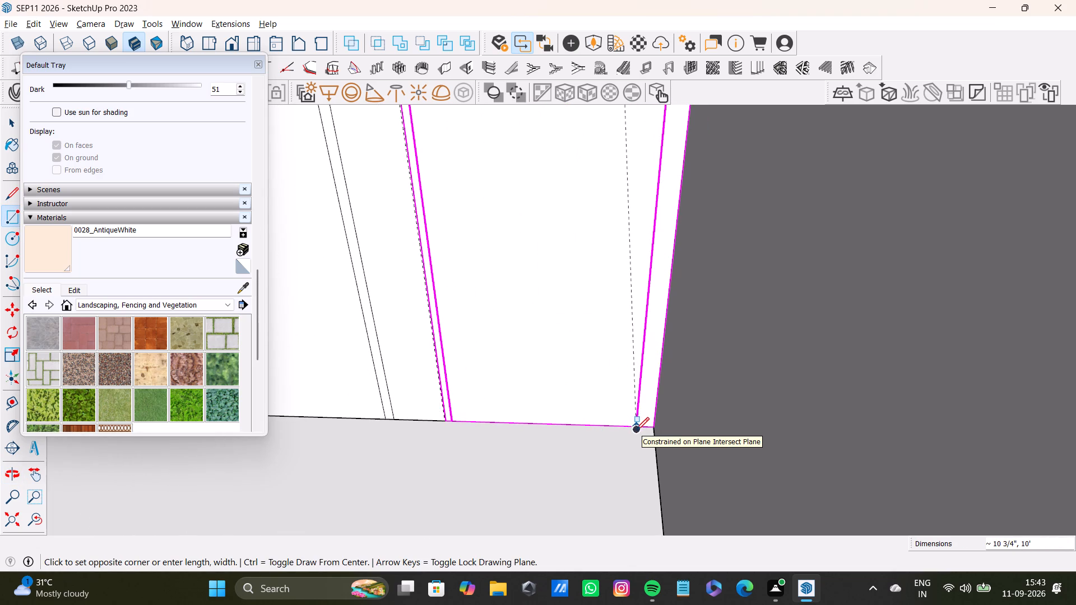
pyautogui.click(636, 430)
pyautogui.scroll(-9, 516, 401)
pyautogui.press('space')
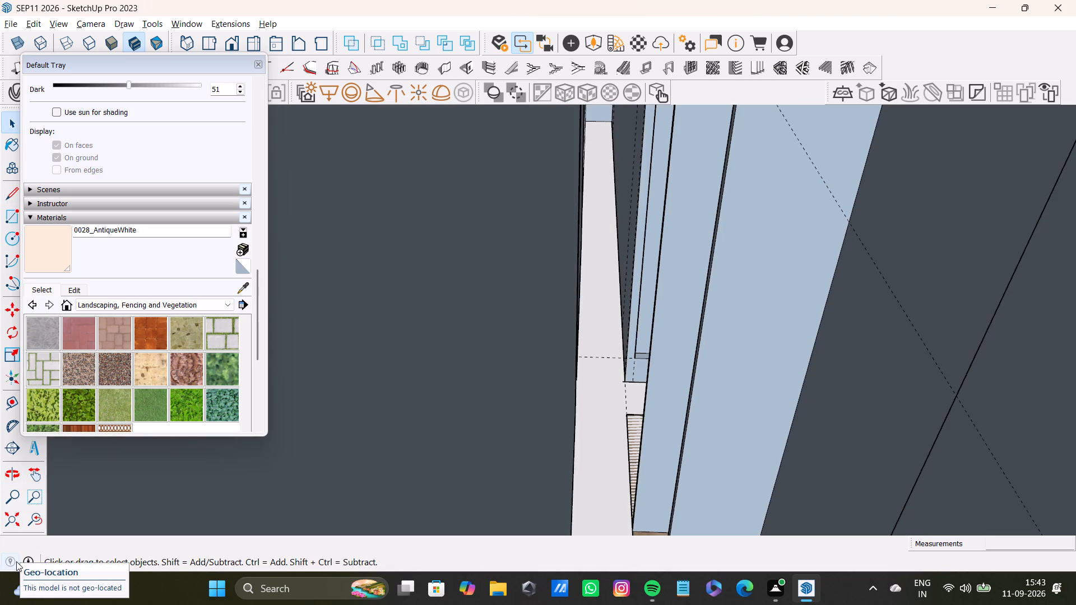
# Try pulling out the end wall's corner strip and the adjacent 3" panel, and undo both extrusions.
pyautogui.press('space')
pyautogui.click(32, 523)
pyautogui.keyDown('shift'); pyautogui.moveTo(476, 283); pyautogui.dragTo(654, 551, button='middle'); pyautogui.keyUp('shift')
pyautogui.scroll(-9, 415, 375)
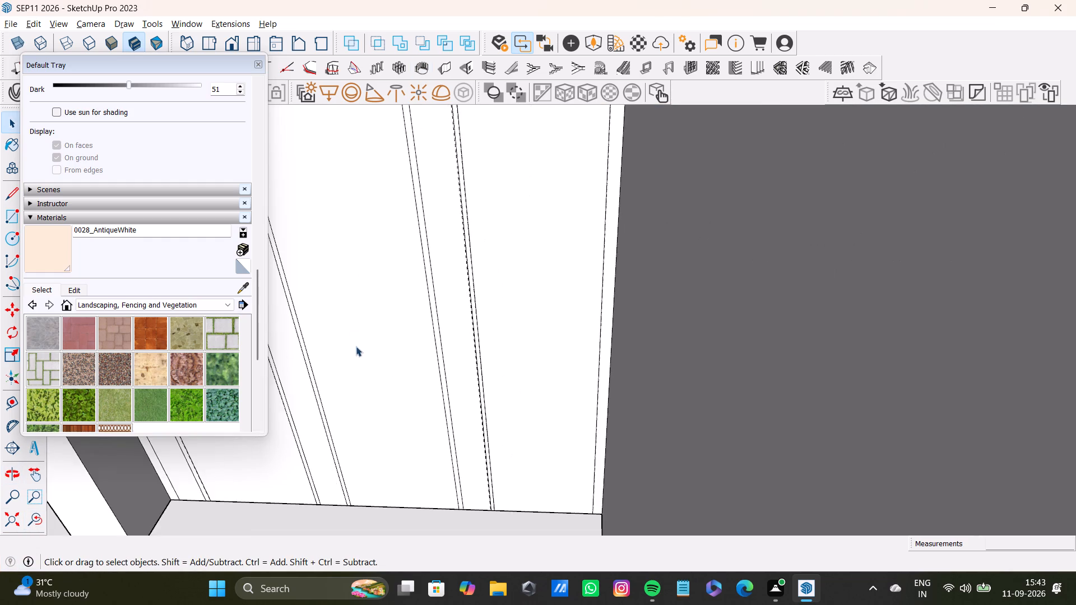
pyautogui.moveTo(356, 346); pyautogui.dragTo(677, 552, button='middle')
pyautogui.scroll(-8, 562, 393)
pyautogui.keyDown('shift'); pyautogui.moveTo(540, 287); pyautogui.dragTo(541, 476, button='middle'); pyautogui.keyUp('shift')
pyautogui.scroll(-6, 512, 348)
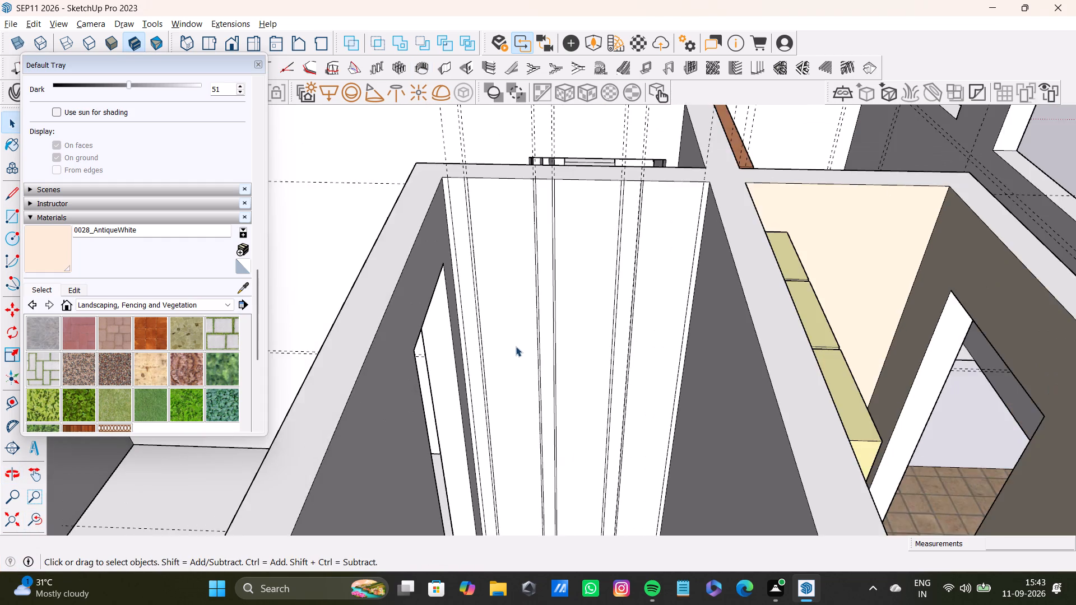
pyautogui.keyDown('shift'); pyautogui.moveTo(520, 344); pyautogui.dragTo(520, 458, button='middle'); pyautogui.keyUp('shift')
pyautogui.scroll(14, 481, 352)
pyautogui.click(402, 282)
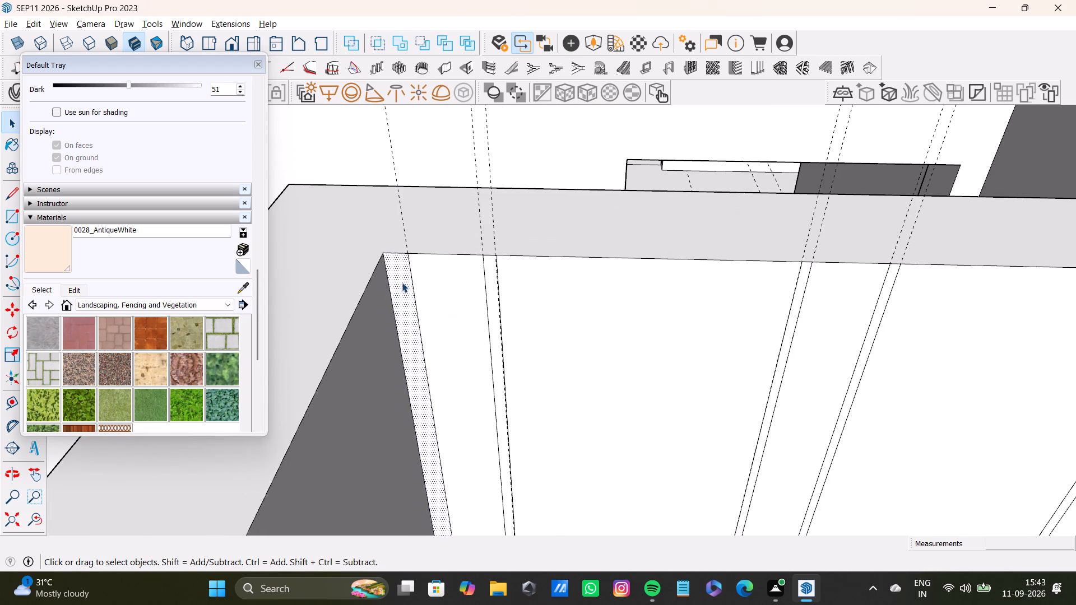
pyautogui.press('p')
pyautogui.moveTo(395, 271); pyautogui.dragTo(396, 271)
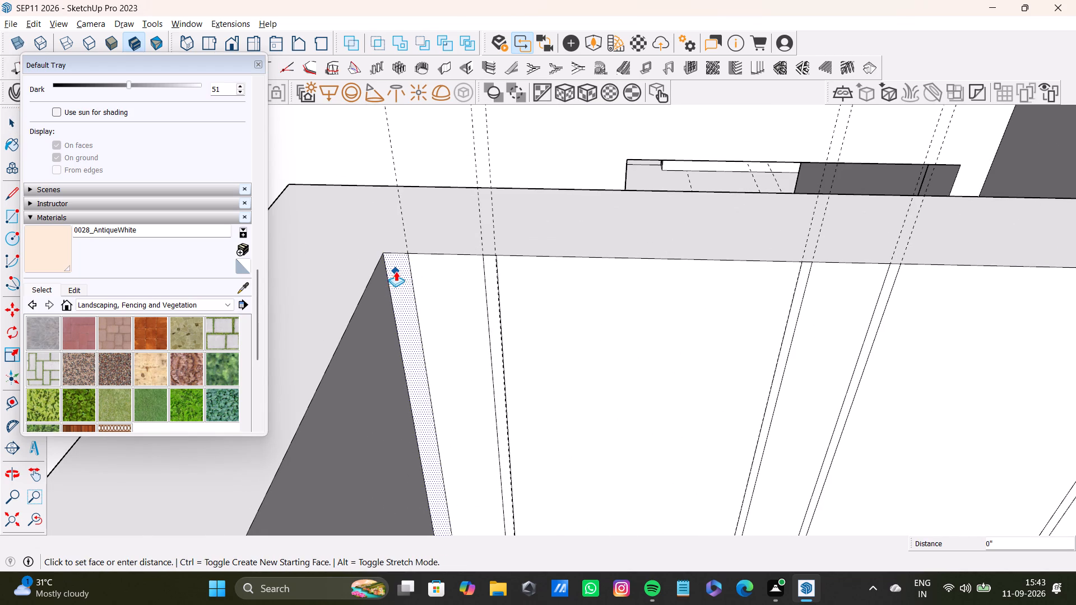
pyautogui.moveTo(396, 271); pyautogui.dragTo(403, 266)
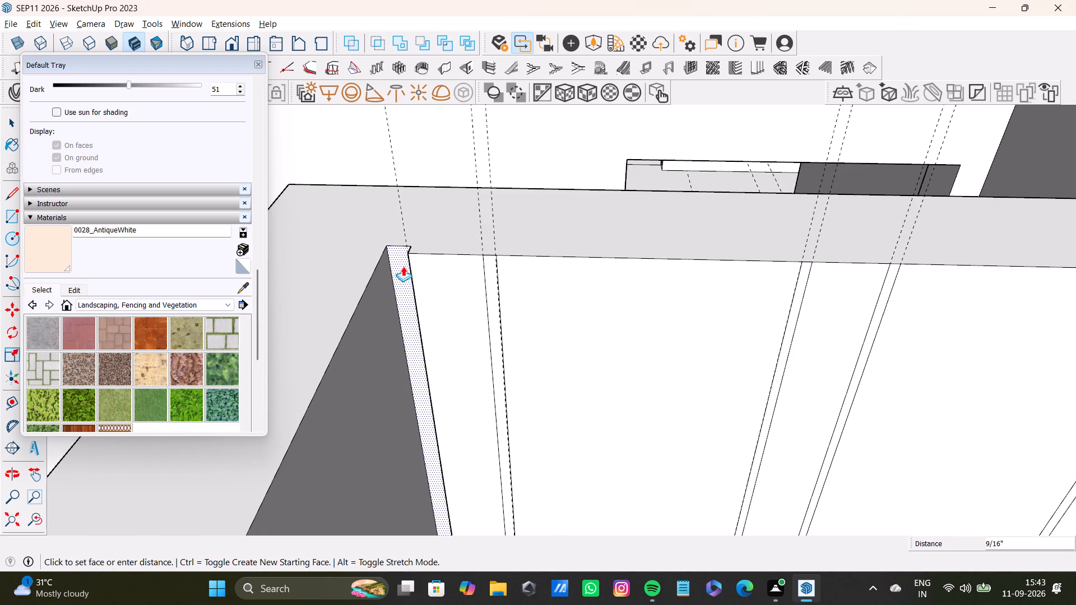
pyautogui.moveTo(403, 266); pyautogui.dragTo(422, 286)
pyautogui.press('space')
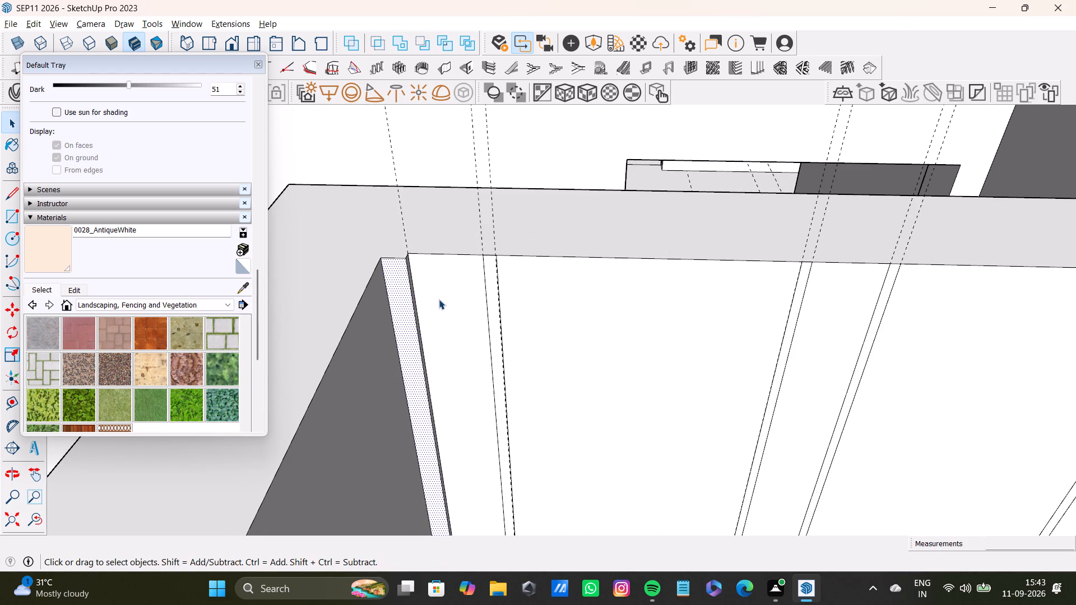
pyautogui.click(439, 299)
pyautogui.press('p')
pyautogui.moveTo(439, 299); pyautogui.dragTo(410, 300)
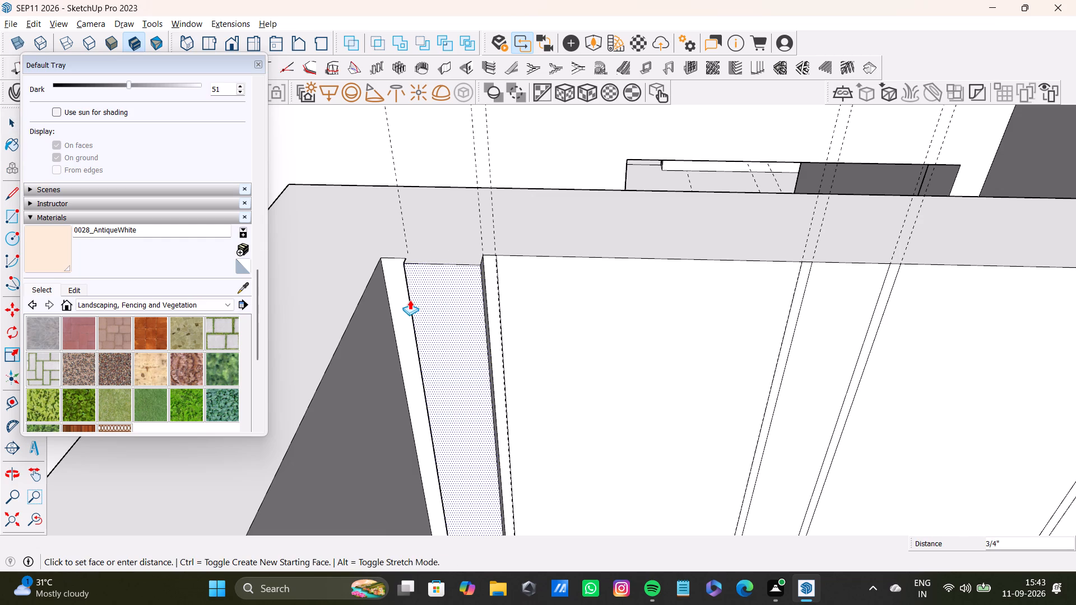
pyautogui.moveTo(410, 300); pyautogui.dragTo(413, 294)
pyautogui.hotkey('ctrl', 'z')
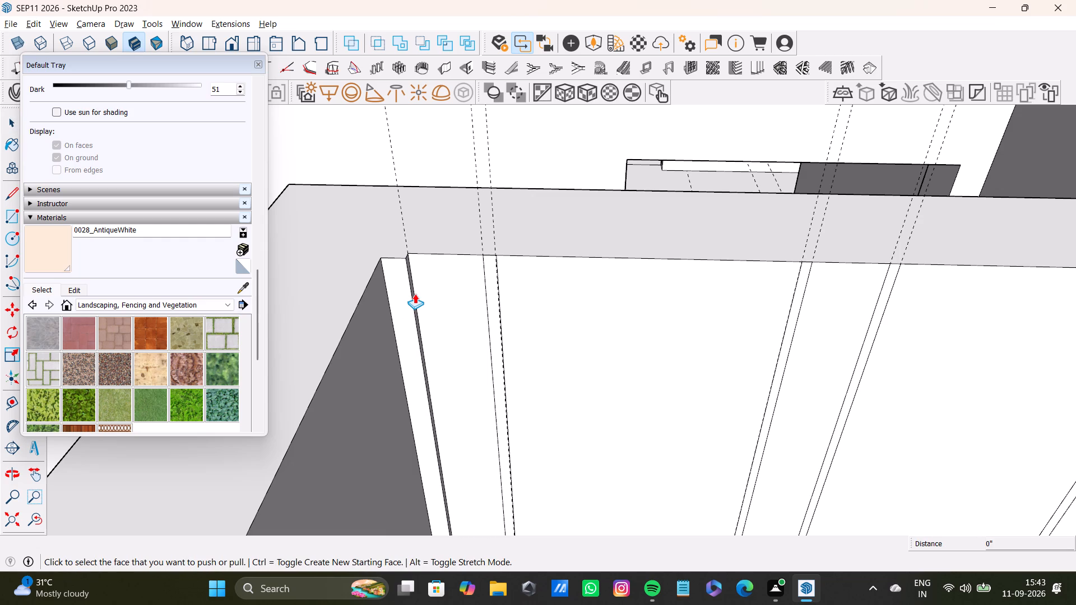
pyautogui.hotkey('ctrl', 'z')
# Push/Pull the six alternating 3" and wide panel faces about 1/4" out from the narrow room's end wall.
pyautogui.moveTo(432, 287); pyautogui.dragTo(425, 289)
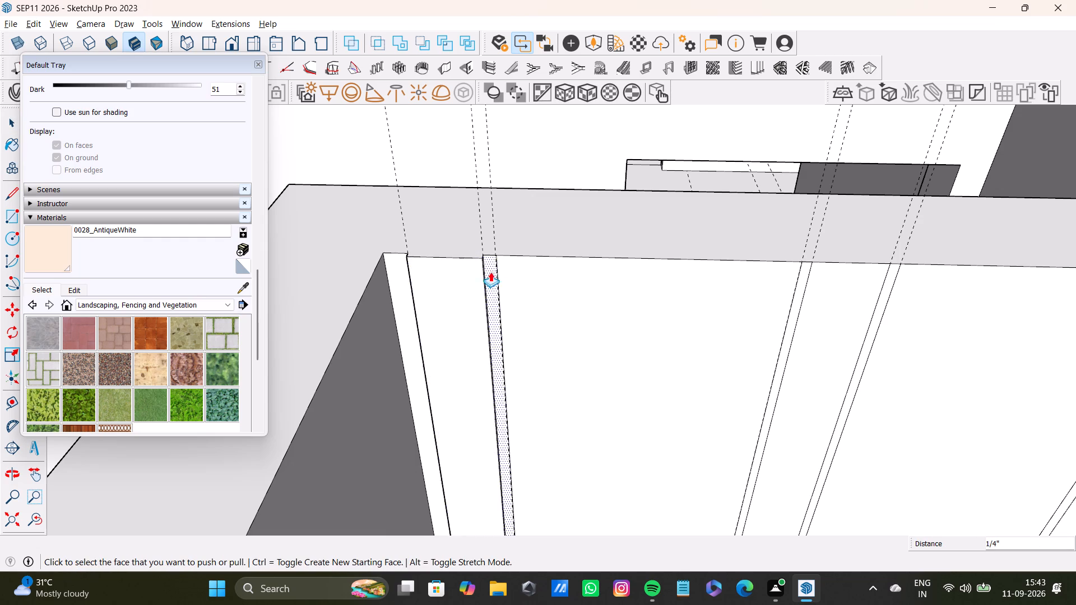
pyautogui.moveTo(516, 269); pyautogui.dragTo(477, 269)
pyautogui.scroll(-3, 670, 322)
pyautogui.keyDown('shift'); pyautogui.moveTo(656, 321); pyautogui.dragTo(381, 278, button='middle'); pyautogui.keyUp('shift')
pyautogui.scroll(3, 483, 279)
pyautogui.moveTo(515, 273); pyautogui.dragTo(449, 268)
pyautogui.scroll(-3, 555, 268)
pyautogui.keyDown('shift'); pyautogui.moveTo(516, 272); pyautogui.dragTo(366, 273, button='middle'); pyautogui.keyUp('shift')
pyautogui.moveTo(445, 257); pyautogui.dragTo(416, 264)
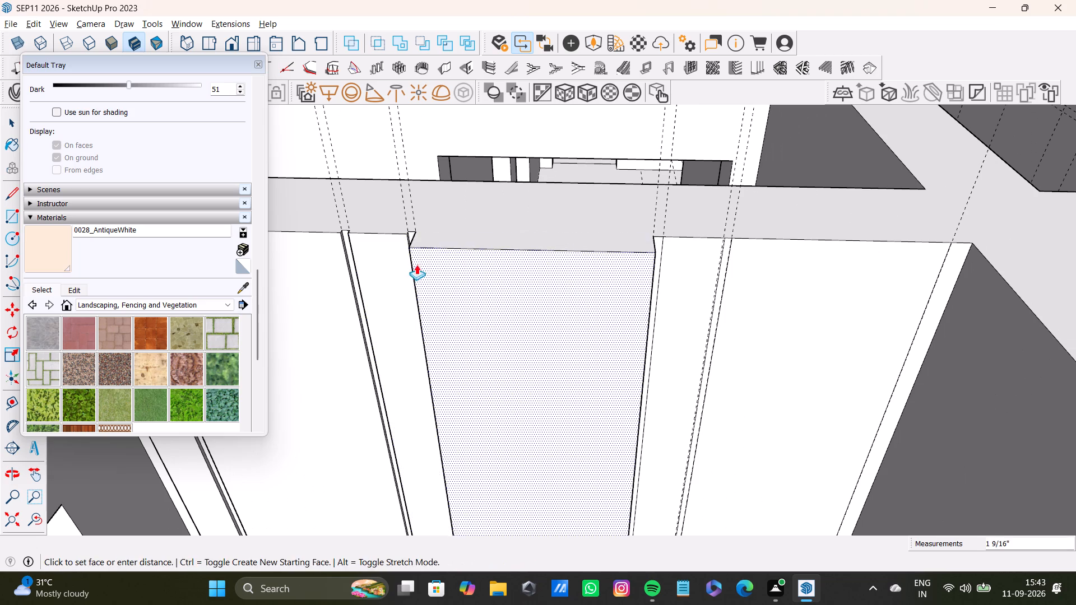
pyautogui.moveTo(416, 264); pyautogui.dragTo(389, 259)
pyautogui.keyDown('shift'); pyautogui.moveTo(646, 286); pyautogui.dragTo(447, 288, button='middle'); pyautogui.keyUp('shift')
pyautogui.moveTo(488, 278); pyautogui.dragTo(406, 273)
pyautogui.keyDown('shift'); pyautogui.moveTo(569, 269); pyautogui.dragTo(523, 273); pyautogui.keyUp('shift')
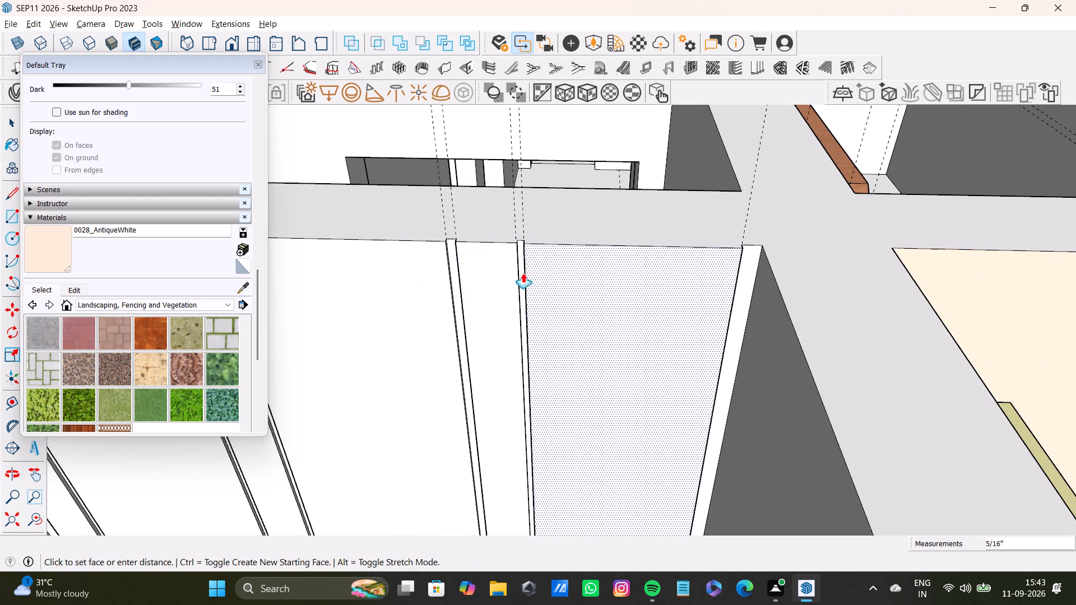
pyautogui.keyDown('shift'); pyautogui.moveTo(523, 273); pyautogui.dragTo(483, 271); pyautogui.keyUp('shift')
# Place a vertical guide on the adjoining long wall, 1" from its corner edge with the panelled end wall.
pyautogui.scroll(-4, 483, 271)
pyautogui.moveTo(470, 298); pyautogui.dragTo(528, 464, button='middle')
pyautogui.scroll(-4, 423, 457)
pyautogui.keyDown('shift'); pyautogui.moveTo(423, 454); pyautogui.dragTo(496, 278, button='middle'); pyautogui.keyUp('shift')
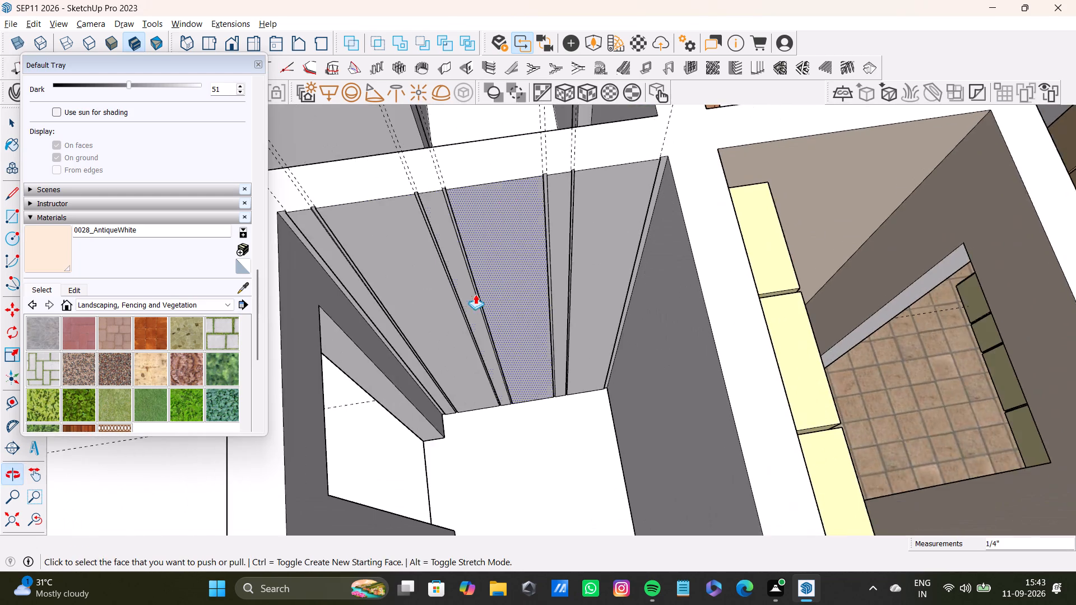
pyautogui.scroll(-8, 472, 296)
pyautogui.moveTo(456, 332); pyautogui.dragTo(273, 376, button='middle')
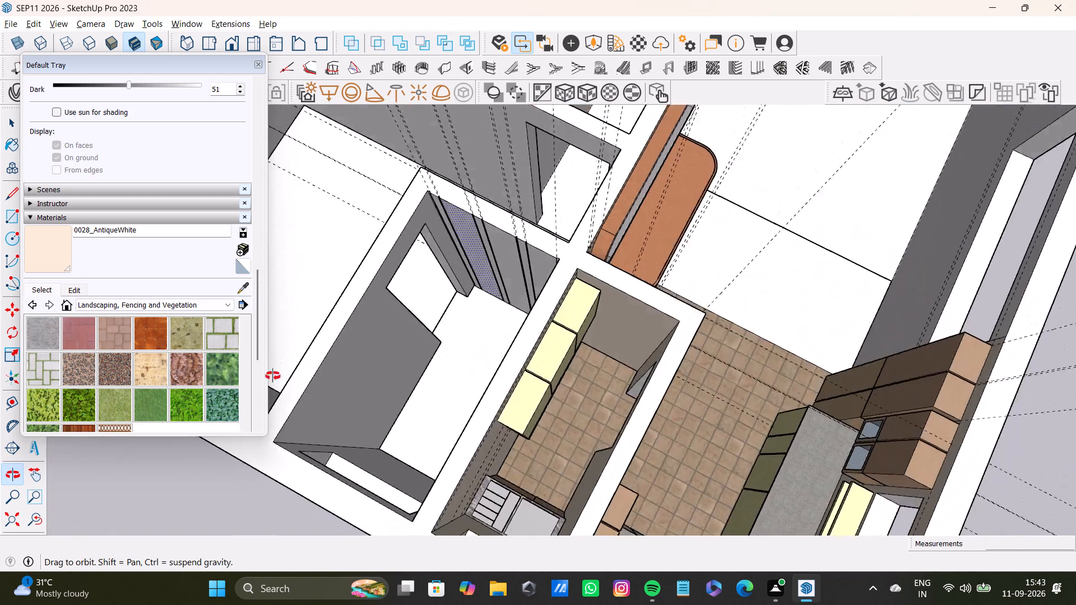
pyautogui.moveTo(273, 376); pyautogui.dragTo(480, 243, button='middle')
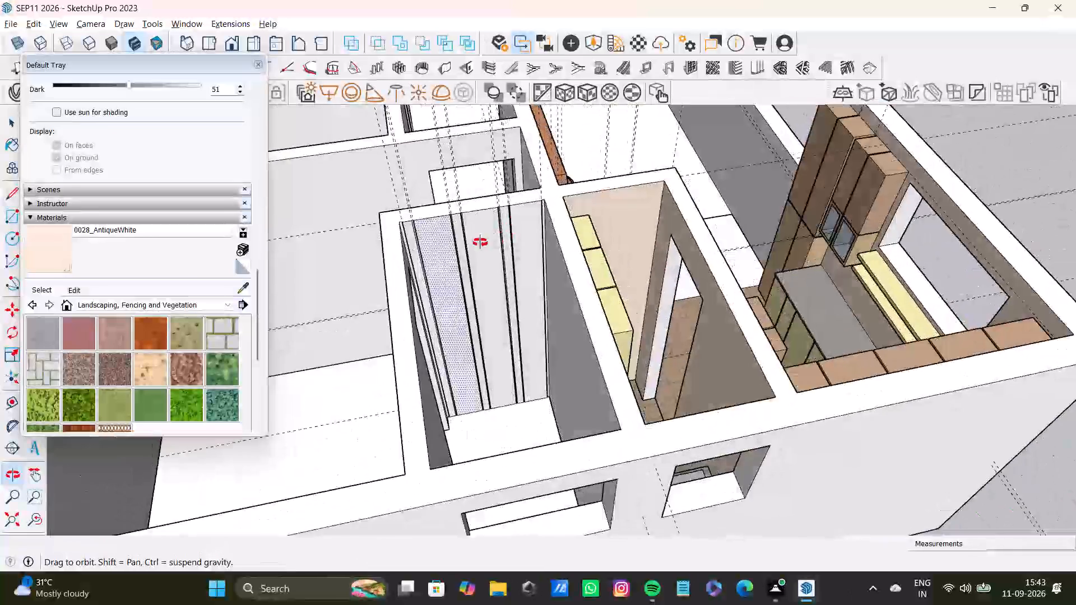
pyautogui.moveTo(480, 243); pyautogui.dragTo(760, 312, button='middle')
pyautogui.scroll(6, 585, 329)
pyautogui.keyDown('shift'); pyautogui.moveTo(583, 330); pyautogui.dragTo(518, 359, button='middle'); pyautogui.keyUp('shift')
pyautogui.scroll(3, 503, 366)
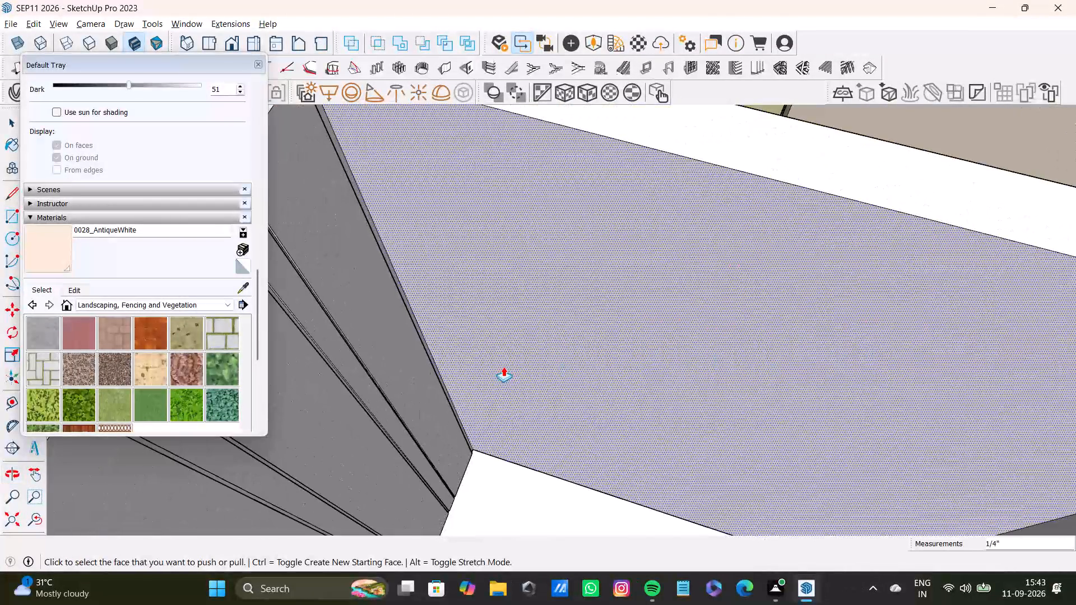
pyautogui.scroll(-8, 452, 302)
pyautogui.press('space')
pyautogui.scroll(5, 447, 302)
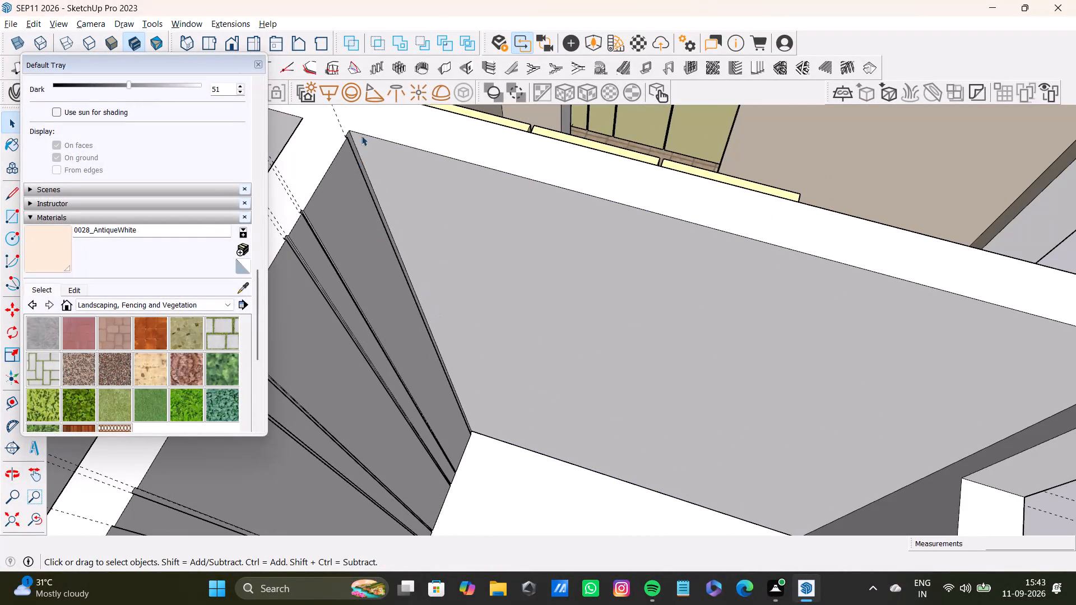
pyautogui.scroll(9, 345, 124)
pyautogui.press('r')
pyautogui.press('space')
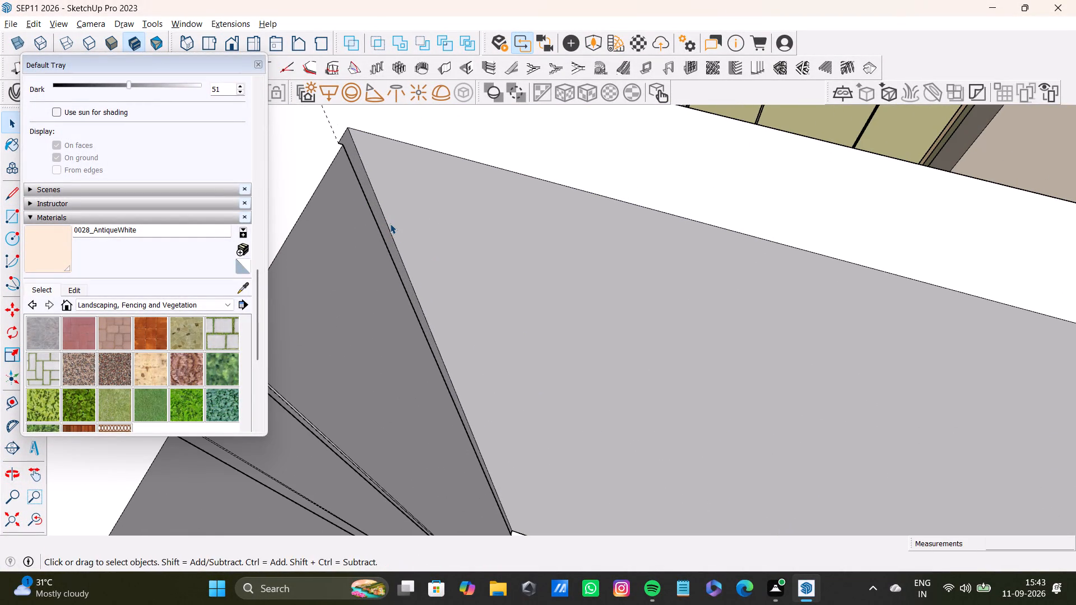
pyautogui.press('t')
pyautogui.scroll(5, 393, 223)
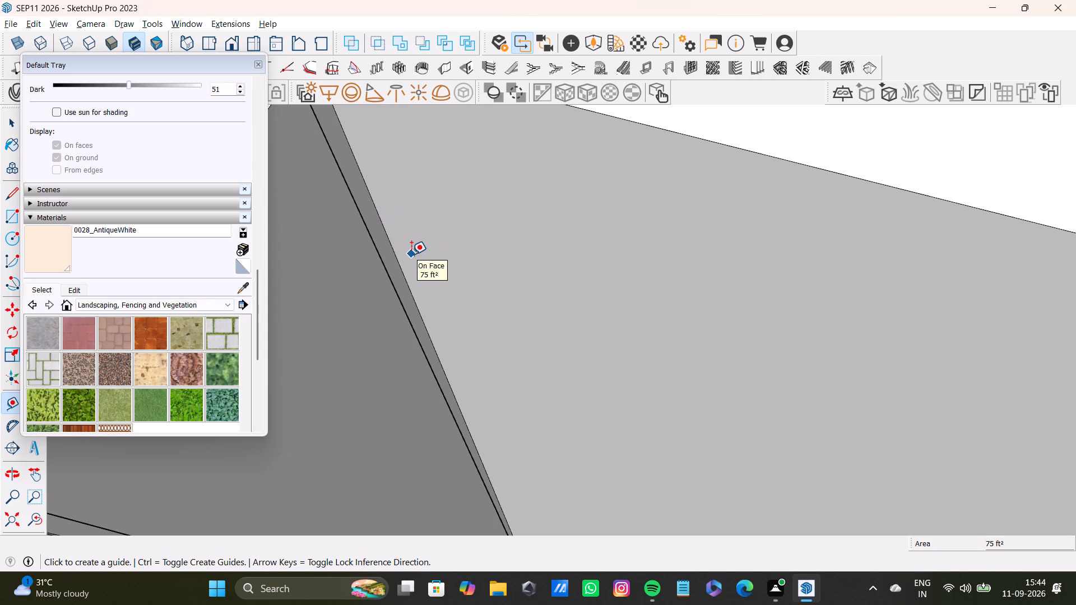
pyautogui.scroll(1, 391, 307)
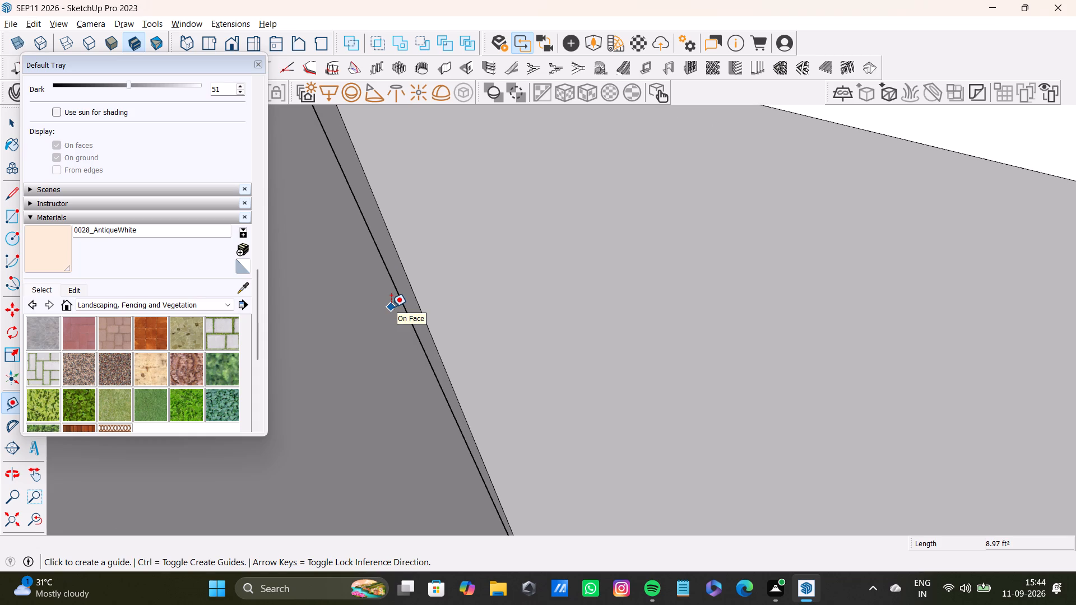
pyautogui.click(428, 325)
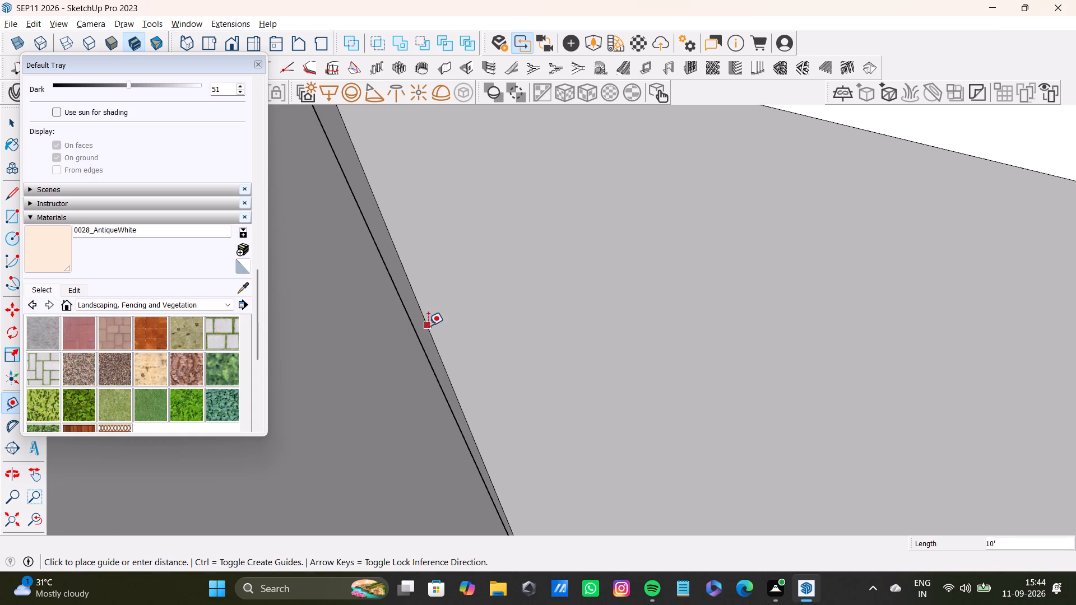
pyautogui.scroll(-7, 460, 336)
pyautogui.middleClick(461, 340)
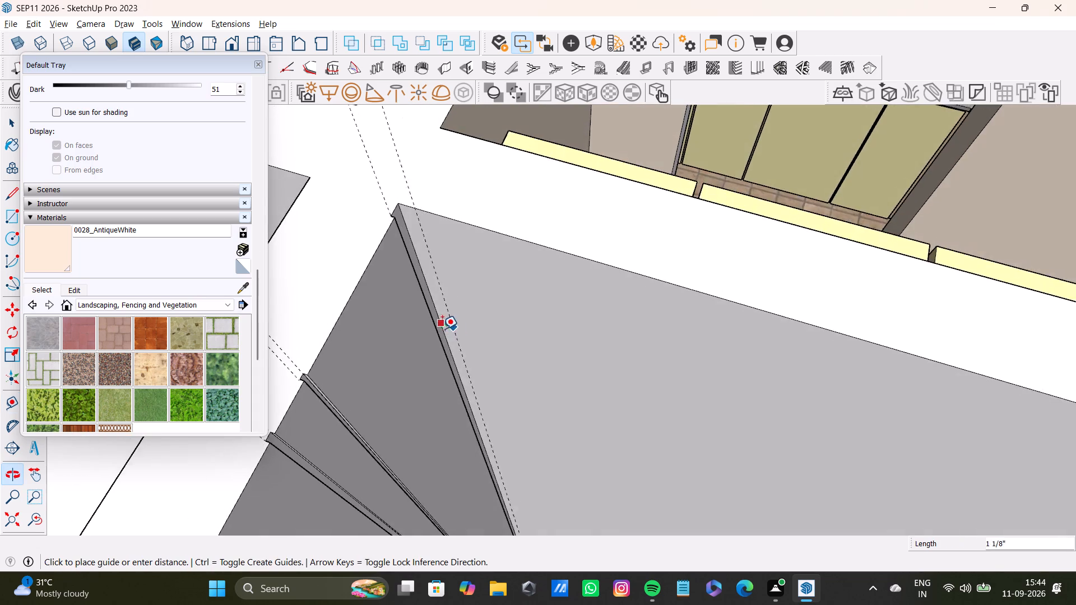
pyautogui.scroll(-4, 440, 328)
pyautogui.scroll(6, 452, 322)
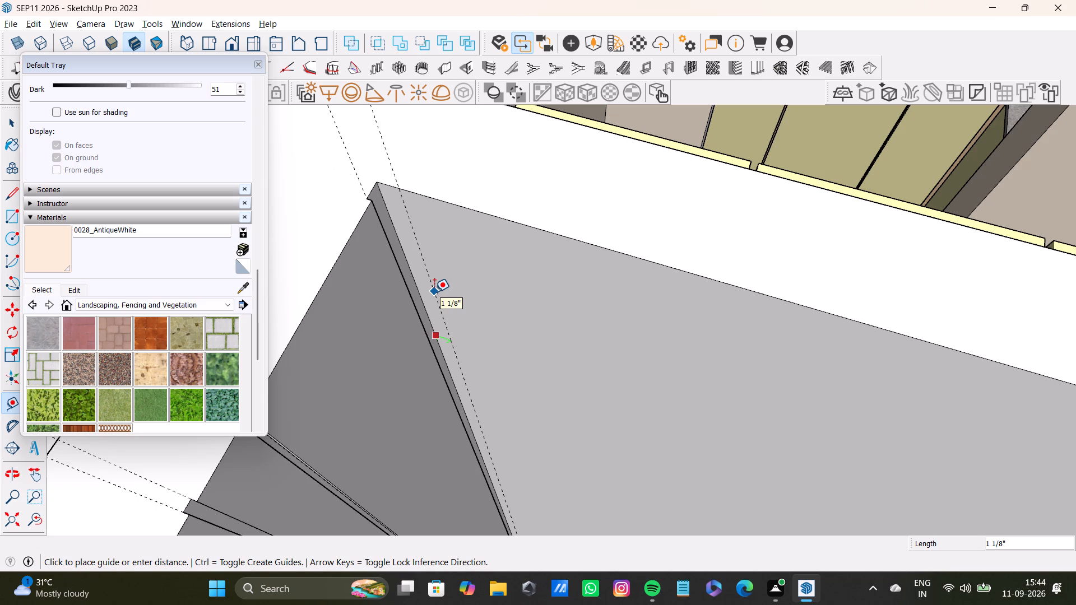
pyautogui.press('1')
pyautogui.hotkey('shift', '"')
pyautogui.press('Return')
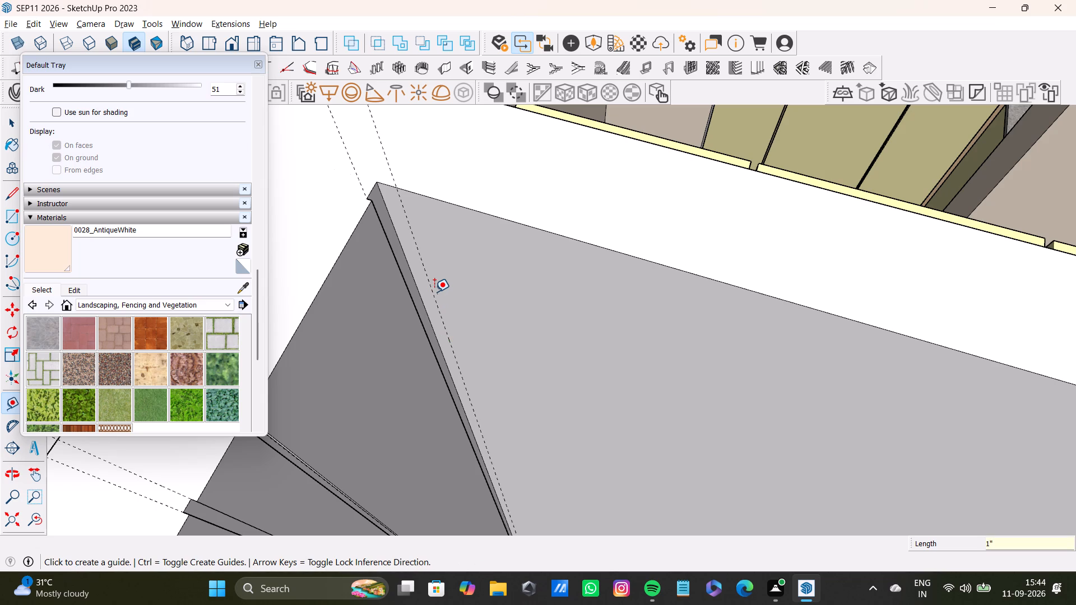
# Add vertical guides on the long wall 3" past the 1" guide and a further 0.4" beyond that.
pyautogui.scroll(-6, 418, 234)
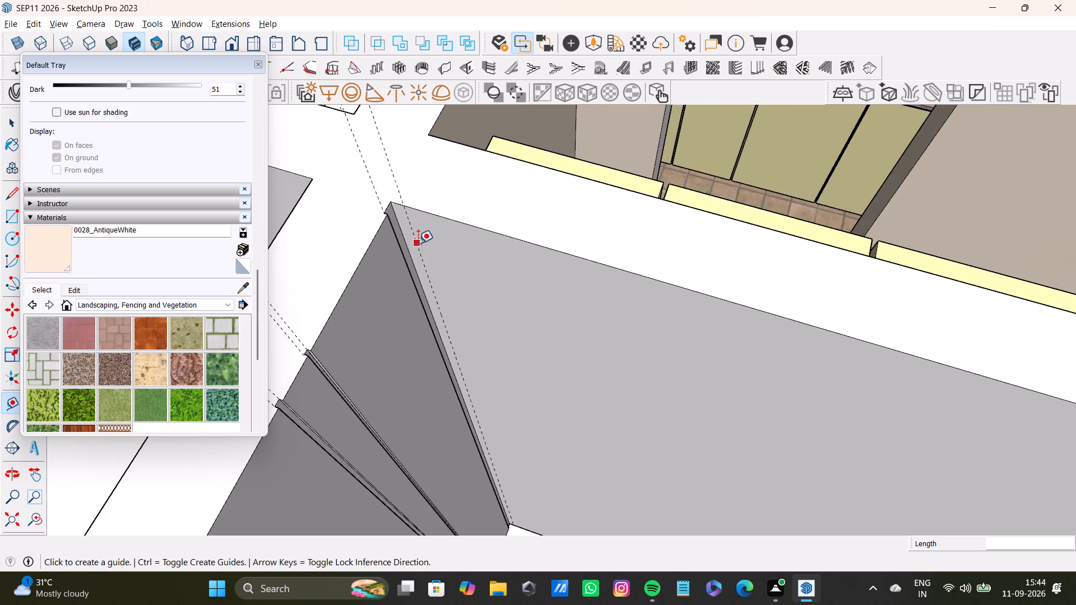
pyautogui.scroll(-2, 418, 243)
pyautogui.scroll(-4, 442, 301)
pyautogui.scroll(8, 440, 318)
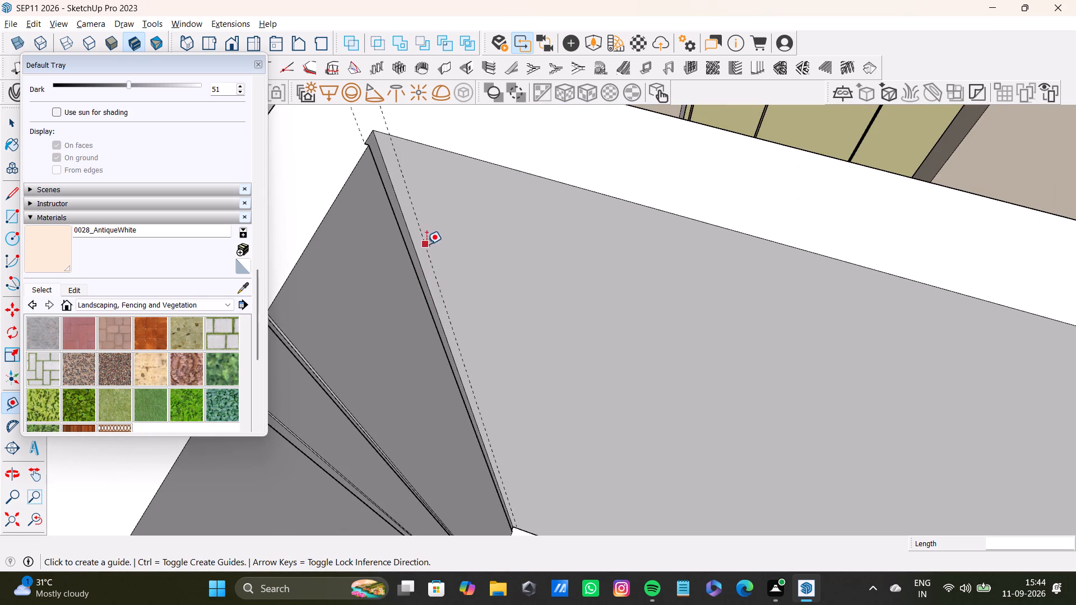
pyautogui.click(426, 244)
pyautogui.write('3"')
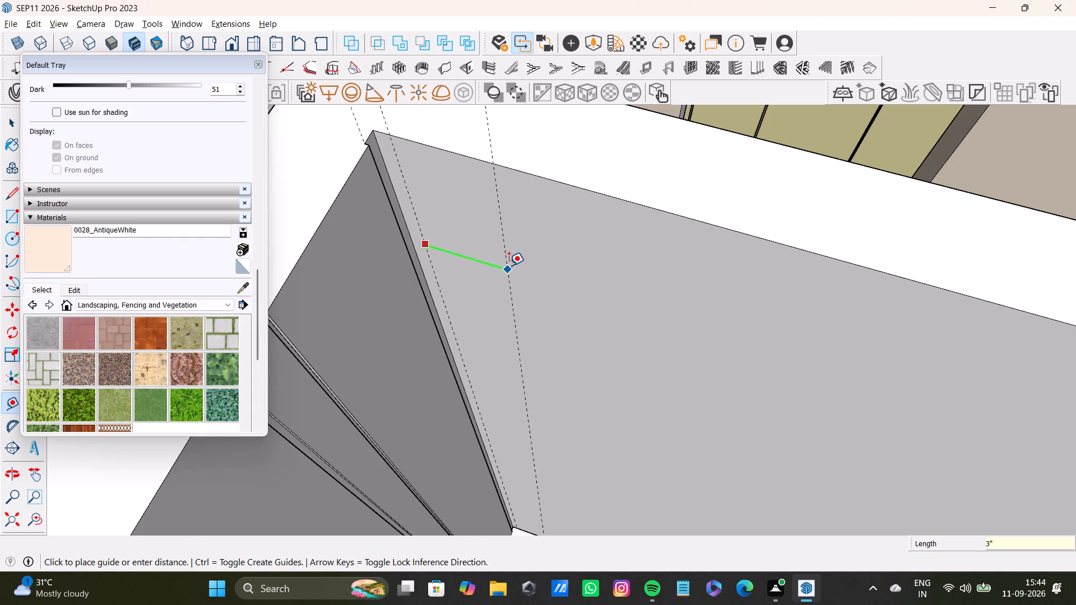
pyautogui.press('Return')
pyautogui.moveTo(479, 310); pyautogui.dragTo(491, 311)
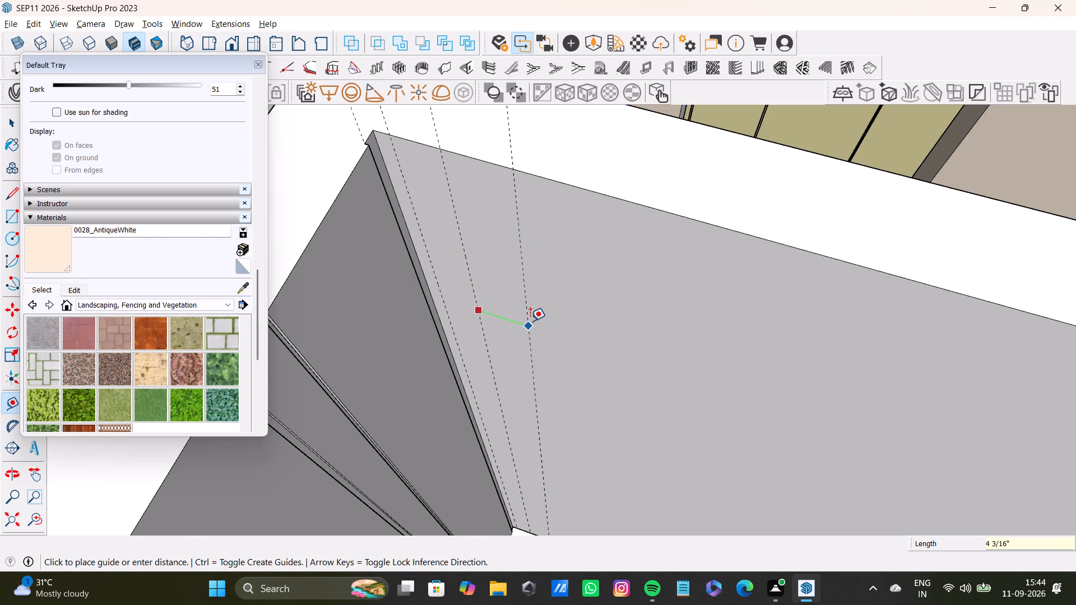
pyautogui.write('0.4"')
pyautogui.press('Return')
# Add vertical guides on the long wall 1' past the 0.4" guide and another 0.4" beyond that.
pyautogui.click(491, 353)
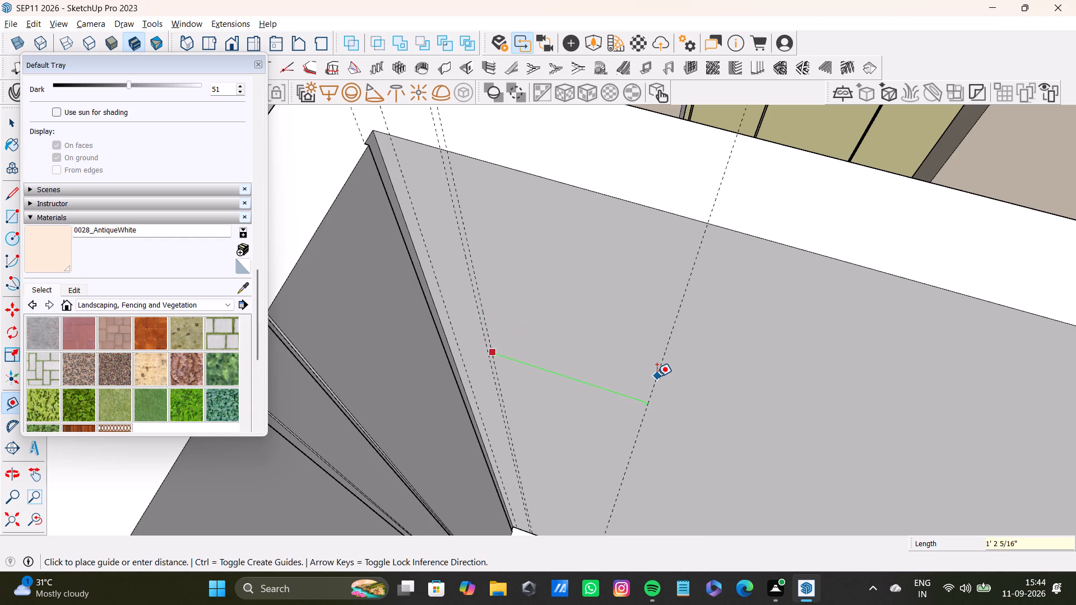
pyautogui.write("1'")
pyautogui.press('Return')
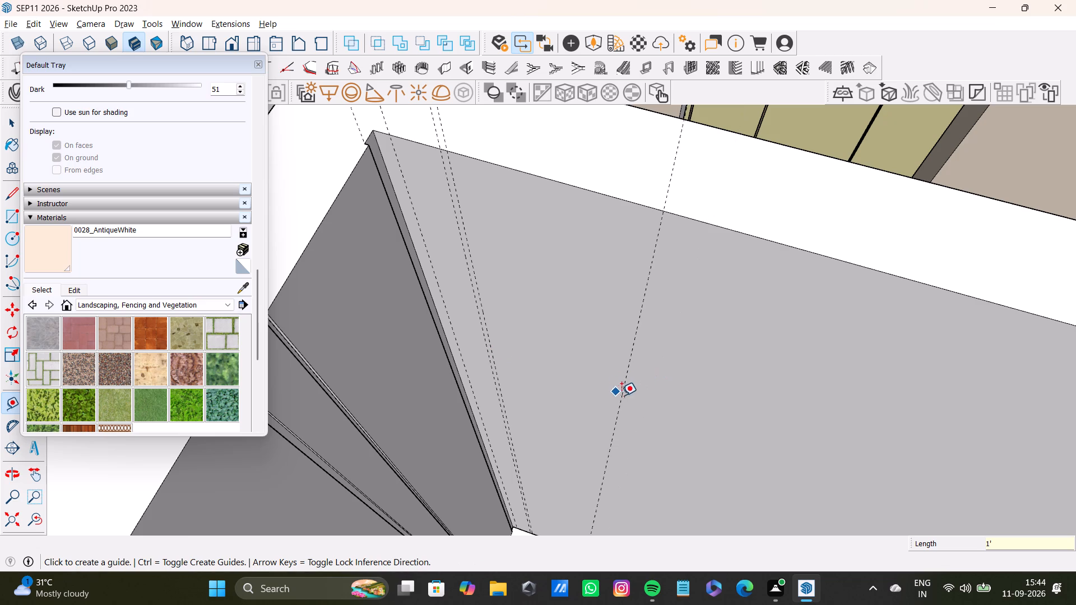
pyautogui.moveTo(624, 397); pyautogui.dragTo(631, 397)
pyautogui.write('0.')
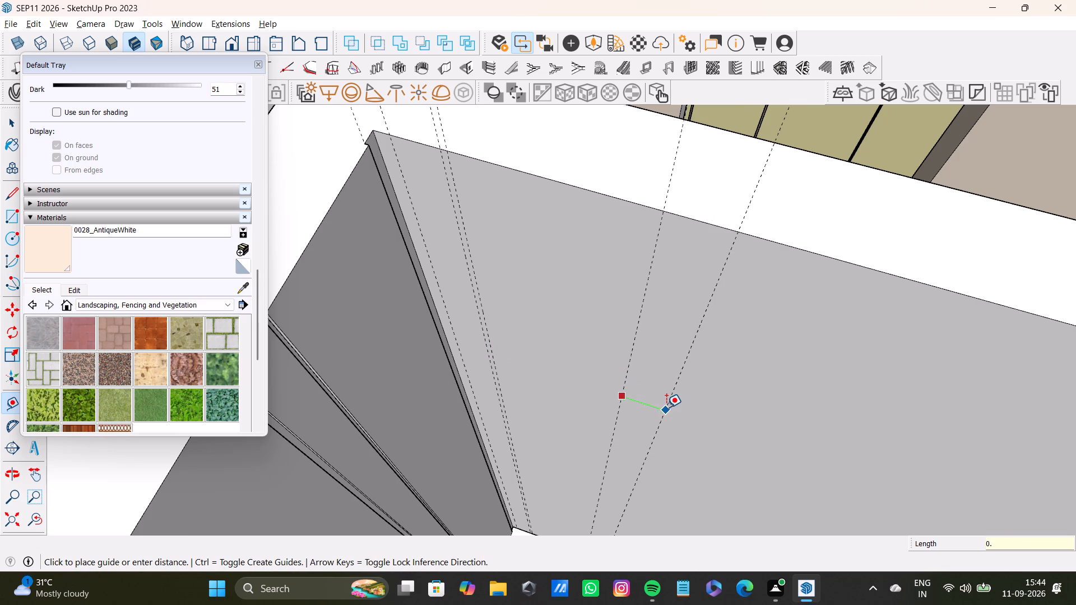
pyautogui.write('4"')
pyautogui.press('Return')
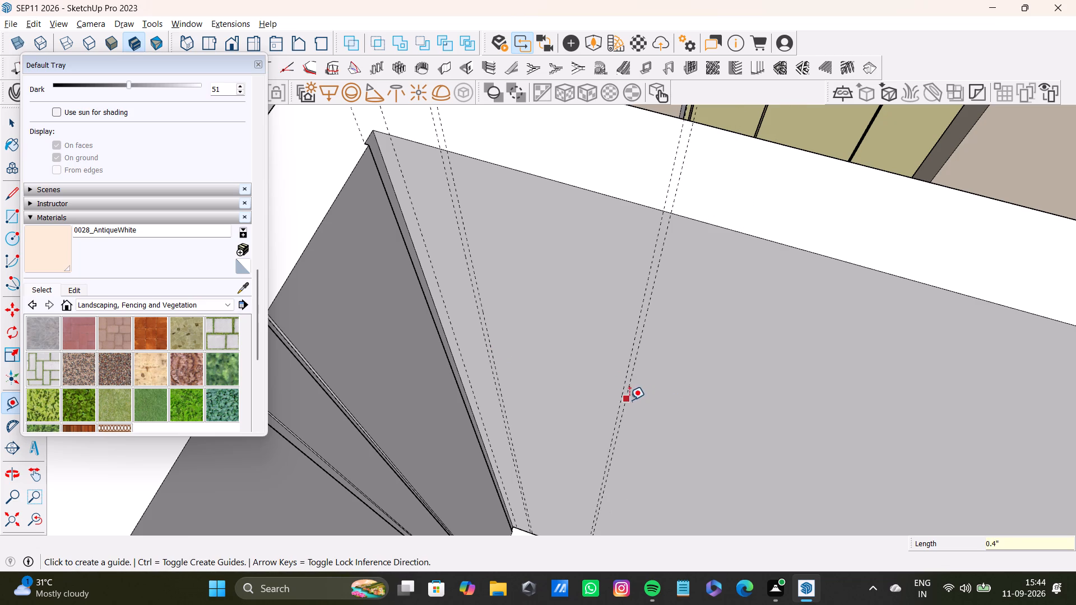
# Add a vertical guide on the long wall 3" past the second 0.4" guide.
pyautogui.click(629, 400)
pyautogui.press('3')
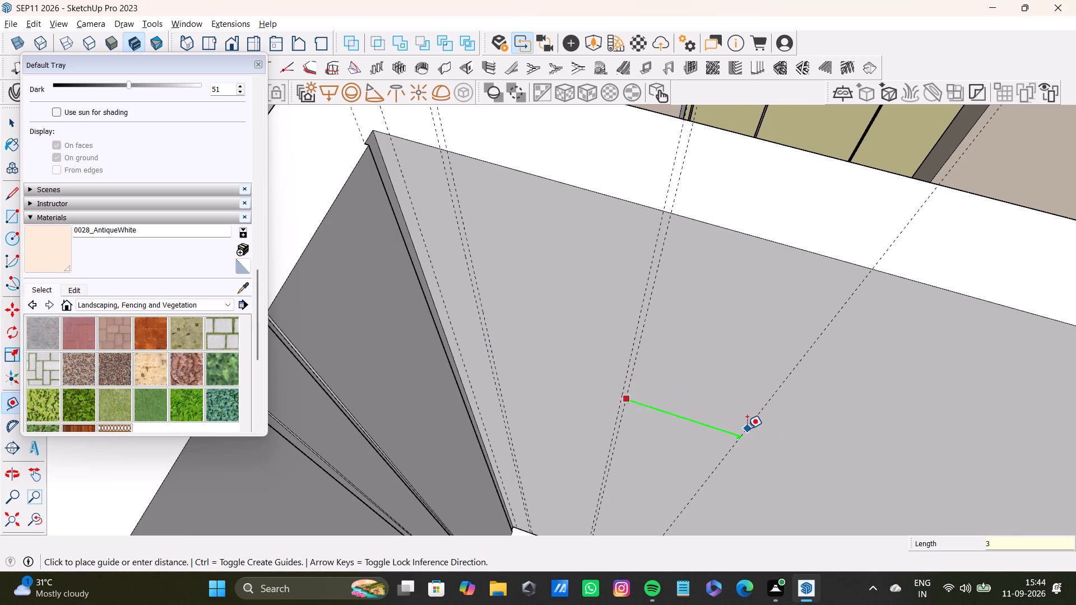
pyautogui.hotkey('shift', '"')
pyautogui.press('Return')
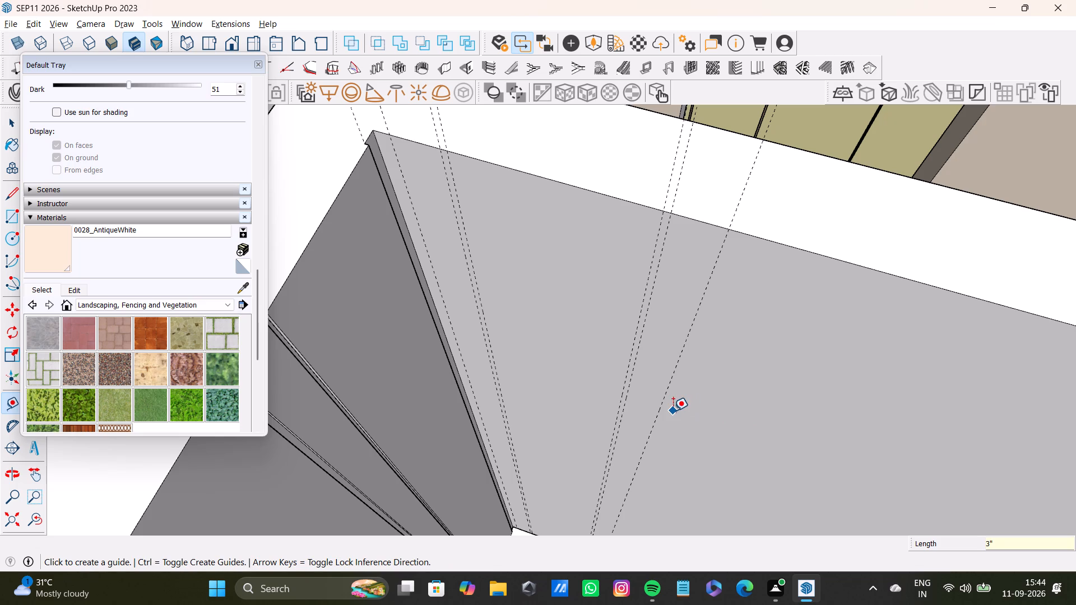
# Add a vertical guide on the long wall 0.4" past the last 3" guide.
pyautogui.click(664, 409)
pyautogui.write('0.')
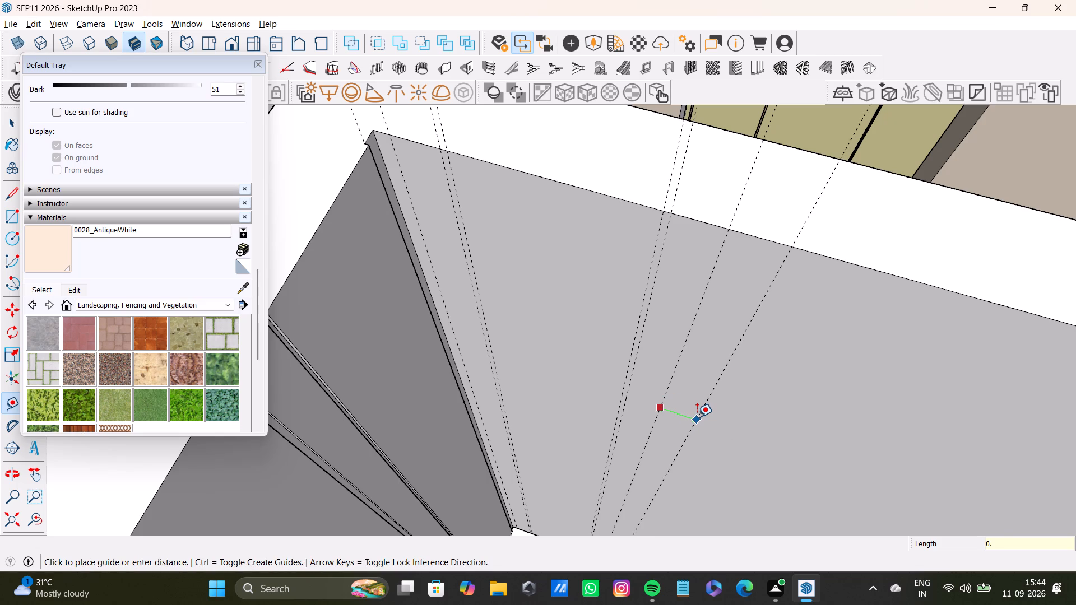
pyautogui.press('3')
pyautogui.press('BackSpace')
pyautogui.write('4"')
pyautogui.press('Return')
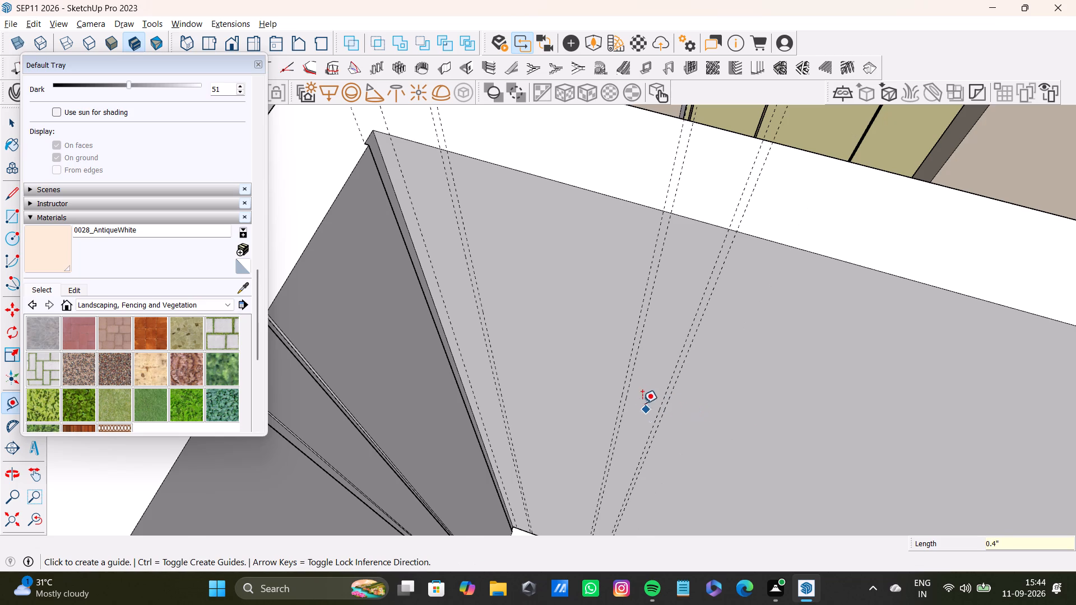
# Add a vertical guide on the long wall 1' past the outermost 0.4" guide.
pyautogui.scroll(-4, 644, 426)
pyautogui.keyDown('shift'); pyautogui.moveTo(656, 439); pyautogui.dragTo(636, 361, button='middle'); pyautogui.keyUp('shift')
pyautogui.scroll(4, 632, 361)
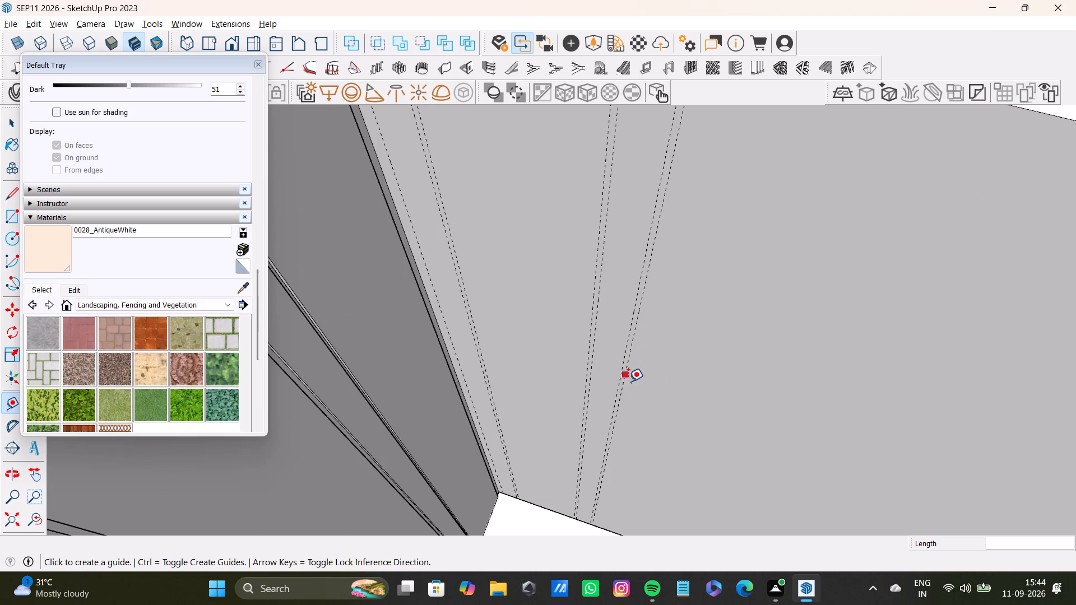
pyautogui.scroll(7, 624, 384)
pyautogui.moveTo(625, 380); pyautogui.dragTo(645, 385)
pyautogui.scroll(-4, 803, 432)
pyautogui.keyDown('shift'); pyautogui.moveTo(796, 427); pyautogui.dragTo(666, 405, button='middle'); pyautogui.keyUp('shift')
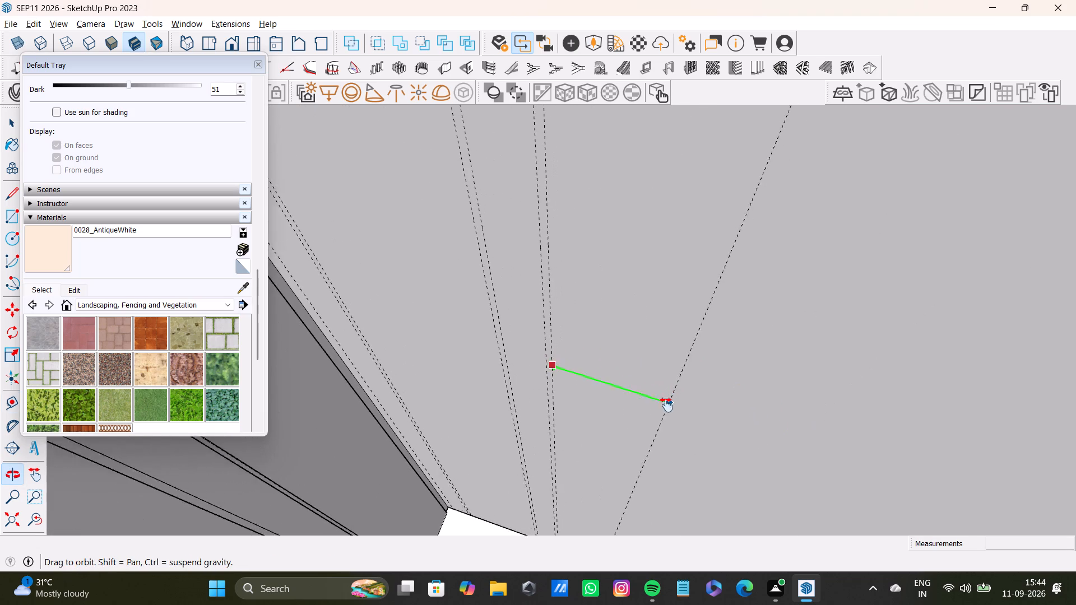
pyautogui.keyDown('shift'); pyautogui.moveTo(666, 405); pyautogui.dragTo(668, 421, button='middle'); pyautogui.keyUp('shift')
pyautogui.write("1'")
pyautogui.press('Return')
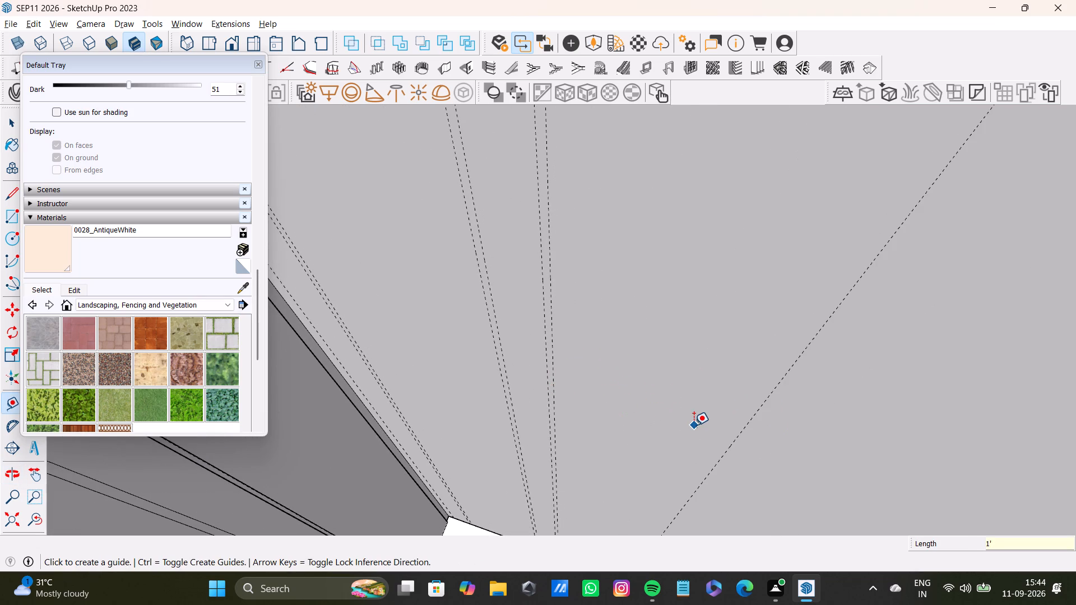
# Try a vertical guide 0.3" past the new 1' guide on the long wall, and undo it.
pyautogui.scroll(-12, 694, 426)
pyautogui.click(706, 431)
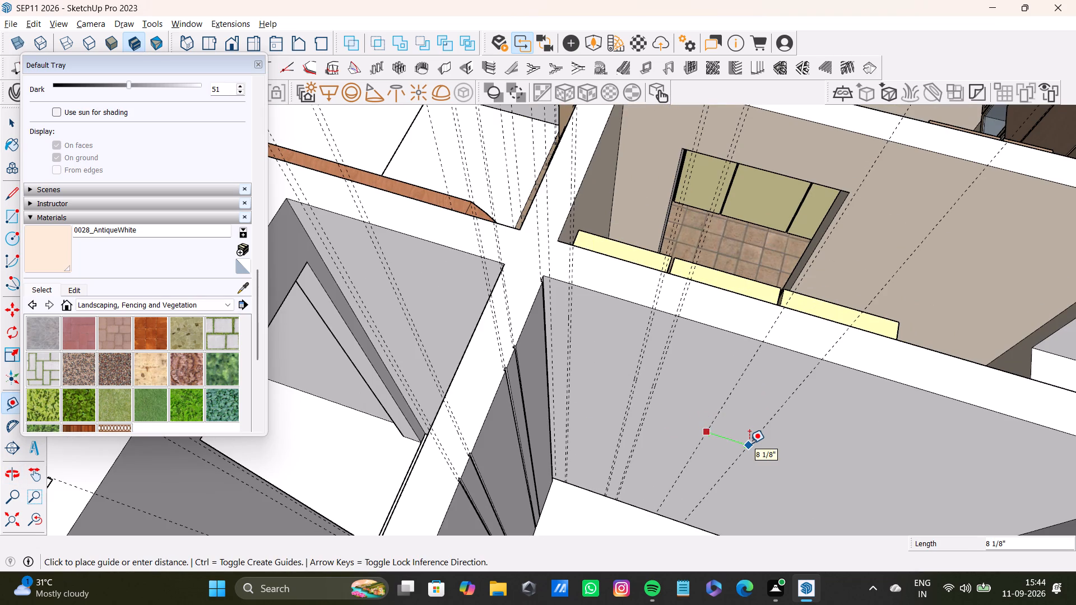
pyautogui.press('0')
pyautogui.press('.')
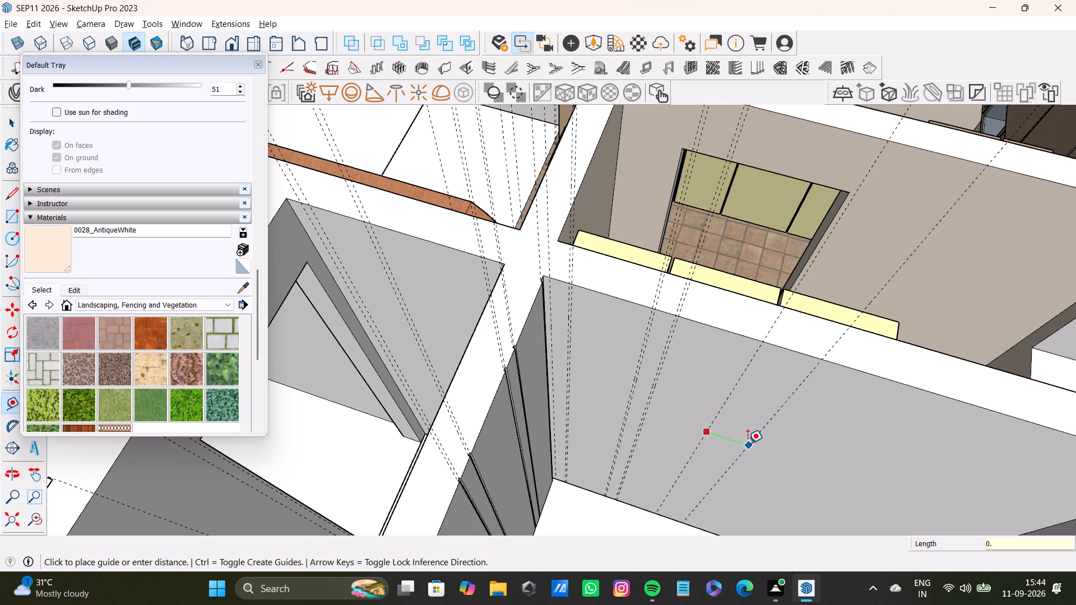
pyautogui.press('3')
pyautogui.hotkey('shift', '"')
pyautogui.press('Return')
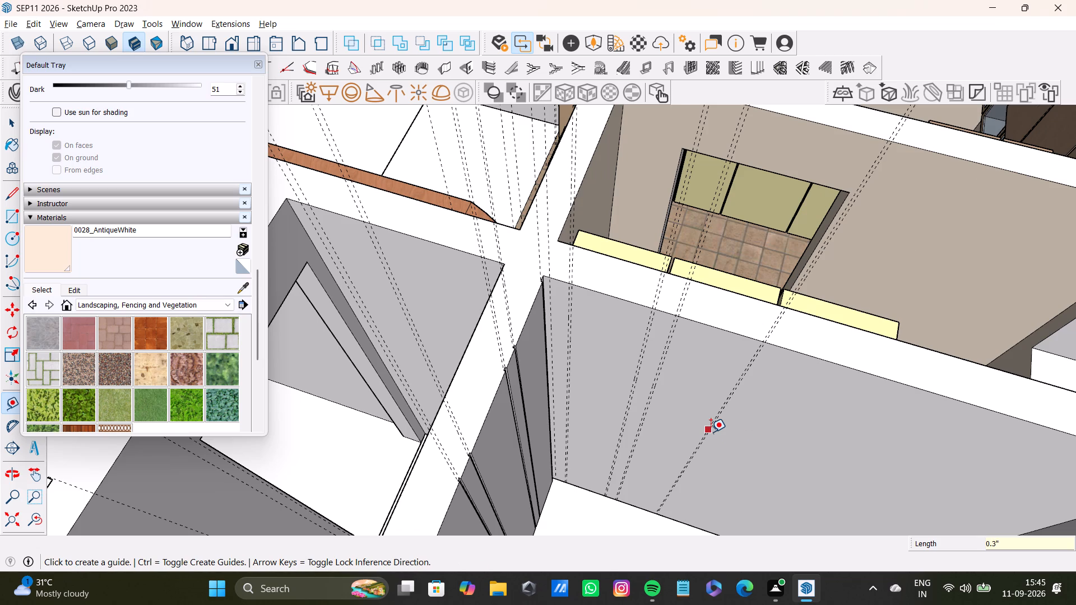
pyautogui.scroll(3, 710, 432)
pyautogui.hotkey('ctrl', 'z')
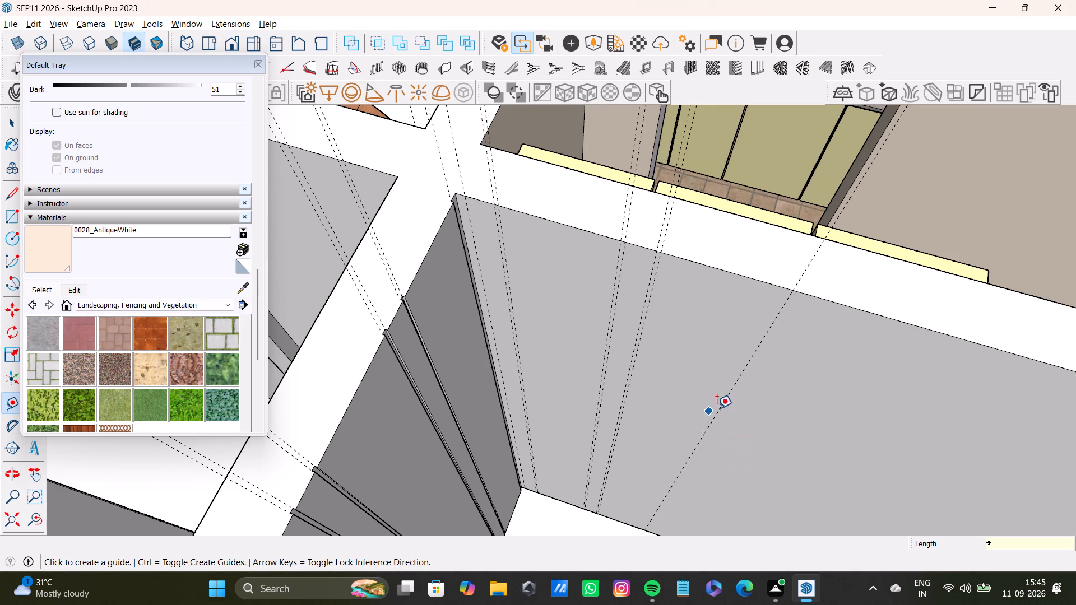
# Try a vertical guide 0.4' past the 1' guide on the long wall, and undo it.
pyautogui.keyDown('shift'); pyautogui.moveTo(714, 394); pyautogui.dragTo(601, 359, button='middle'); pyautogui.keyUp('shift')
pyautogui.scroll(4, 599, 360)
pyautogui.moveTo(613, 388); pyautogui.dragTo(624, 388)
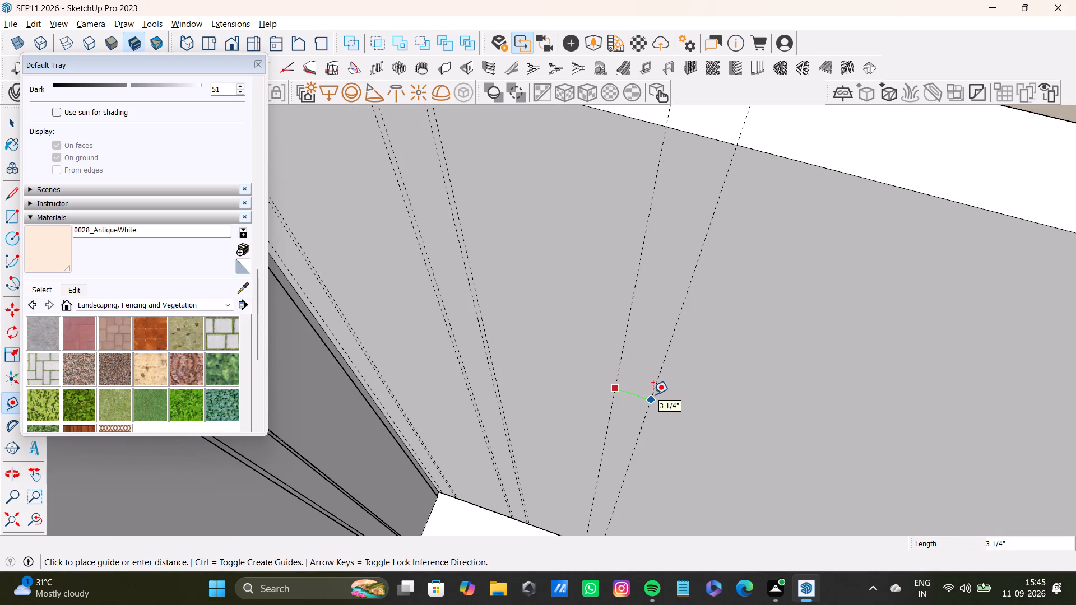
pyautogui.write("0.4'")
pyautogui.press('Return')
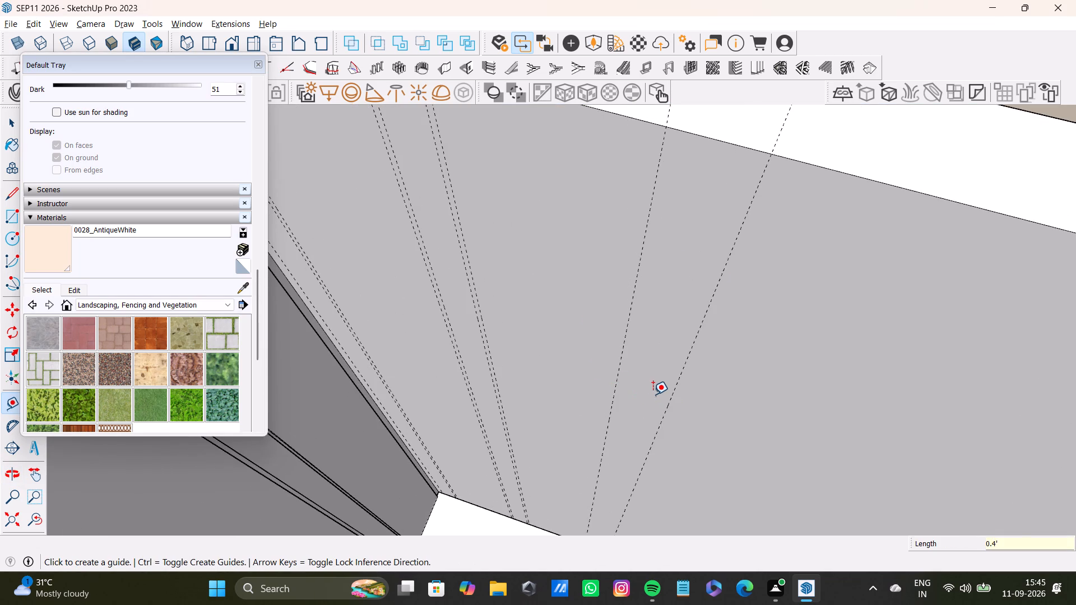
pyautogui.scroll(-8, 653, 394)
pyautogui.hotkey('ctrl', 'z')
# Add a vertical guide on the long wall 0.4" past the 1' guide.
pyautogui.scroll(4, 637, 381)
pyautogui.click(634, 383)
pyautogui.write('0.4"')
pyautogui.press('Return')
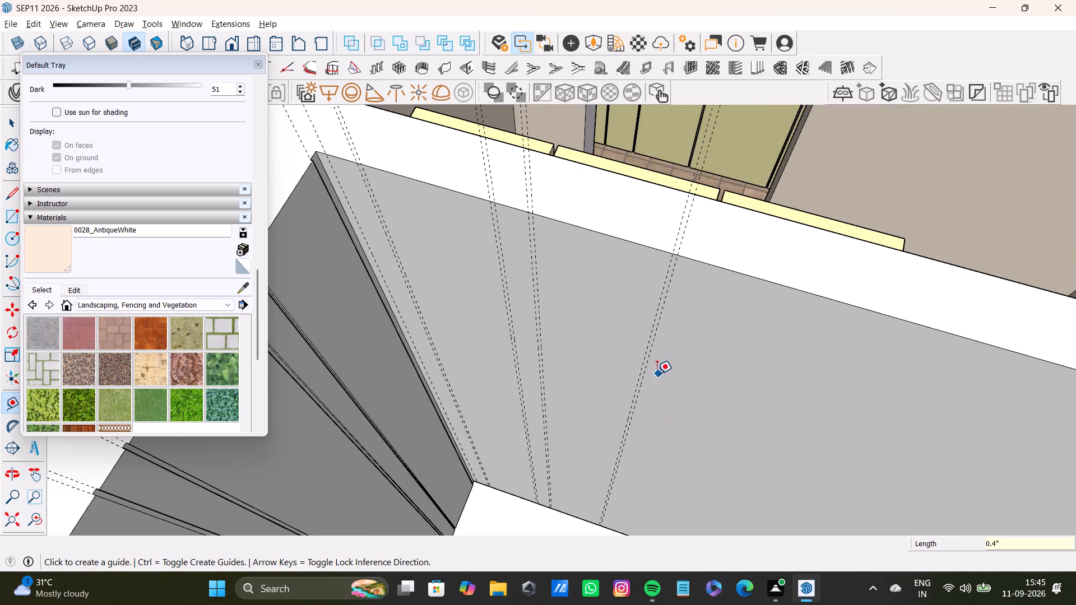
# Add vertical guides on the long wall 3" past the outermost 0.4" guide and a further 0.4" beyond that.
pyautogui.scroll(7, 646, 377)
pyautogui.click(642, 380)
pyautogui.scroll(-9, 737, 415)
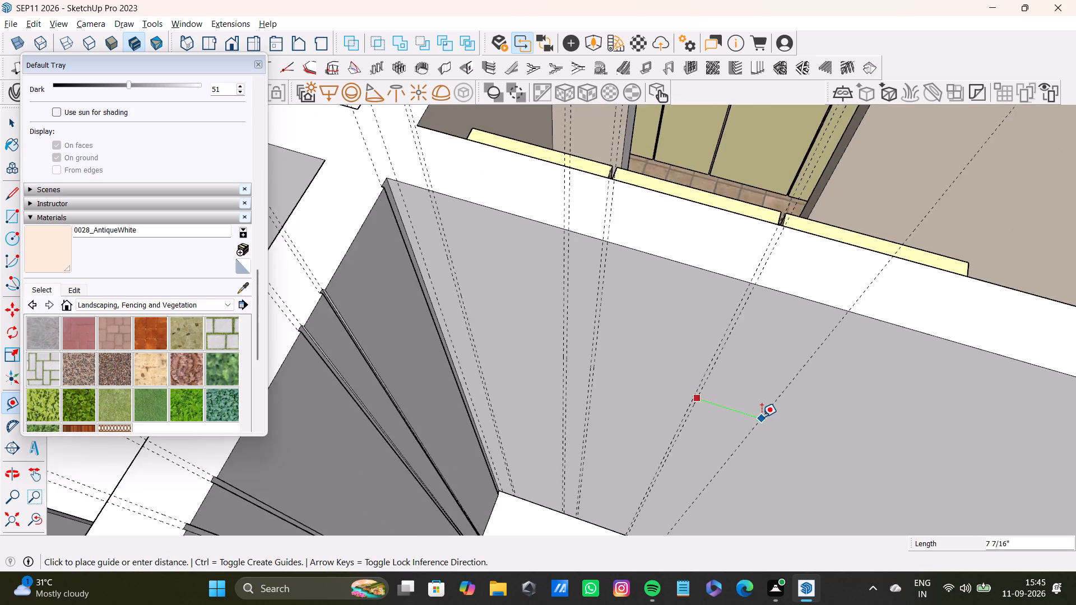
pyautogui.scroll(-1, 762, 417)
pyautogui.keyDown('shift'); pyautogui.moveTo(762, 417); pyautogui.dragTo(650, 301, button='middle'); pyautogui.keyUp('shift')
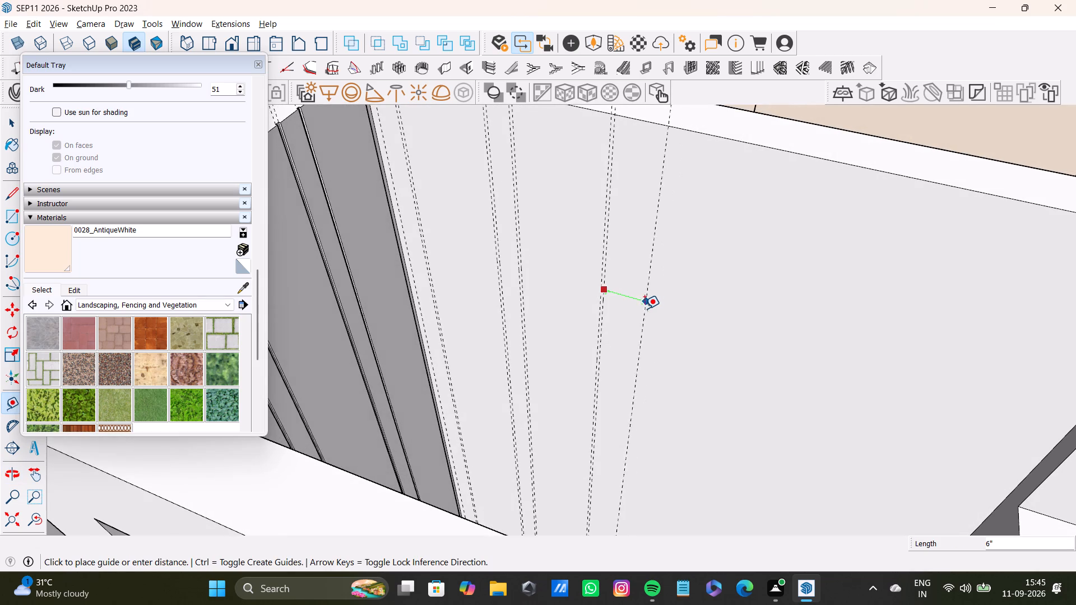
pyautogui.write('3"')
pyautogui.press('Return')
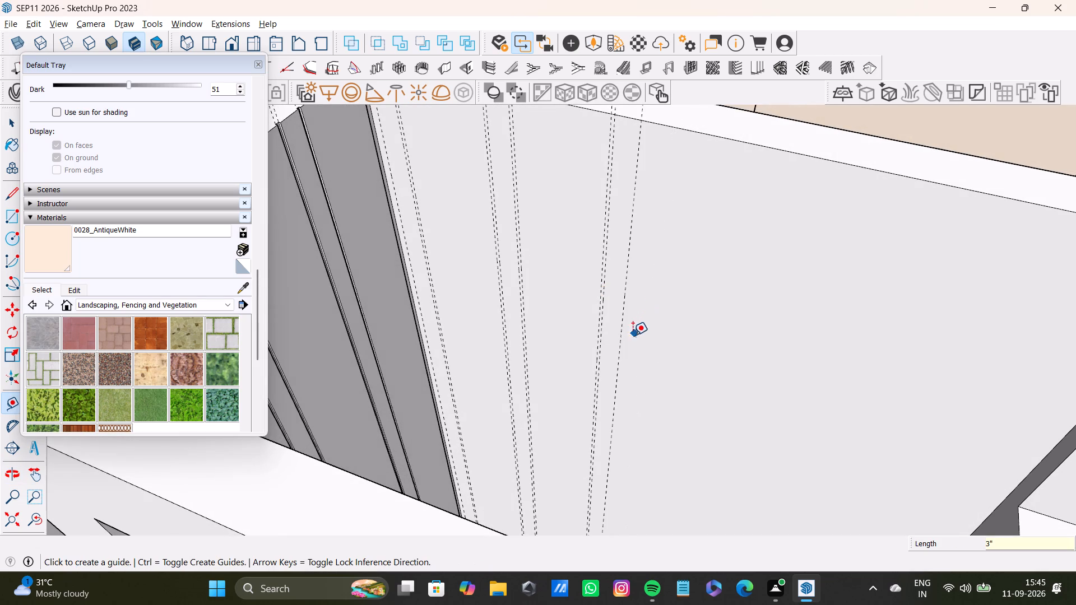
pyautogui.click(623, 345)
pyautogui.write('0.4"')
pyautogui.press('Return')
# Add a vertical guide on the long wall 1' past the outermost 0.4" guide.
pyautogui.scroll(7, 631, 362)
pyautogui.moveTo(620, 356); pyautogui.dragTo(625, 356)
pyautogui.scroll(-5, 766, 399)
pyautogui.keyDown('shift'); pyautogui.moveTo(766, 399); pyautogui.dragTo(687, 399, button='middle'); pyautogui.keyUp('shift')
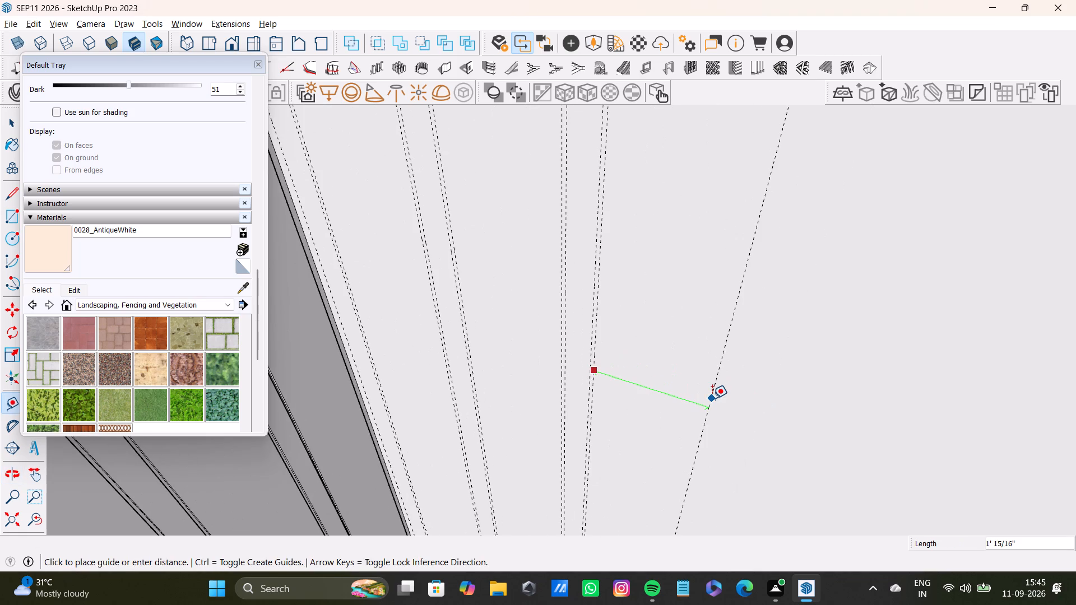
pyautogui.write("1'")
pyautogui.press('Return')
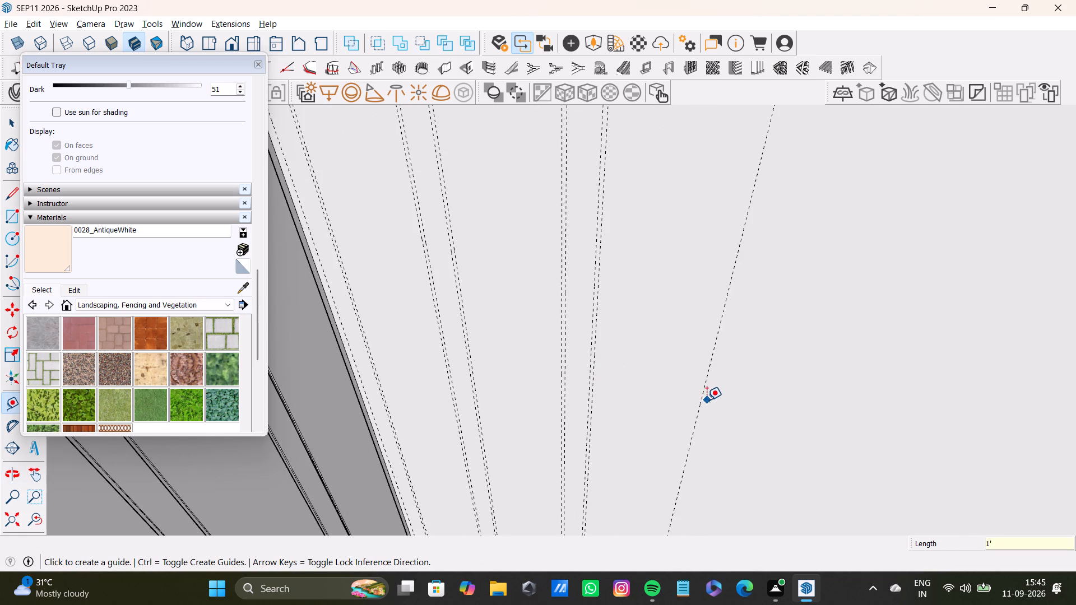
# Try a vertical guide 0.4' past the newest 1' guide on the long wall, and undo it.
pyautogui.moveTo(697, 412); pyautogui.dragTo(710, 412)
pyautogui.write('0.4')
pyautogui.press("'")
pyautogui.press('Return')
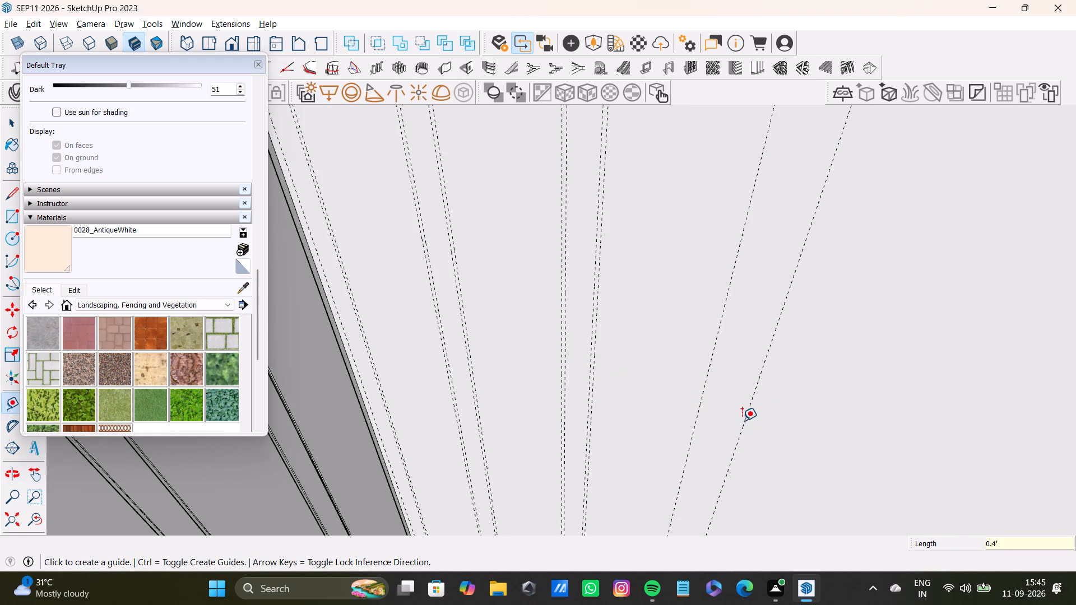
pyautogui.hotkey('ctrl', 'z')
# Add a vertical guide on the long wall 0.4" past the newest 1' guide.
pyautogui.click(701, 408)
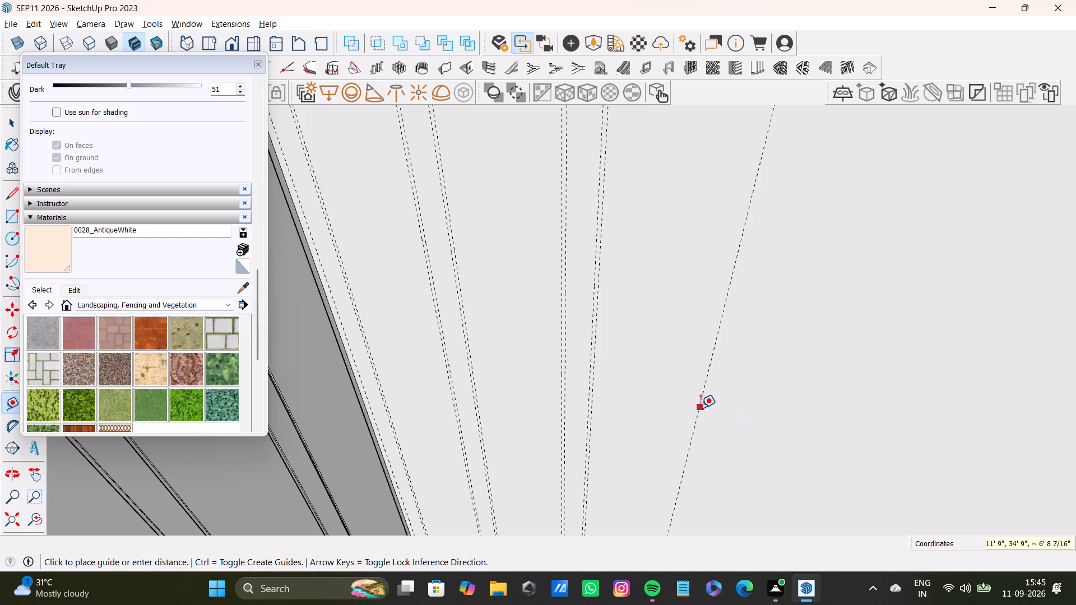
pyautogui.write('0.4"')
pyautogui.press('Return')
# Add vertical guides on the long wall 3" past the outermost 0.4" guide and another 0.4" beyond that.
pyautogui.scroll(-8, 715, 362)
pyautogui.scroll(12, 718, 267)
pyautogui.click(751, 250)
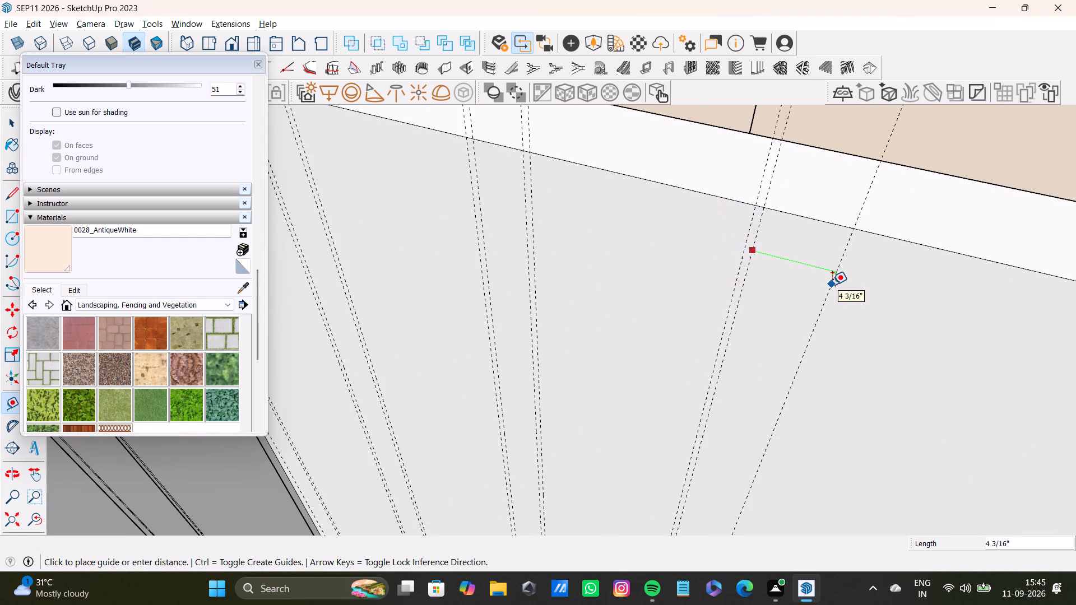
pyautogui.press('3')
pyautogui.hotkey('shift', '"')
pyautogui.press('Return')
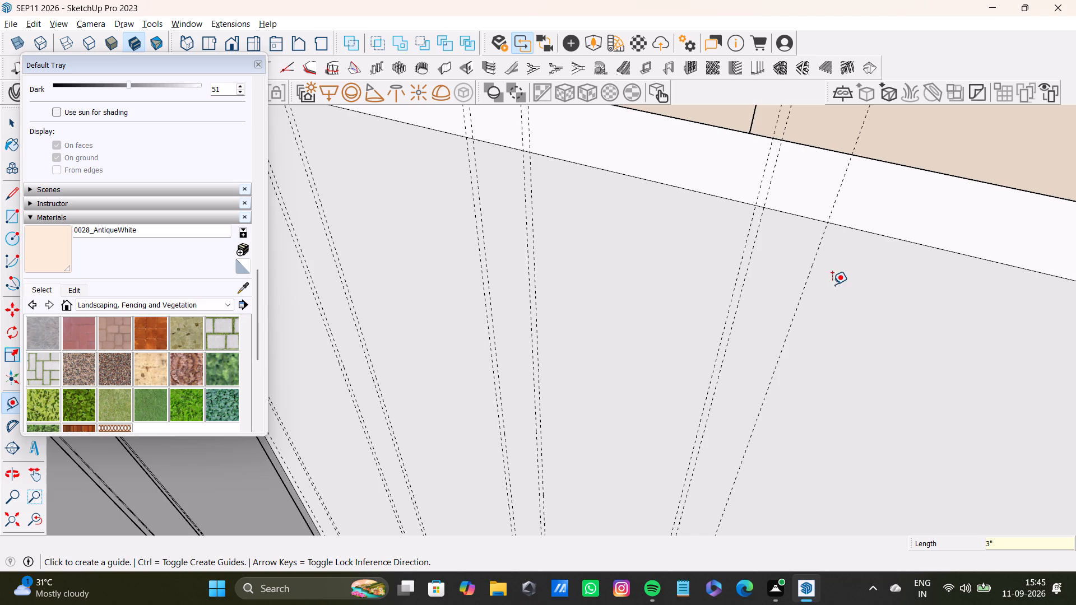
pyautogui.moveTo(805, 289); pyautogui.dragTo(814, 292)
pyautogui.write('0.4')
pyautogui.keyDown('shift'); pyautogui.click(828, 298); pyautogui.keyUp('shift')
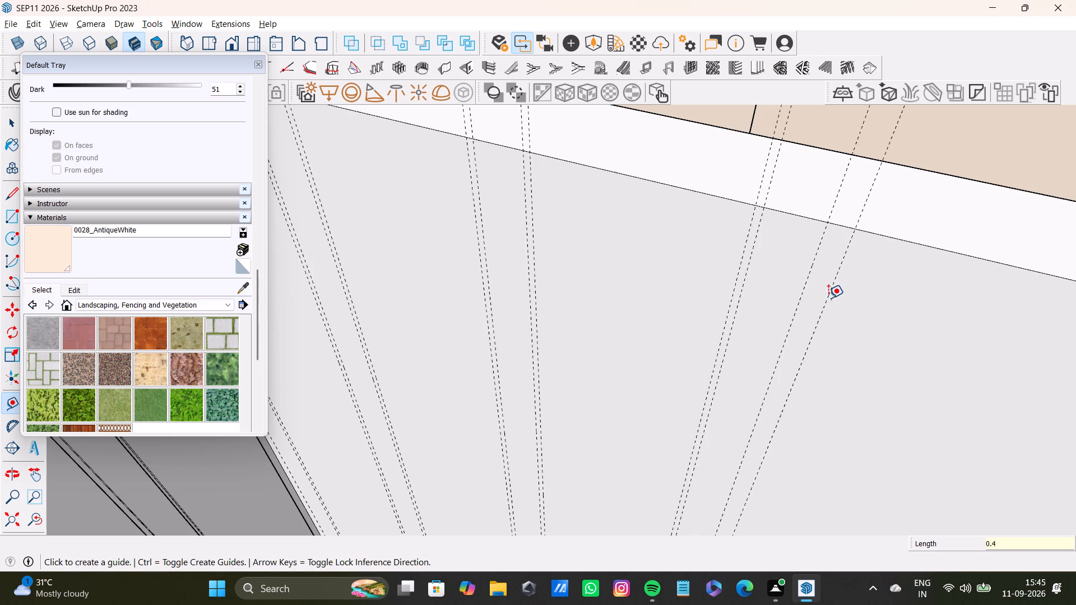
pyautogui.hotkey('shift', '"')
pyautogui.press('Return')
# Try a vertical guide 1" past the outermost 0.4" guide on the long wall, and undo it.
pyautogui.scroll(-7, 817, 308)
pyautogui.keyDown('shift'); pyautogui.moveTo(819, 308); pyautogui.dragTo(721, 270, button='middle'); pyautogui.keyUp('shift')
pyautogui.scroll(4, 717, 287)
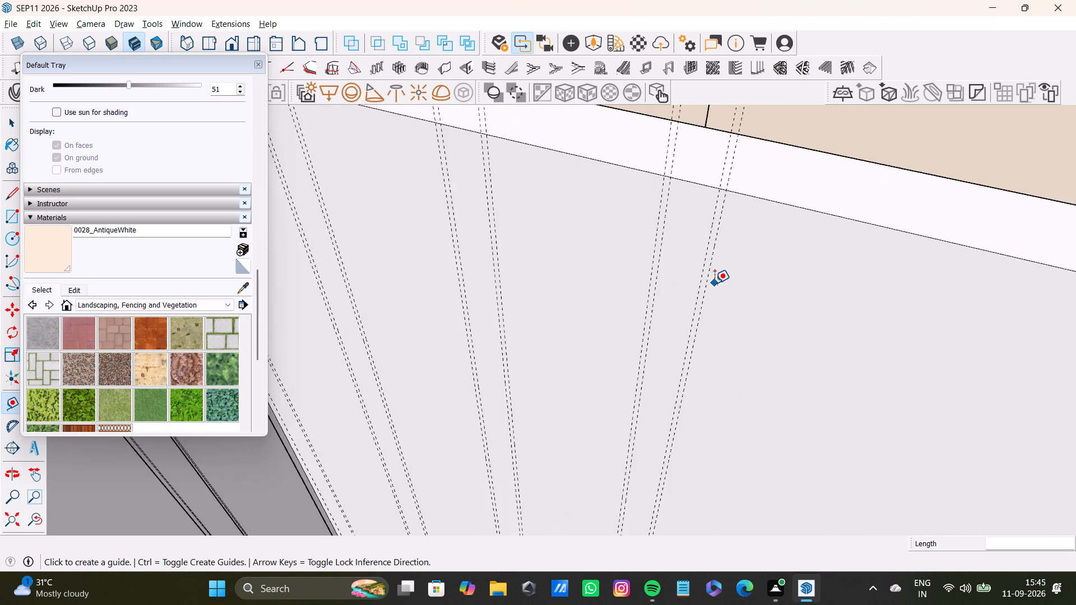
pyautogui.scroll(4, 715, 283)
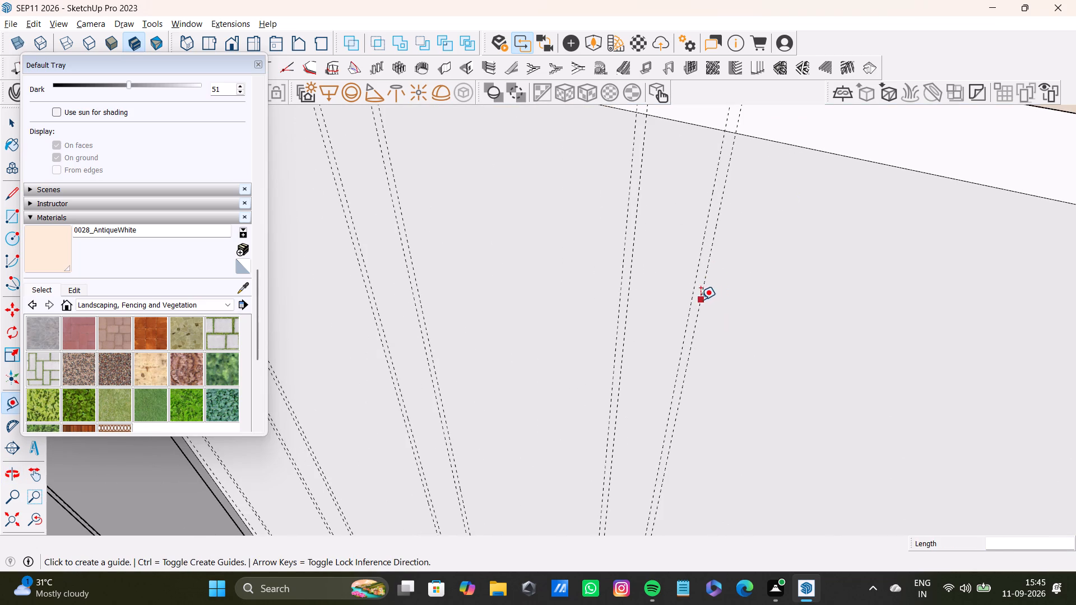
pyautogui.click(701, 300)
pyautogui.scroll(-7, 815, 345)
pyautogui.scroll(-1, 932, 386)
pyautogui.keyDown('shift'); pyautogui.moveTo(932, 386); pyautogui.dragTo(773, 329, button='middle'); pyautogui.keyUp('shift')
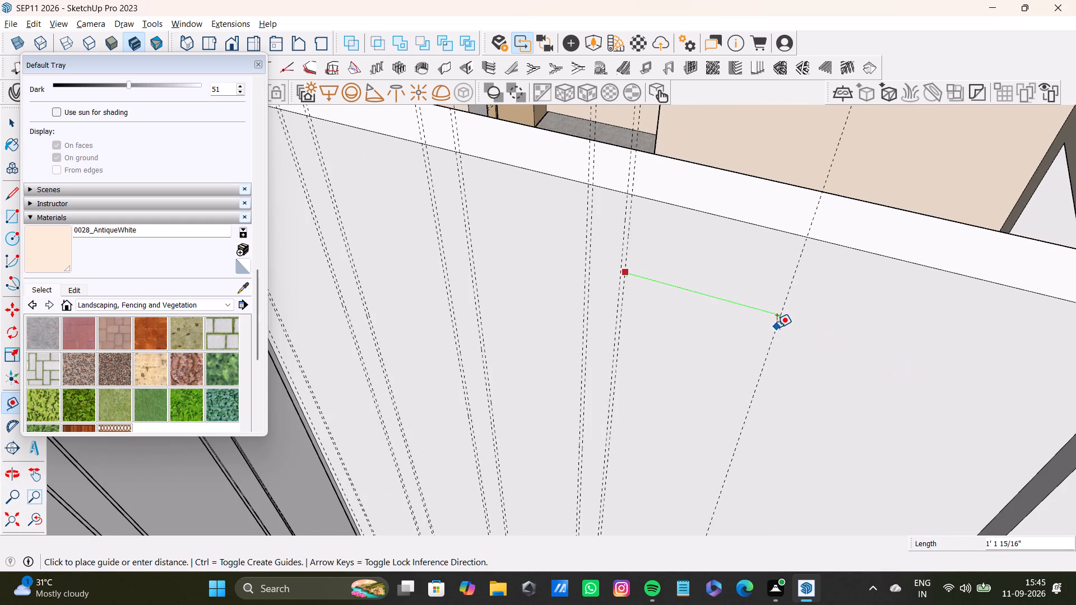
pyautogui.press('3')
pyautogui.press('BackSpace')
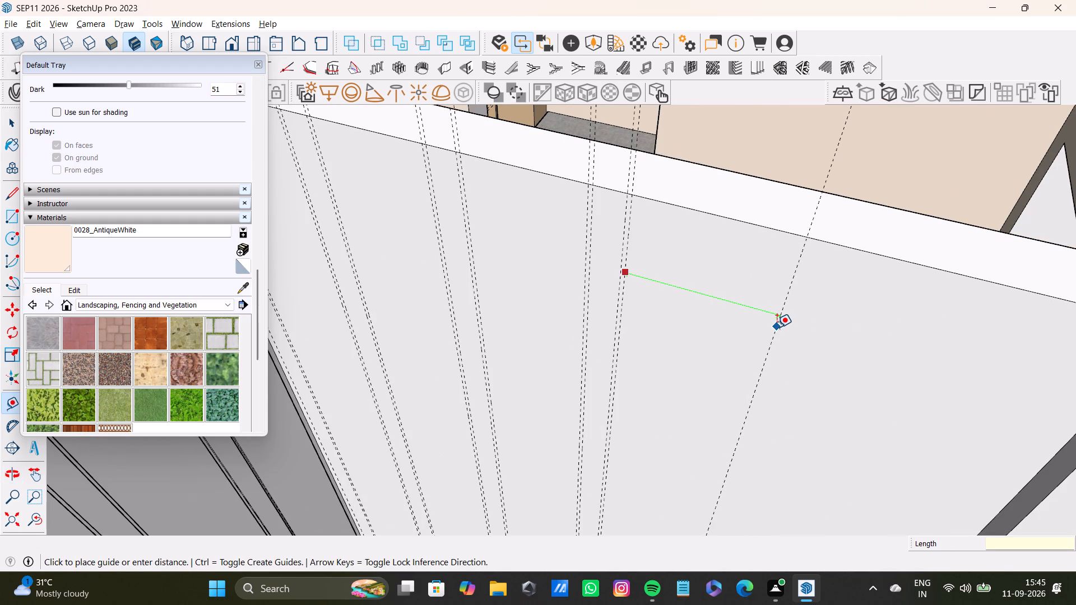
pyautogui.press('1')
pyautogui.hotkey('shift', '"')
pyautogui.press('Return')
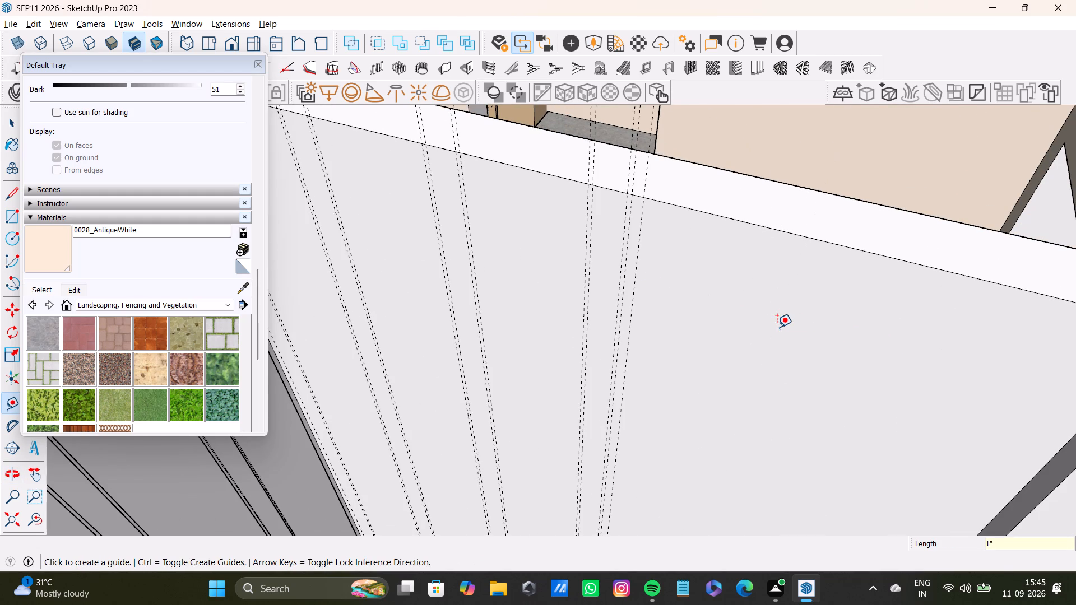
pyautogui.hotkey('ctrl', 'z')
# Add vertical guides on the long wall 1' past the outermost 0.4" guide and a further 0.4" beyond that.
pyautogui.scroll(4, 622, 293)
pyautogui.click(624, 292)
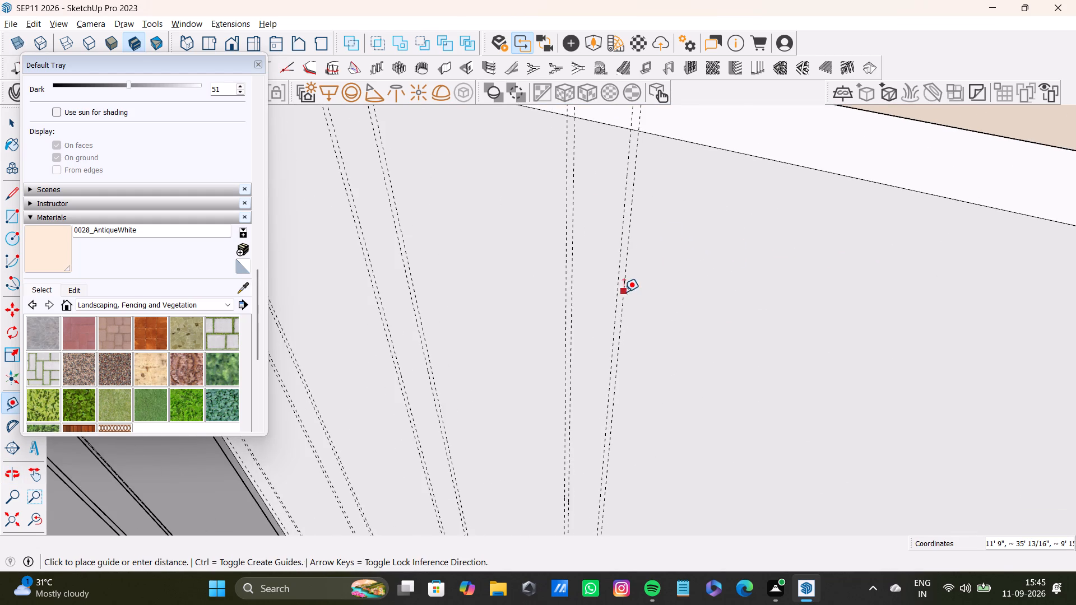
pyautogui.scroll(-8, 774, 347)
pyautogui.keyDown('shift'); pyautogui.moveTo(817, 356); pyautogui.dragTo(787, 339, button='middle'); pyautogui.keyUp('shift')
pyautogui.write("1'")
pyautogui.press('Return')
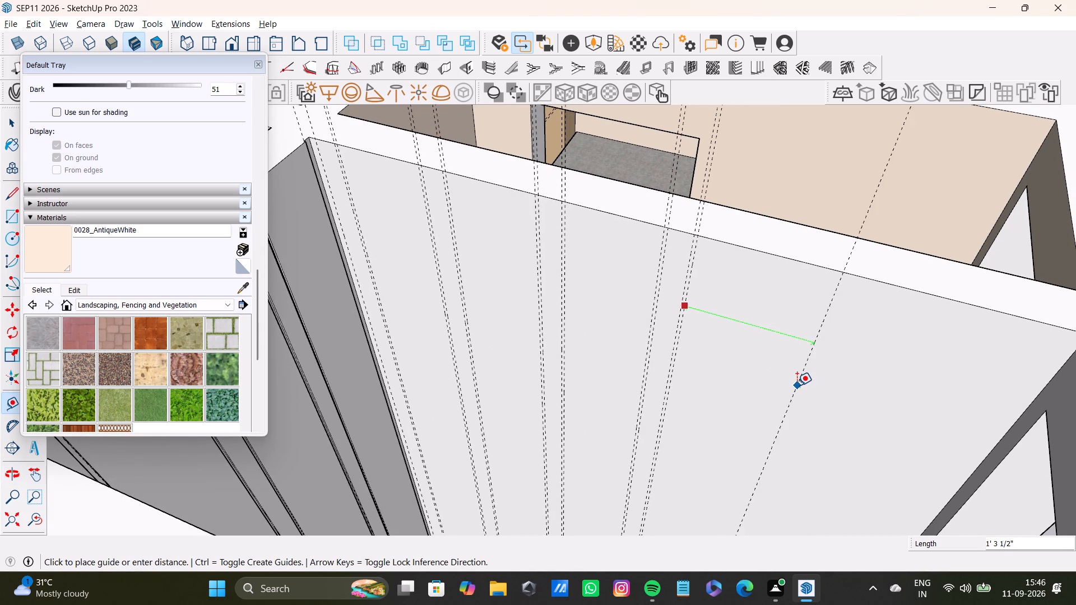
pyautogui.press('1')
pyautogui.press("'")
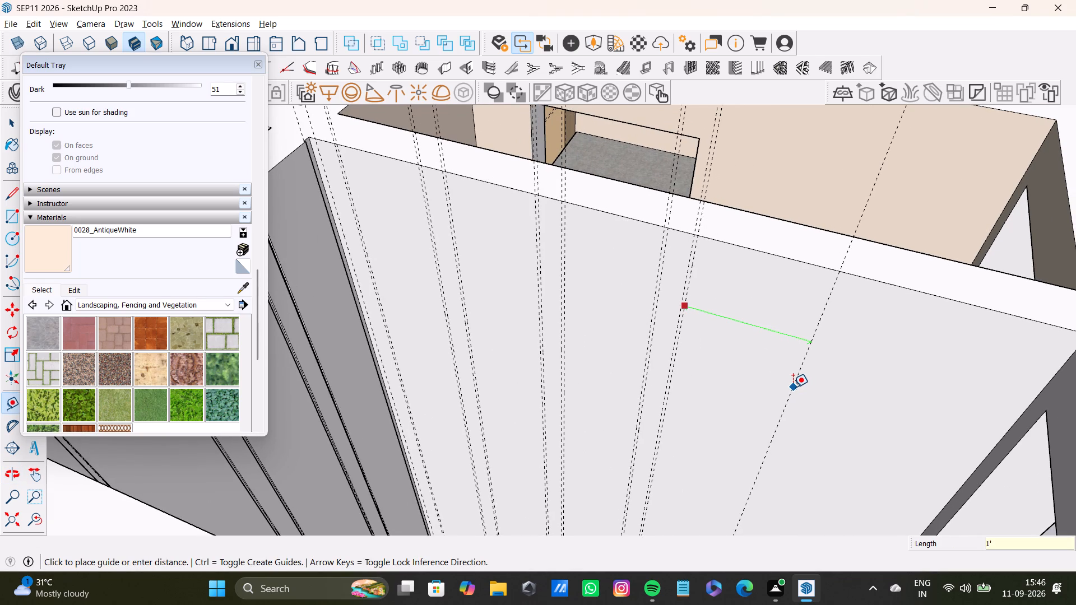
pyautogui.press('Return')
pyautogui.click(758, 406)
pyautogui.write('0.4')
pyautogui.hotkey('shift', '"')
pyautogui.press('Return')
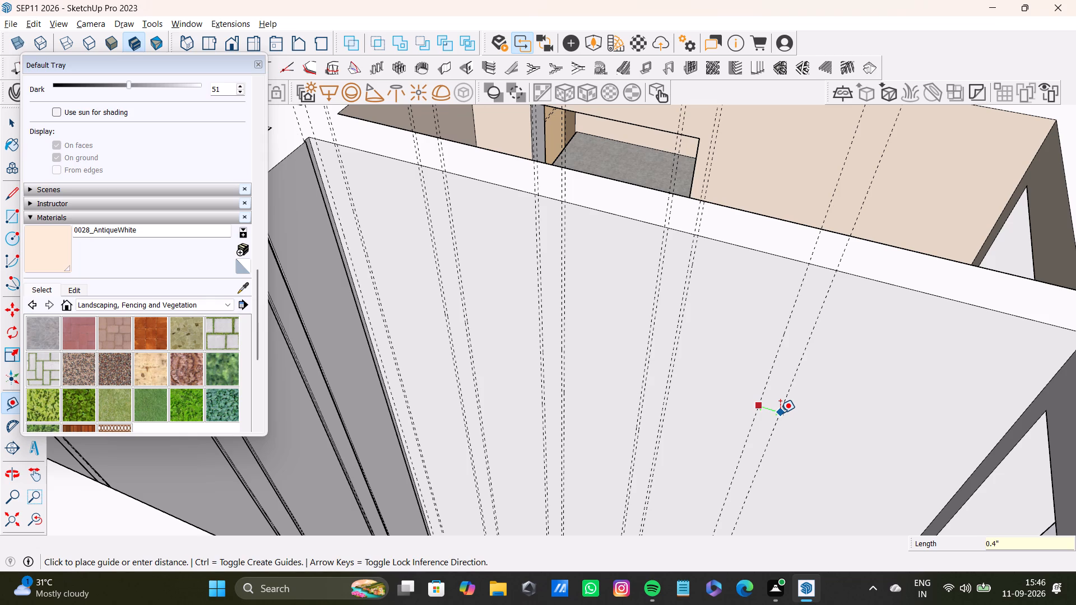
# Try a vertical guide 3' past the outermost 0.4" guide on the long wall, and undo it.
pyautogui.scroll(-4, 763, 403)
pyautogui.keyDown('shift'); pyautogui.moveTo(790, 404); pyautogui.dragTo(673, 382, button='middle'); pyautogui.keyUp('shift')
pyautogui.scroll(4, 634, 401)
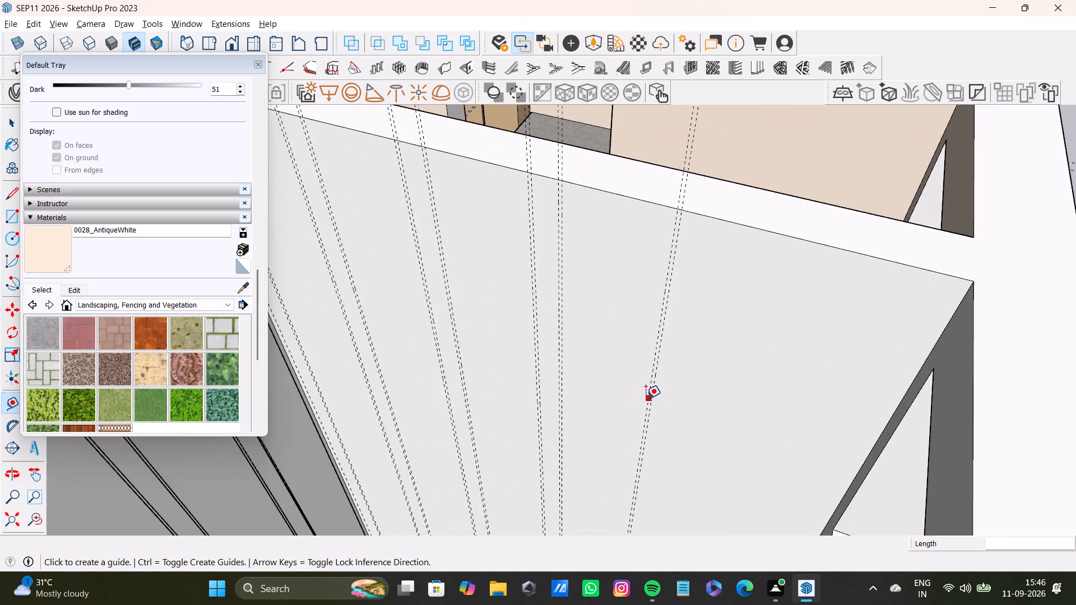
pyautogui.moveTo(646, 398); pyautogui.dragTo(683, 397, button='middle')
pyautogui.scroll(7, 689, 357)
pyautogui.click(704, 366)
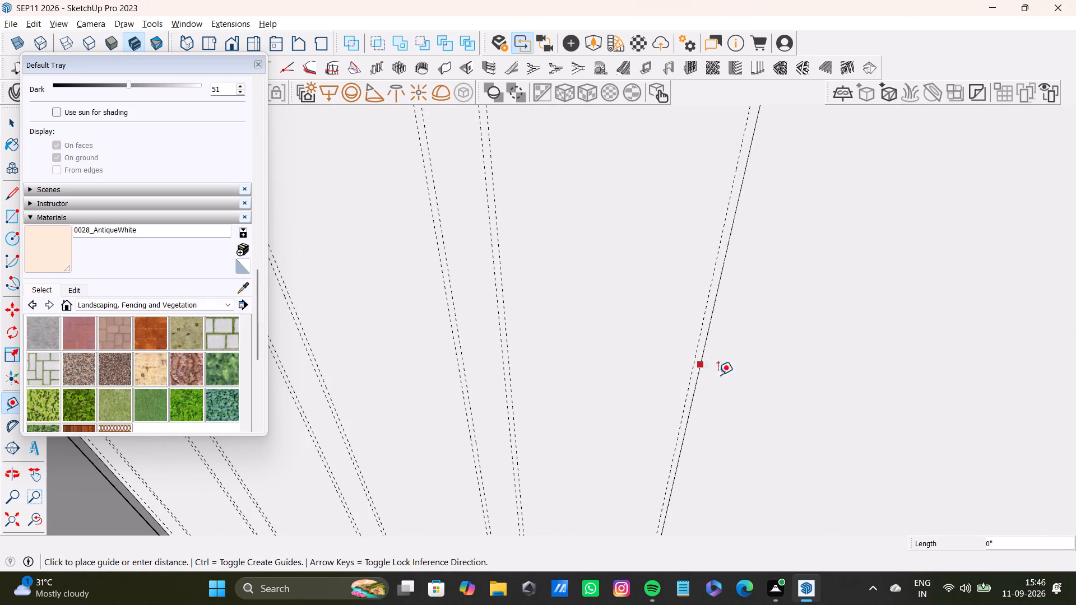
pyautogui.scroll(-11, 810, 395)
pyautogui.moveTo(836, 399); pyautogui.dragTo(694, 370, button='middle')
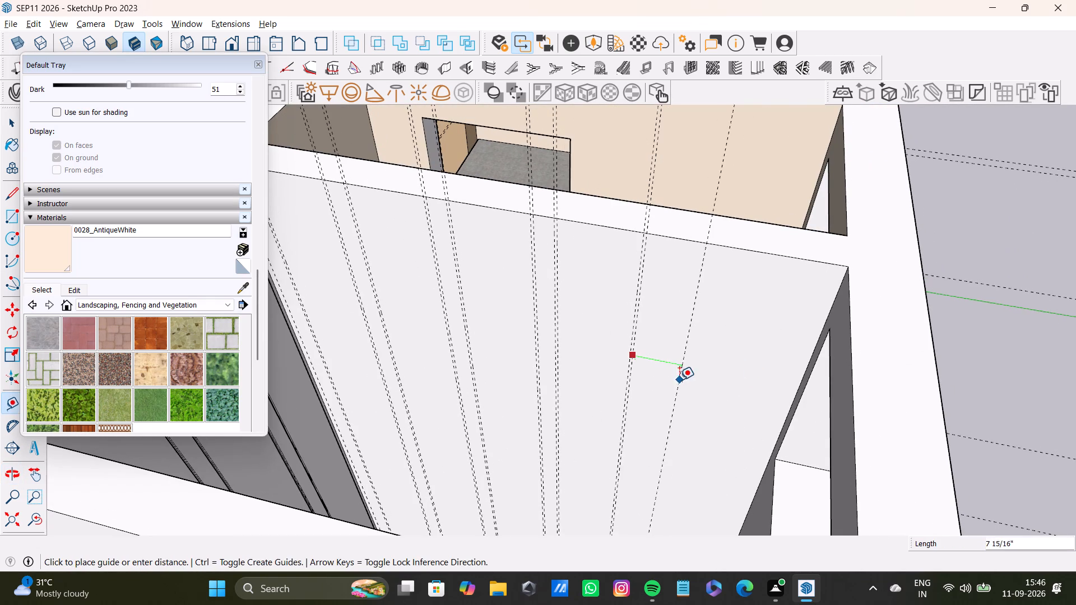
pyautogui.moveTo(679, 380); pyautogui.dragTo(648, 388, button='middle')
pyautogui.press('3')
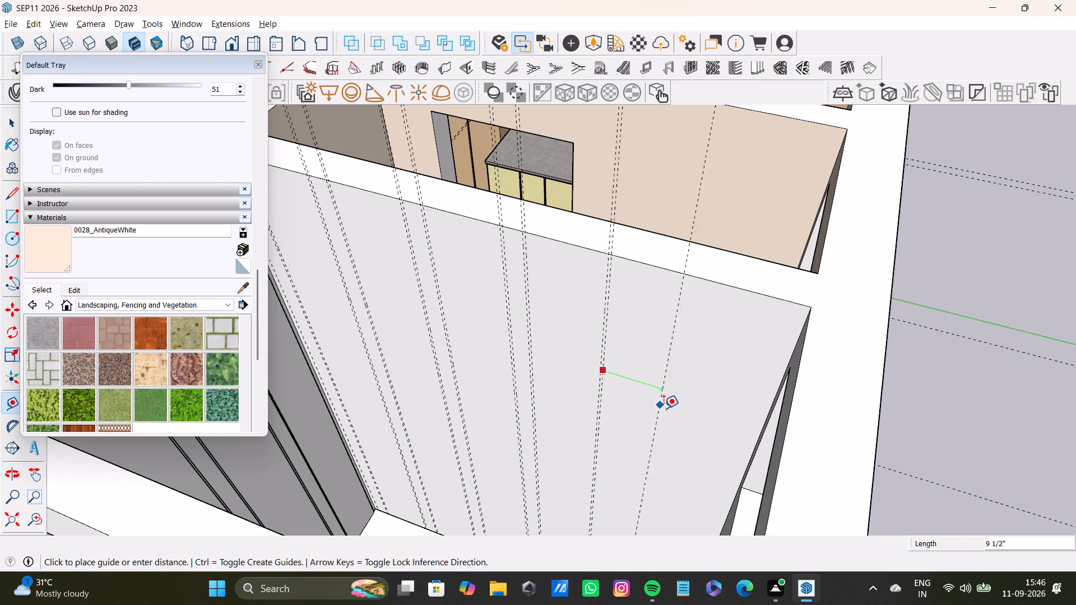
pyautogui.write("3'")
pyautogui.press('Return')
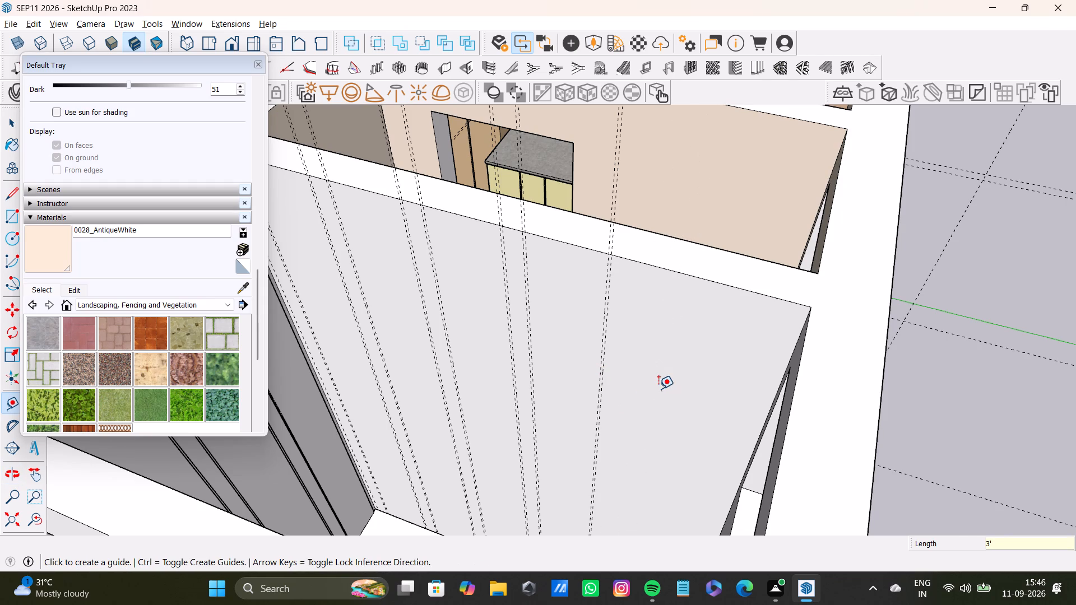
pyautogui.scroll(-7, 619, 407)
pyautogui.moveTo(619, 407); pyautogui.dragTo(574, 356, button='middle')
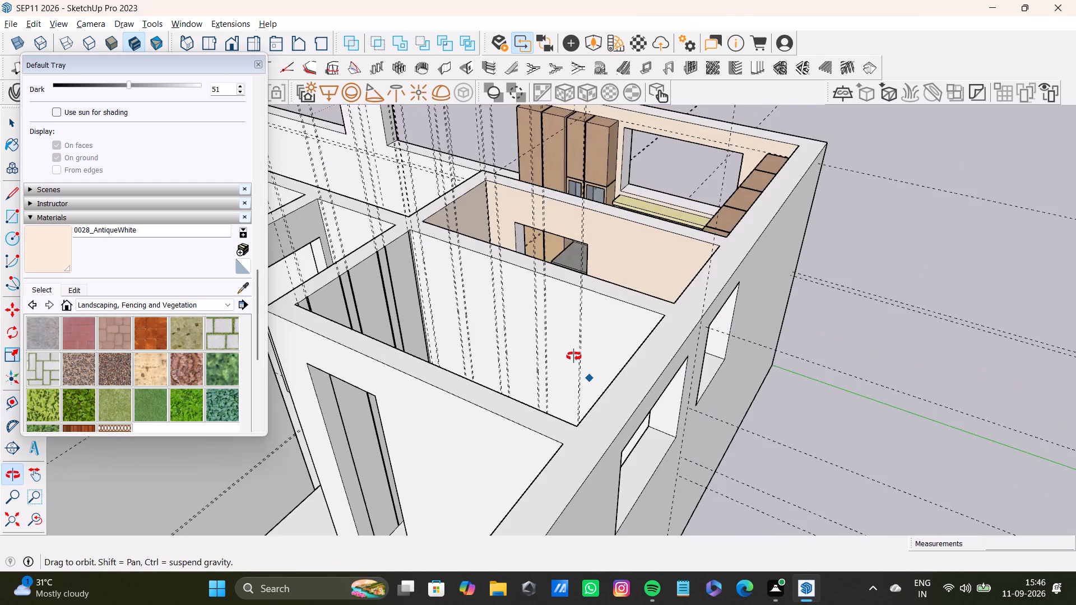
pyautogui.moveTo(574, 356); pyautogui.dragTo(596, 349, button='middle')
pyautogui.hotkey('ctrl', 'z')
# Add a vertical guide on the long wall 3" past the outermost 0.4" guide.
pyautogui.scroll(4, 595, 349)
pyautogui.moveTo(593, 349); pyautogui.dragTo(689, 360, button='middle')
pyautogui.scroll(10, 666, 341)
pyautogui.click(690, 327)
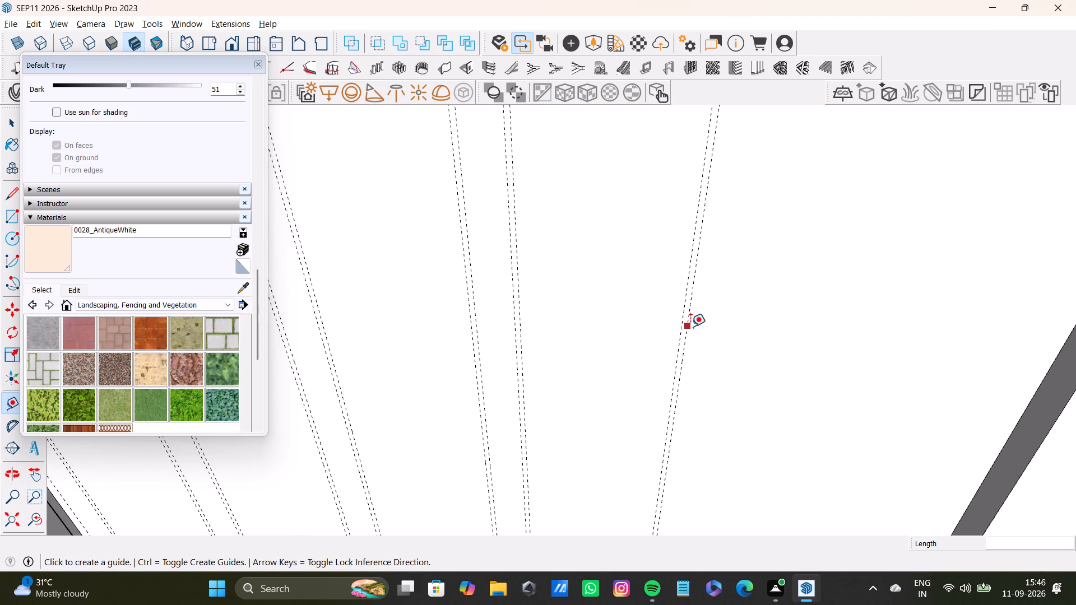
pyautogui.press('3')
pyautogui.hotkey('shift', '"')
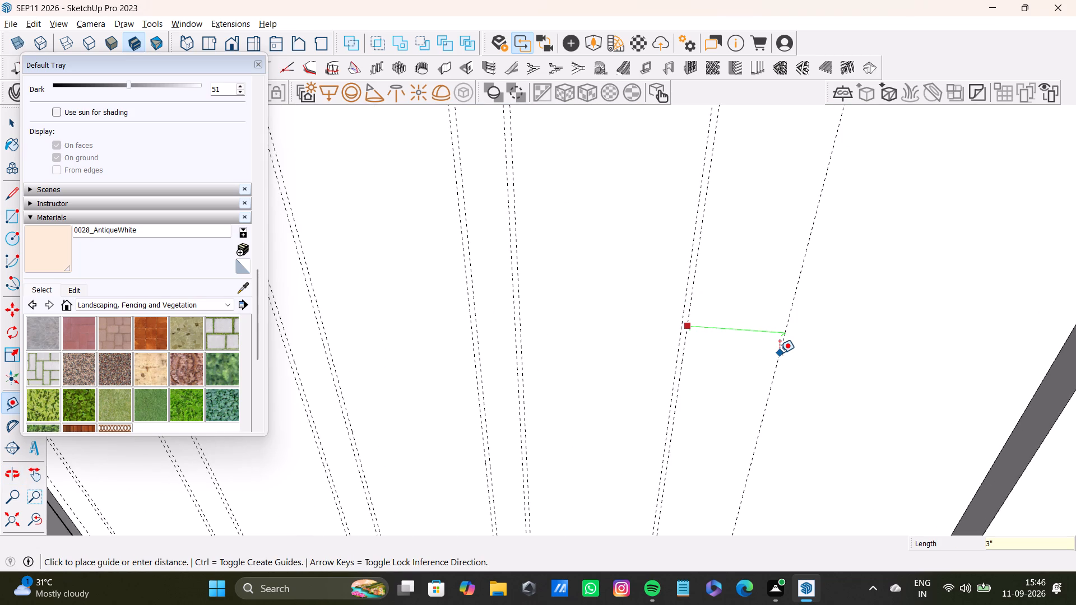
pyautogui.press('Return')
# Add a vertical guide on the long wall 0.4" past the newest 3" guide.
pyautogui.click(723, 380)
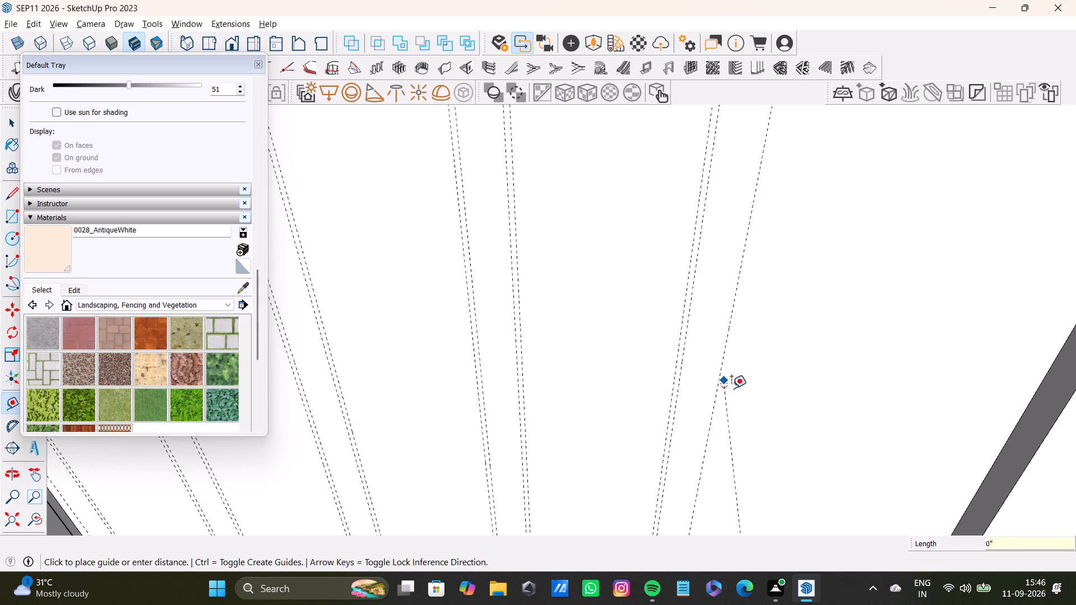
pyautogui.press('space')
pyautogui.press('t')
pyautogui.click(720, 392)
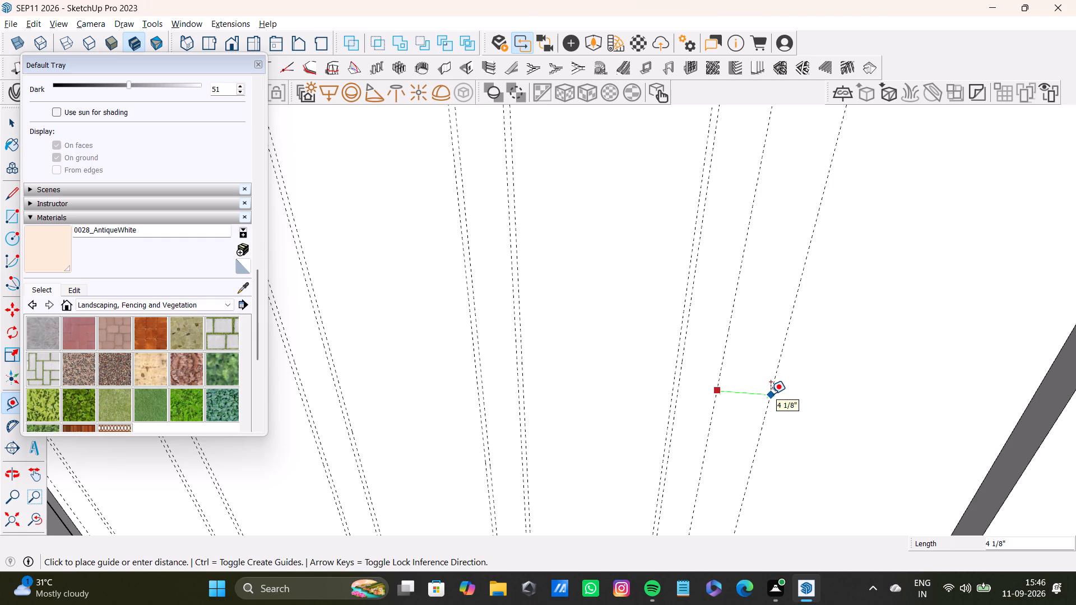
pyautogui.write('0.')
pyautogui.press('4')
pyautogui.hotkey('shift', '"')
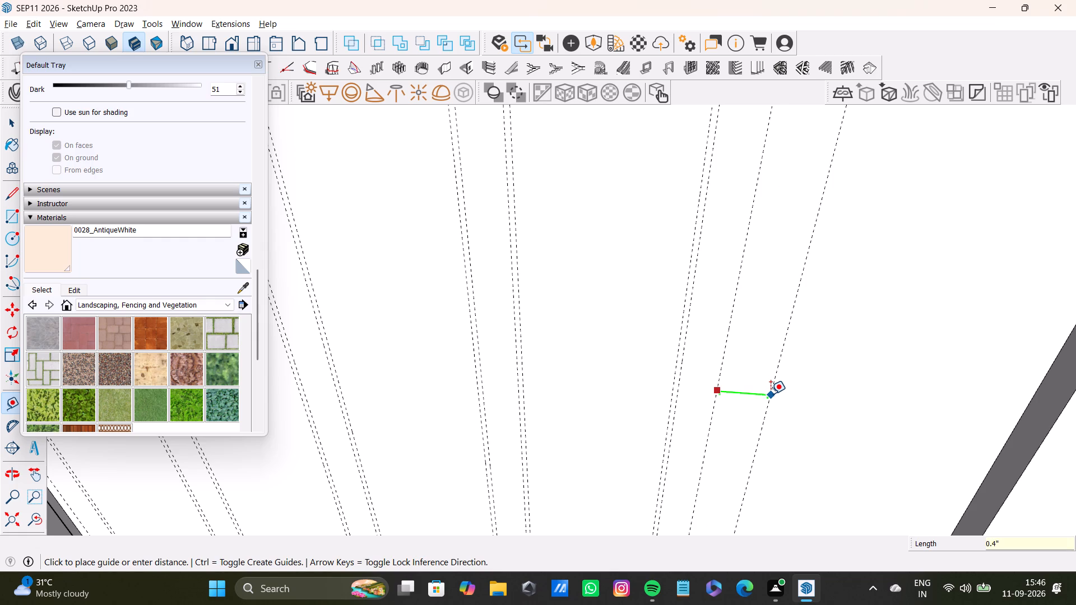
pyautogui.press('Return')
# Add vertical guides on the long wall 1' past the outermost 0.4" guide and a further 0.4" beyond that.
pyautogui.click(723, 398)
pyautogui.scroll(-3, 893, 465)
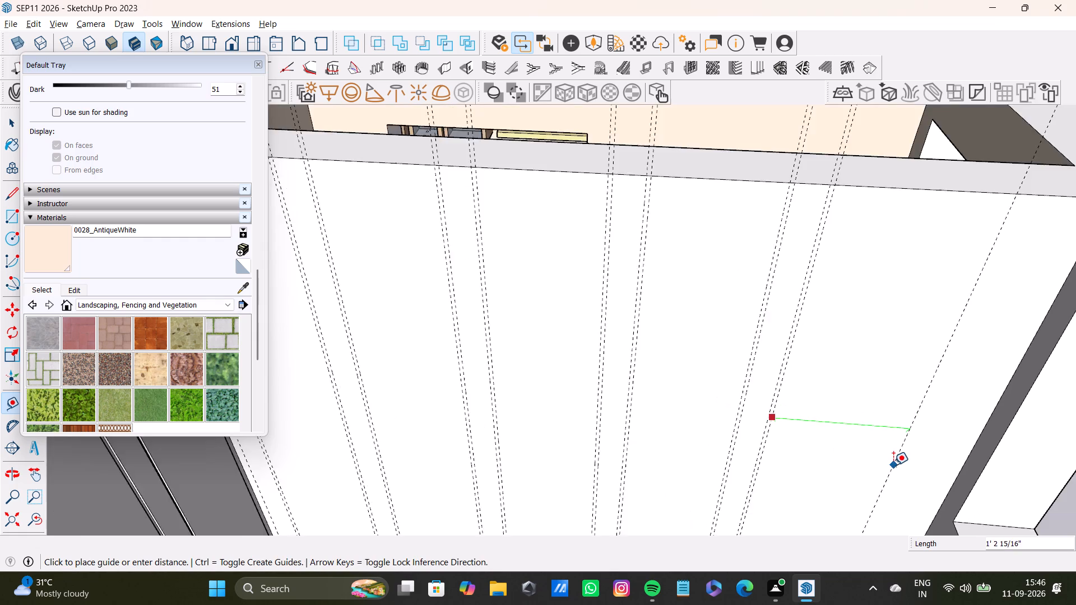
pyautogui.scroll(-4, 893, 465)
pyautogui.keyDown('shift'); pyautogui.moveTo(894, 463); pyautogui.dragTo(766, 432, button='middle'); pyautogui.keyUp('shift')
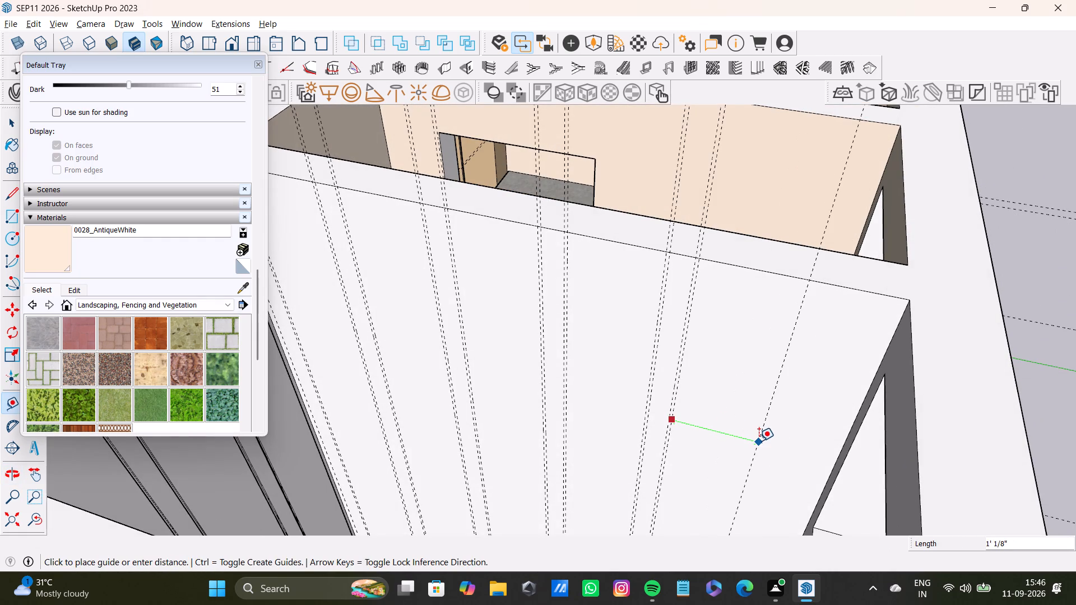
pyautogui.write("1'")
pyautogui.press('Return')
pyautogui.moveTo(757, 447); pyautogui.dragTo(757, 446)
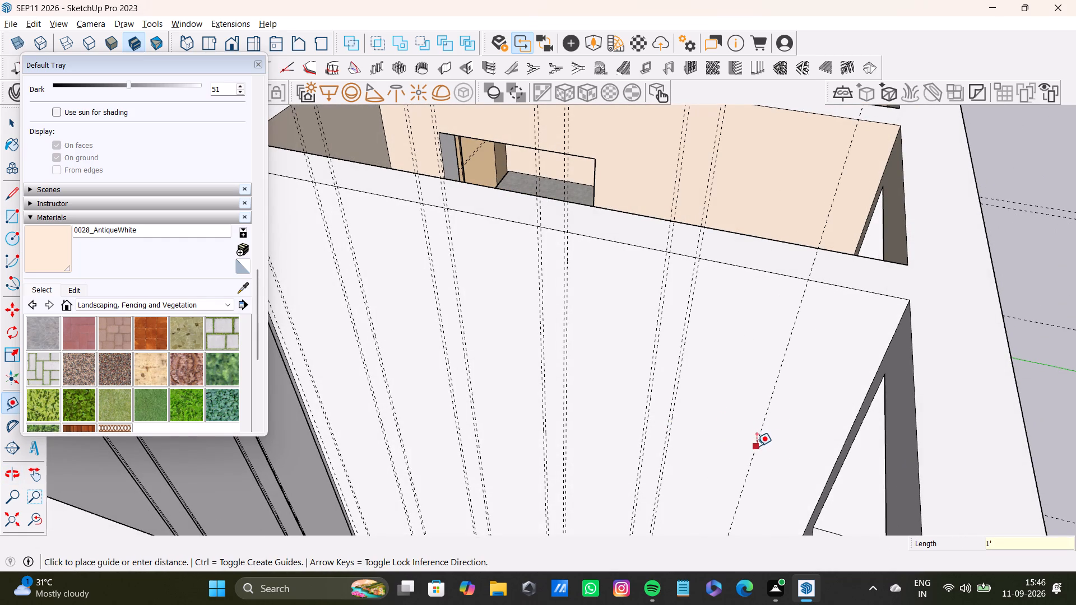
pyautogui.moveTo(757, 446); pyautogui.dragTo(765, 445)
pyautogui.write('0,')
pyautogui.press('BackSpace')
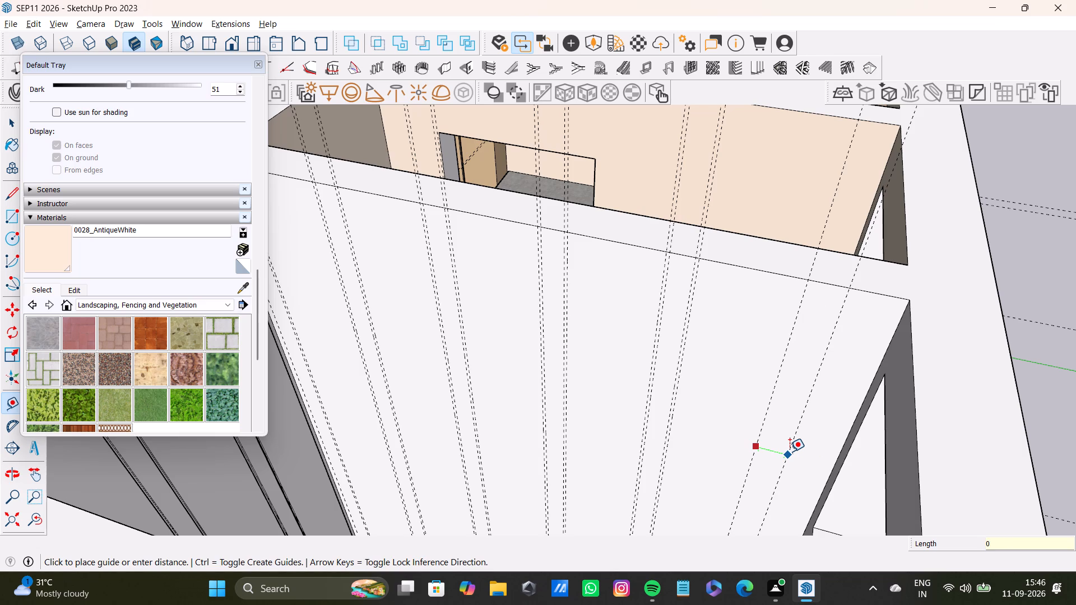
pyautogui.write('.4')
pyautogui.hotkey('shift', '"')
pyautogui.press('Return')
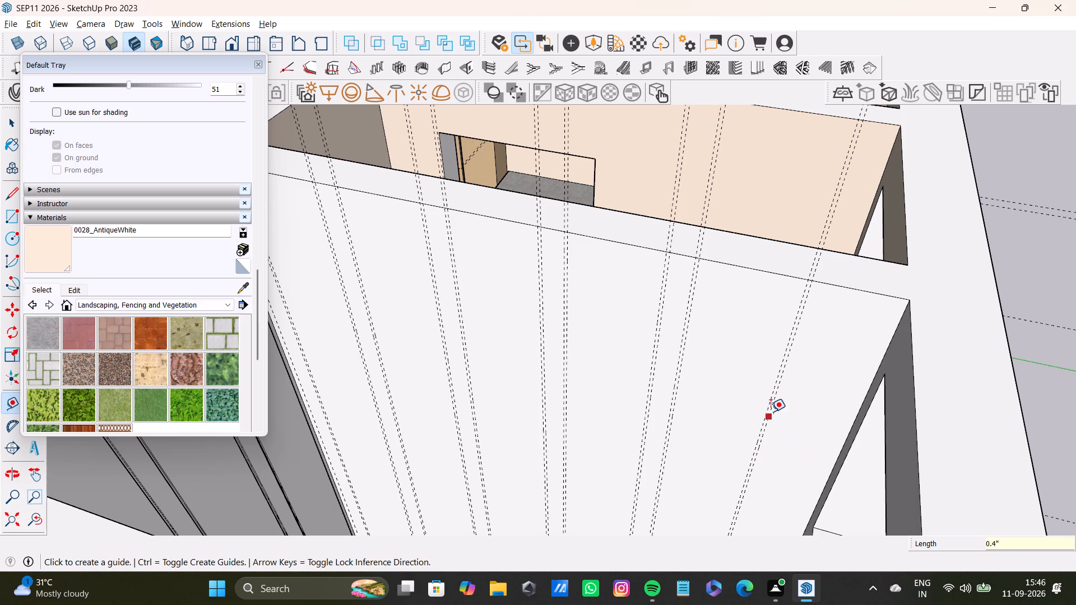
# Add vertical guides on the long wall 3" past the outermost 0.4" guide and another 0.4" beyond that.
pyautogui.scroll(4, 781, 378)
pyautogui.click(780, 387)
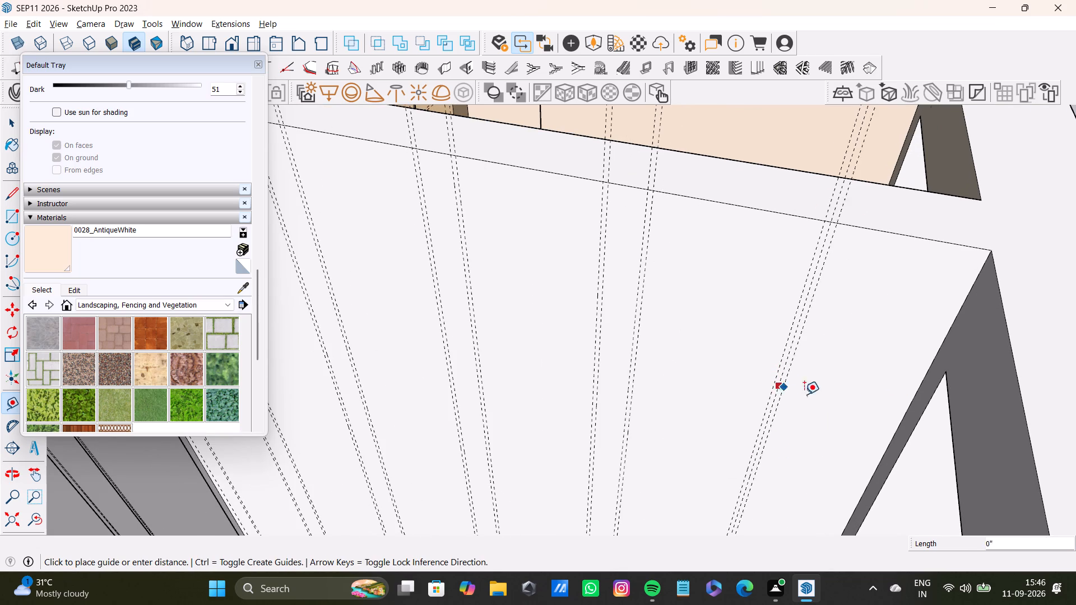
pyautogui.press('3')
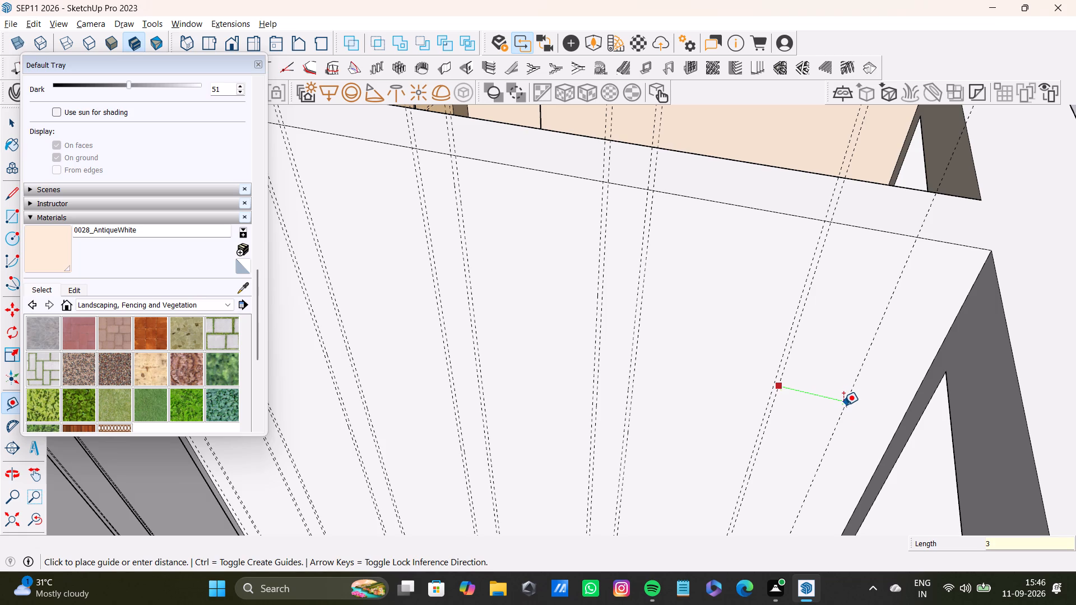
pyautogui.hotkey('shift', '"')
pyautogui.press('Return')
pyautogui.moveTo(806, 417); pyautogui.dragTo(819, 416)
pyautogui.write('0.4"')
pyautogui.press('Return')
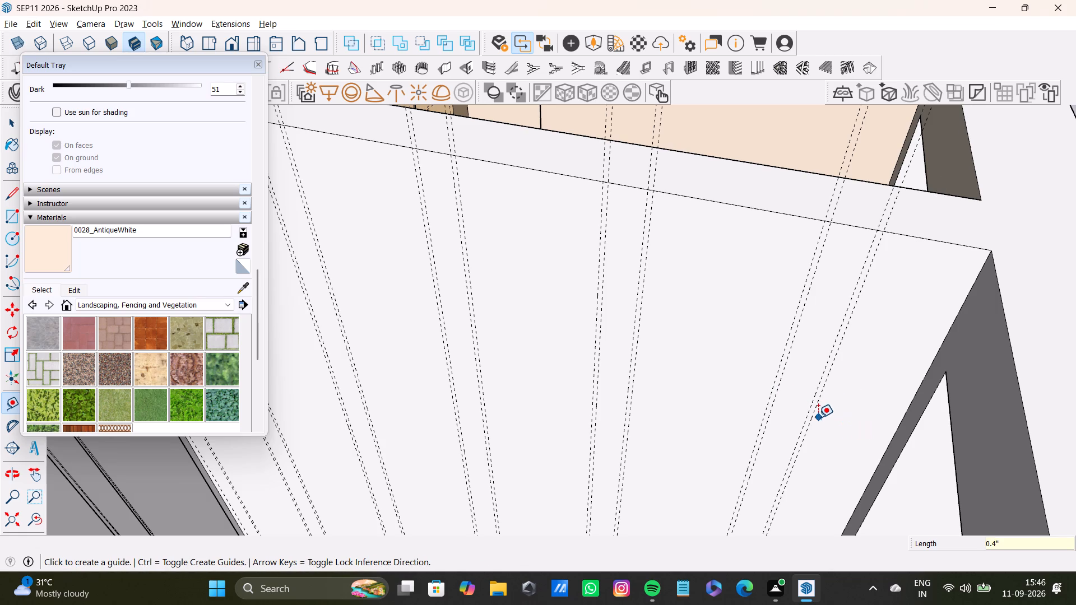
# Add a vertical guide about 3/8" in from the long wall's far end edge, beside the window wall.
pyautogui.click(899, 422)
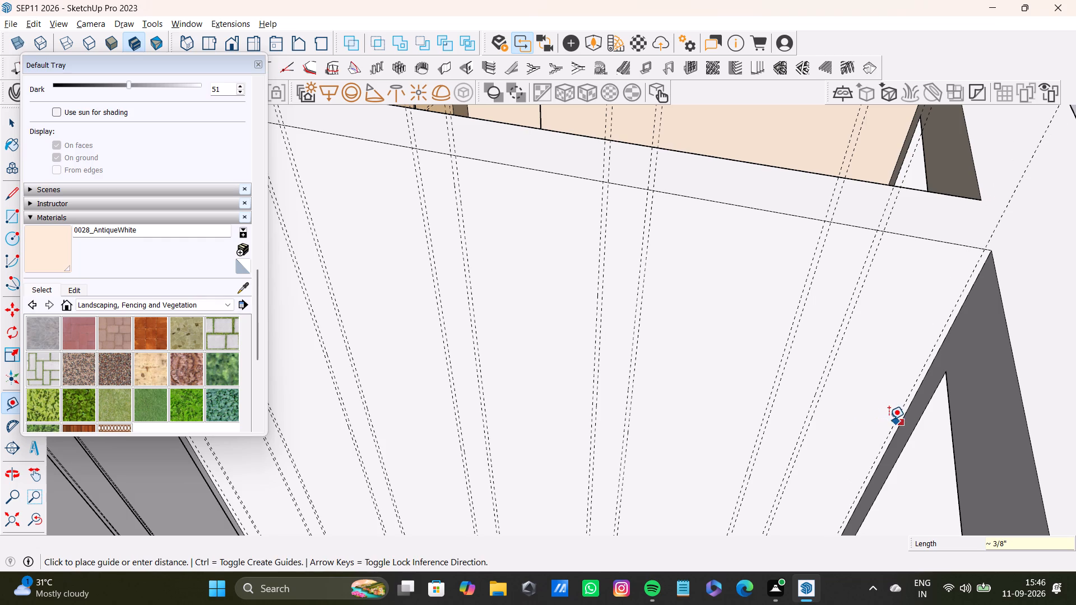
pyautogui.click(890, 420)
pyautogui.scroll(-9, 866, 429)
pyautogui.press('space')
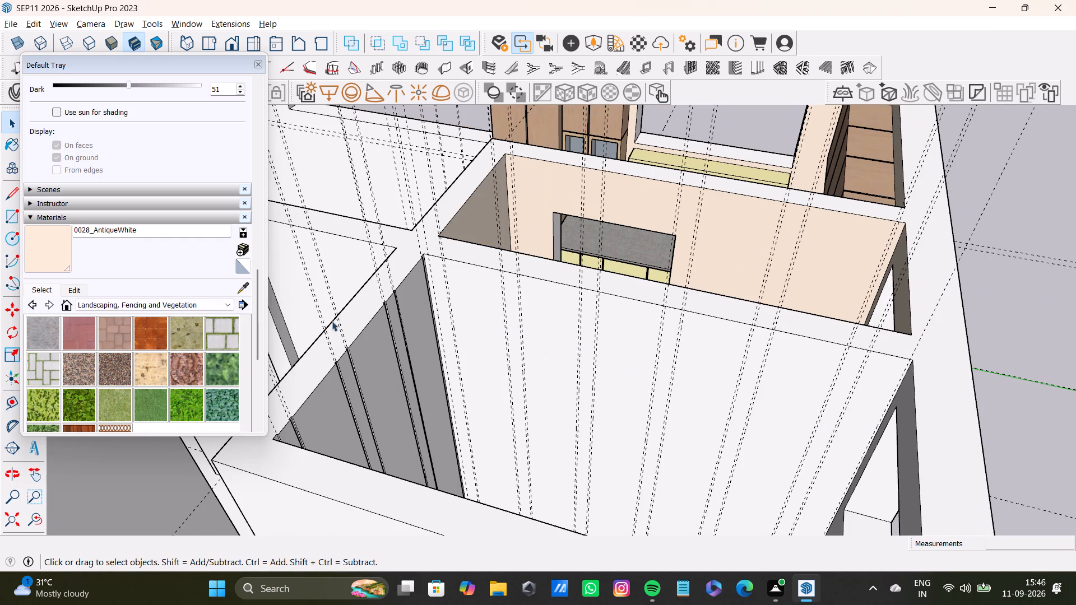
# Draw a full-height rectangle of about 3" by 10' between the guides nearest the long wall's panelled corner.
pyautogui.press('r')
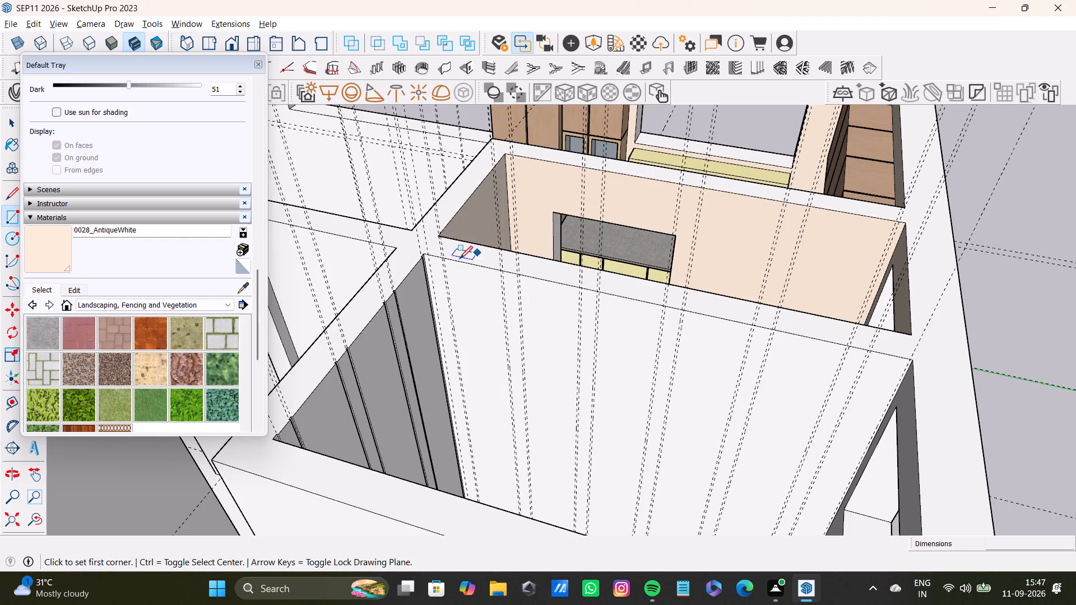
pyautogui.scroll(11, 428, 278)
pyautogui.moveTo(433, 279); pyautogui.dragTo(497, 271, button='middle')
pyautogui.scroll(7, 493, 224)
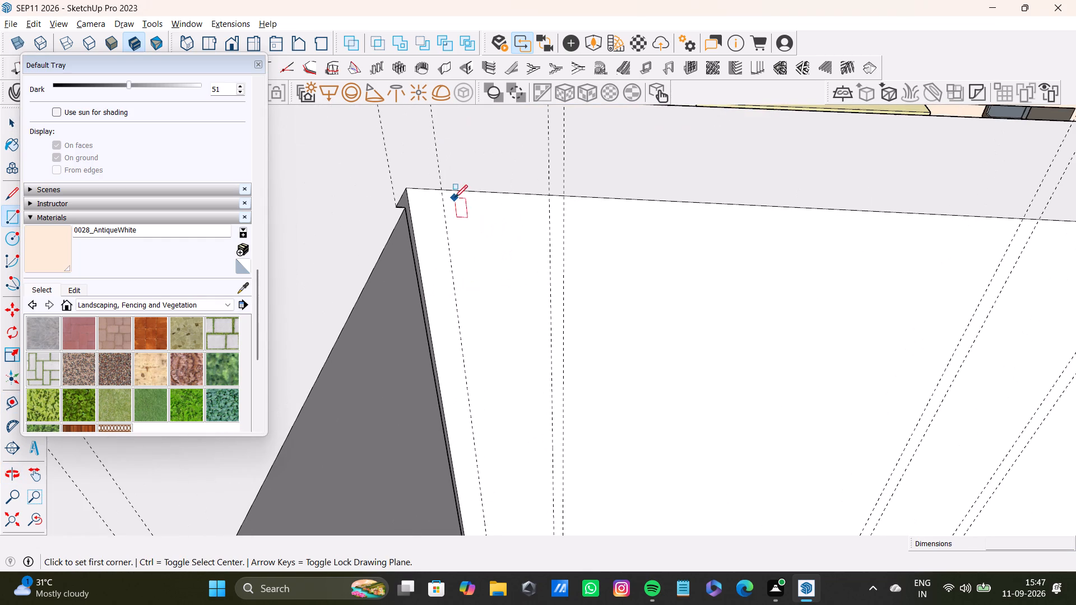
pyautogui.click(441, 188)
pyautogui.scroll(-4, 480, 243)
pyautogui.scroll(1, 517, 326)
pyautogui.keyDown('shift'); pyautogui.moveTo(517, 326); pyautogui.dragTo(517, 137, button='middle'); pyautogui.keyUp('shift')
pyautogui.scroll(-4, 523, 141)
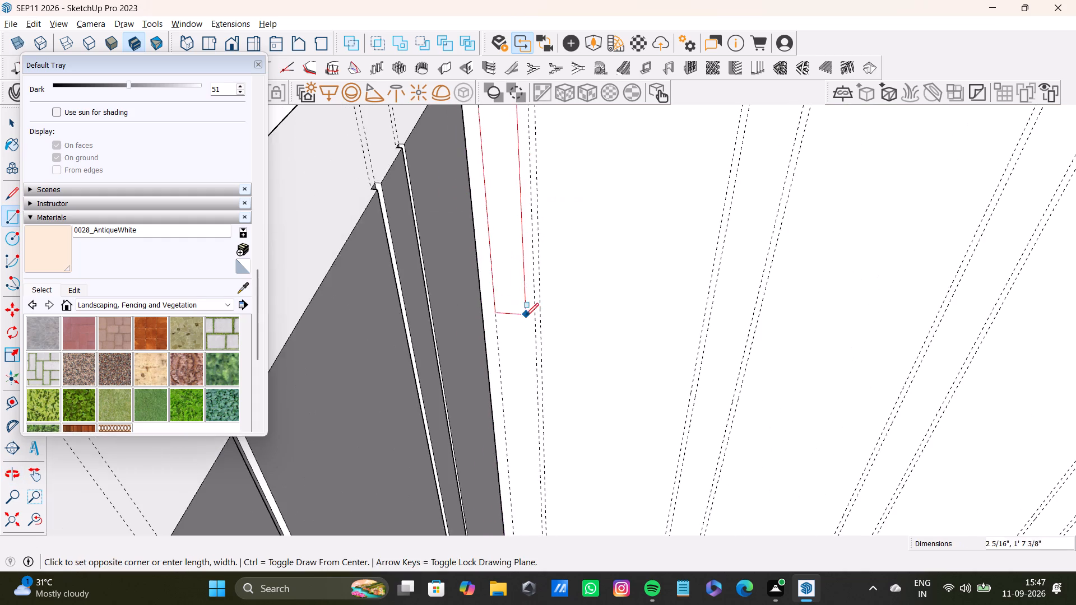
pyautogui.moveTo(540, 347); pyautogui.dragTo(530, 196, button='middle')
pyautogui.scroll(-4, 530, 276)
pyautogui.keyDown('shift'); pyautogui.moveTo(528, 355); pyautogui.dragTo(536, 220, button='middle'); pyautogui.keyUp('shift')
pyautogui.scroll(1, 535, 246)
pyautogui.moveTo(535, 246); pyautogui.dragTo(481, 360, button='middle')
pyautogui.scroll(-4, 486, 349)
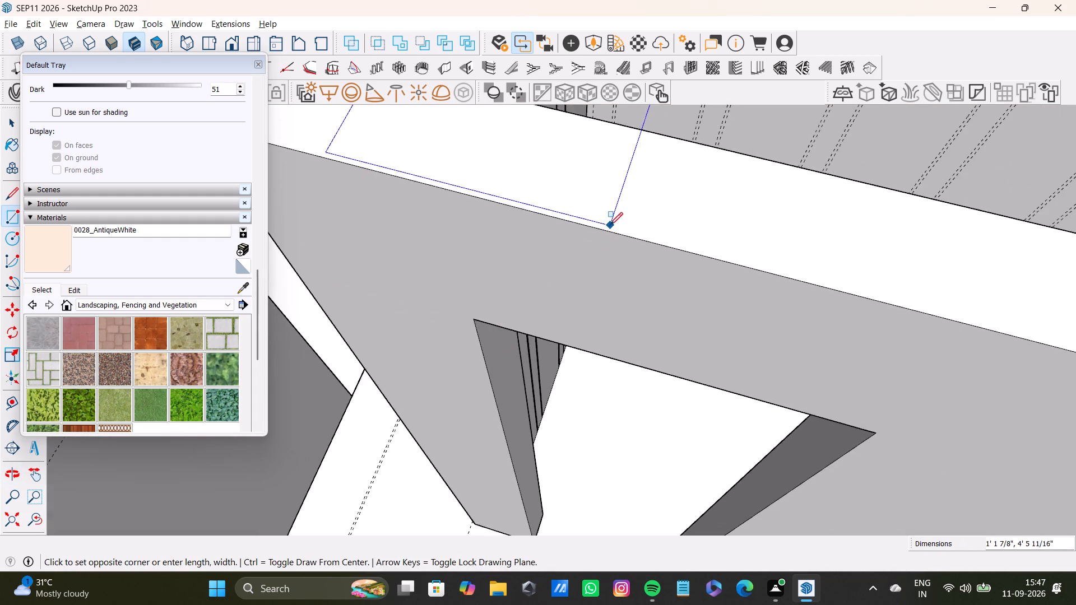
pyautogui.keyDown('shift'); pyautogui.moveTo(643, 157); pyautogui.dragTo(550, 446, button='middle'); pyautogui.keyUp('shift')
pyautogui.scroll(17, 547, 377)
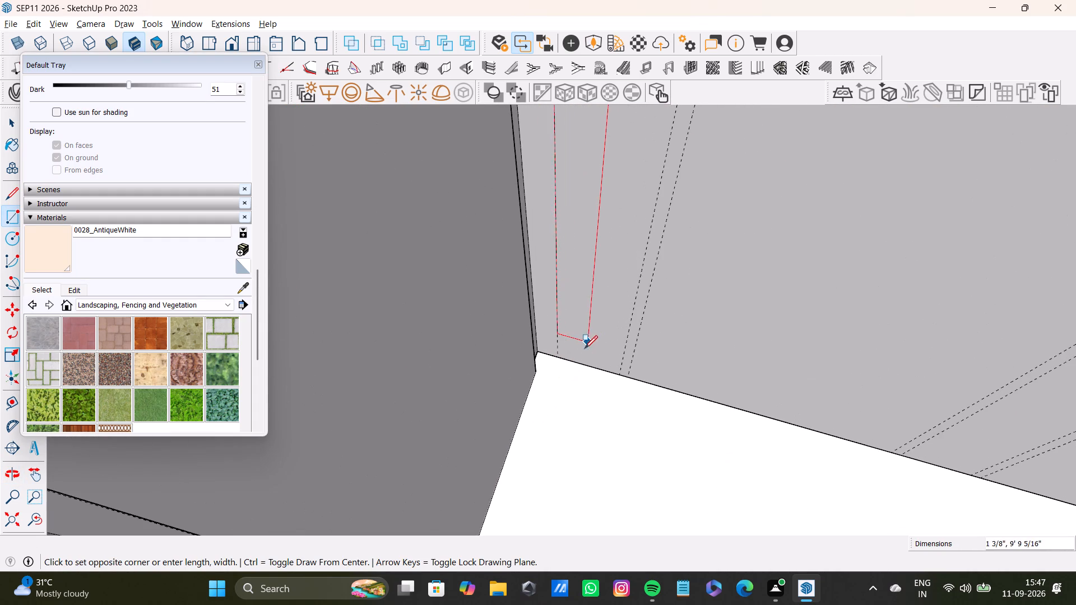
pyautogui.press('Right')
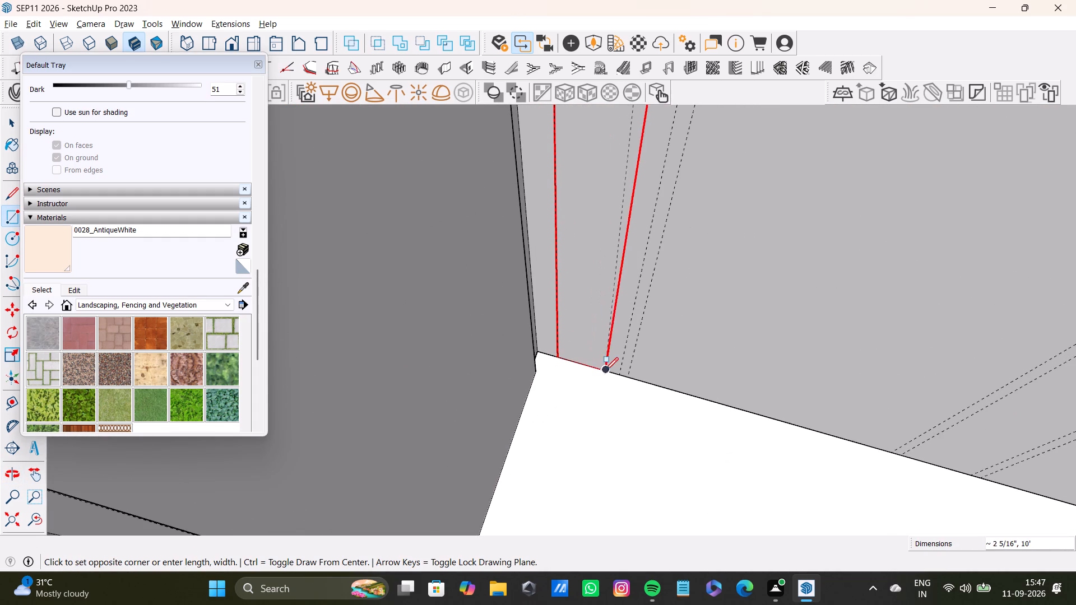
pyautogui.scroll(4, 605, 370)
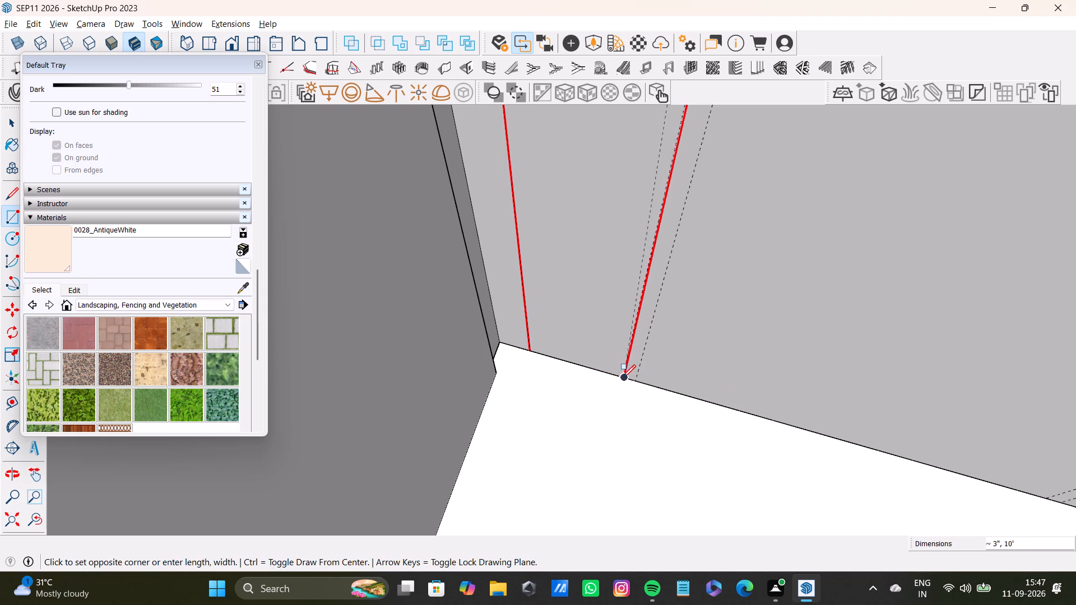
pyautogui.click(623, 378)
# Draw a full-height rectangle of about 1' by 10' on the long wall, between the guides just past the first narrow rectangle.
pyautogui.scroll(-20, 621, 378)
pyautogui.scroll(-2, 621, 378)
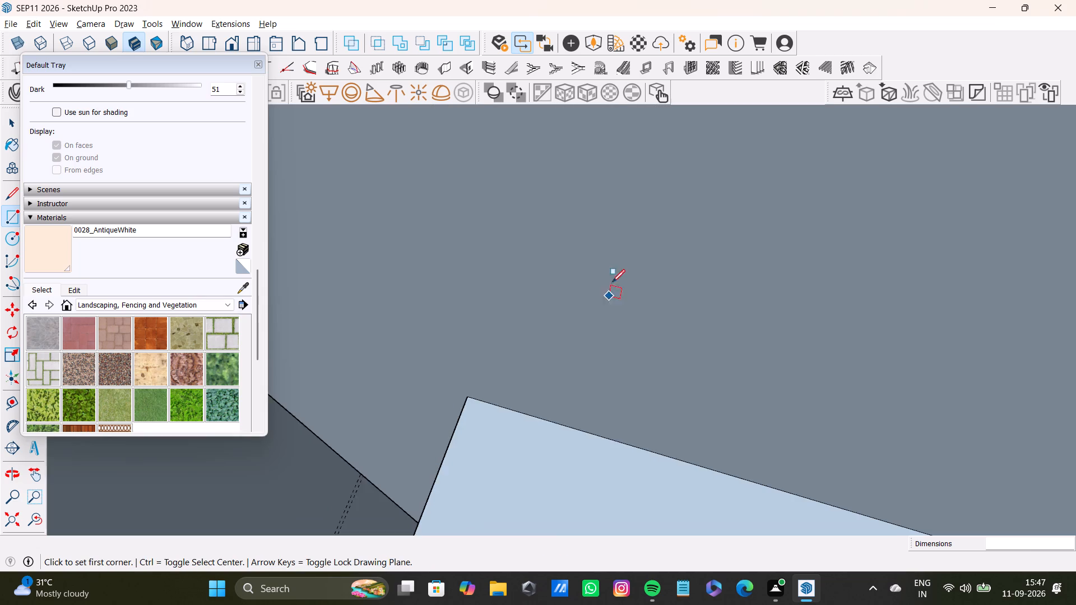
pyautogui.keyDown('shift'); pyautogui.moveTo(627, 236); pyautogui.dragTo(551, 408, button='middle'); pyautogui.keyUp('shift')
pyautogui.click(26, 516)
pyautogui.click(11, 513)
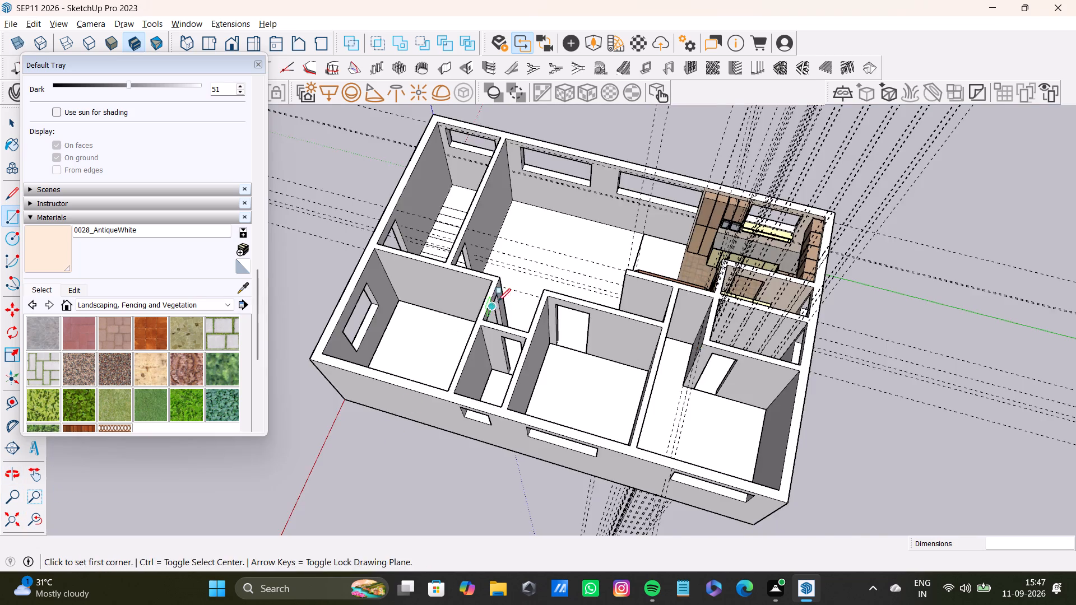
pyautogui.moveTo(500, 299); pyautogui.dragTo(517, 446, button='middle')
pyautogui.scroll(8, 752, 446)
pyautogui.moveTo(756, 436); pyautogui.dragTo(604, 345, button='middle')
pyautogui.scroll(8, 583, 384)
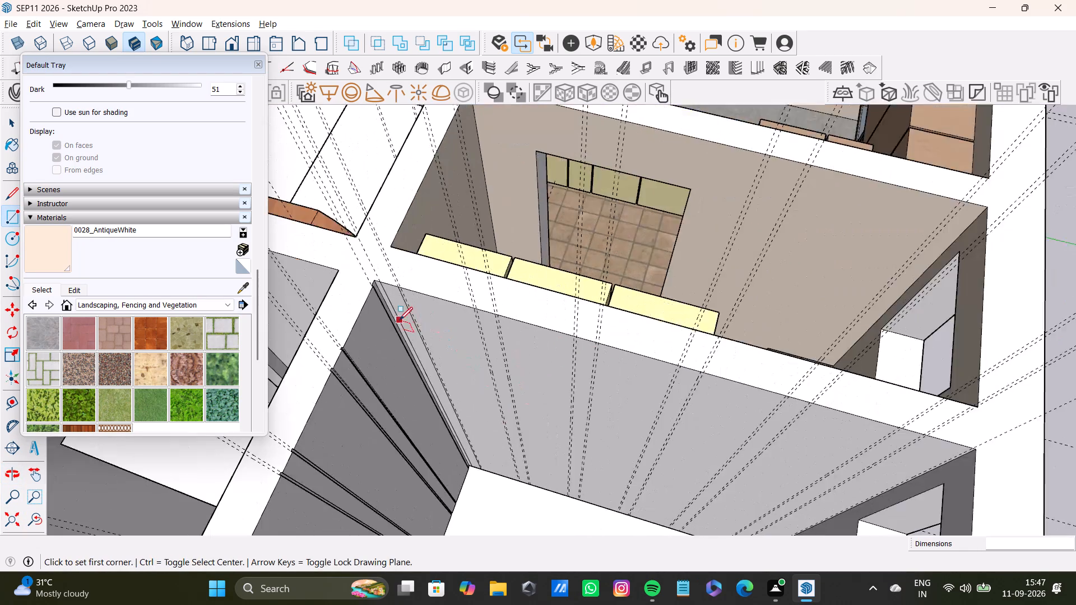
pyautogui.scroll(2, 400, 320)
pyautogui.moveTo(411, 325); pyautogui.dragTo(495, 260, button='middle')
pyautogui.scroll(4, 482, 253)
pyautogui.keyDown('shift'); pyautogui.moveTo(456, 200); pyautogui.dragTo(461, 290, button='middle'); pyautogui.keyUp('shift')
pyautogui.scroll(6, 461, 286)
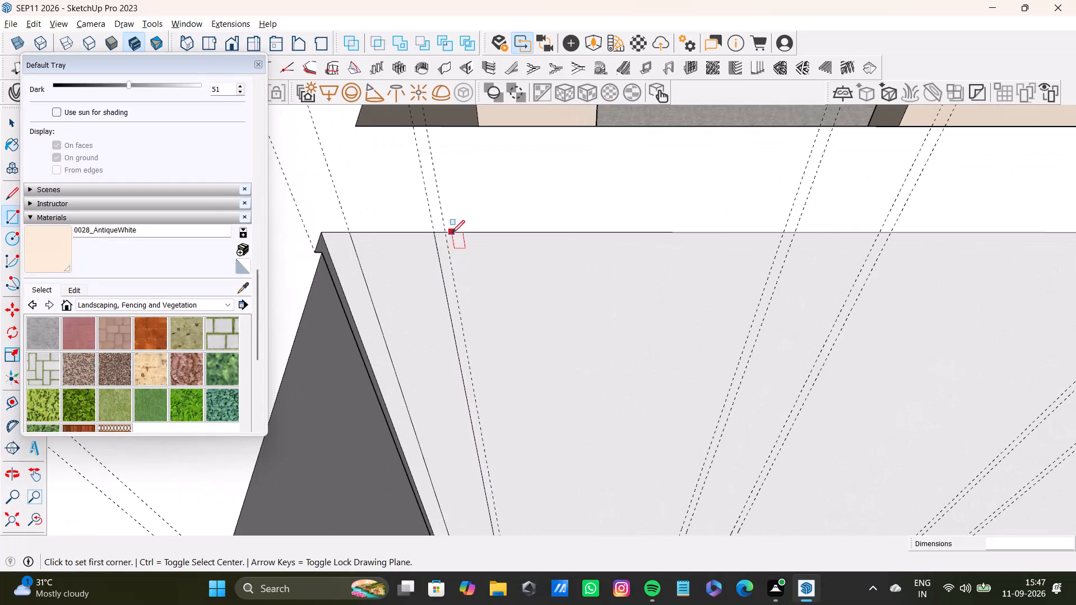
pyautogui.click(446, 232)
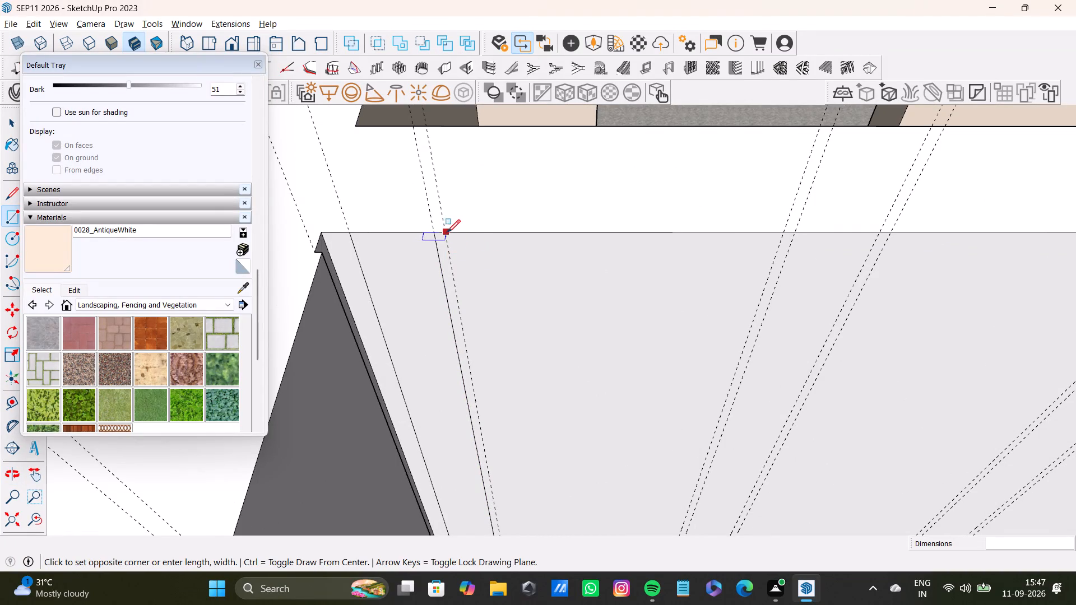
pyautogui.scroll(-4, 521, 309)
pyautogui.keyDown('shift'); pyautogui.moveTo(597, 385); pyautogui.dragTo(560, 217, button='middle'); pyautogui.keyUp('shift')
pyautogui.scroll(-3, 627, 407)
pyautogui.keyDown('shift'); pyautogui.moveTo(596, 432); pyautogui.dragTo(579, 291, button='middle'); pyautogui.keyUp('shift')
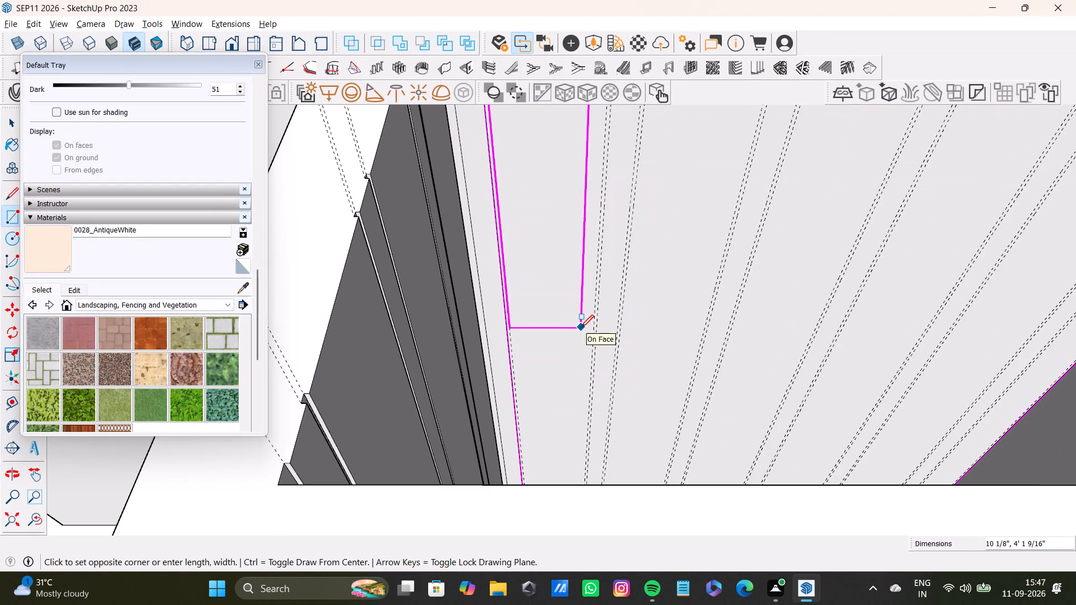
pyautogui.press('Right')
pyautogui.scroll(-3, 571, 381)
pyautogui.moveTo(589, 416); pyautogui.dragTo(577, 418, button='middle')
pyautogui.scroll(2, 574, 304)
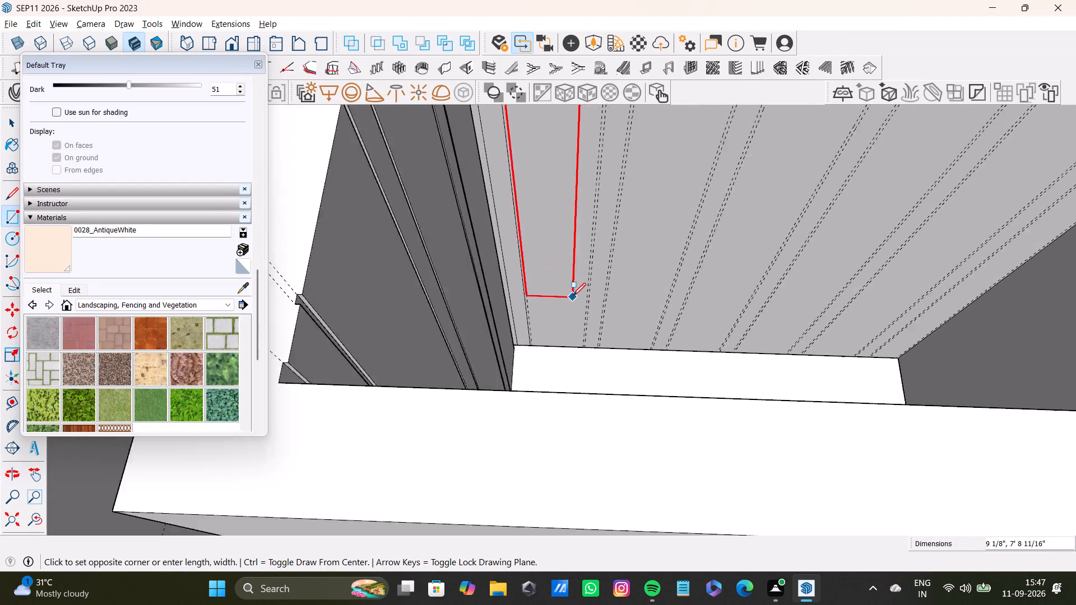
pyautogui.scroll(13, 573, 296)
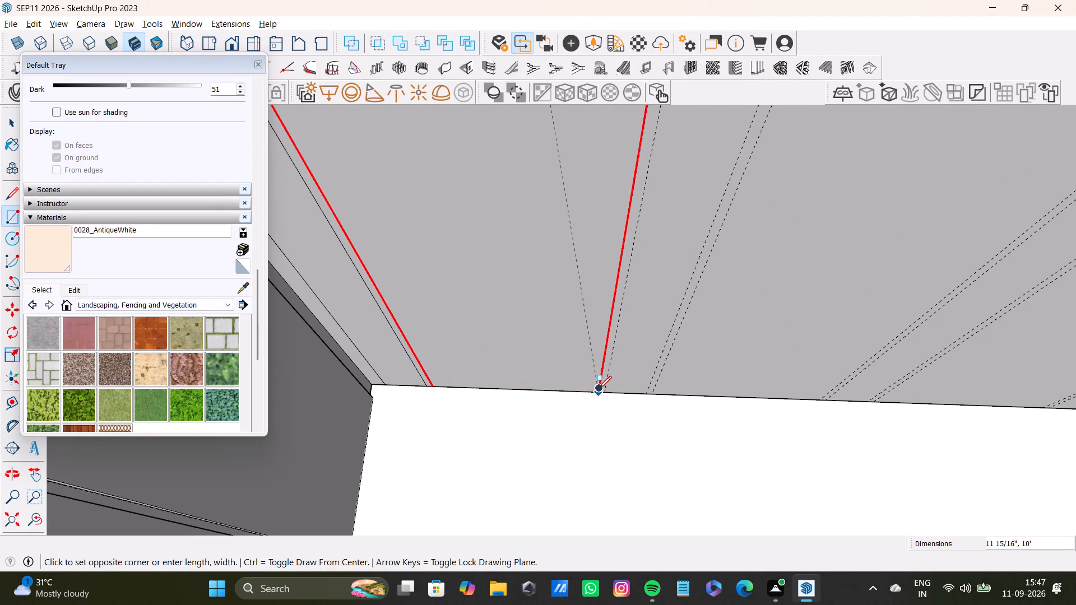
pyautogui.click(599, 389)
# Draw a full-height rectangle of about 3" by 10' on the long wall, between the guides following the first wide rectangle.
pyautogui.scroll(-13, 592, 380)
pyautogui.keyDown('shift'); pyautogui.moveTo(574, 250); pyautogui.dragTo(583, 490, button='middle'); pyautogui.keyUp('shift')
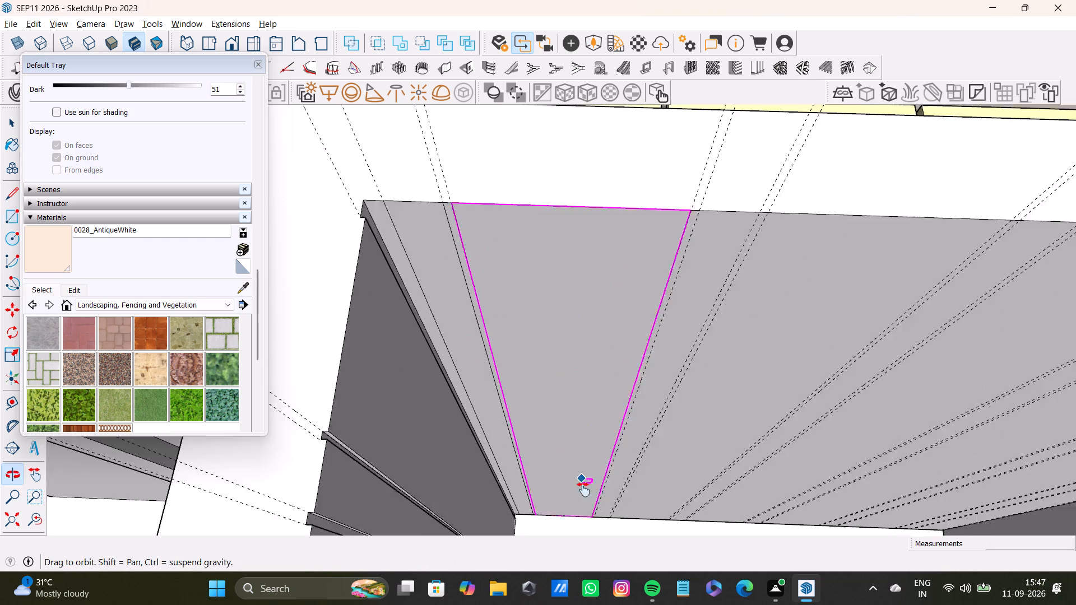
pyautogui.keyDown('shift'); pyautogui.moveTo(583, 490); pyautogui.dragTo(584, 491, button='middle'); pyautogui.keyUp('shift')
pyautogui.scroll(7, 692, 270)
pyautogui.click(709, 232)
pyautogui.scroll(-4, 741, 299)
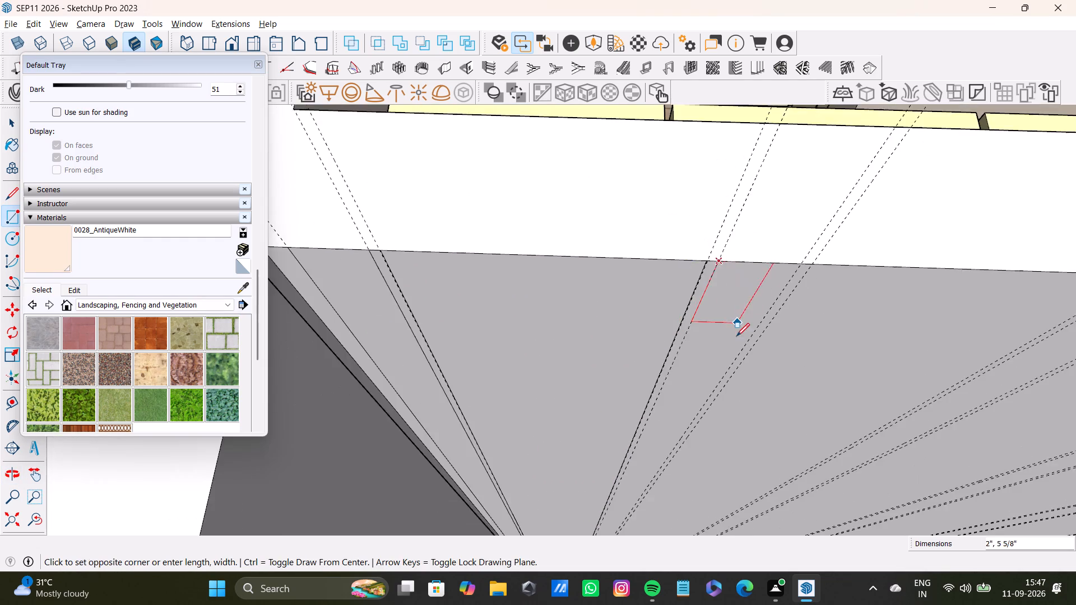
pyautogui.keyDown('shift'); pyautogui.moveTo(735, 339); pyautogui.dragTo(691, 176, button='middle'); pyautogui.keyUp('shift')
pyautogui.scroll(3, 654, 276)
pyautogui.moveTo(670, 328); pyautogui.dragTo(648, 149, button='middle')
pyautogui.scroll(2, 643, 278)
pyautogui.moveTo(588, 392); pyautogui.dragTo(599, 210, button='middle')
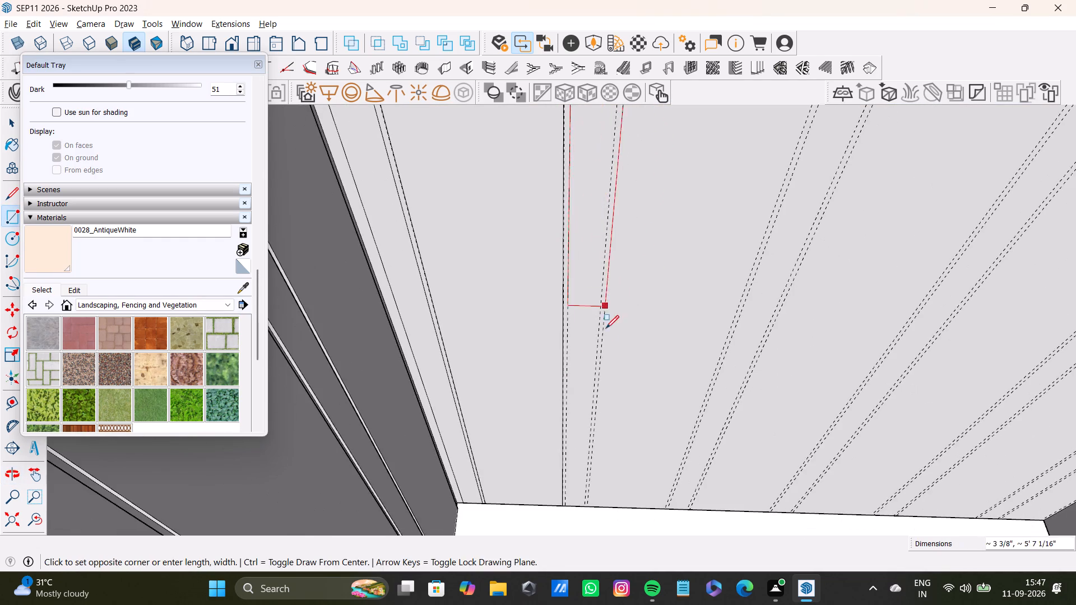
pyautogui.moveTo(601, 348); pyautogui.dragTo(599, 246, button='middle')
pyautogui.scroll(6, 592, 333)
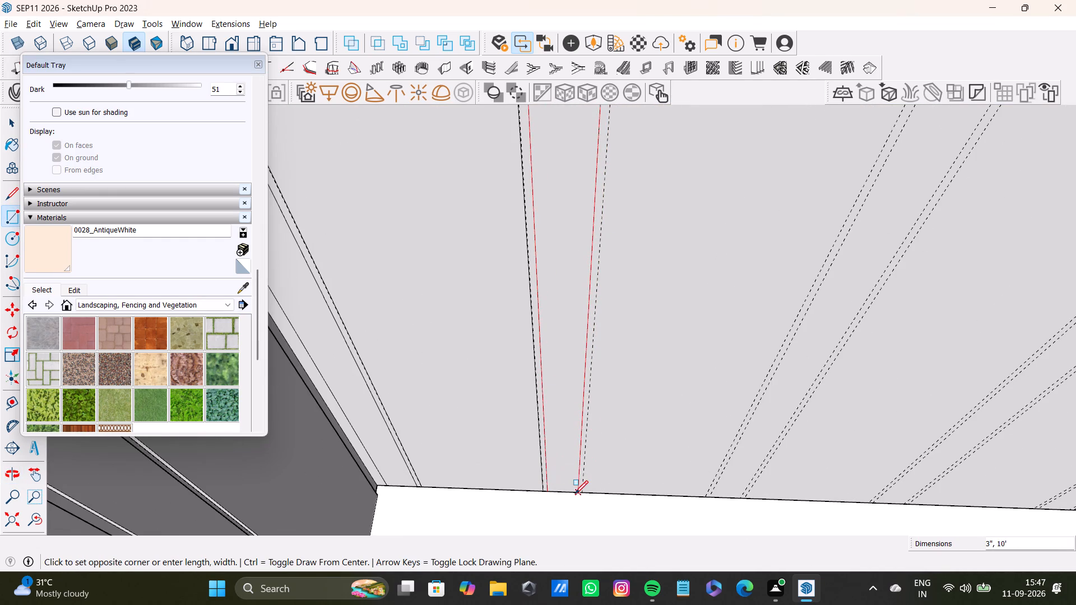
pyautogui.click(575, 494)
# Draw a second wide full-height rectangle of about 1' by 10' on the long wall, beyond the second narrow rectangle.
pyautogui.scroll(-8, 551, 411)
pyautogui.keyDown('shift'); pyautogui.middleClick(558, 265); pyautogui.keyUp('shift')
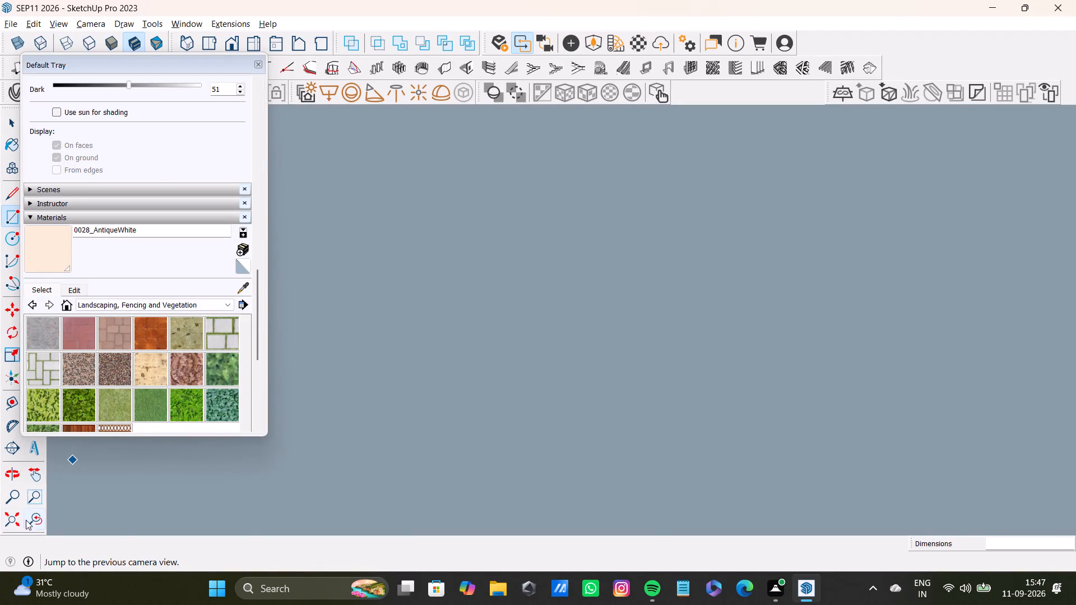
pyautogui.click(26, 520)
pyautogui.moveTo(522, 307); pyautogui.dragTo(493, 519, button='middle')
pyautogui.scroll(-9, 494, 376)
pyautogui.scroll(-3, 511, 286)
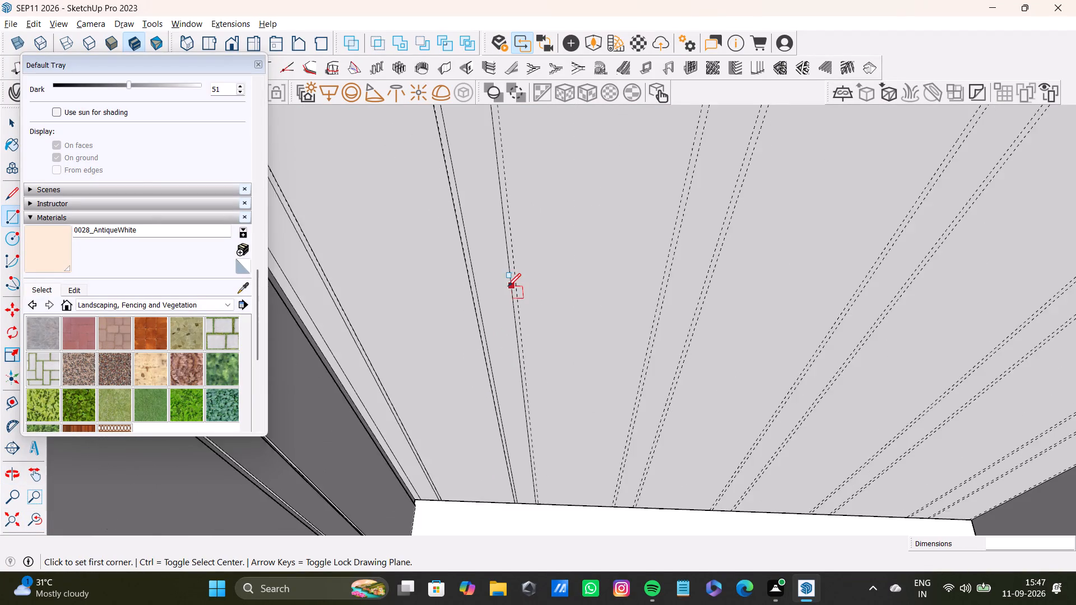
pyautogui.scroll(-6, 508, 286)
pyautogui.keyDown('shift'); pyautogui.moveTo(515, 278); pyautogui.dragTo(553, 537, button='middle'); pyautogui.keyUp('shift')
pyautogui.scroll(10, 540, 384)
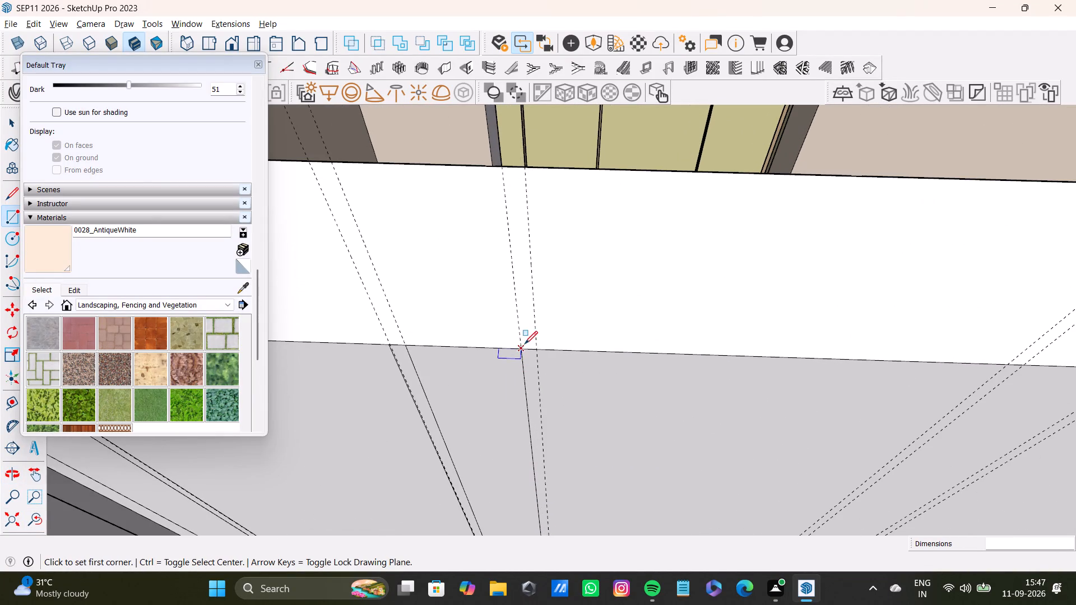
pyautogui.click(537, 350)
pyautogui.scroll(-4, 700, 468)
pyautogui.keyDown('shift'); pyautogui.moveTo(715, 478); pyautogui.dragTo(680, 299, button='middle'); pyautogui.keyUp('shift')
pyautogui.keyDown('shift'); pyautogui.scroll(1, 666, 281); pyautogui.keyUp('shift')
pyautogui.scroll(-4, 664, 284)
pyautogui.moveTo(665, 406); pyautogui.dragTo(645, 267, button='middle')
pyautogui.scroll(-2, 690, 455)
pyautogui.moveTo(643, 460); pyautogui.dragTo(632, 350, button='middle')
pyautogui.scroll(9, 622, 347)
pyautogui.keyDown('shift'); pyautogui.moveTo(619, 471); pyautogui.dragTo(611, 346, button='middle'); pyautogui.keyUp('shift')
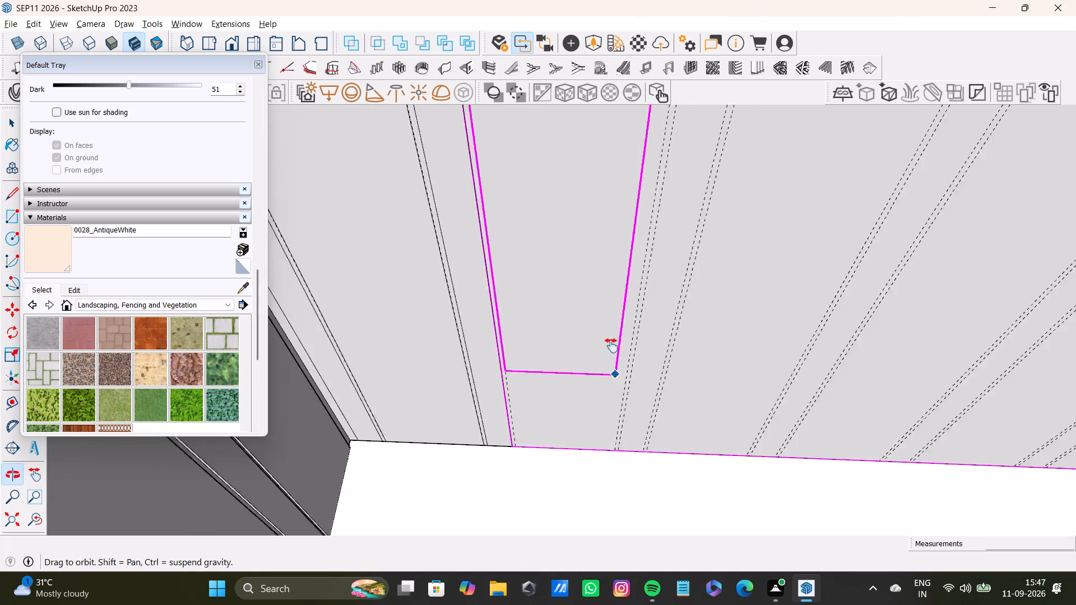
pyautogui.keyDown('shift'); pyautogui.moveTo(611, 346); pyautogui.dragTo(610, 324, button='middle'); pyautogui.keyUp('shift')
pyautogui.scroll(8, 611, 348)
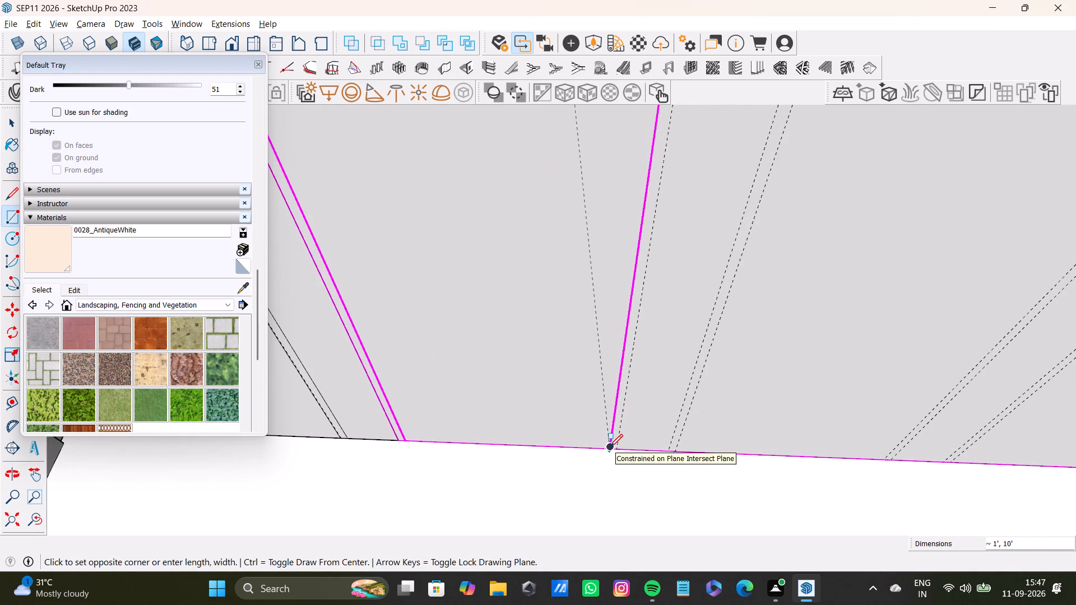
pyautogui.click(610, 447)
# Draw a third narrow full-height rectangle of about 3" by 10' on the long wall, beyond the second wide rectangle.
pyautogui.scroll(-9, 578, 394)
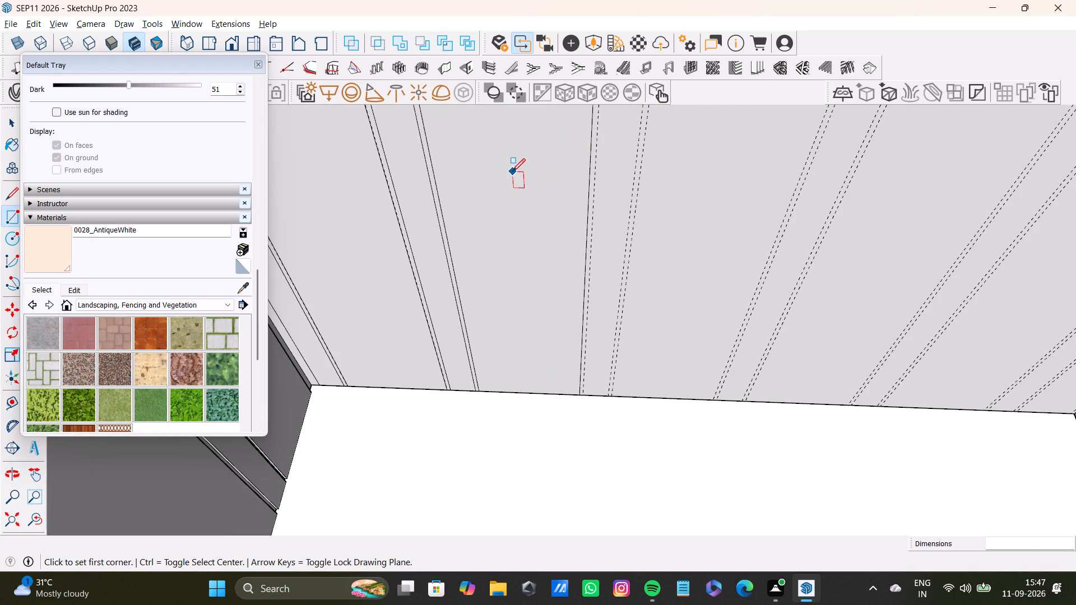
pyautogui.scroll(-7, 512, 171)
pyautogui.click(34, 519)
pyautogui.keyDown('shift'); pyautogui.moveTo(517, 275); pyautogui.dragTo(517, 319, button='middle'); pyautogui.keyUp('shift')
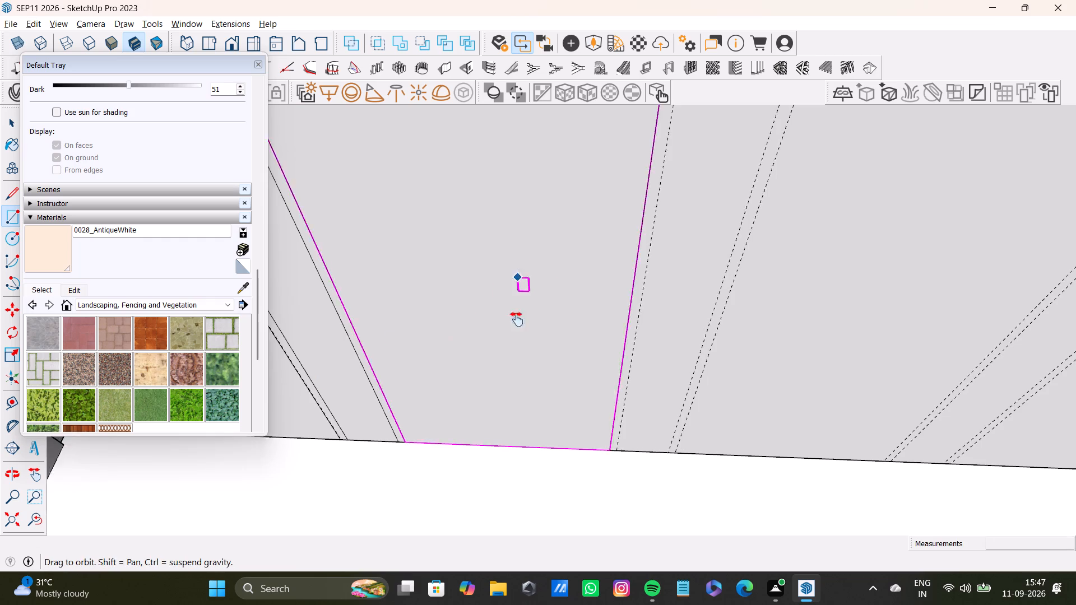
pyautogui.keyDown('shift'); pyautogui.moveTo(517, 319); pyautogui.dragTo(481, 510, button='middle'); pyautogui.keyUp('shift')
pyautogui.scroll(-13, 494, 413)
pyautogui.keyDown('shift'); pyautogui.moveTo(479, 334); pyautogui.dragTo(509, 539, button='middle'); pyautogui.keyUp('shift')
pyautogui.scroll(-5, 522, 306)
pyautogui.keyDown('shift'); pyautogui.moveTo(511, 283); pyautogui.dragTo(529, 495, button='middle'); pyautogui.keyUp('shift')
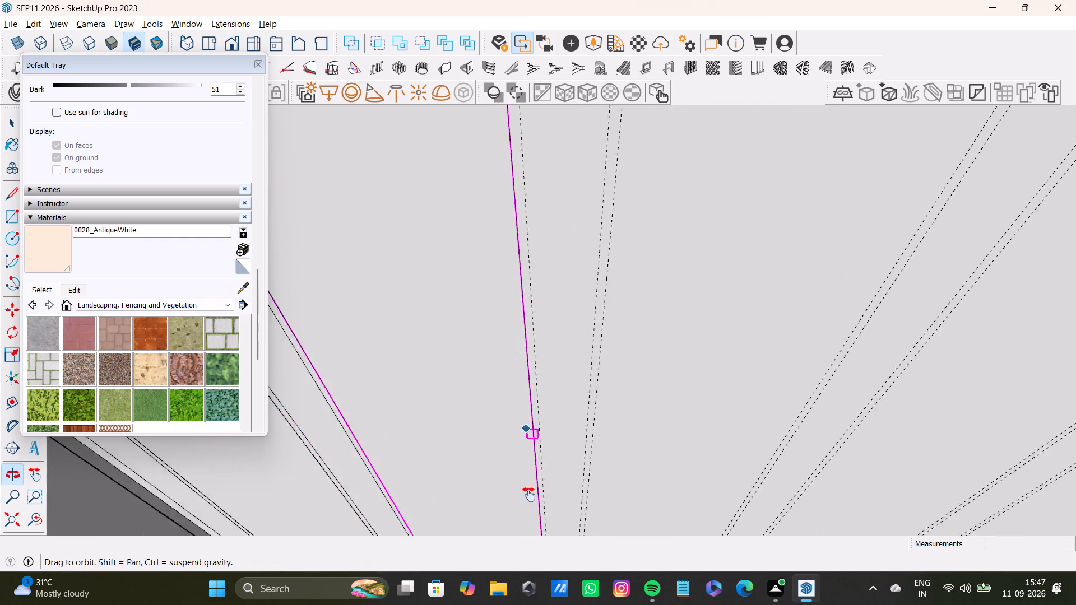
pyautogui.keyDown('shift'); pyautogui.moveTo(529, 495); pyautogui.dragTo(530, 545, button='middle'); pyautogui.keyUp('shift')
pyautogui.keyDown('shift'); pyautogui.scroll(1, 535, 523); pyautogui.keyUp('shift')
pyautogui.scroll(-12, 526, 440)
pyautogui.keyDown('shift'); pyautogui.moveTo(522, 394); pyautogui.dragTo(560, 496, button='middle'); pyautogui.keyUp('shift')
pyautogui.scroll(8, 539, 368)
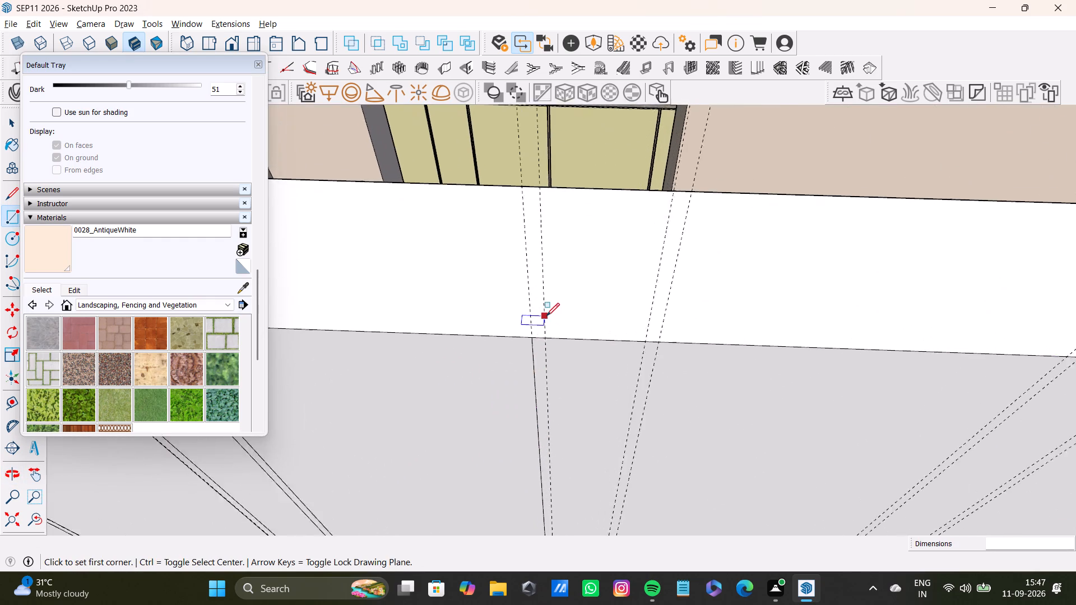
pyautogui.scroll(3, 546, 316)
pyautogui.click(549, 345)
pyautogui.scroll(-2, 637, 420)
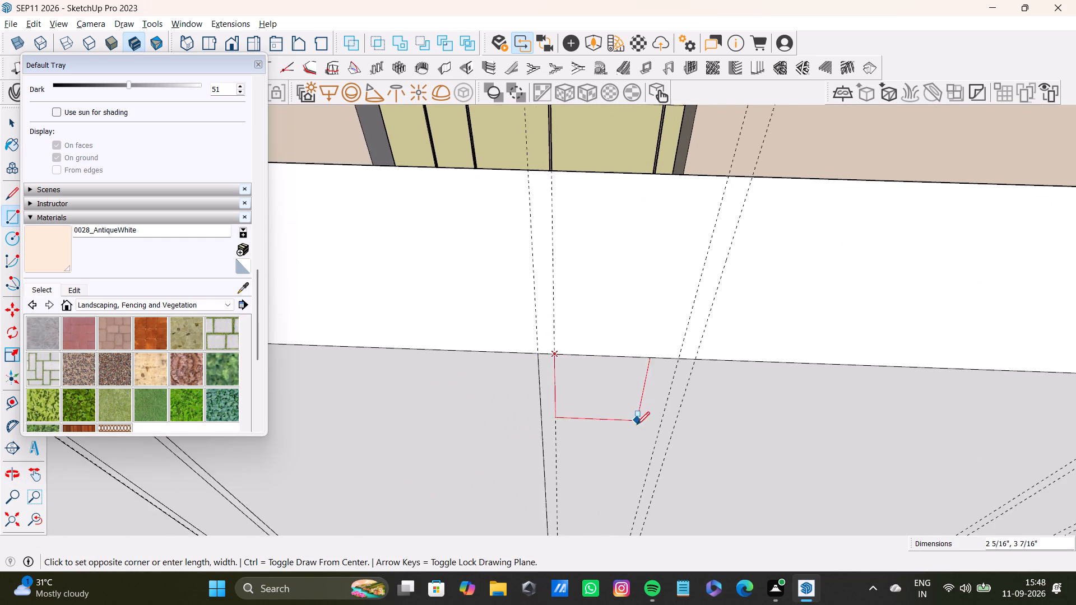
pyautogui.scroll(-2, 637, 425)
pyautogui.keyDown('shift'); pyautogui.moveTo(639, 454); pyautogui.dragTo(586, 204, button='middle'); pyautogui.keyUp('shift')
pyautogui.scroll(-3, 599, 295)
pyautogui.press('Right')
pyautogui.scroll(-4, 592, 319)
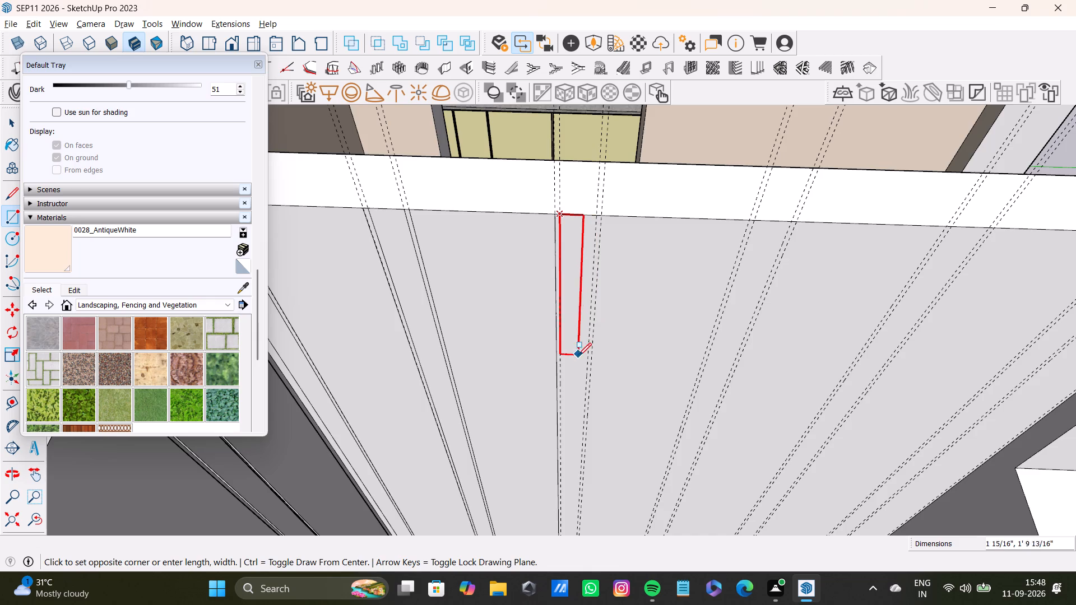
pyautogui.keyDown('shift'); pyautogui.moveTo(578, 359); pyautogui.dragTo(587, 179, button='middle'); pyautogui.keyUp('shift')
pyautogui.scroll(3, 579, 328)
pyautogui.moveTo(575, 384); pyautogui.dragTo(586, 217, button='middle')
pyautogui.scroll(3, 586, 327)
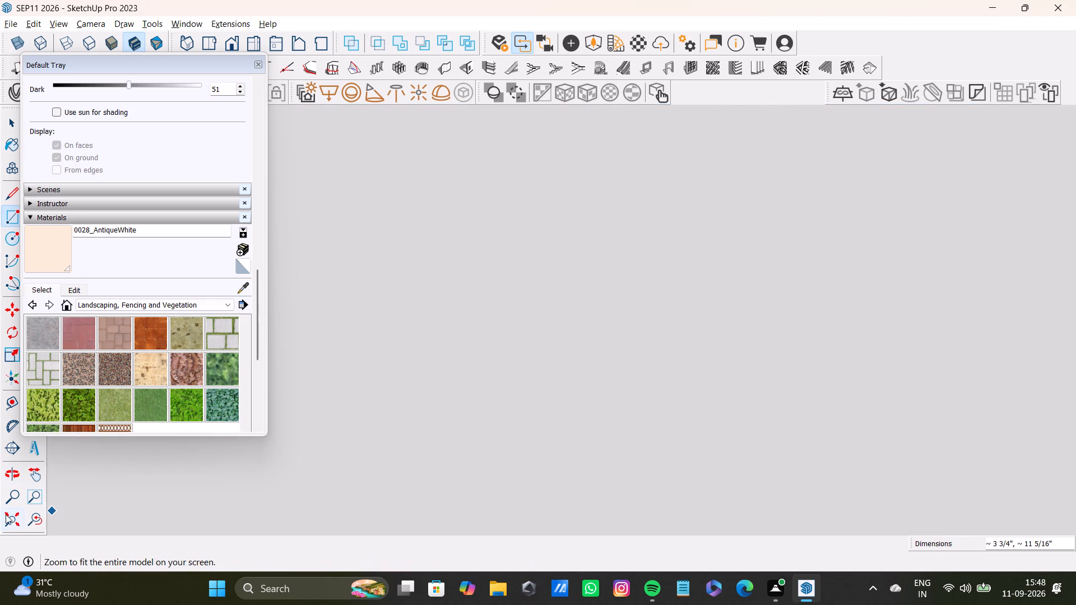
pyautogui.click(31, 521)
pyautogui.click(13, 516)
pyautogui.scroll(2, 725, 314)
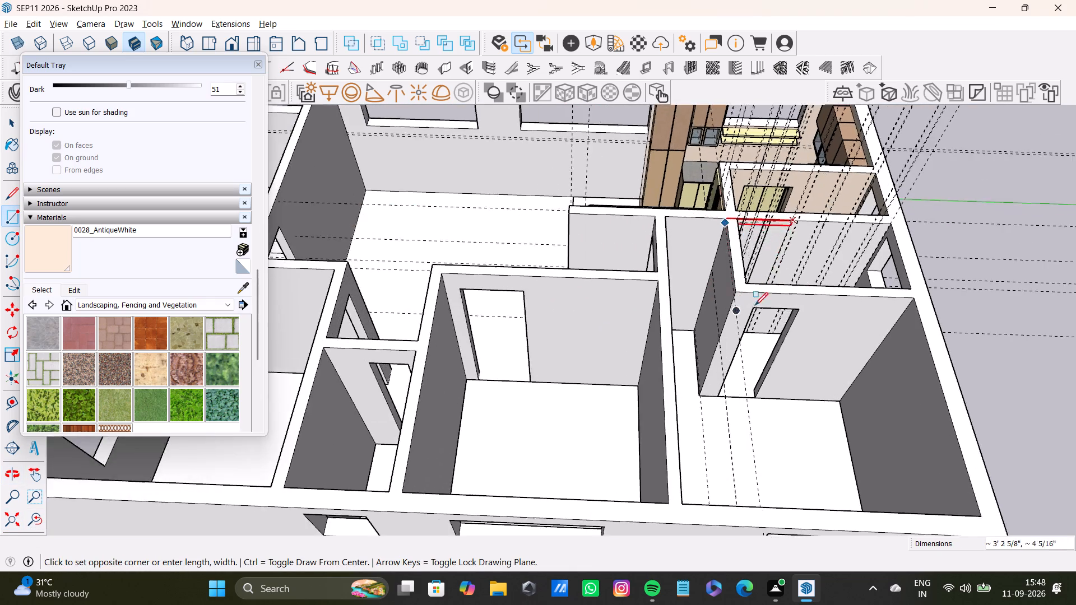
pyautogui.scroll(5, 755, 305)
pyautogui.keyDown('shift'); pyautogui.moveTo(781, 287); pyautogui.dragTo(628, 409, button='middle'); pyautogui.keyUp('shift')
pyautogui.scroll(10, 595, 380)
pyautogui.moveTo(696, 429); pyautogui.dragTo(630, 474, button='middle')
pyautogui.scroll(2, 611, 493)
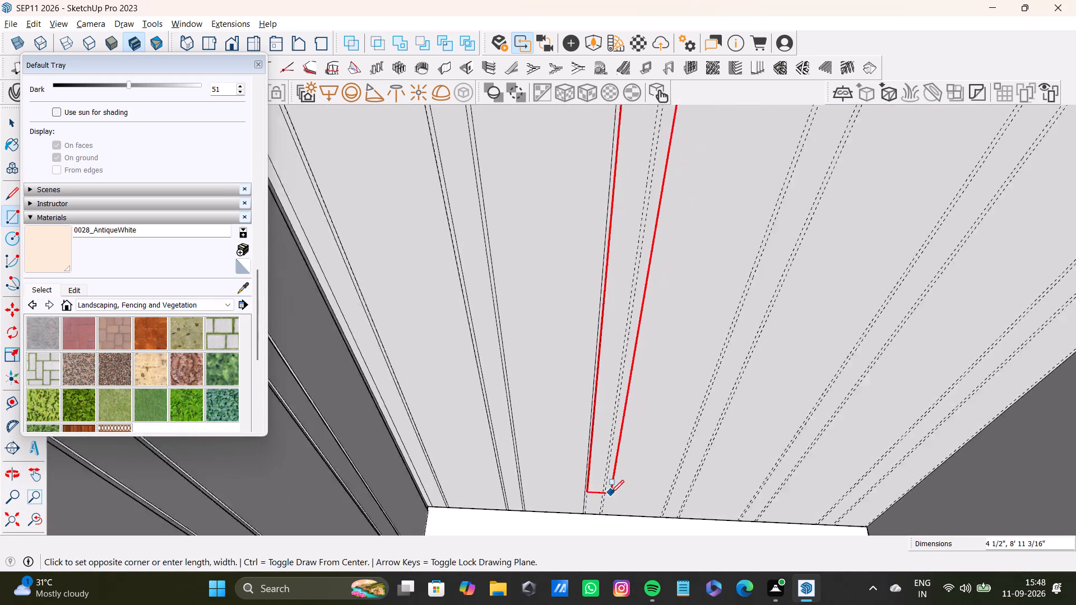
pyautogui.scroll(3, 611, 493)
pyautogui.keyDown('shift'); pyautogui.moveTo(595, 510); pyautogui.dragTo(591, 421, button='middle'); pyautogui.keyUp('shift')
pyautogui.scroll(9, 591, 416)
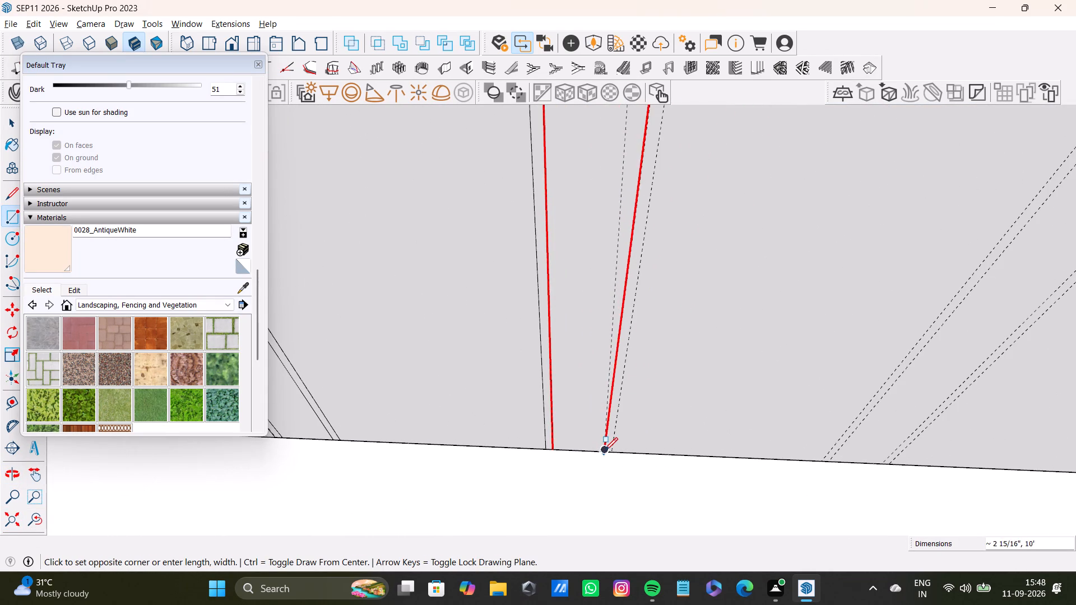
pyautogui.click(605, 450)
# Draw a third wide full-height rectangle on the long wall, starting at the top-edge guide just past the third narrow rectangle.
pyautogui.scroll(-12, 603, 445)
pyautogui.keyDown('shift'); pyautogui.moveTo(632, 287); pyautogui.dragTo(583, 504, button='middle'); pyautogui.keyUp('shift')
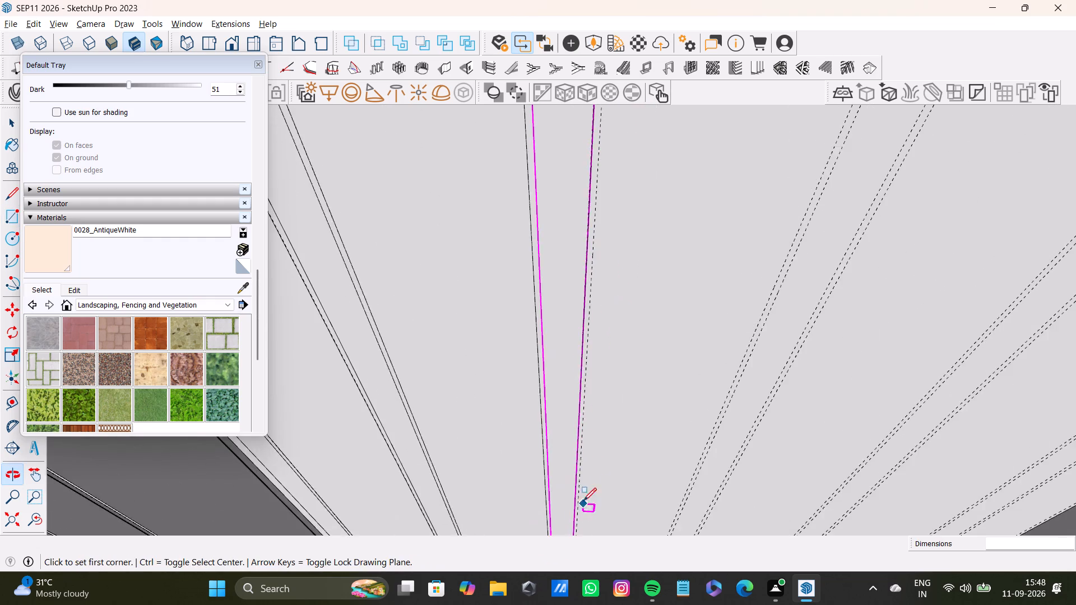
pyautogui.scroll(-9, 587, 400)
pyautogui.keyDown('shift'); pyautogui.moveTo(560, 338); pyautogui.dragTo(542, 458, button='middle'); pyautogui.keyUp('shift')
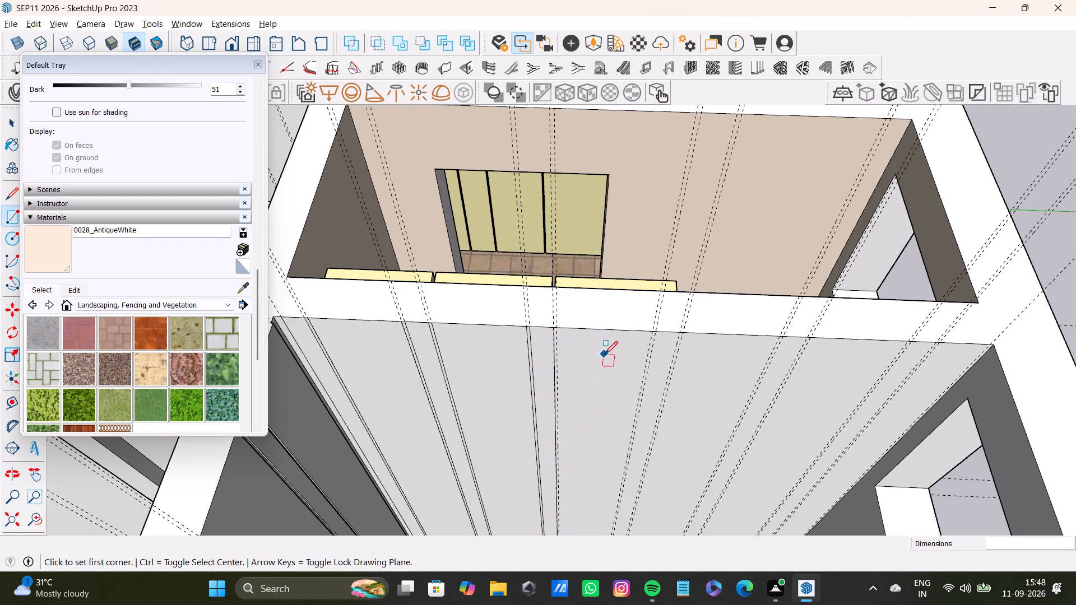
pyautogui.scroll(12, 605, 354)
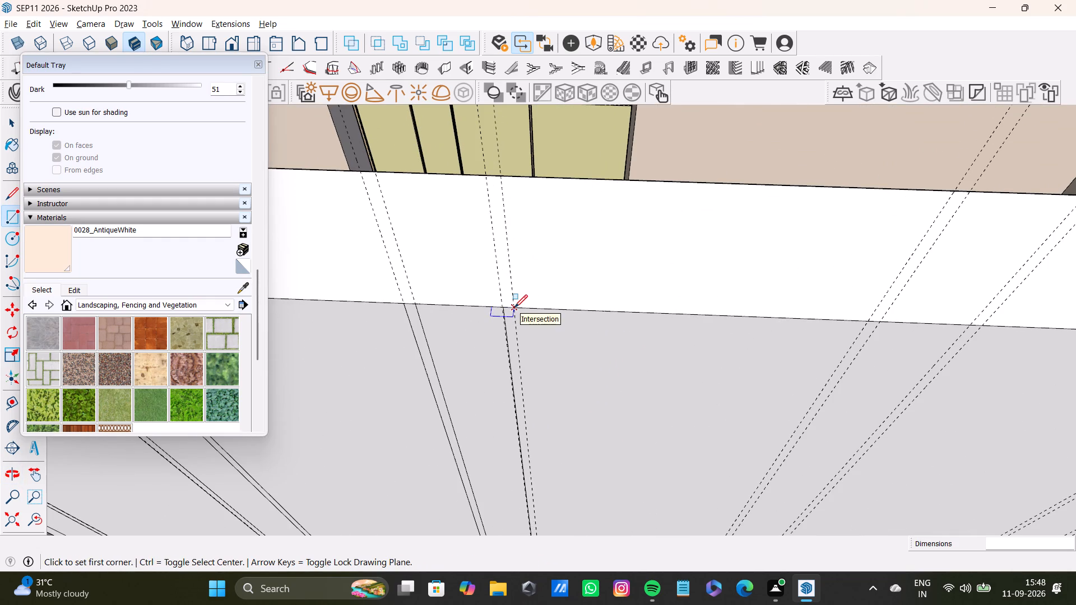
pyautogui.click(514, 308)
pyautogui.scroll(-3, 662, 453)
pyautogui.scroll(1, 675, 488)
pyautogui.keyDown('shift'); pyautogui.moveTo(675, 488); pyautogui.dragTo(638, 252, button='middle'); pyautogui.keyUp('shift')
pyautogui.scroll(-2, 652, 313)
pyautogui.keyDown('shift'); pyautogui.moveTo(654, 375); pyautogui.dragTo(635, 182, button='middle'); pyautogui.keyUp('shift')
pyautogui.scroll(2, 628, 260)
pyautogui.keyDown('shift'); pyautogui.moveTo(613, 368); pyautogui.dragTo(618, 185, button='middle'); pyautogui.keyUp('shift')
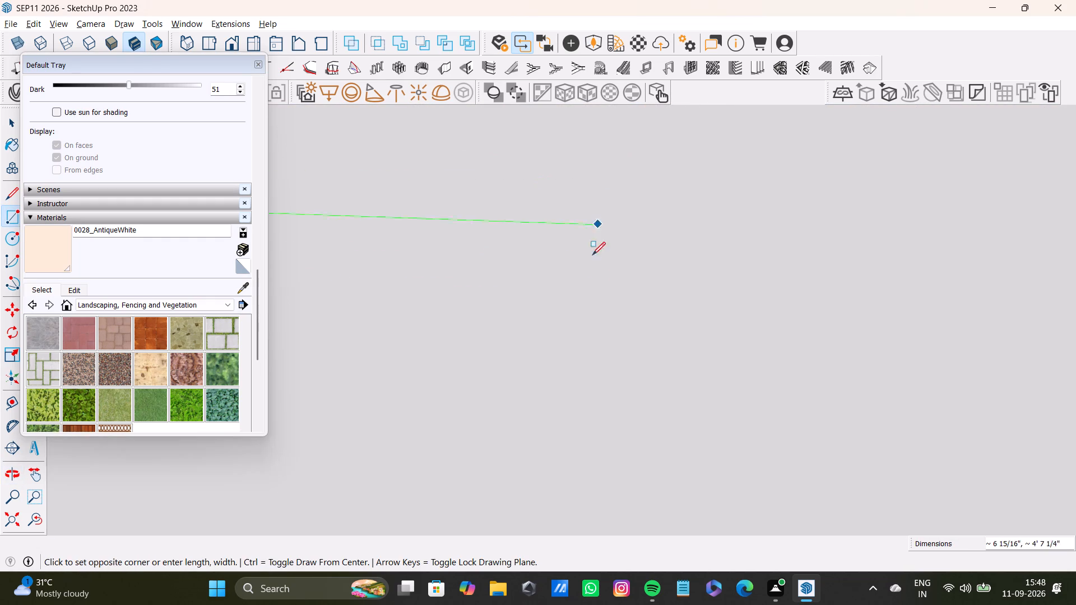
pyautogui.scroll(2, 591, 262)
pyautogui.click(43, 514)
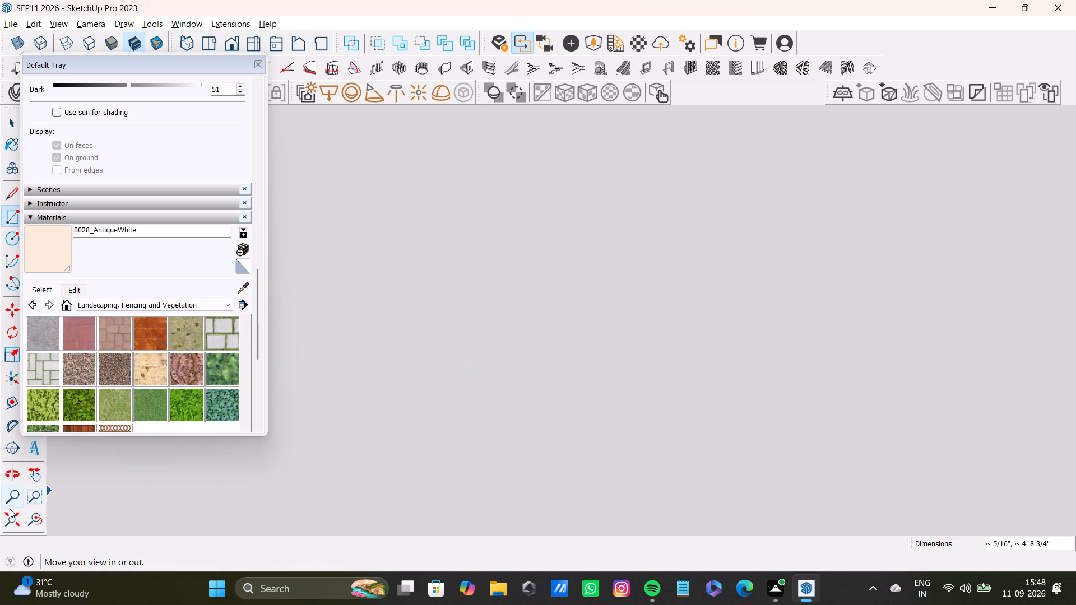
pyautogui.click(12, 522)
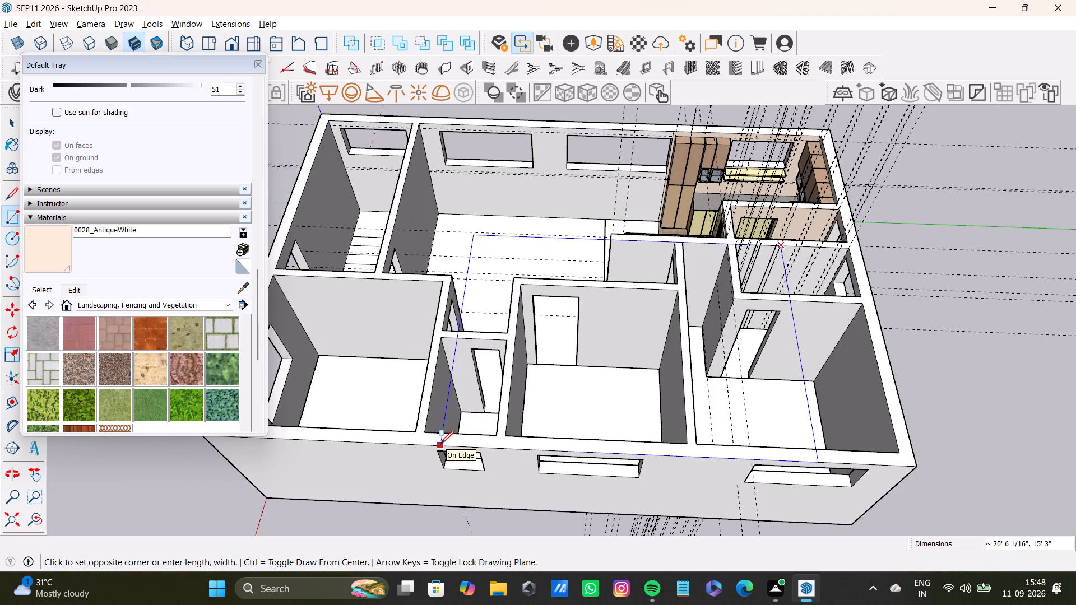
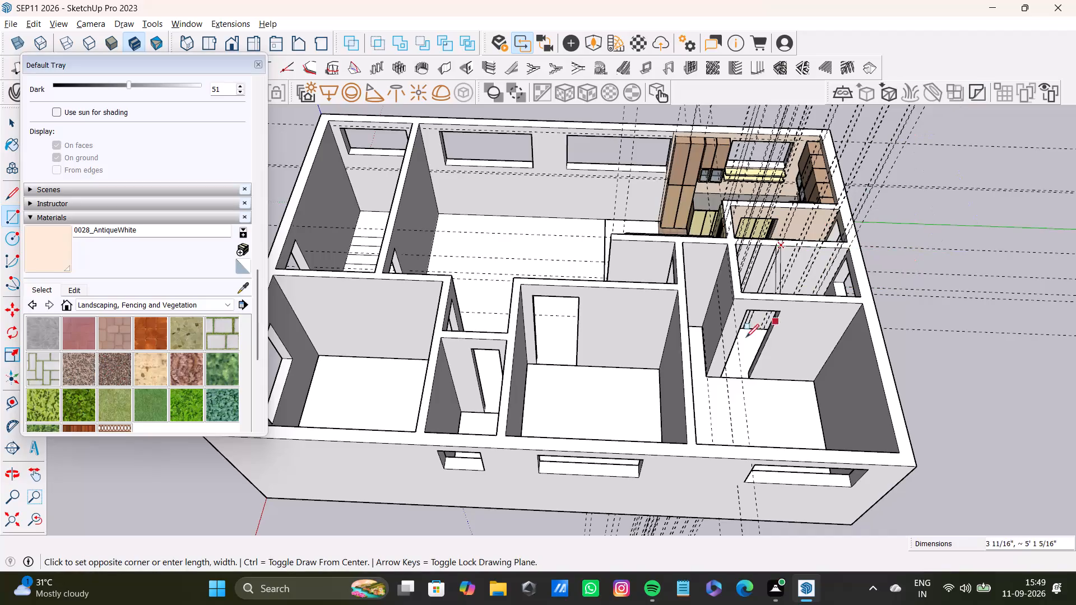
# Finish the third wide full-height rectangle on the long wall by placing its opposite corner where the next guide meets the wall's base.
pyautogui.scroll(8, 750, 257)
pyautogui.keyDown('shift'); pyautogui.moveTo(794, 296); pyautogui.dragTo(682, 302, button='middle'); pyautogui.keyUp('shift')
pyautogui.keyDown('shift'); pyautogui.scroll(-1, 679, 303); pyautogui.keyUp('shift')
pyautogui.scroll(7, 678, 303)
pyautogui.moveTo(680, 320); pyautogui.dragTo(635, 290, button='middle')
pyautogui.scroll(10, 616, 279)
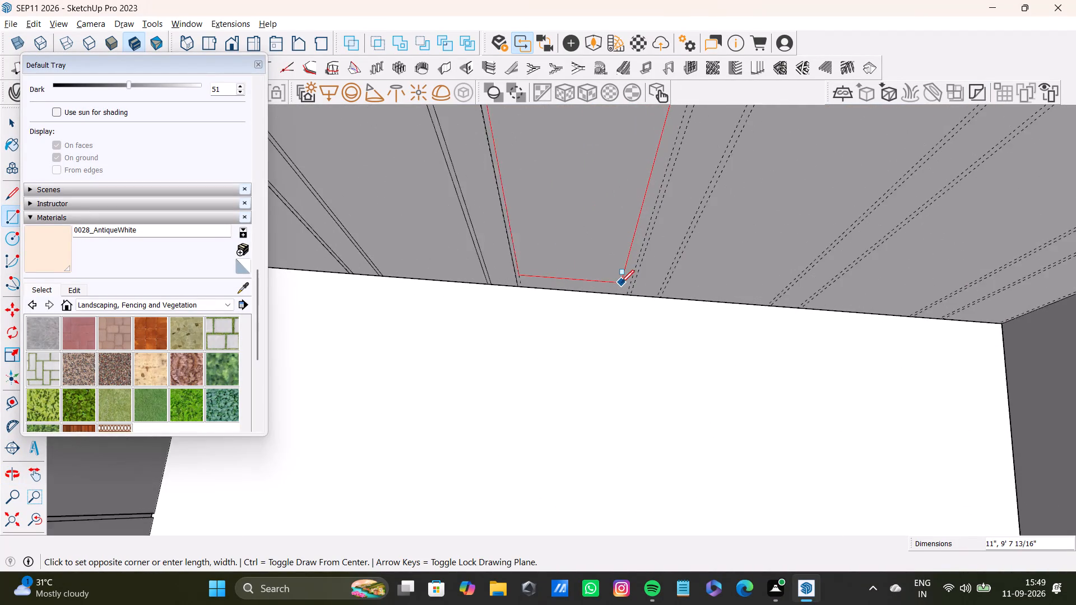
pyautogui.scroll(6, 621, 283)
pyautogui.click(632, 301)
# Draw a fourth narrow full-height rectangle of about 3" by 10' on the long wall, beyond the third wide rectangle.
pyautogui.scroll(-14, 632, 296)
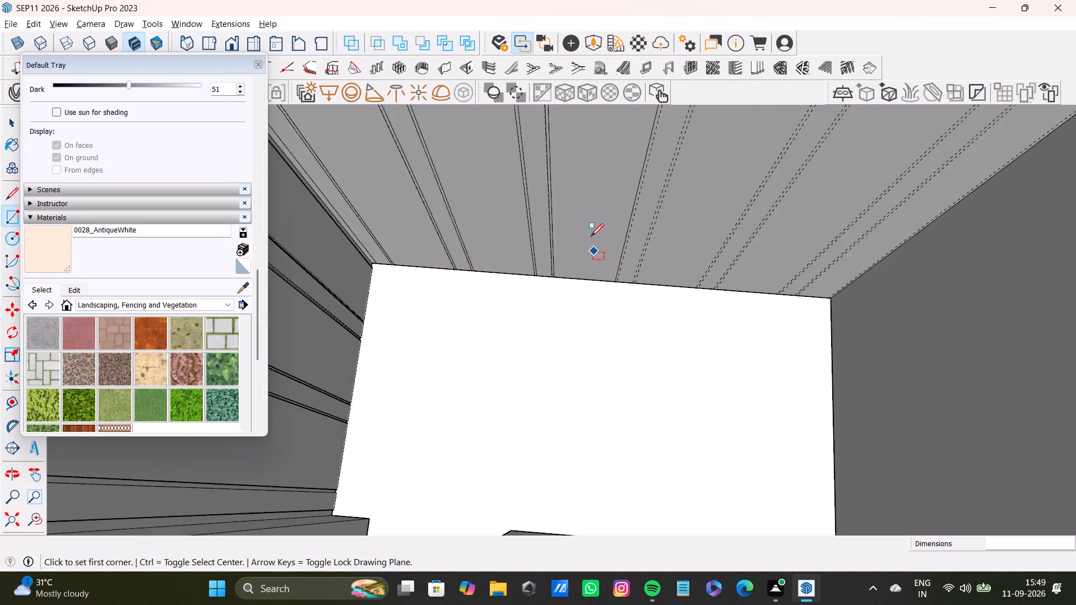
pyautogui.scroll(-7, 591, 236)
pyautogui.keyDown('shift'); pyautogui.moveTo(590, 227); pyautogui.dragTo(576, 337, button='middle'); pyautogui.keyUp('shift')
pyautogui.scroll(13, 591, 236)
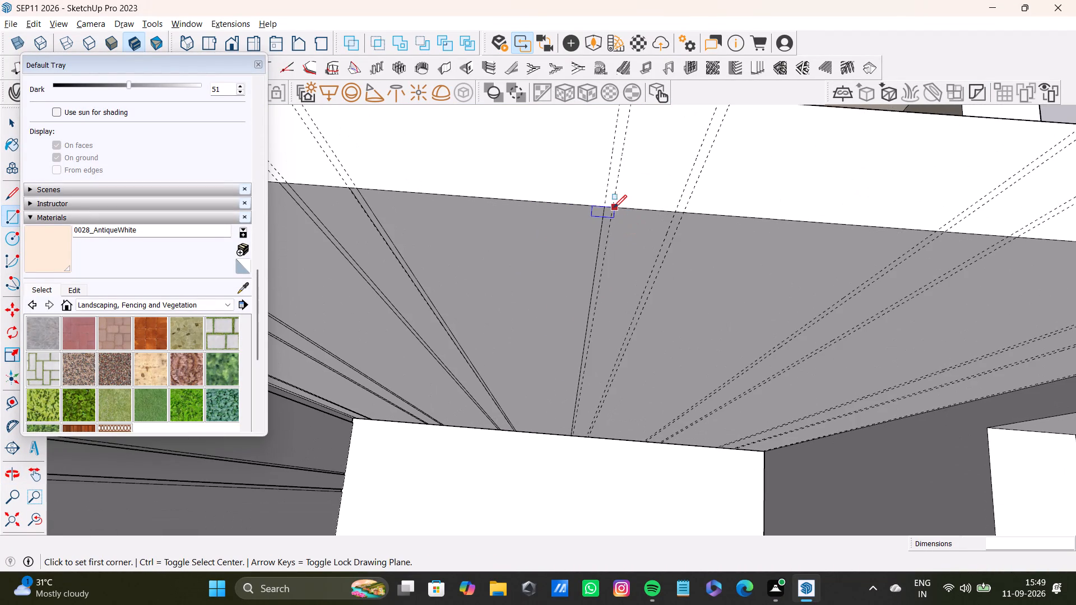
pyautogui.click(613, 209)
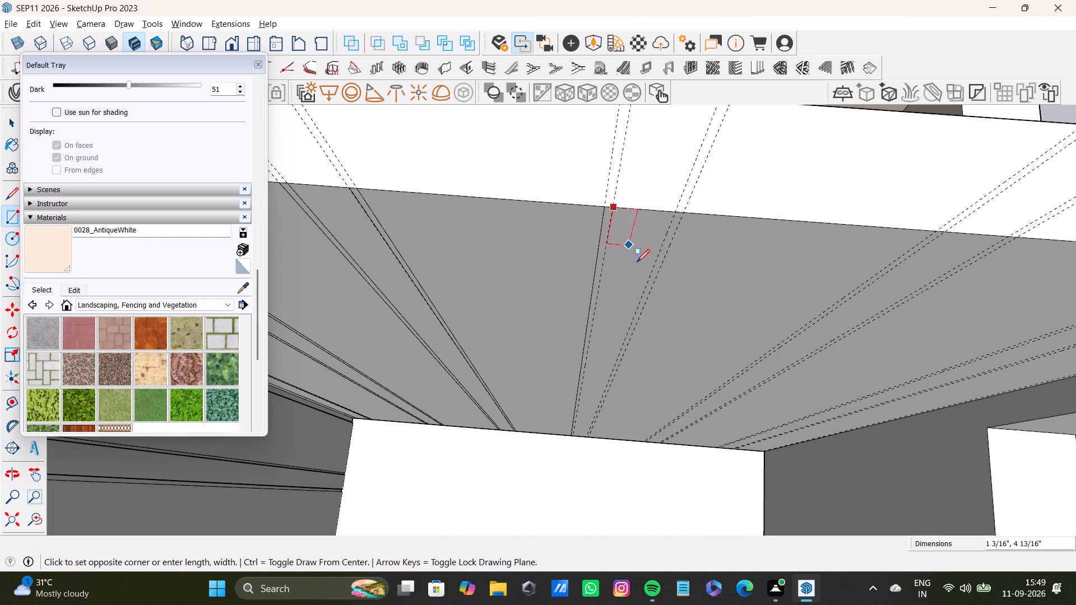
pyautogui.scroll(-3, 637, 266)
pyautogui.moveTo(634, 297); pyautogui.dragTo(606, 156, button='middle')
pyautogui.scroll(9, 589, 198)
pyautogui.moveTo(577, 343); pyautogui.dragTo(574, 160, button='middle')
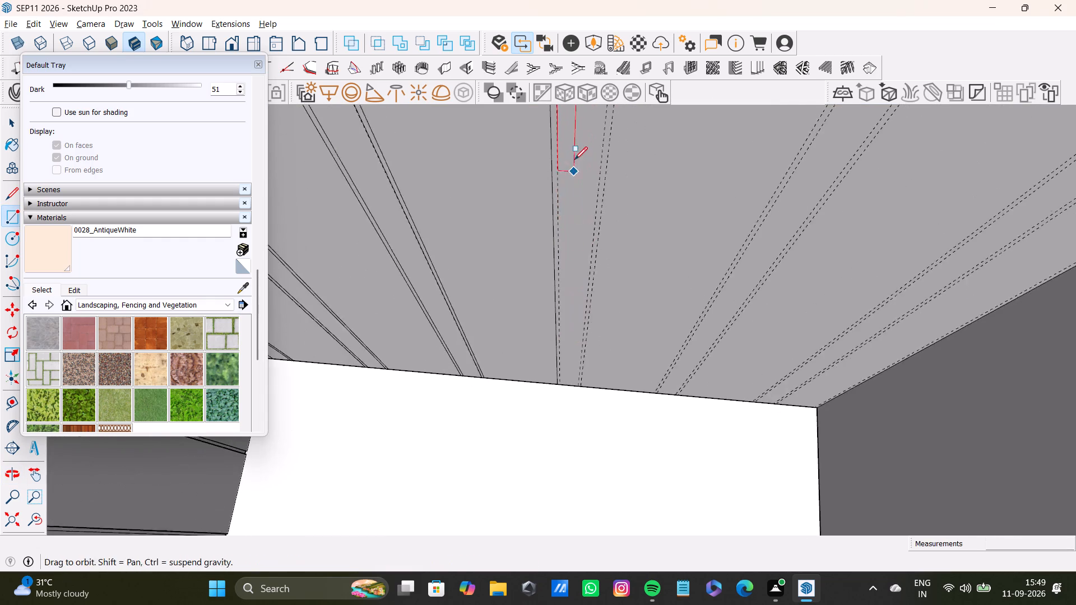
pyautogui.moveTo(574, 160); pyautogui.dragTo(574, 165, button='middle')
pyautogui.scroll(3, 581, 257)
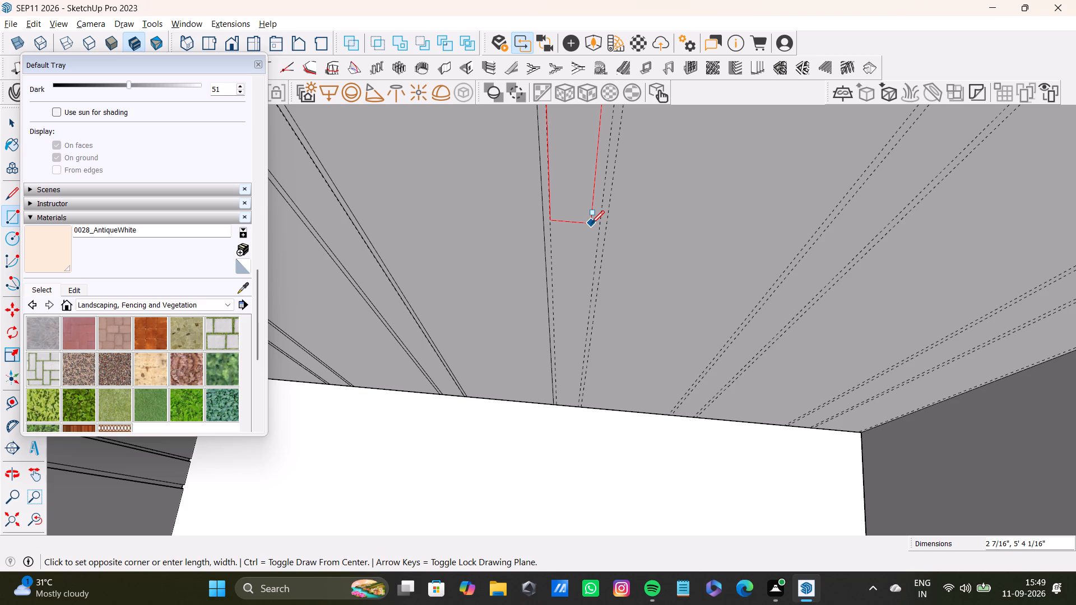
pyautogui.click(577, 407)
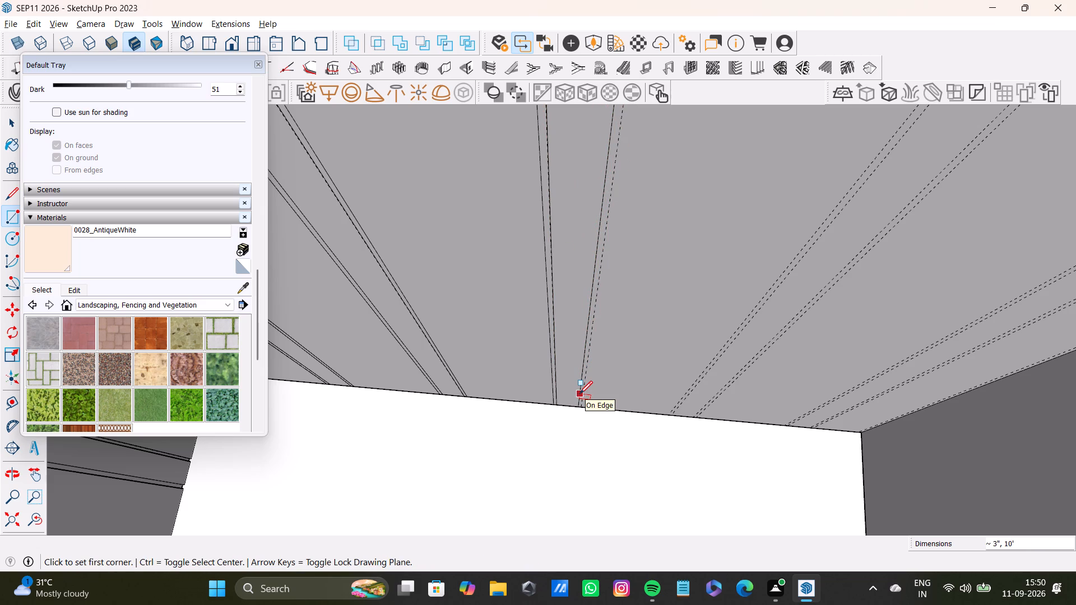
# Draw a fourth wide full-height rectangle of about 1' by 10' on the long wall, beyond the fourth narrow rectangle.
pyautogui.scroll(-2, 579, 394)
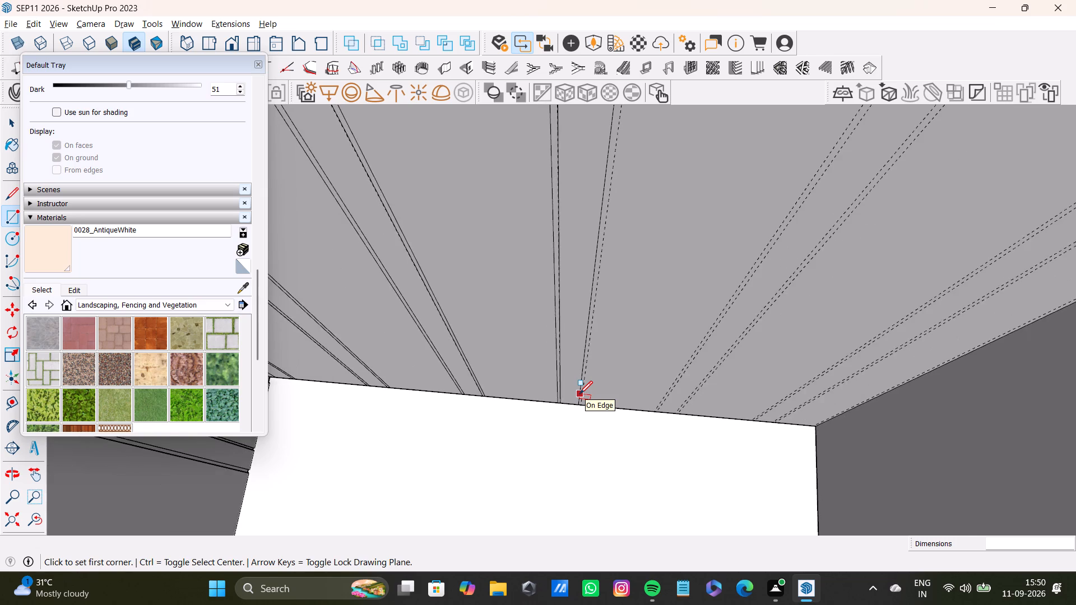
pyautogui.scroll(8, 579, 394)
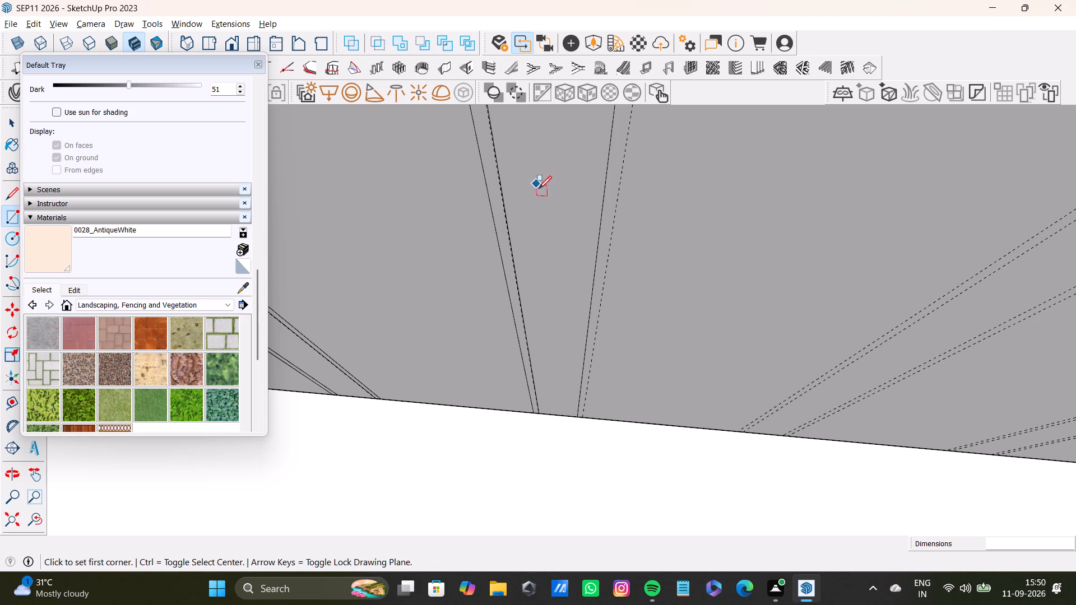
pyautogui.scroll(-9, 541, 192)
pyautogui.scroll(-4, 571, 273)
pyautogui.keyDown('shift'); pyautogui.moveTo(613, 224); pyautogui.dragTo(594, 397, button='middle'); pyautogui.keyUp('shift')
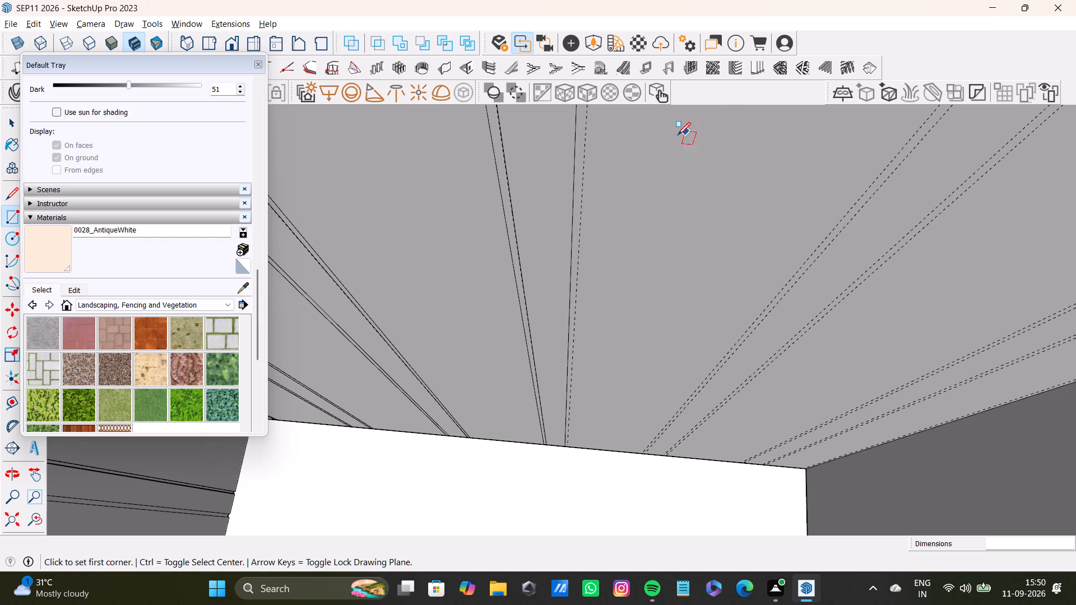
pyautogui.scroll(-8, 664, 210)
pyautogui.keyDown('shift'); pyautogui.moveTo(633, 227); pyautogui.dragTo(585, 404, button='middle'); pyautogui.keyUp('shift')
pyautogui.scroll(4, 553, 281)
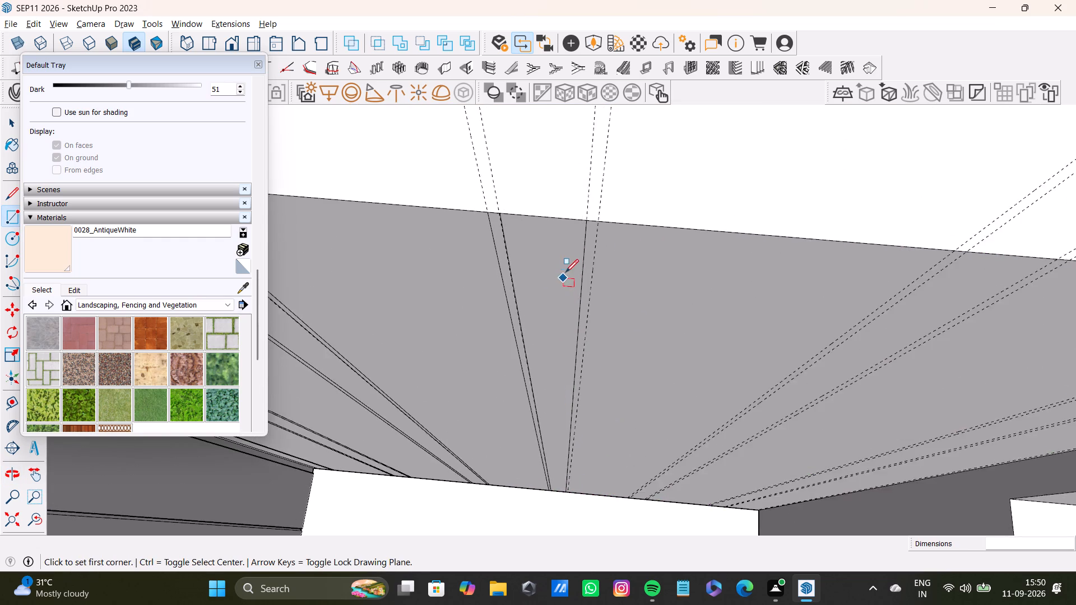
pyautogui.scroll(2, 565, 272)
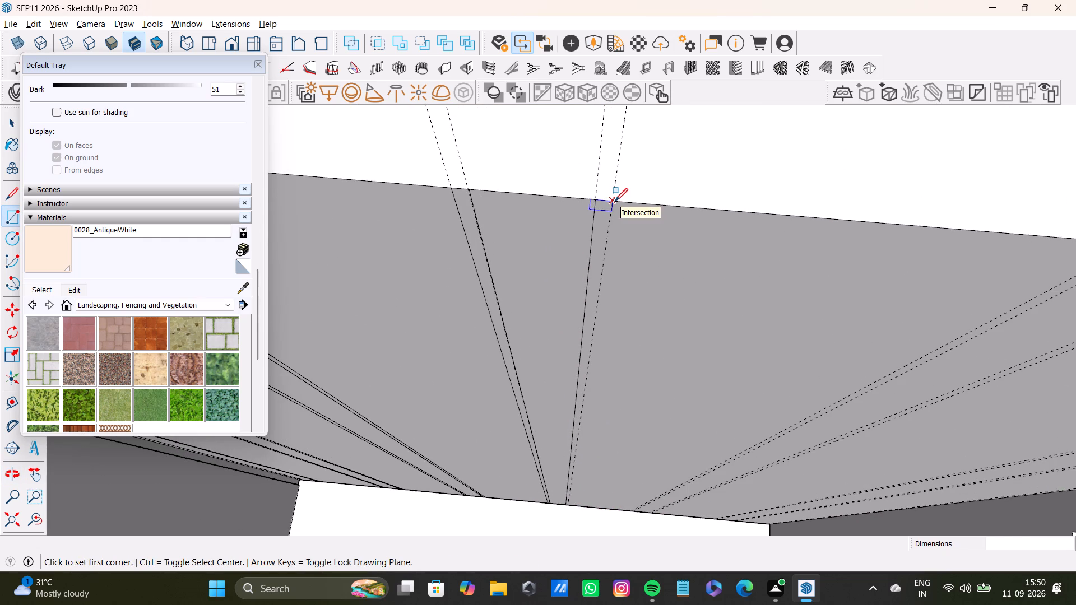
pyautogui.click(615, 201)
pyautogui.scroll(-4, 714, 335)
pyautogui.keyDown('shift'); pyautogui.moveTo(710, 352); pyautogui.dragTo(625, 145, button='middle'); pyautogui.keyUp('shift')
pyautogui.scroll(2, 617, 257)
pyautogui.keyDown('shift'); pyautogui.moveTo(612, 304); pyautogui.dragTo(606, 119, button='middle'); pyautogui.keyUp('shift')
pyautogui.scroll(2, 606, 240)
pyautogui.moveTo(607, 311); pyautogui.dragTo(596, 131, button='middle')
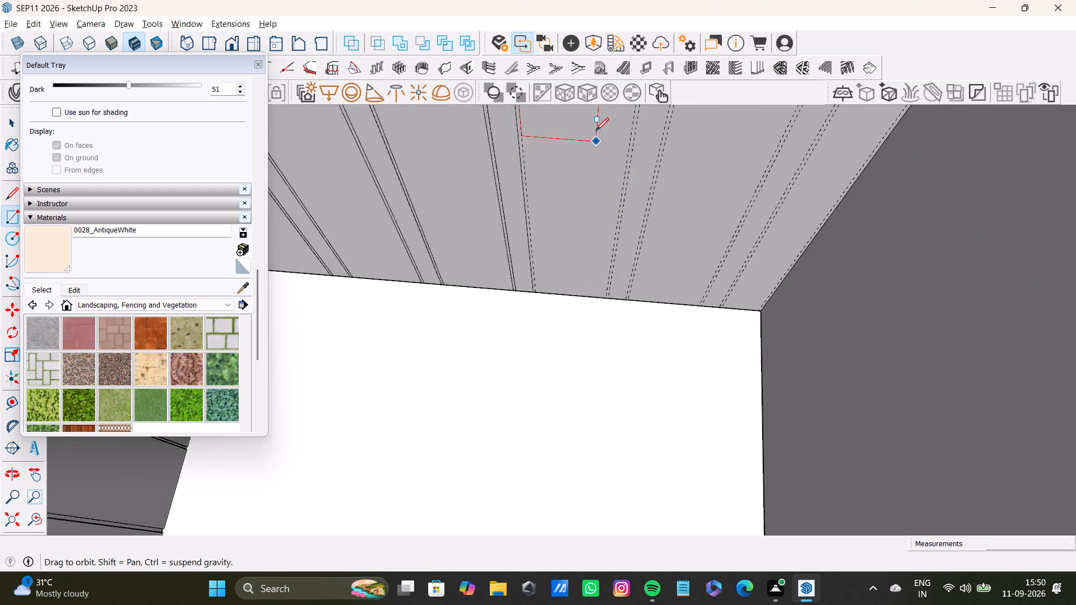
pyautogui.moveTo(596, 131); pyautogui.dragTo(596, 132, button='middle')
pyautogui.scroll(12, 597, 237)
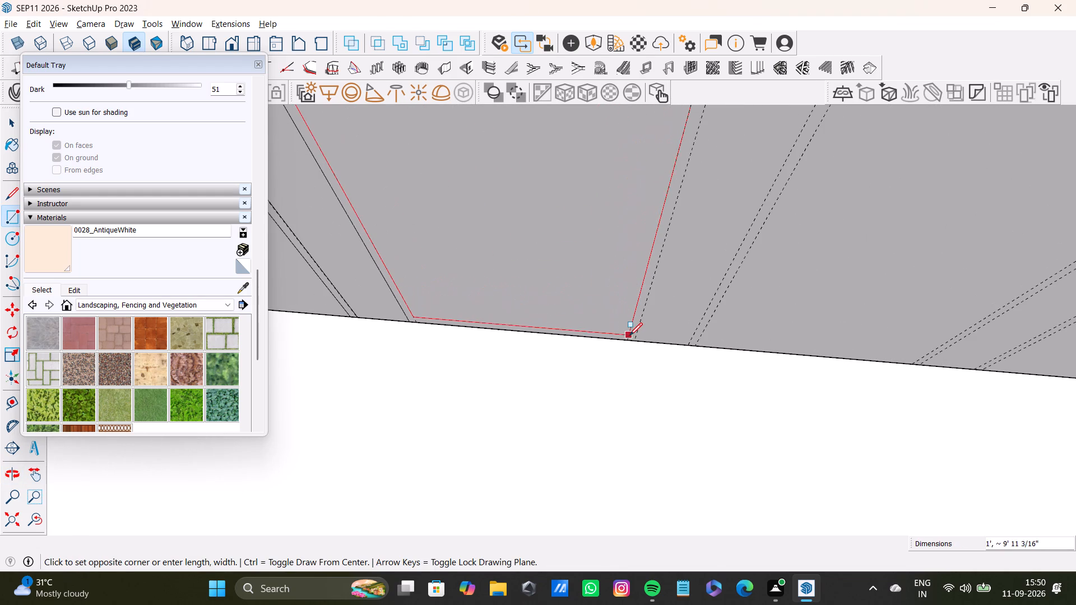
pyautogui.click(630, 339)
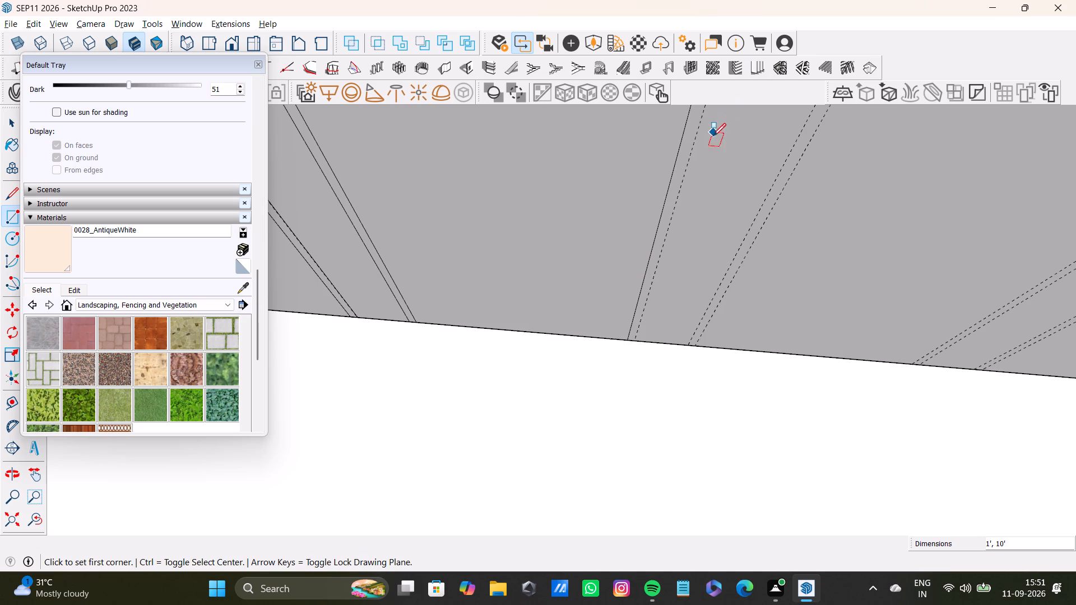
# Draw a fifth narrow full-height rectangle of about 3" by 10' on the long wall, beyond the fourth wide rectangle.
pyautogui.scroll(-12, 786, 174)
pyautogui.keyDown('shift'); pyautogui.moveTo(711, 159); pyautogui.dragTo(660, 323, button='middle'); pyautogui.keyUp('shift')
pyautogui.scroll(-3, 666, 285)
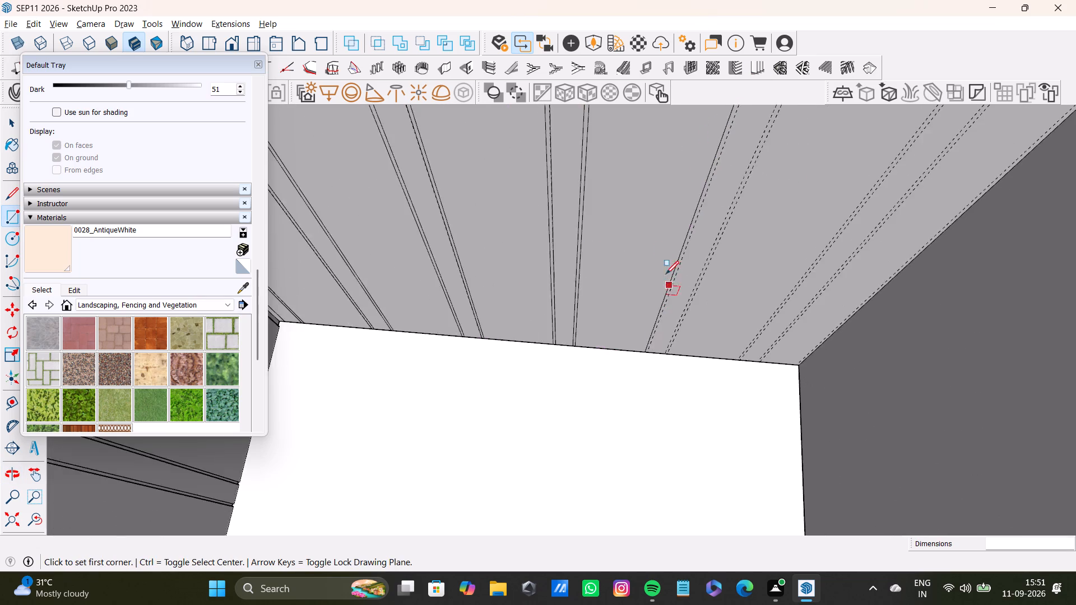
pyautogui.scroll(-6, 666, 274)
pyautogui.keyDown('shift'); pyautogui.moveTo(661, 201); pyautogui.dragTo(602, 358, button='middle'); pyautogui.keyUp('shift')
pyautogui.scroll(2, 662, 240)
pyautogui.scroll(-8, 662, 232)
pyautogui.keyDown('shift'); pyautogui.moveTo(668, 210); pyautogui.dragTo(632, 271, button='middle'); pyautogui.keyUp('shift')
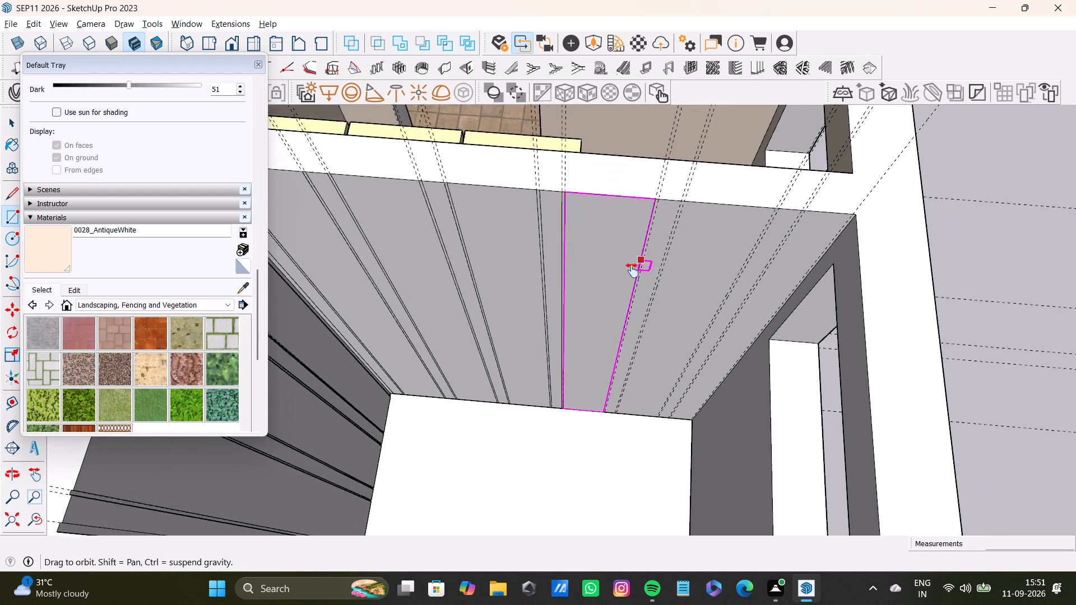
pyautogui.keyDown('shift'); pyautogui.moveTo(632, 271); pyautogui.dragTo(632, 274, button='middle'); pyautogui.keyUp('shift')
pyautogui.scroll(11, 647, 241)
pyautogui.click(666, 183)
pyautogui.scroll(-3, 688, 302)
pyautogui.keyDown('shift'); pyautogui.moveTo(688, 302); pyautogui.dragTo(620, 114, button='middle'); pyautogui.keyUp('shift')
pyautogui.keyDown('shift'); pyautogui.moveTo(607, 294); pyautogui.dragTo(594, 214, button='middle'); pyautogui.keyUp('shift')
pyautogui.scroll(5, 578, 271)
pyautogui.moveTo(583, 362); pyautogui.dragTo(583, 221, button='middle')
pyautogui.scroll(11, 558, 285)
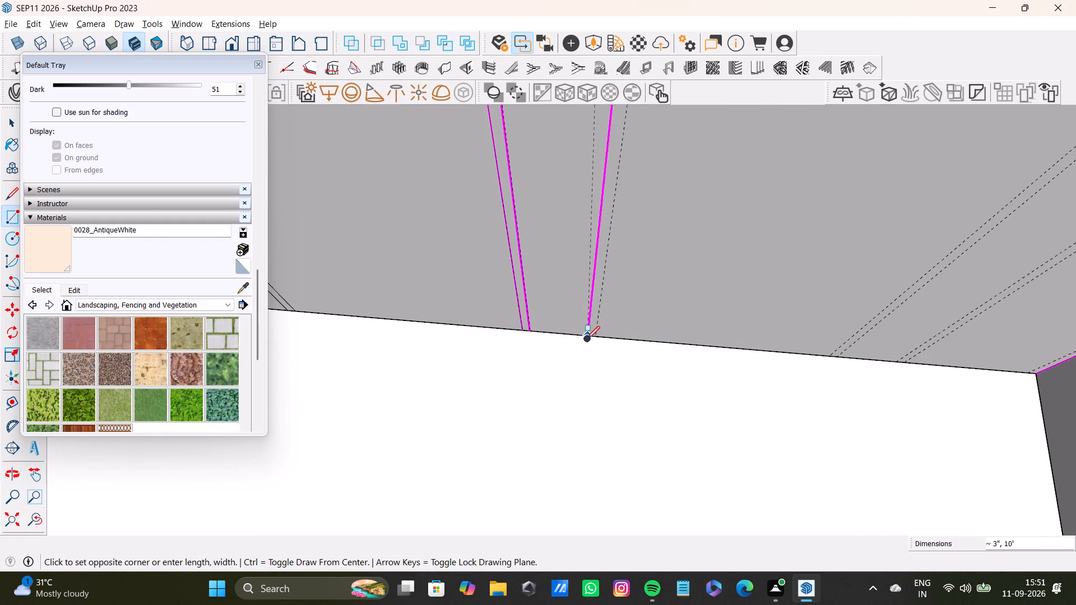
pyautogui.click(587, 339)
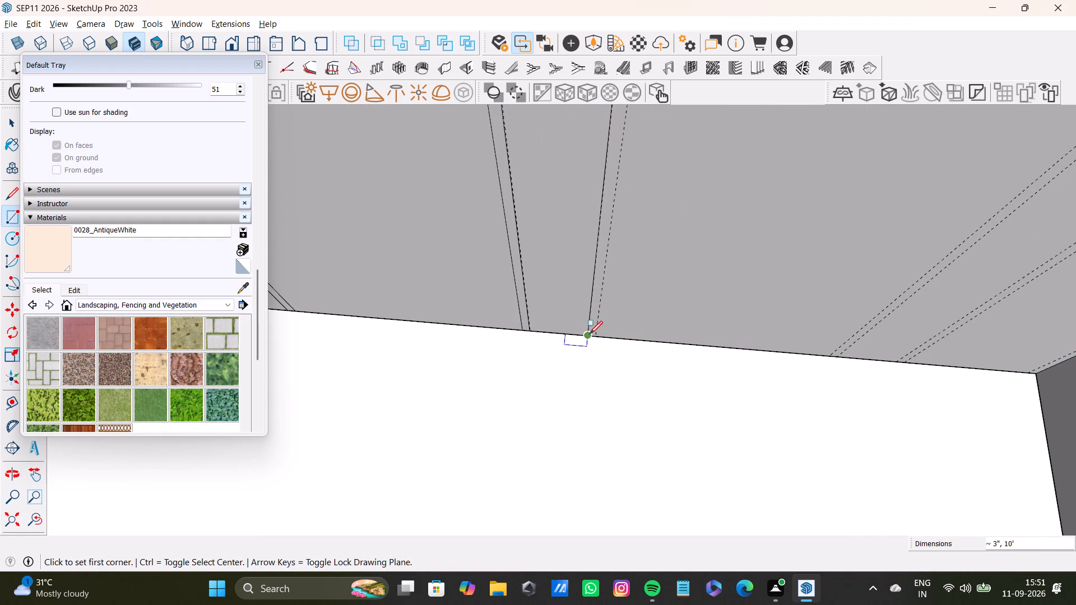
# Draw a fifth wide full-height rectangle of about 1' by 10' on the long wall, beyond the fifth narrow rectangle.
pyautogui.scroll(-14, 597, 311)
pyautogui.scroll(-4, 576, 194)
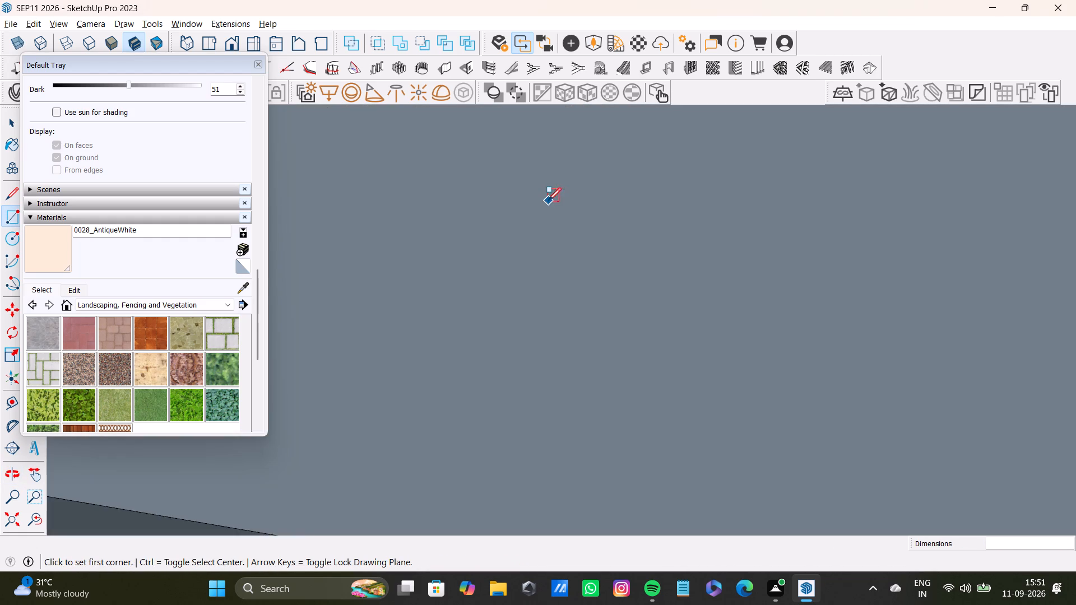
pyautogui.scroll(-4, 548, 201)
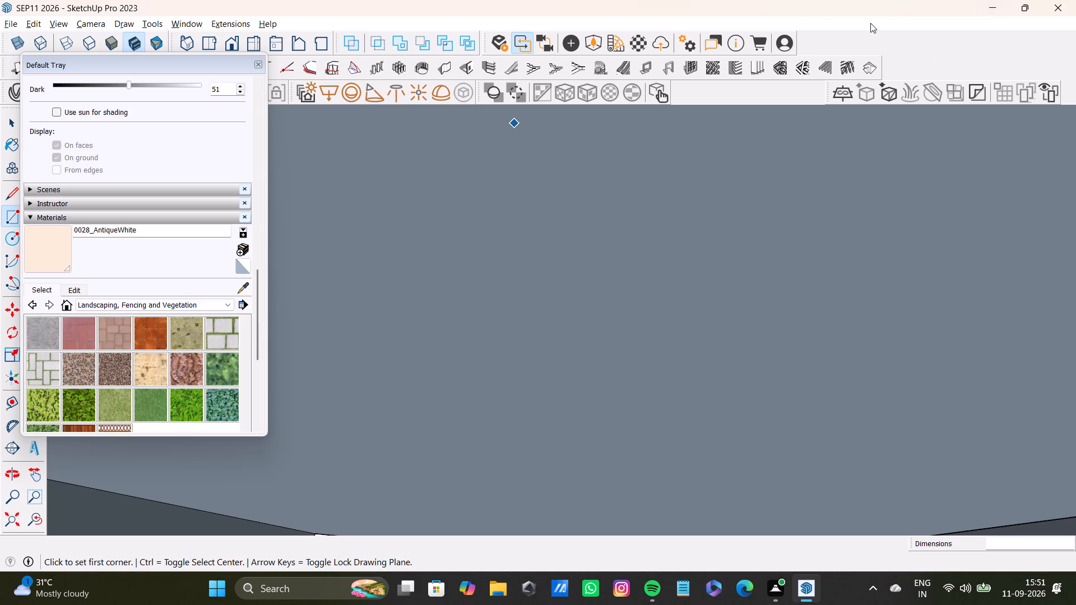
pyautogui.scroll(-11, 791, 273)
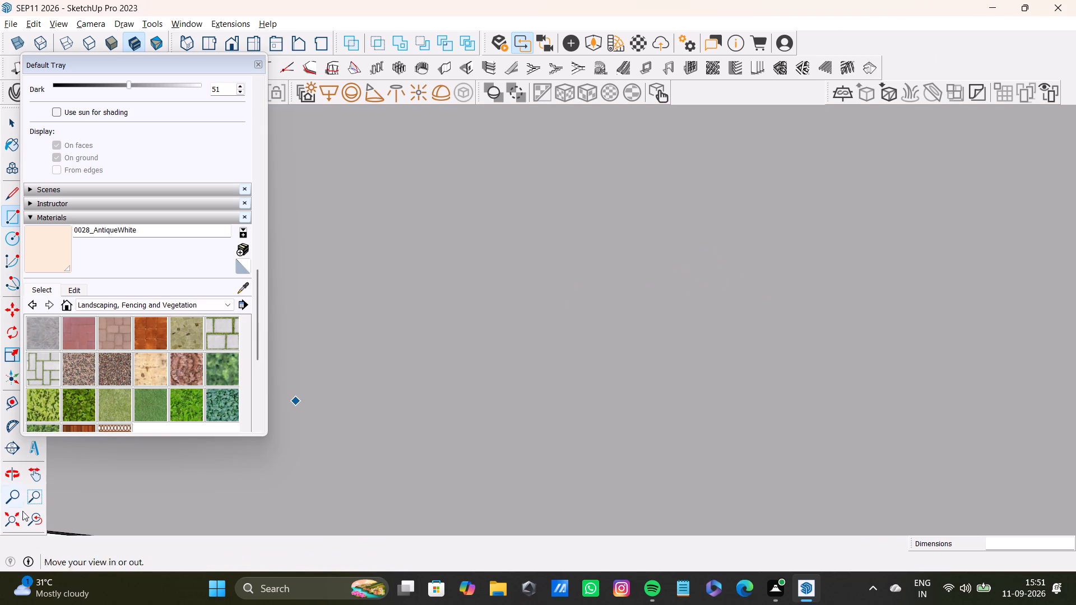
pyautogui.click(33, 518)
pyautogui.click(7, 516)
pyautogui.scroll(9, 789, 198)
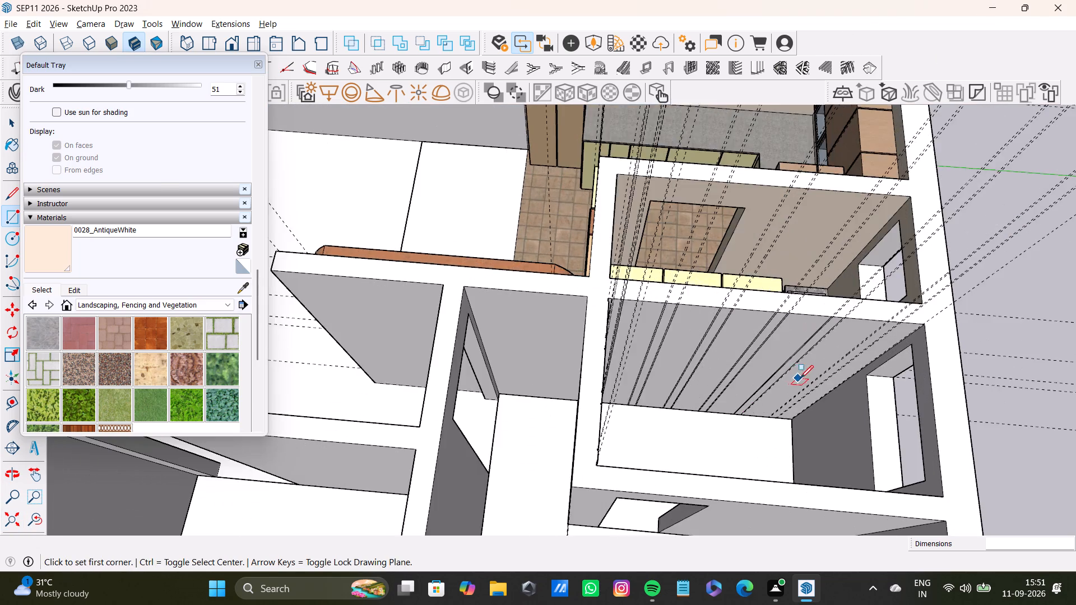
pyautogui.keyDown('shift'); pyautogui.moveTo(791, 375); pyautogui.dragTo(560, 364, button='middle'); pyautogui.keyUp('shift')
pyautogui.scroll(16, 544, 335)
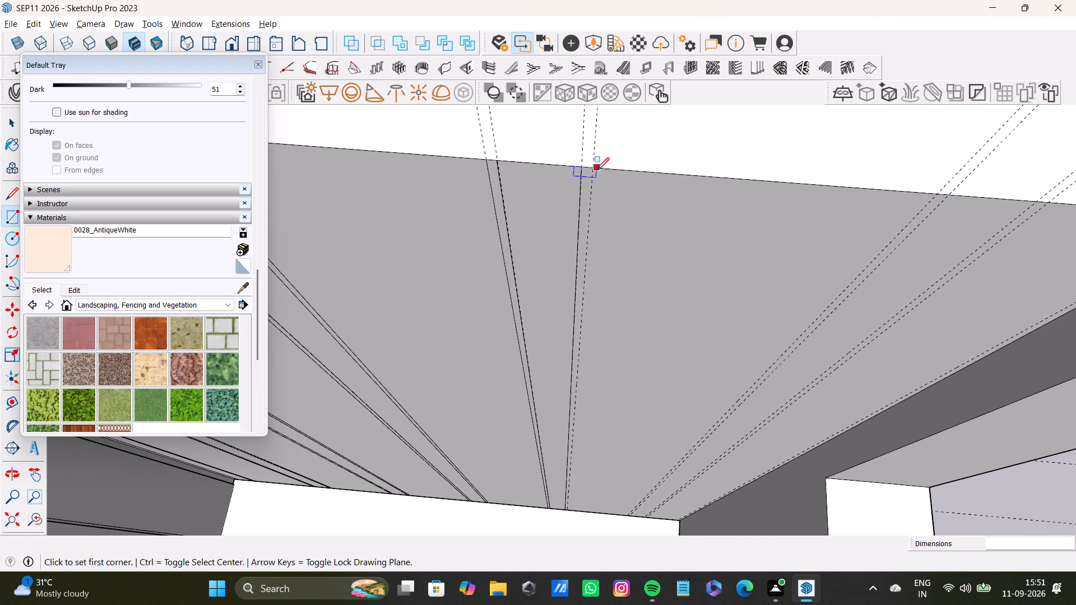
pyautogui.click(595, 167)
pyautogui.scroll(-3, 745, 315)
pyautogui.keyDown('shift'); pyautogui.moveTo(738, 353); pyautogui.dragTo(713, 295, button='middle'); pyautogui.keyUp('shift')
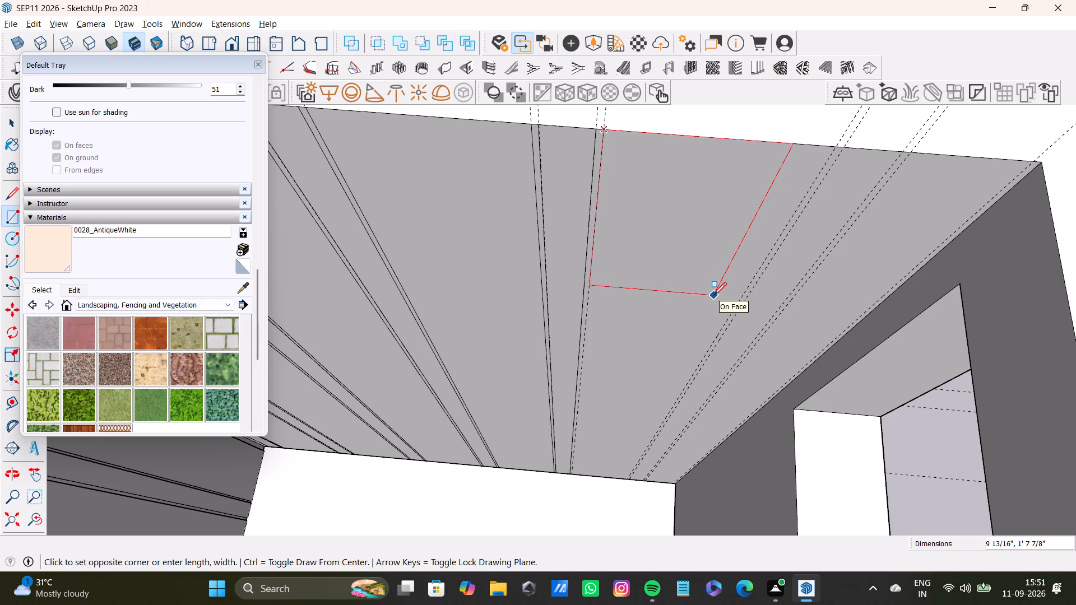
pyautogui.moveTo(679, 397); pyautogui.dragTo(662, 288, button='middle')
pyautogui.scroll(7, 639, 322)
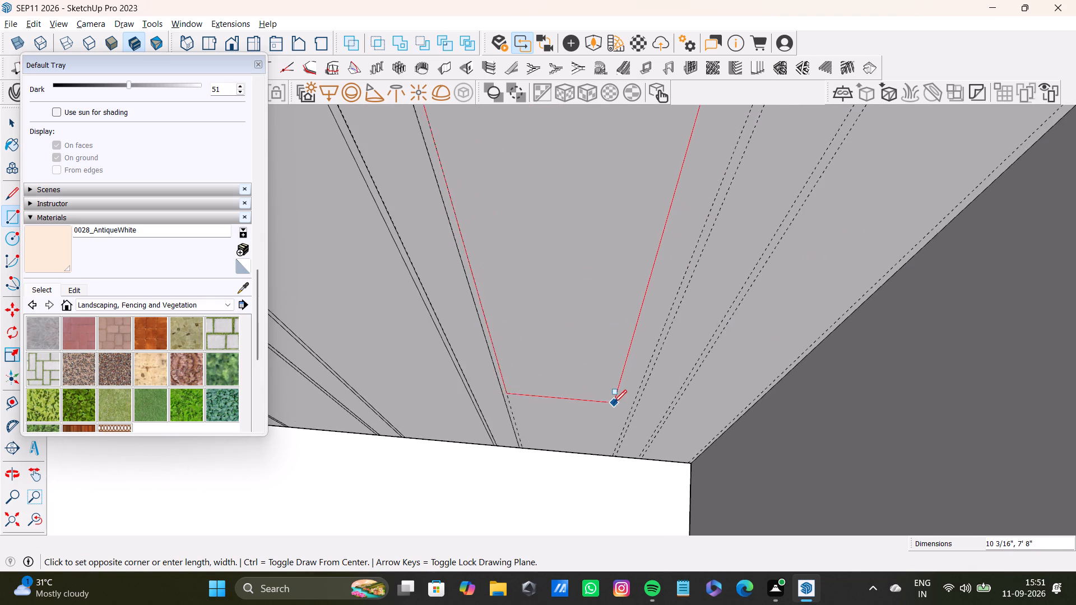
pyautogui.moveTo(614, 403); pyautogui.dragTo(614, 371, button='middle')
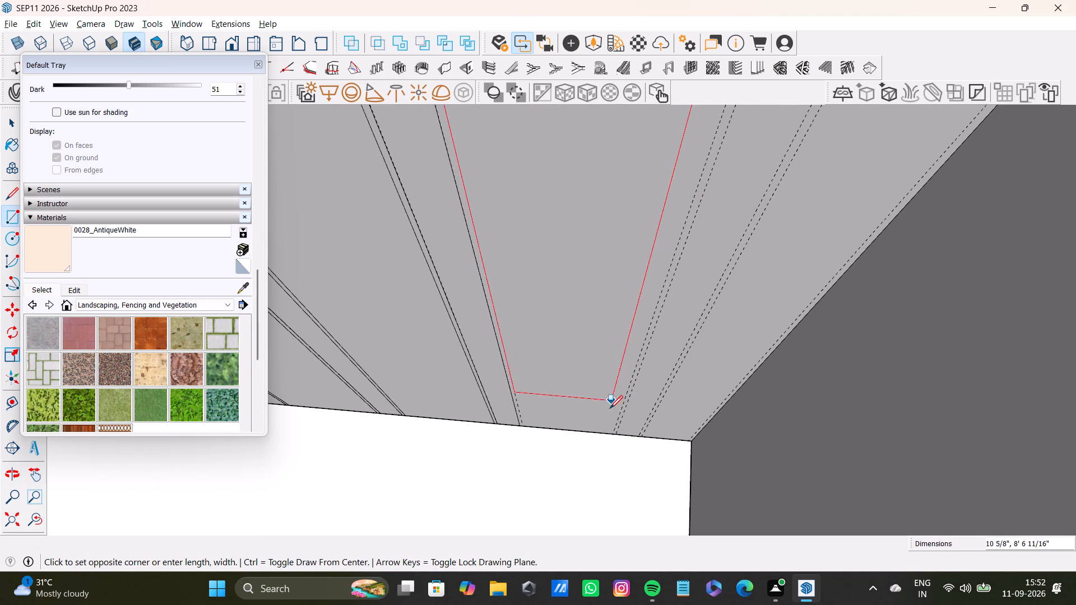
pyautogui.scroll(4, 606, 421)
pyautogui.keyDown('shift'); pyautogui.moveTo(606, 421); pyautogui.dragTo(597, 374, button='middle'); pyautogui.keyUp('shift')
pyautogui.keyDown('shift'); pyautogui.scroll(-1, 600, 371); pyautogui.keyUp('shift')
pyautogui.scroll(6, 599, 373)
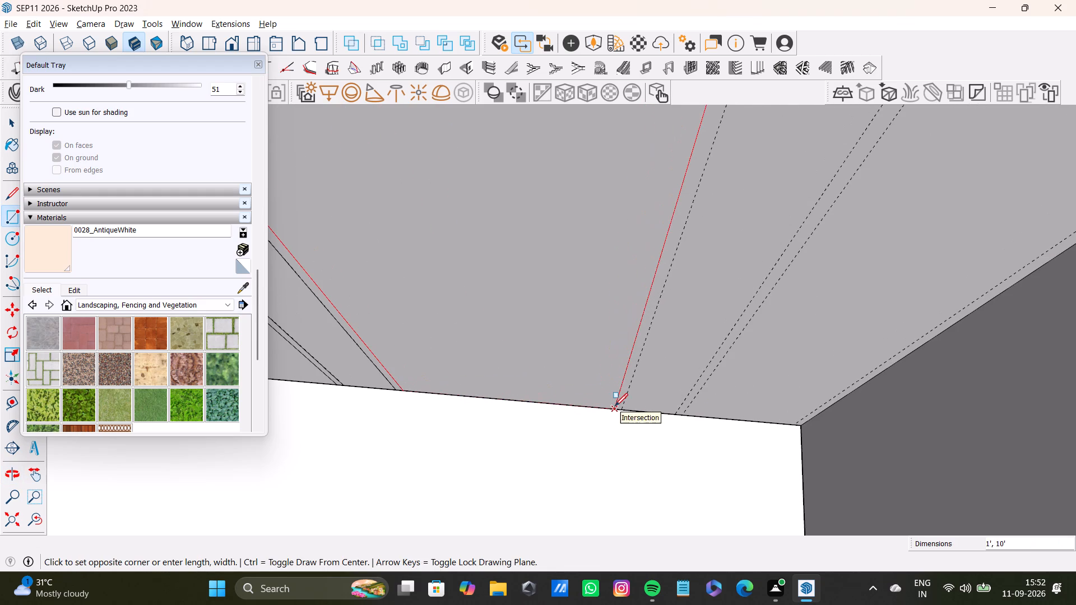
pyautogui.click(615, 406)
# Draw a sixth narrow full-height rectangle on the long wall, starting at the top-edge guide just past the fifth wide rectangle.
pyautogui.scroll(-12, 569, 308)
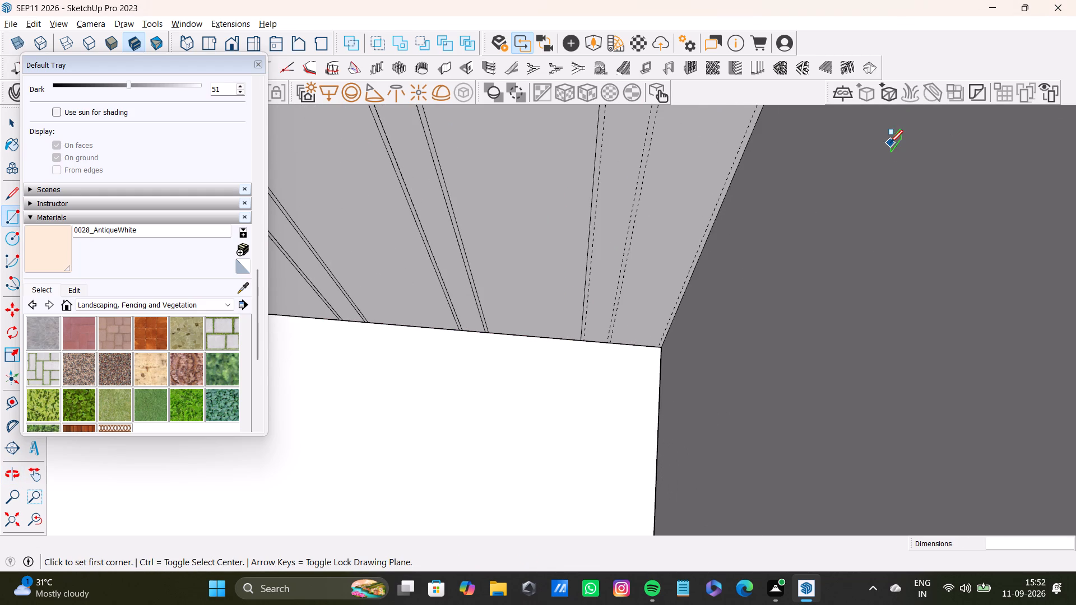
pyautogui.keyDown('shift'); pyautogui.moveTo(880, 174); pyautogui.dragTo(893, 359, button='middle'); pyautogui.keyUp('shift')
pyautogui.keyDown('shift'); pyautogui.scroll(1, 893, 356); pyautogui.keyUp('shift')
pyautogui.scroll(-7, 855, 253)
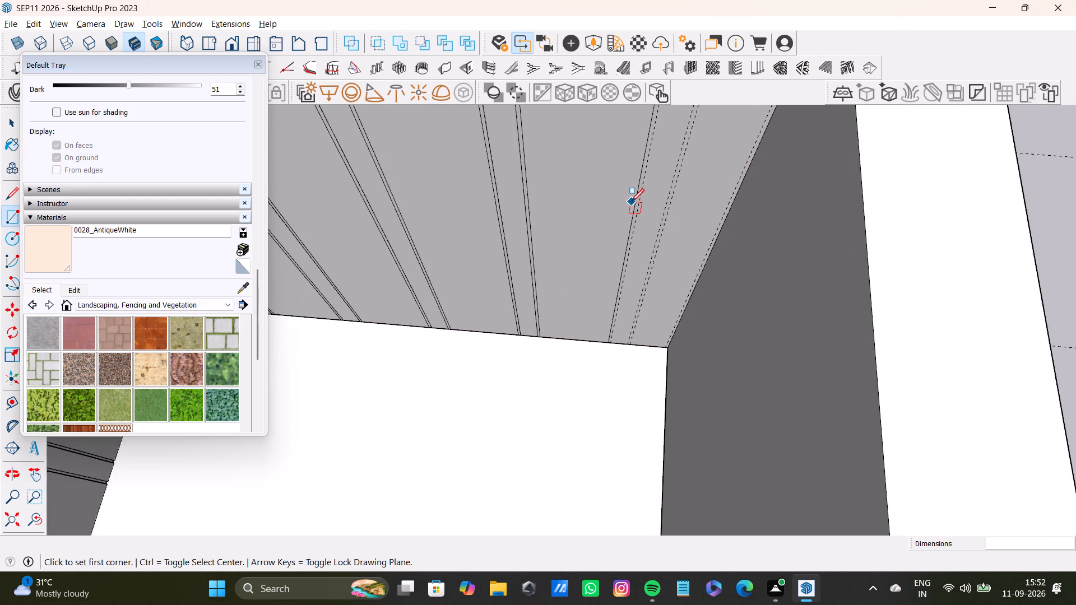
pyautogui.scroll(-3, 642, 199)
pyautogui.keyDown('shift'); pyautogui.moveTo(642, 199); pyautogui.dragTo(642, 339, button='middle'); pyautogui.keyUp('shift')
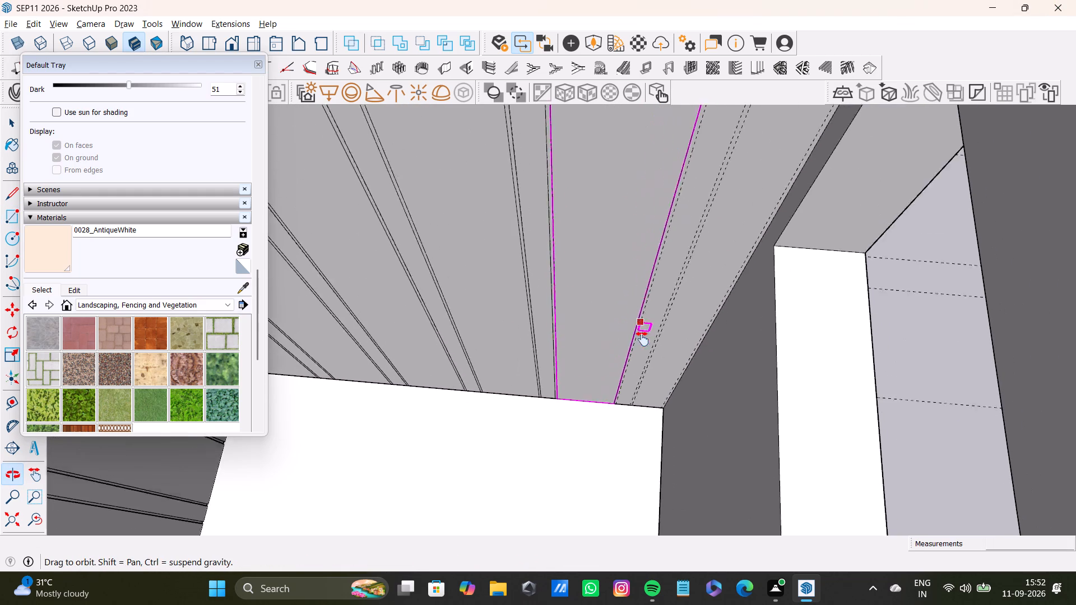
pyautogui.keyDown('shift'); pyautogui.moveTo(642, 339); pyautogui.dragTo(642, 352, button='middle'); pyautogui.keyUp('shift')
pyautogui.scroll(-7, 610, 267)
pyautogui.keyDown('shift'); pyautogui.moveTo(611, 268); pyautogui.dragTo(581, 395, button='middle'); pyautogui.keyUp('shift')
pyautogui.keyDown('shift'); pyautogui.scroll(-1, 581, 392); pyautogui.keyUp('shift')
pyautogui.scroll(18, 620, 334)
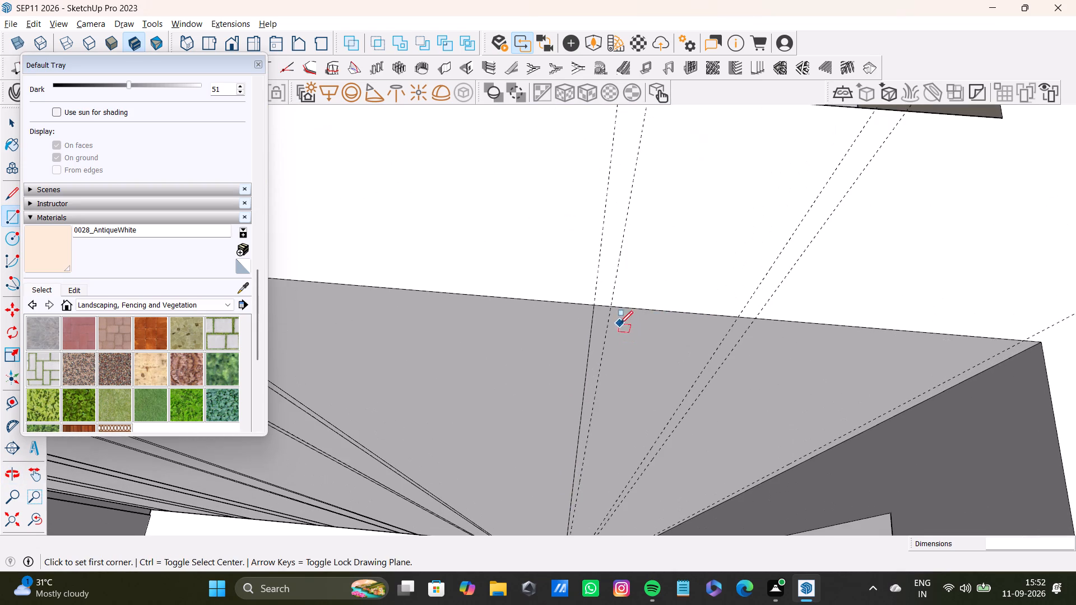
pyautogui.click(612, 305)
pyautogui.scroll(-3, 669, 356)
pyautogui.keyDown('shift'); pyautogui.moveTo(672, 369); pyautogui.dragTo(664, 291, button='middle'); pyautogui.keyUp('shift')
pyautogui.scroll(-2, 667, 354)
pyautogui.moveTo(651, 359); pyautogui.dragTo(651, 353, button='middle')
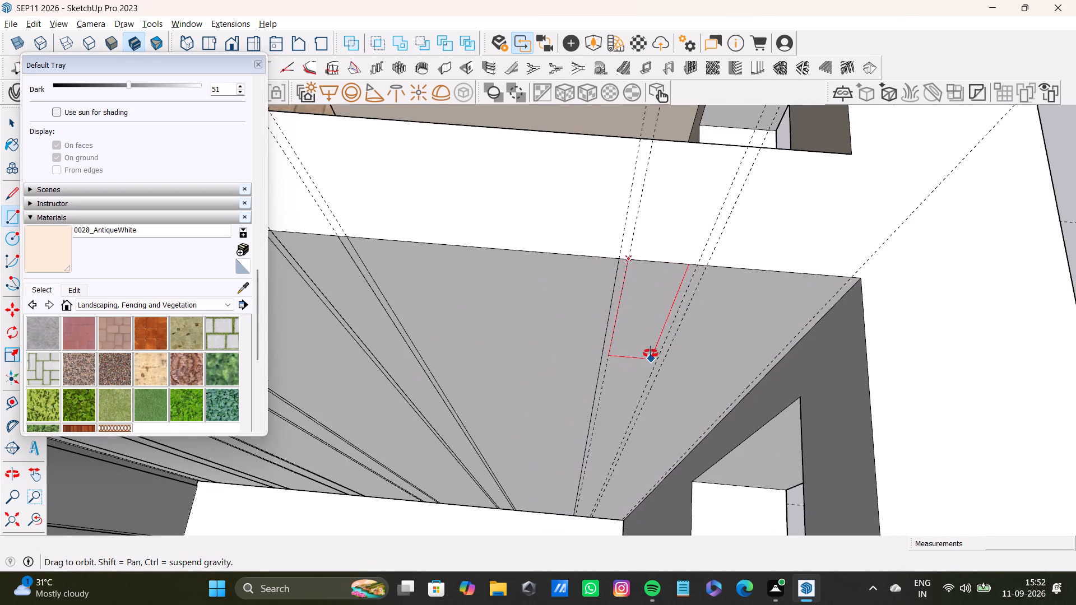
pyautogui.moveTo(651, 353); pyautogui.dragTo(639, 304, button='middle')
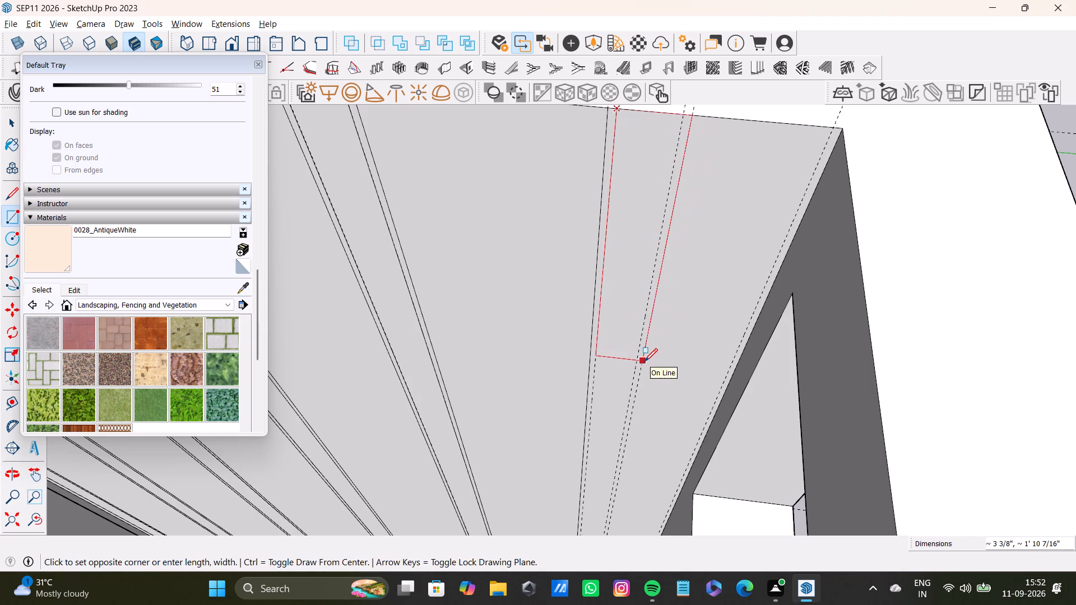
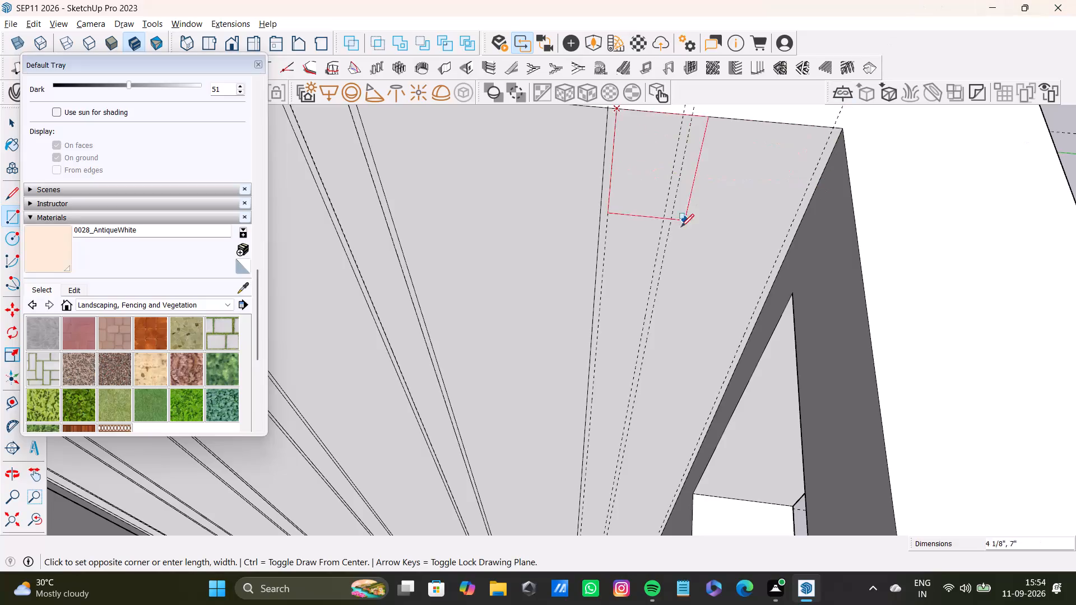
# Finish the sixth narrow full-height rectangle at the long wall's bottom-edge guide intersection, about 3" by 10'.
pyautogui.scroll(-2, 653, 315)
pyautogui.keyDown('shift'); pyautogui.moveTo(644, 331); pyautogui.dragTo(618, 132, button='middle'); pyautogui.keyUp('shift')
pyautogui.scroll(5, 586, 479)
pyautogui.keyDown('shift'); pyautogui.moveTo(580, 494); pyautogui.dragTo(585, 426, button='middle'); pyautogui.keyUp('shift')
pyautogui.scroll(1, 585, 457)
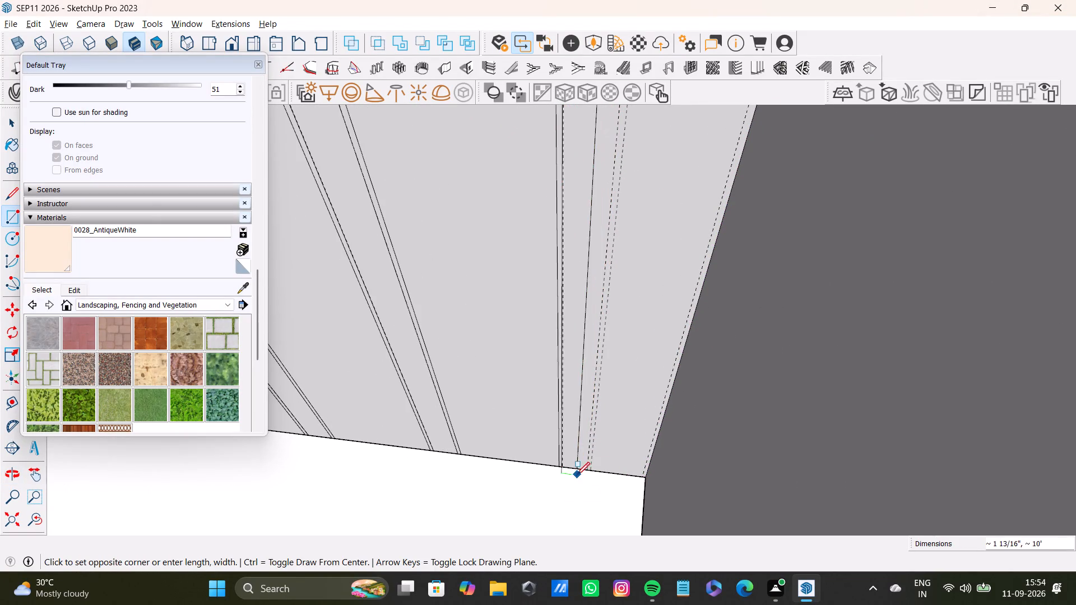
pyautogui.scroll(5, 586, 474)
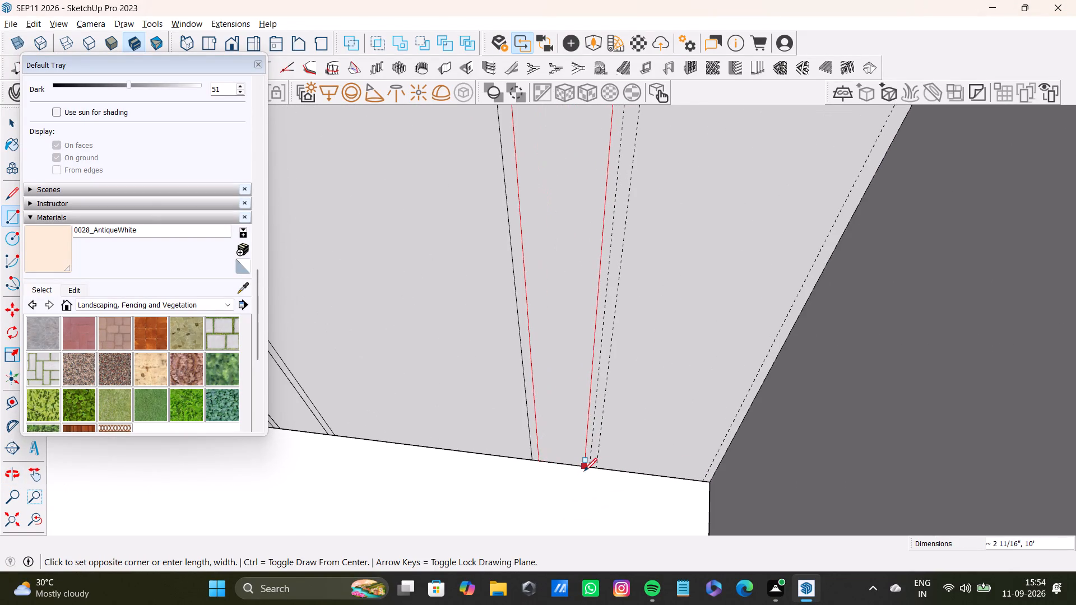
pyautogui.scroll(4, 584, 471)
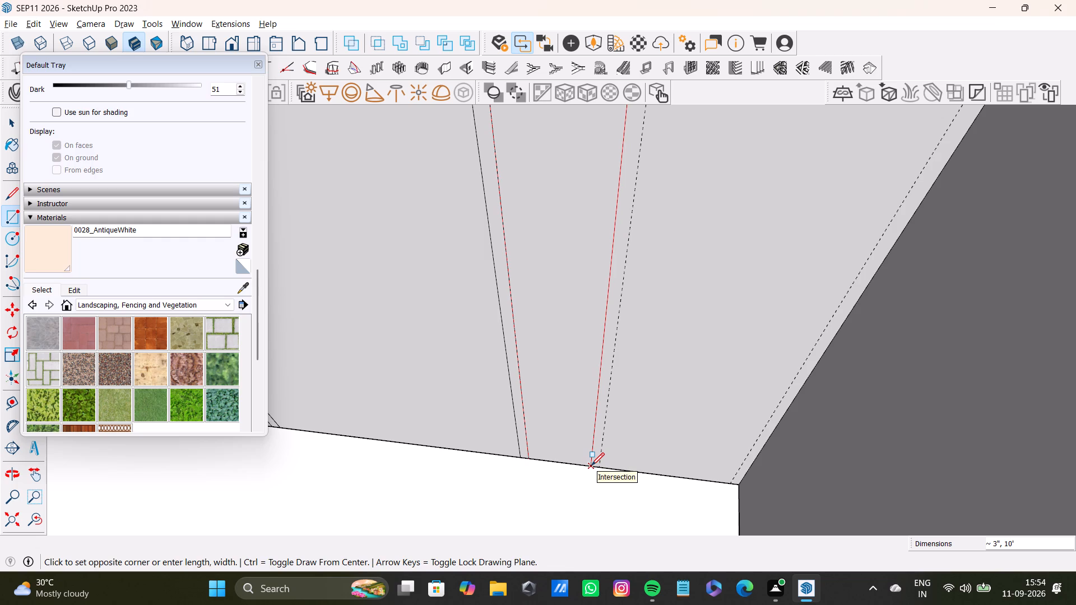
pyautogui.click(591, 466)
# Draw the next full-height rectangle on the long wall, starting at the top-edge guide just past the sixth narrow rectangle.
pyautogui.scroll(-9, 590, 465)
pyautogui.keyDown('shift'); pyautogui.moveTo(581, 316); pyautogui.dragTo(677, 488, button='middle'); pyautogui.keyUp('shift')
pyautogui.scroll(-13, 706, 393)
pyautogui.keyDown('shift'); pyautogui.moveTo(703, 302); pyautogui.dragTo(680, 472, button='middle'); pyautogui.keyUp('shift')
pyautogui.keyDown('shift'); pyautogui.scroll(-1, 712, 422); pyautogui.keyUp('shift')
pyautogui.scroll(5, 729, 310)
pyautogui.keyDown('shift'); pyautogui.moveTo(808, 285); pyautogui.dragTo(674, 314, button='middle'); pyautogui.keyUp('shift')
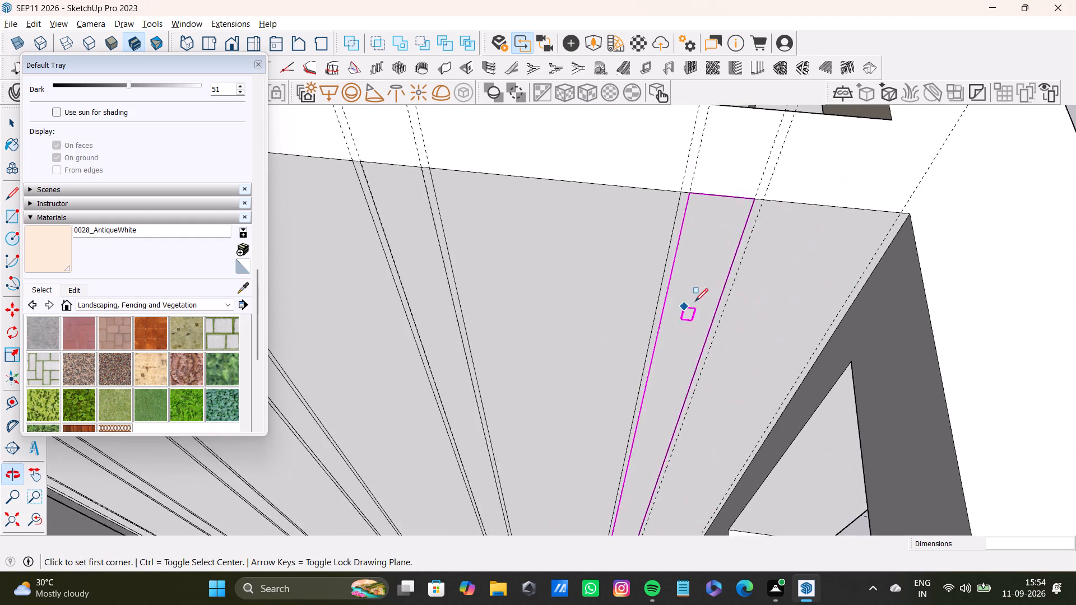
pyautogui.scroll(3, 724, 278)
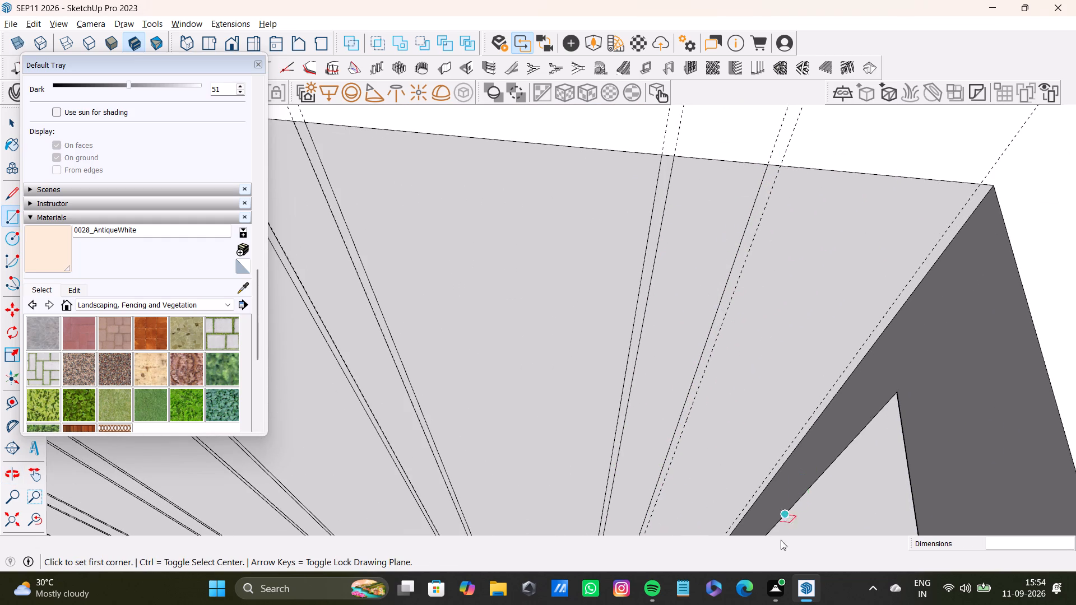
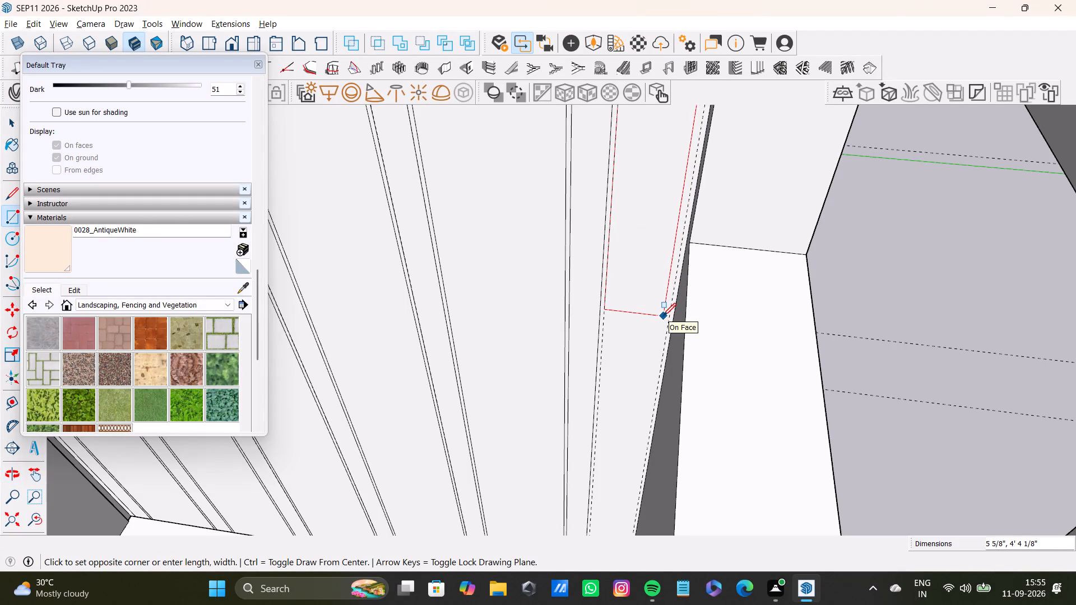
# Finish the end full-height rectangle at the long wall's bottom-edge guide intersection, about 6" wide.
pyautogui.scroll(-2, 637, 432)
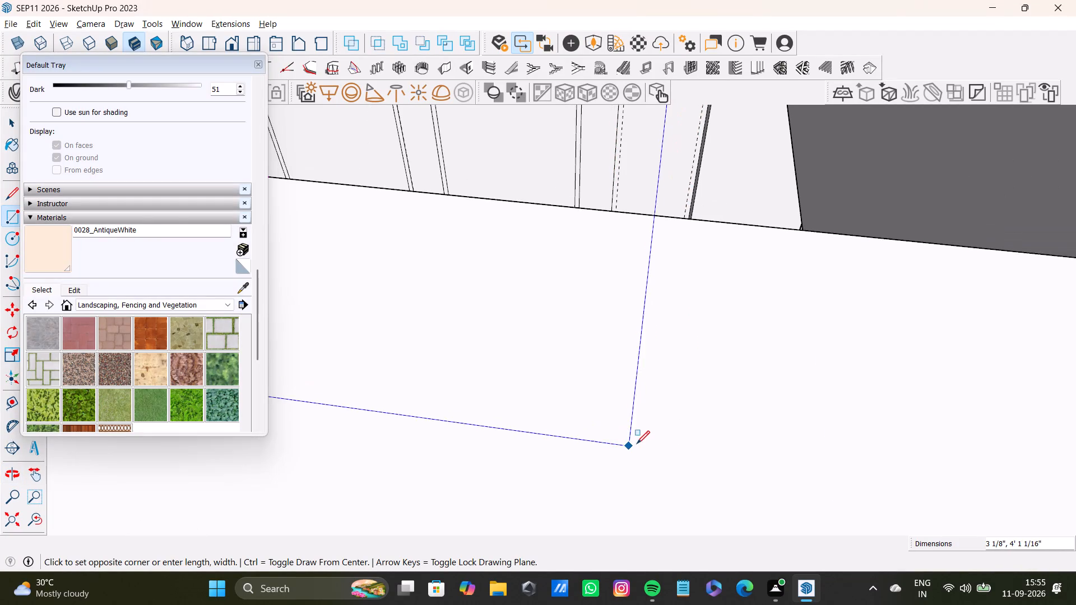
pyautogui.keyDown('shift'); pyautogui.moveTo(637, 444); pyautogui.dragTo(684, 420, button='middle'); pyautogui.keyUp('shift')
pyautogui.scroll(4, 636, 178)
pyautogui.keyDown('shift'); pyautogui.moveTo(650, 290); pyautogui.dragTo(650, 291, button='middle'); pyautogui.keyUp('shift')
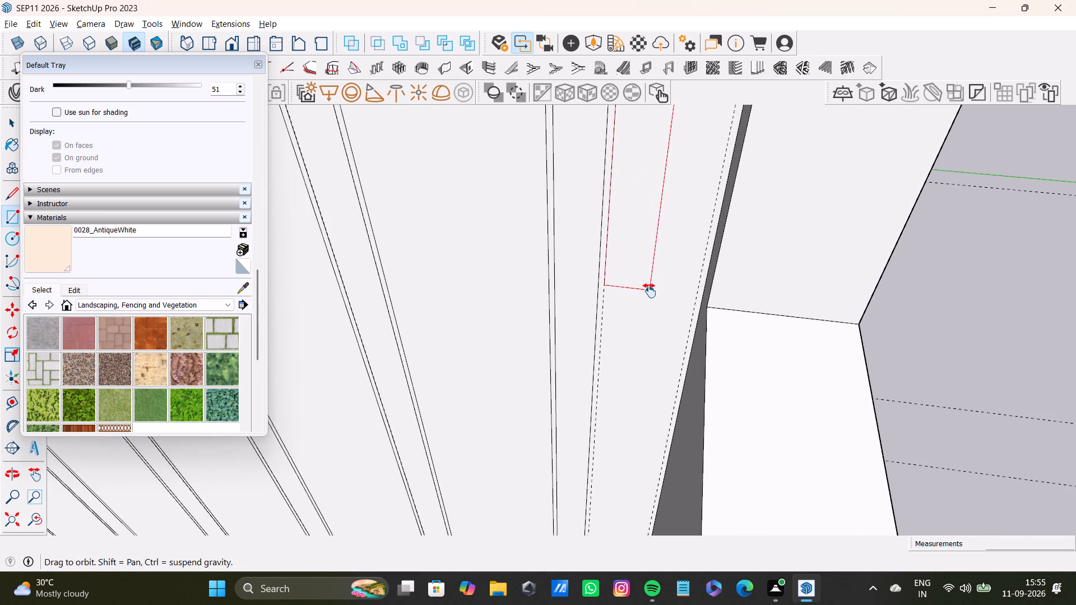
pyautogui.keyDown('shift'); pyautogui.moveTo(650, 291); pyautogui.dragTo(658, 185, button='middle'); pyautogui.keyUp('shift')
pyautogui.scroll(3, 658, 302)
pyautogui.keyDown('shift'); pyautogui.moveTo(642, 366); pyautogui.dragTo(657, 161, button='middle'); pyautogui.keyUp('shift')
pyautogui.scroll(2, 654, 306)
pyautogui.keyDown('shift'); pyautogui.moveTo(638, 370); pyautogui.dragTo(653, 205, button='middle'); pyautogui.keyUp('shift')
pyautogui.scroll(2, 643, 319)
pyautogui.moveTo(639, 357); pyautogui.dragTo(662, 193, button='middle')
pyautogui.scroll(2, 659, 302)
pyautogui.moveTo(649, 361); pyautogui.dragTo(681, 315, button='middle')
pyautogui.scroll(2, 679, 342)
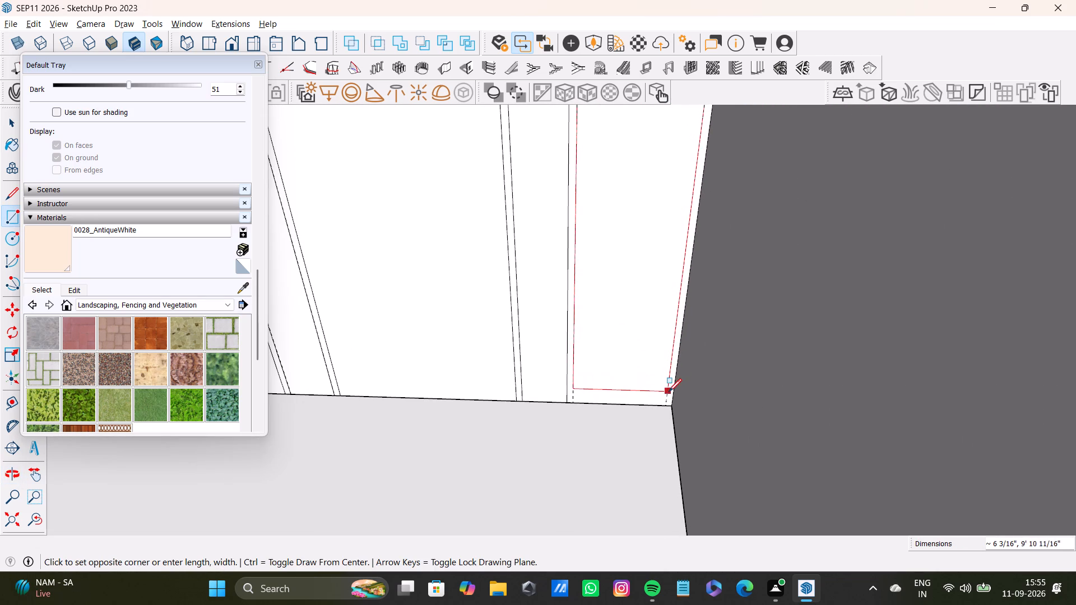
pyautogui.click(665, 402)
pyautogui.press('space')
# Push/Pull the narrow panel face nearest the long wall's end corner out by about 3/16".
pyautogui.scroll(-7, 572, 311)
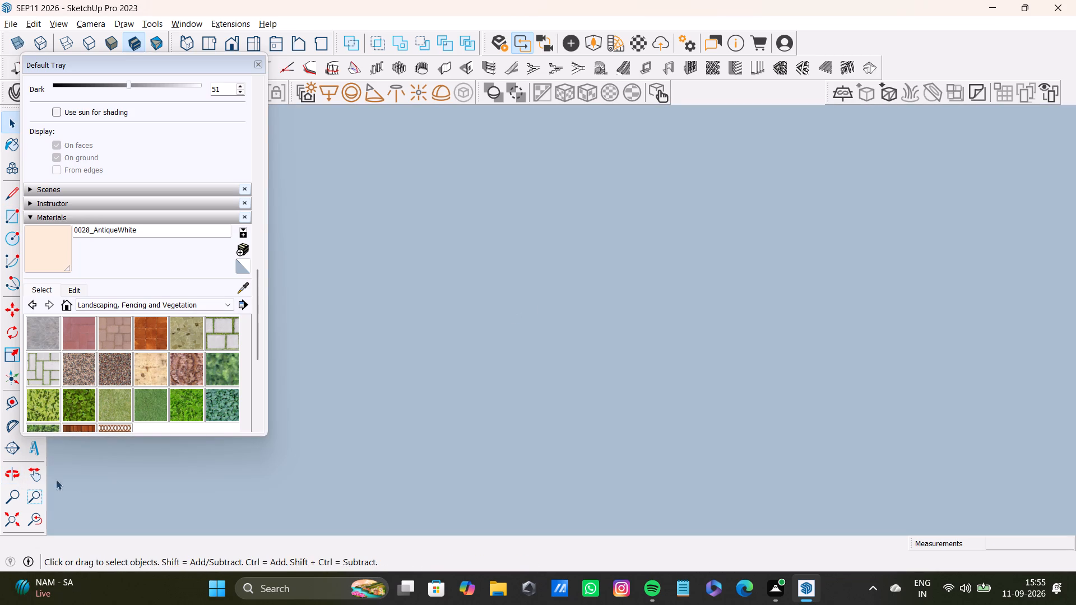
pyautogui.click(4, 513)
pyautogui.scroll(15, 774, 274)
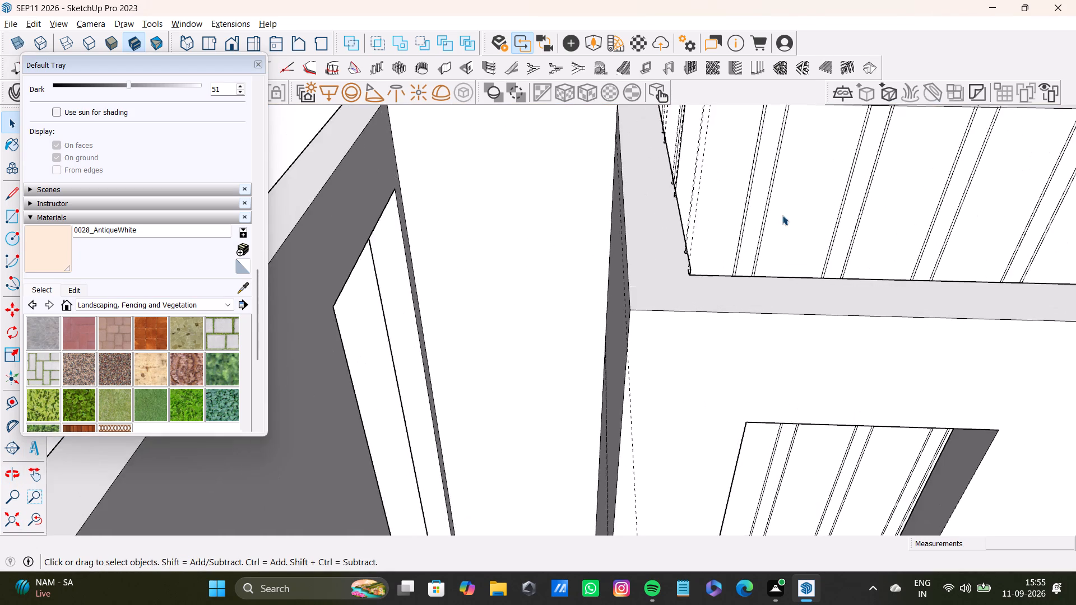
pyautogui.moveTo(834, 249); pyautogui.dragTo(507, 263, button='middle')
pyautogui.scroll(-3, 498, 258)
pyautogui.keyDown('shift'); pyautogui.moveTo(466, 264); pyautogui.dragTo(741, 327, button='middle'); pyautogui.keyUp('shift')
pyautogui.scroll(7, 512, 292)
pyautogui.moveTo(592, 299); pyautogui.dragTo(393, 311, button='middle')
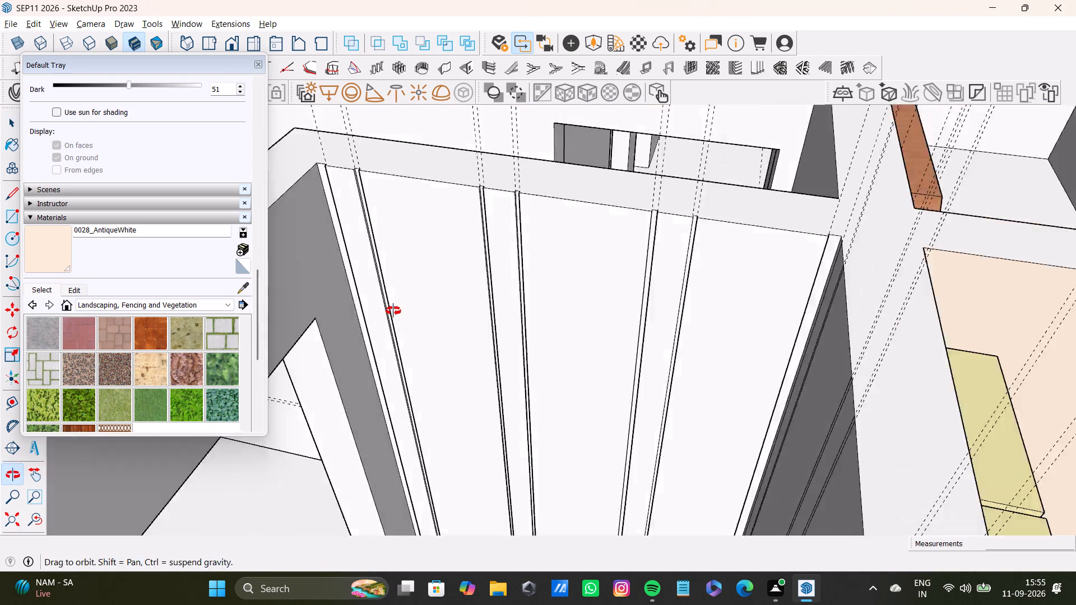
pyautogui.moveTo(393, 311); pyautogui.dragTo(378, 310, button='middle')
pyautogui.scroll(-3, 400, 286)
pyautogui.keyDown('shift'); pyautogui.moveTo(400, 286); pyautogui.dragTo(388, 330, button='middle'); pyautogui.keyUp('shift')
pyautogui.moveTo(379, 360); pyautogui.dragTo(797, 490, button='middle')
pyautogui.keyDown('shift'); pyautogui.moveTo(703, 297); pyautogui.dragTo(539, 390, button='middle'); pyautogui.keyUp('shift')
pyautogui.scroll(2, 577, 361)
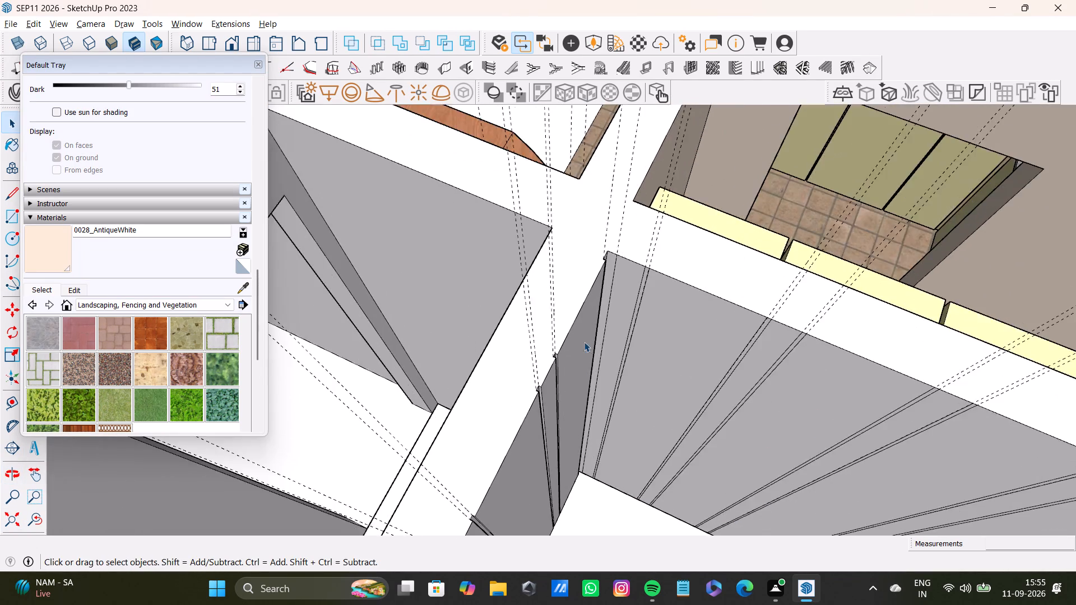
pyautogui.scroll(4, 584, 342)
pyautogui.keyDown('shift'); pyautogui.moveTo(597, 304); pyautogui.dragTo(518, 341, button='middle'); pyautogui.keyUp('shift')
pyautogui.moveTo(532, 369); pyautogui.dragTo(635, 389, button='middle')
pyautogui.scroll(4, 637, 353)
pyautogui.press('space')
pyautogui.click(656, 336)
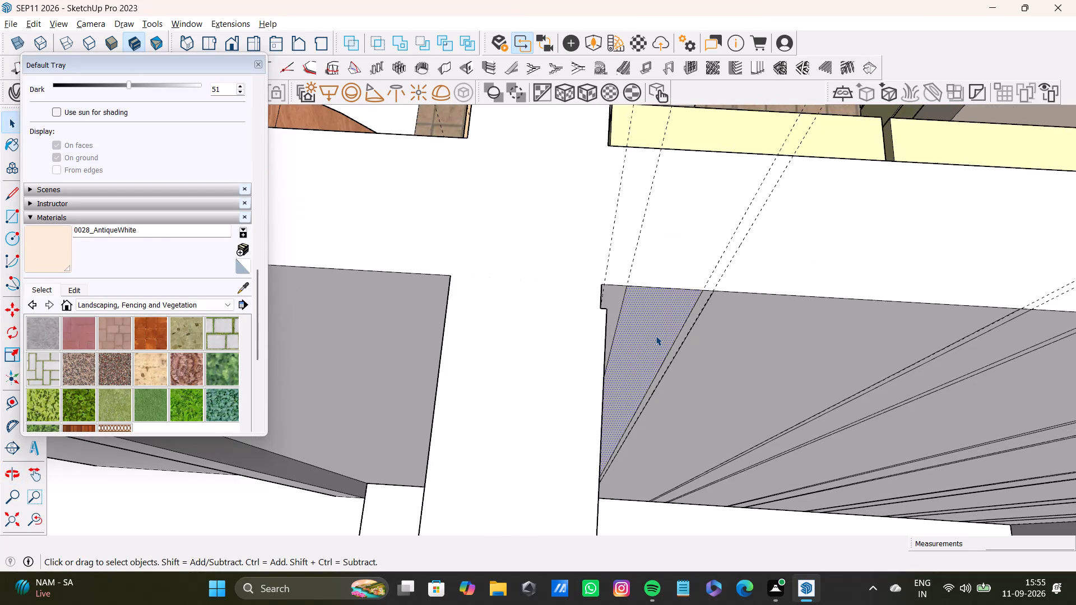
pyautogui.press('p')
pyautogui.moveTo(660, 310); pyautogui.dragTo(648, 314)
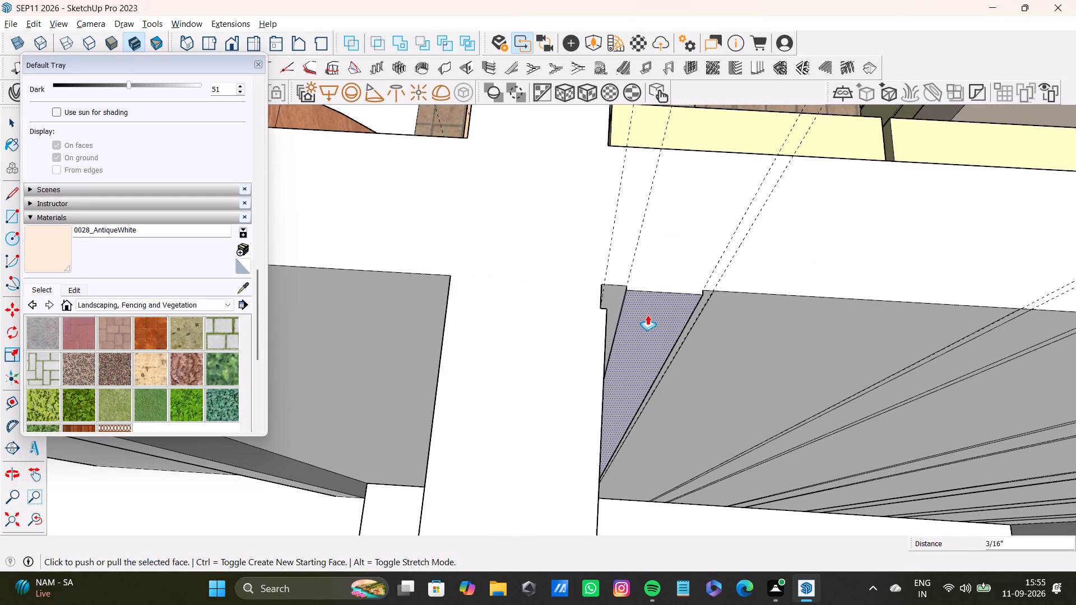
# Push/Pull the first wide panel face, beside the raised end panel, slightly out from the long wall.
pyautogui.scroll(-3, 665, 321)
pyautogui.keyDown('shift'); pyautogui.moveTo(651, 323); pyautogui.dragTo(505, 323, button='middle'); pyautogui.keyUp('shift')
pyautogui.press('space')
pyautogui.click(590, 331)
pyautogui.press('p')
pyautogui.moveTo(585, 331); pyautogui.dragTo(549, 331)
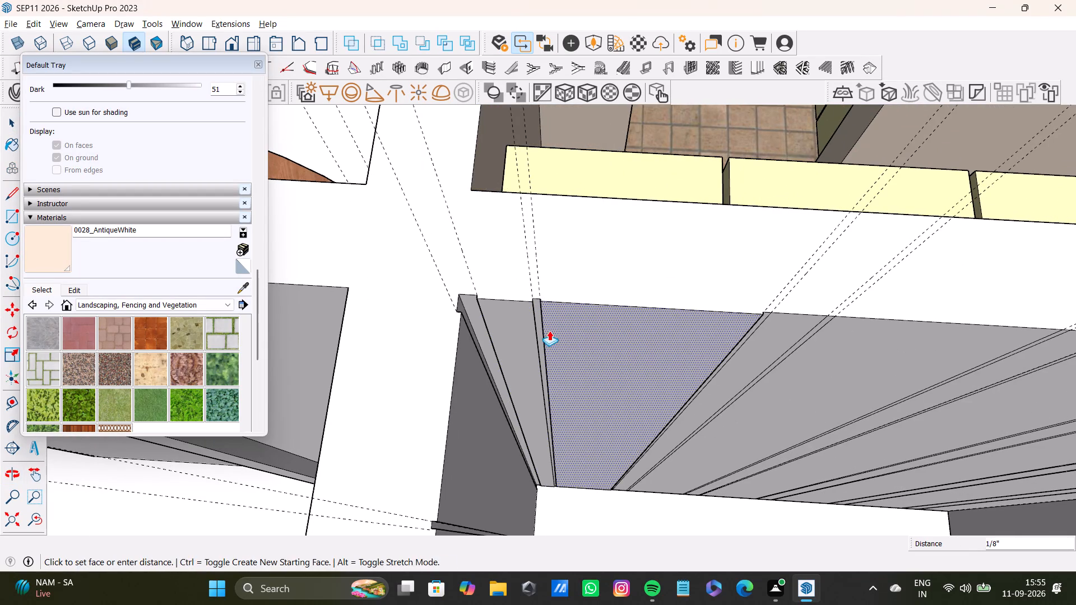
pyautogui.moveTo(549, 331); pyautogui.dragTo(517, 315)
# Push/Pull the narrow panel face just past the first wide panel slightly out from the long wall.
pyautogui.scroll(-4, 521, 327)
pyautogui.keyDown('shift'); pyautogui.moveTo(606, 340); pyautogui.dragTo(517, 345, button='middle'); pyautogui.keyUp('shift')
pyautogui.press('space')
pyautogui.click(606, 339)
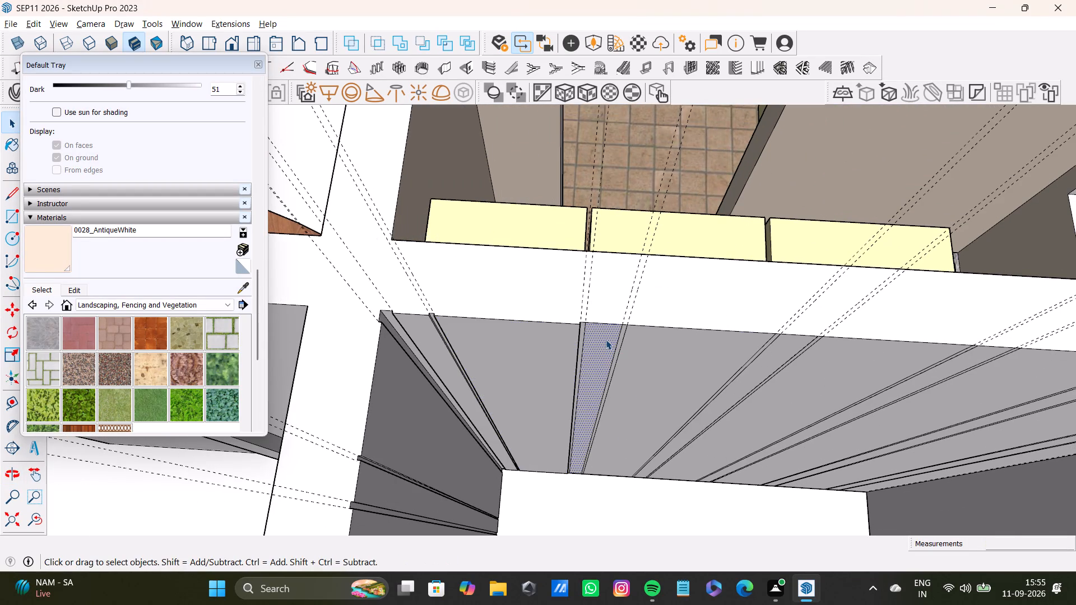
pyautogui.press('p')
pyautogui.moveTo(606, 339); pyautogui.dragTo(548, 338)
# Push/Pull the second wide panel face, just past the raised narrow panel, out by about 3/16".
pyautogui.press('space')
pyautogui.click(707, 360)
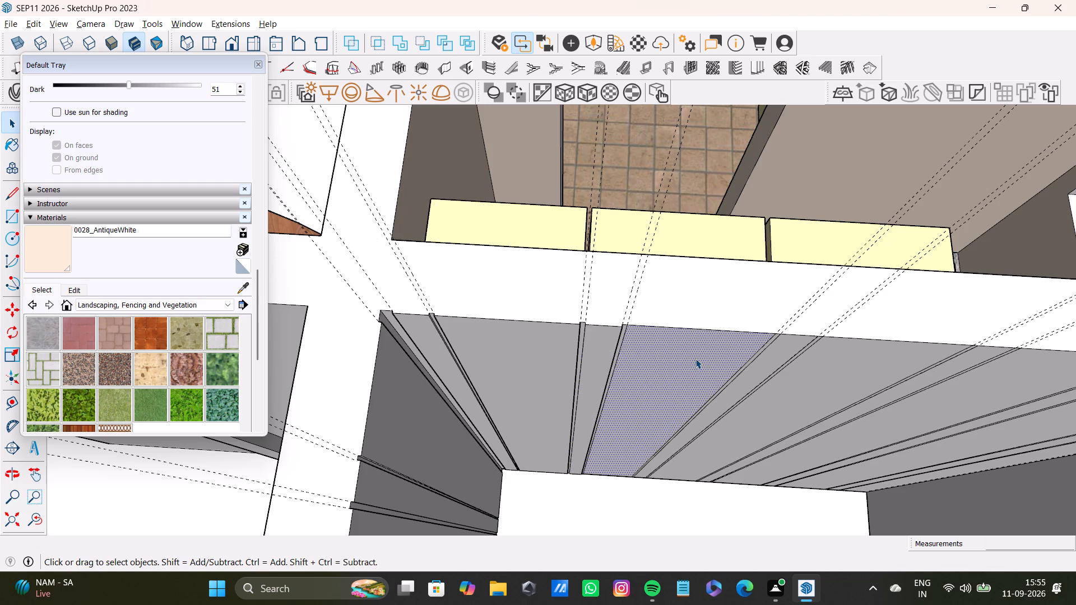
pyautogui.press('p')
pyautogui.moveTo(690, 357); pyautogui.dragTo(578, 346)
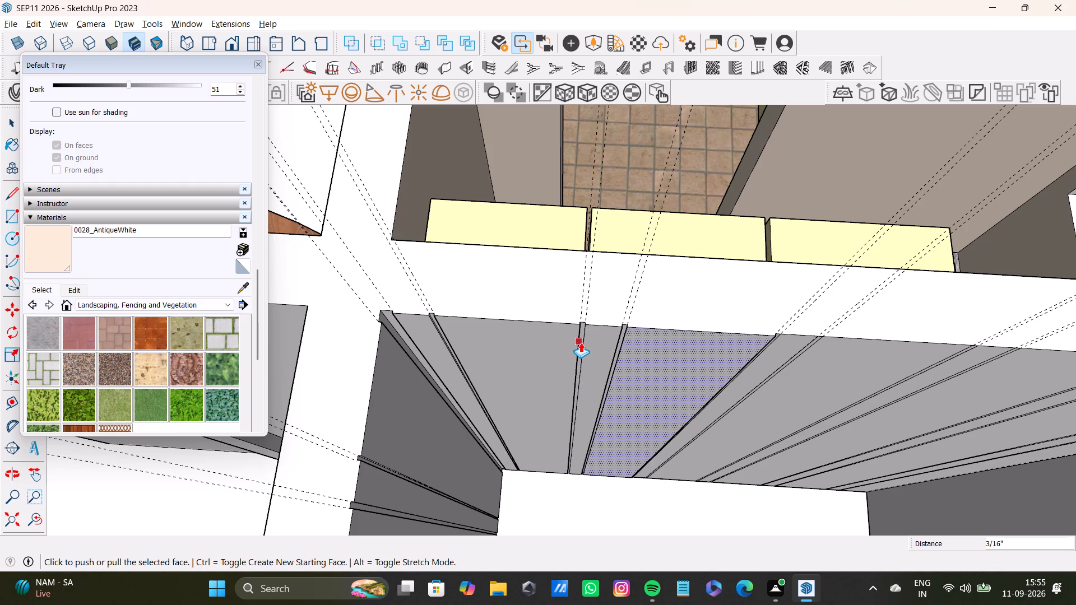
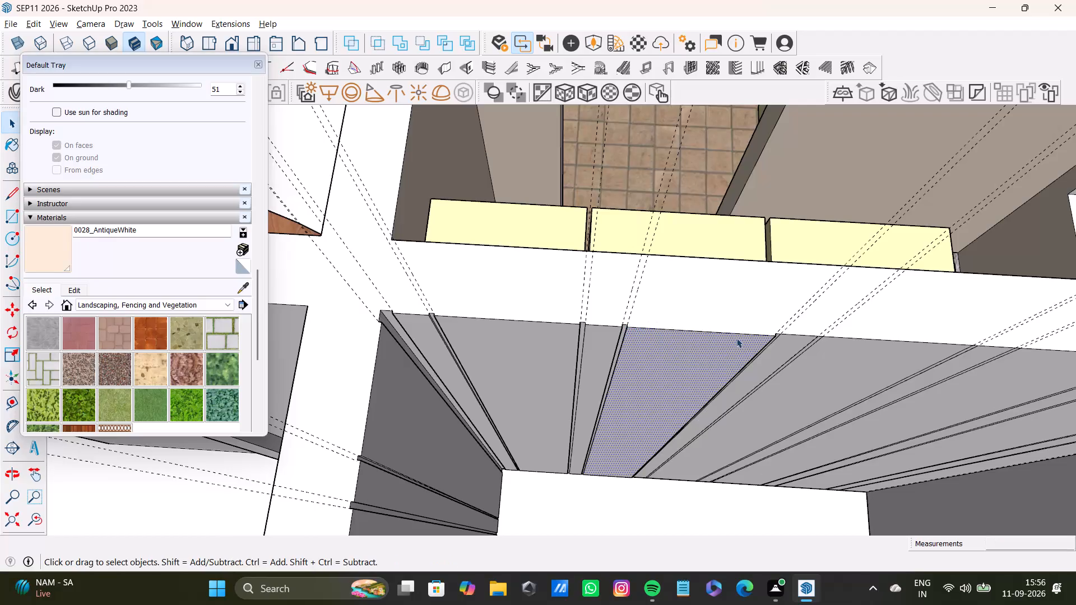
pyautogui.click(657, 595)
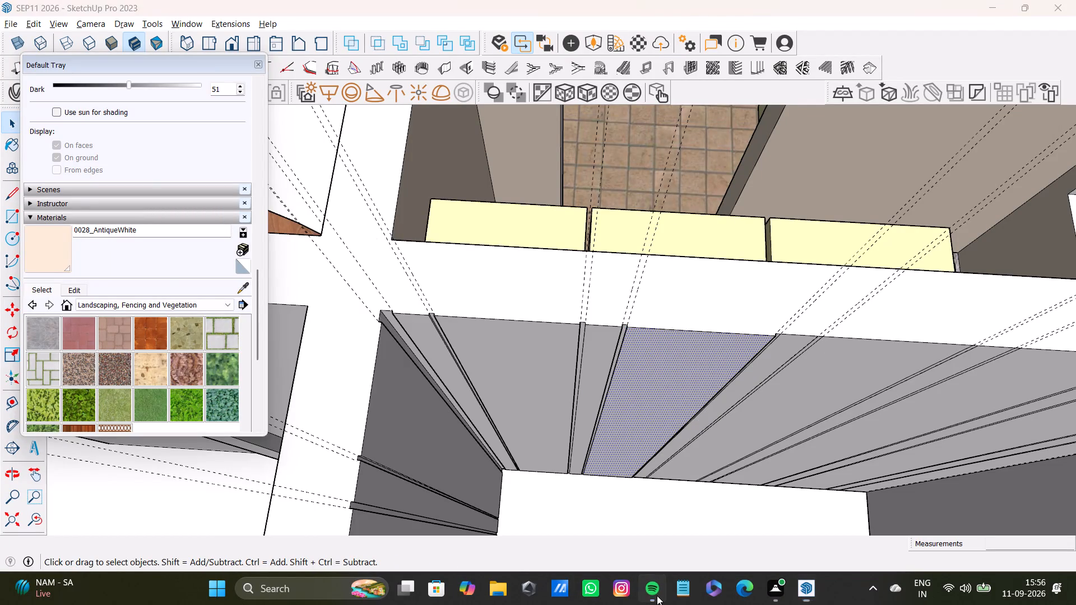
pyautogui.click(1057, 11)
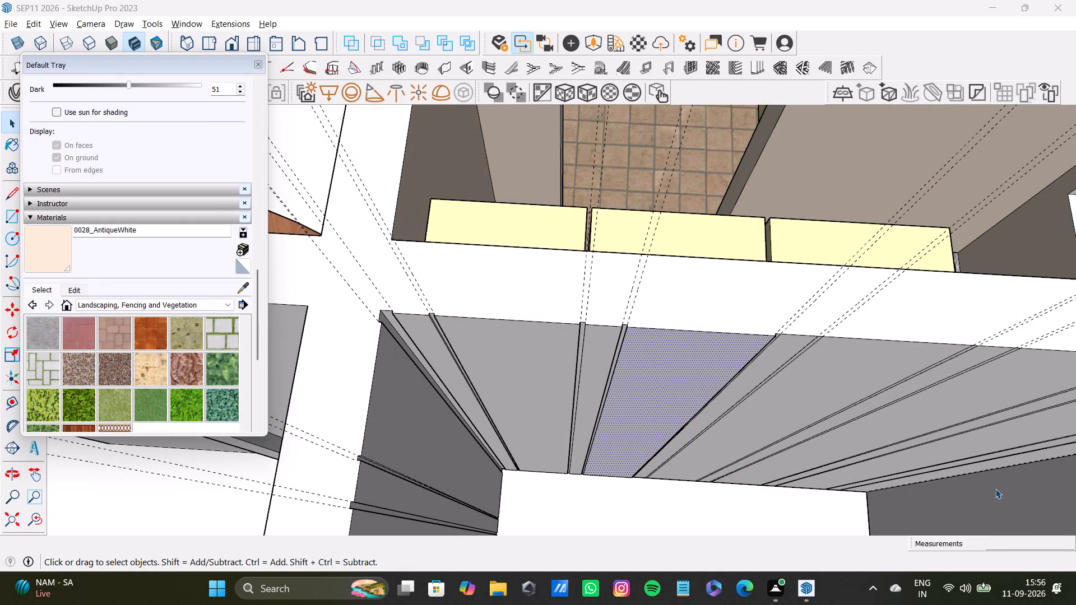
# Push/Pull the narrow panel face just past the second raised wide panel slightly out from the long wall.
pyautogui.scroll(4, 760, 349)
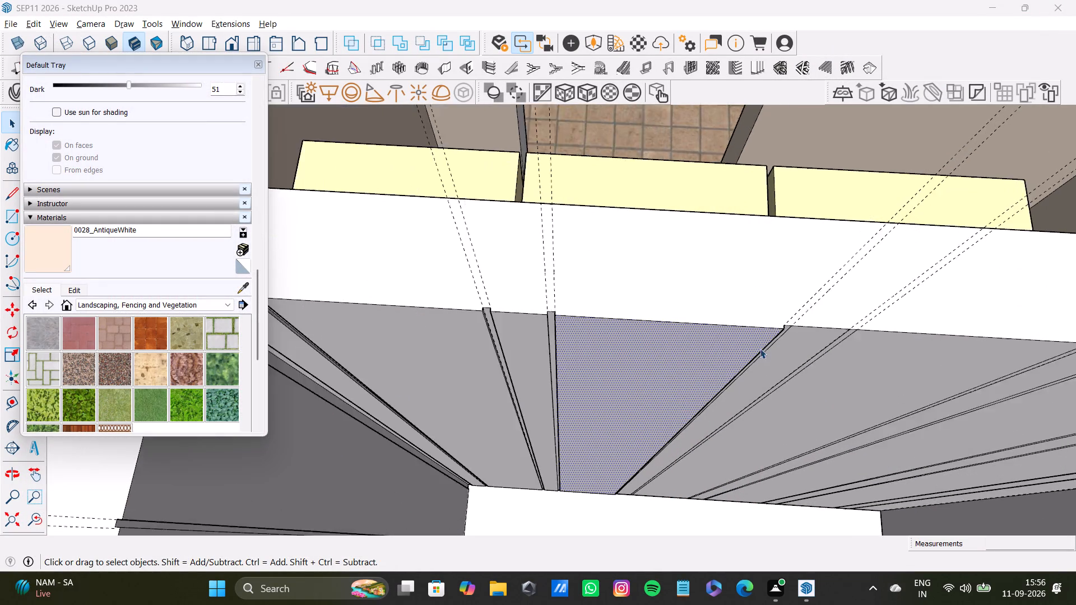
pyautogui.scroll(3, 760, 348)
pyautogui.keyDown('shift'); pyautogui.moveTo(767, 357); pyautogui.dragTo(567, 292, button='middle'); pyautogui.keyUp('shift')
pyautogui.scroll(4, 588, 292)
pyautogui.click(562, 259)
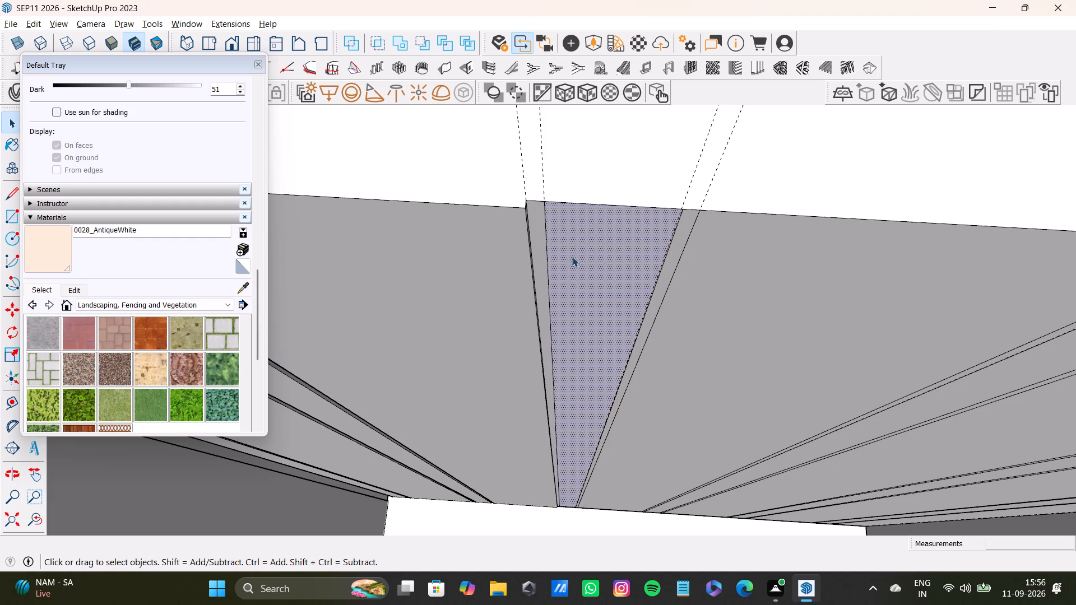
pyautogui.press('p')
pyautogui.moveTo(583, 253); pyautogui.dragTo(470, 237)
# Push/Pull the third wide panel face on the long wall out by about 3/16".
pyautogui.scroll(-3, 658, 294)
pyautogui.keyDown('shift'); pyautogui.moveTo(706, 293); pyautogui.dragTo(554, 282, button='middle'); pyautogui.keyUp('shift')
pyautogui.click(590, 277)
pyautogui.press('space')
pyautogui.click(590, 275)
pyautogui.press('p')
pyautogui.moveTo(588, 276); pyautogui.dragTo(474, 274)
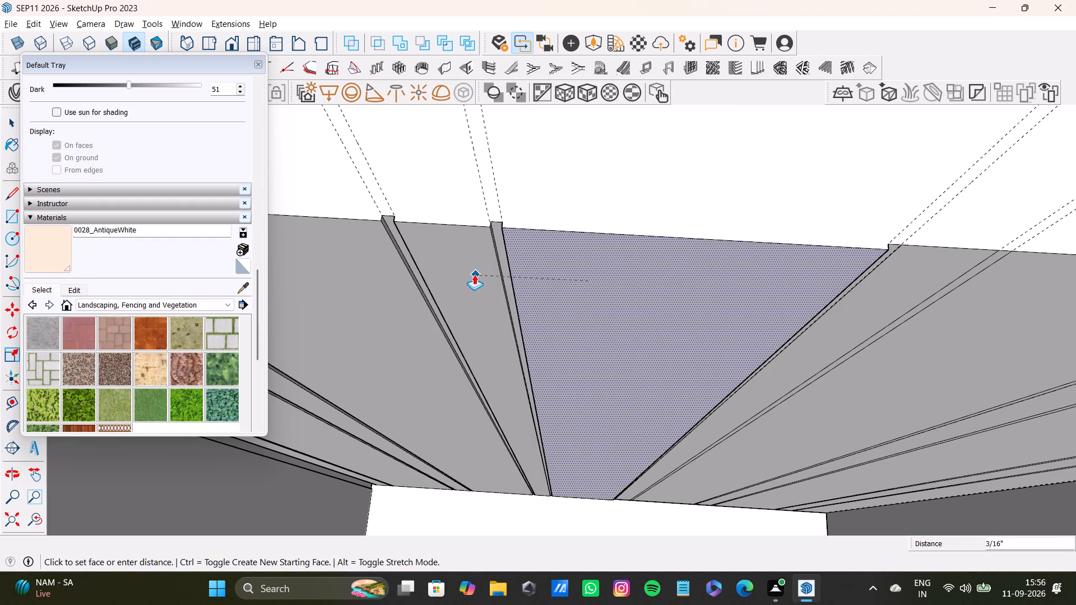
pyautogui.moveTo(474, 274); pyautogui.dragTo(469, 266)
# Push/Pull the narrow panel face just past the third raised wide panel slightly out from the long wall.
pyautogui.scroll(-4, 529, 276)
pyautogui.keyDown('shift'); pyautogui.moveTo(632, 306); pyautogui.dragTo(485, 296, button='middle'); pyautogui.keyUp('shift')
pyautogui.scroll(3, 638, 286)
pyautogui.press('space')
pyautogui.click(606, 266)
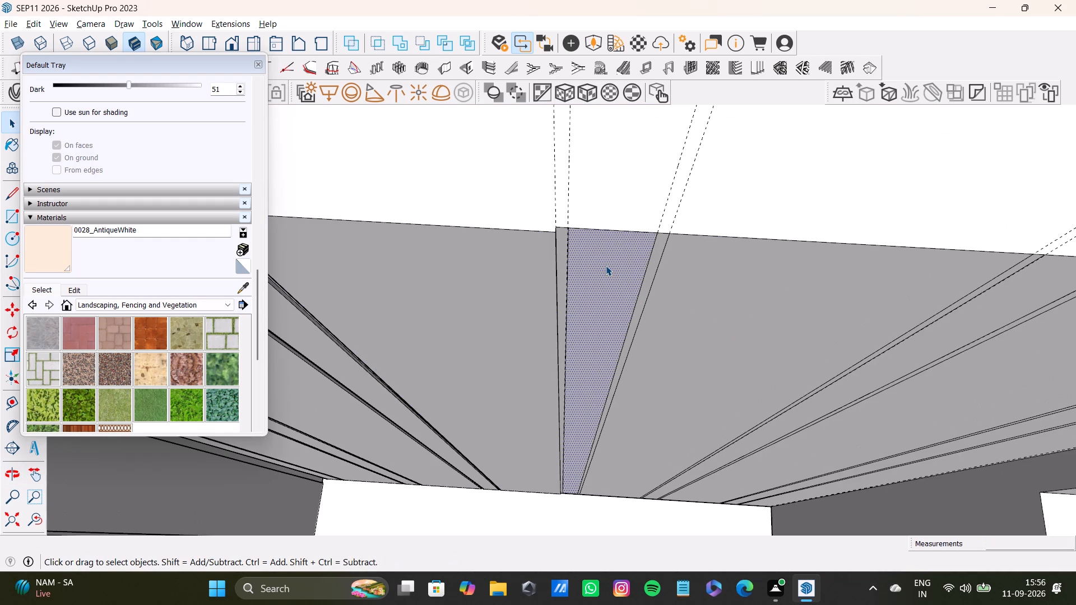
pyautogui.press('p')
pyautogui.moveTo(606, 266); pyautogui.dragTo(495, 254)
# Push/Pull the fourth wide panel face slightly out from the long wall.
pyautogui.scroll(-4, 605, 292)
pyautogui.keyDown('shift'); pyautogui.moveTo(707, 329); pyautogui.dragTo(599, 329, button='middle'); pyautogui.keyUp('shift')
pyautogui.press('space')
pyautogui.click(599, 319)
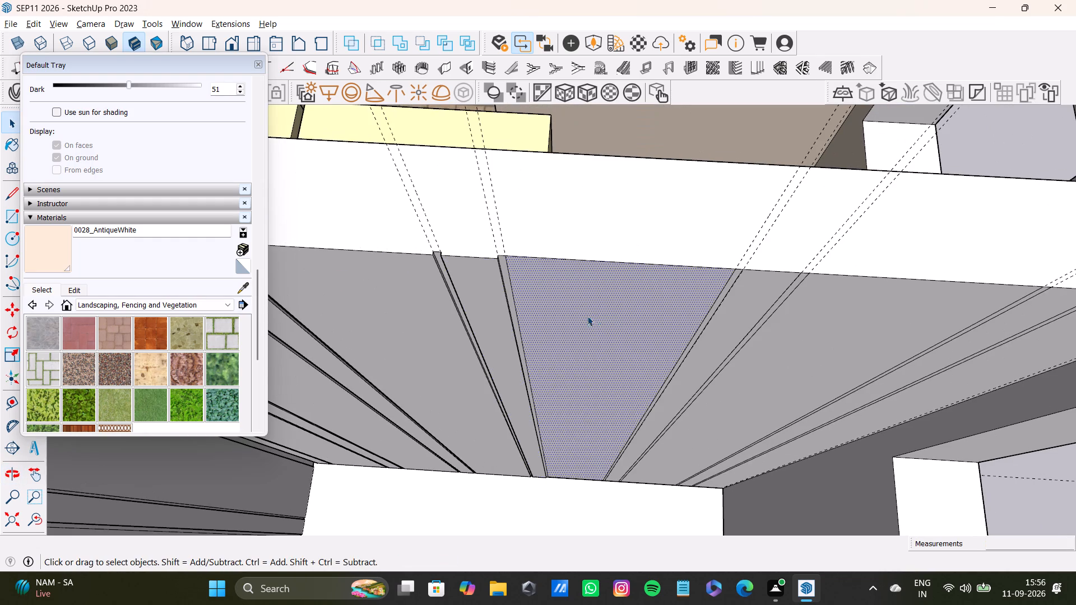
pyautogui.press('p')
pyautogui.moveTo(587, 316); pyautogui.dragTo(467, 296)
# Push/Pull the narrow panel face just past the fourth raised wide panel slightly out from the long wall.
pyautogui.scroll(-4, 497, 288)
pyautogui.keyDown('shift'); pyautogui.moveTo(583, 288); pyautogui.dragTo(499, 292, button='middle'); pyautogui.keyUp('shift')
pyautogui.scroll(4, 569, 286)
pyautogui.press('space')
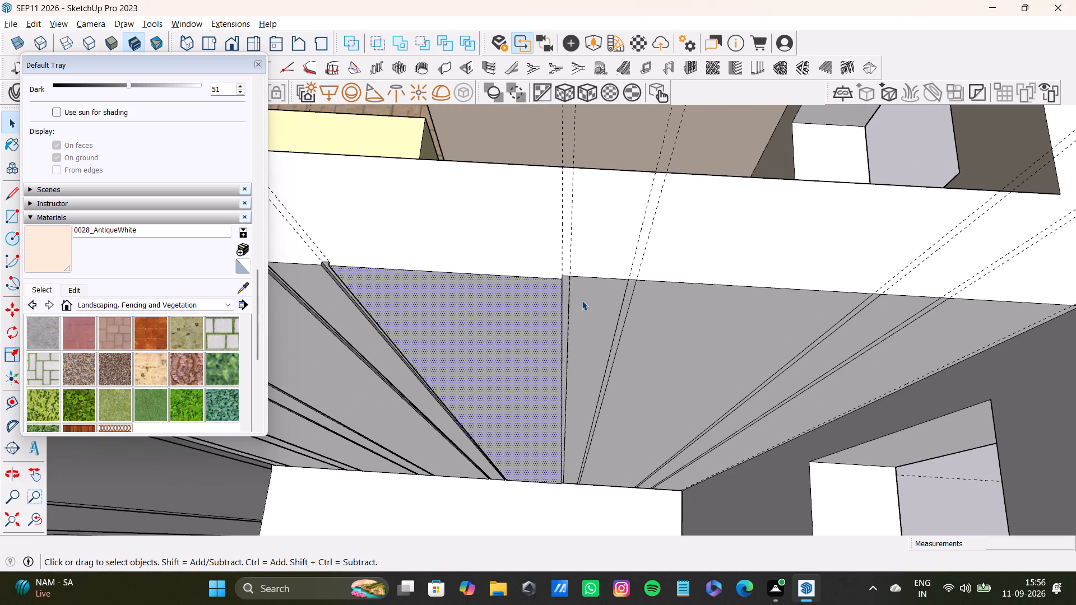
pyautogui.click(582, 300)
pyautogui.press('p')
pyautogui.moveTo(586, 300); pyautogui.dragTo(473, 288)
# Push/Pull the fifth wide panel face slightly out from the long wall.
pyautogui.press('space')
pyautogui.click(670, 322)
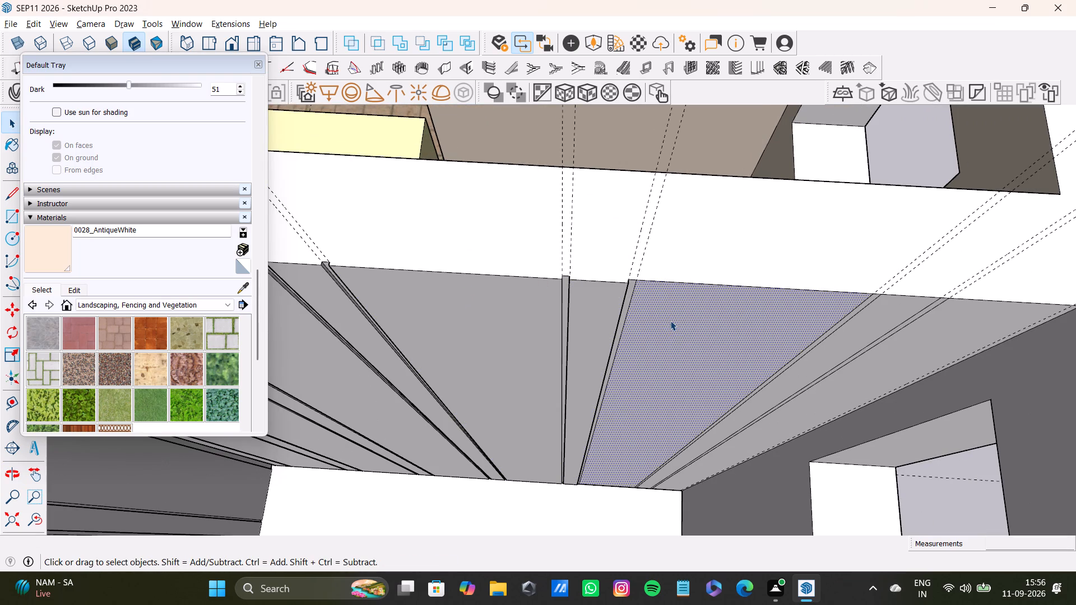
pyautogui.press('p')
pyautogui.moveTo(670, 320); pyautogui.dragTo(556, 299)
pyautogui.press('space')
# Push/Pull the last narrow panel face, just past the fifth raised wide panel, slightly out from the long wall.
pyautogui.scroll(-4, 655, 315)
pyautogui.moveTo(696, 320); pyautogui.dragTo(559, 282, button='middle')
pyautogui.moveTo(680, 363); pyautogui.dragTo(763, 390, button='middle')
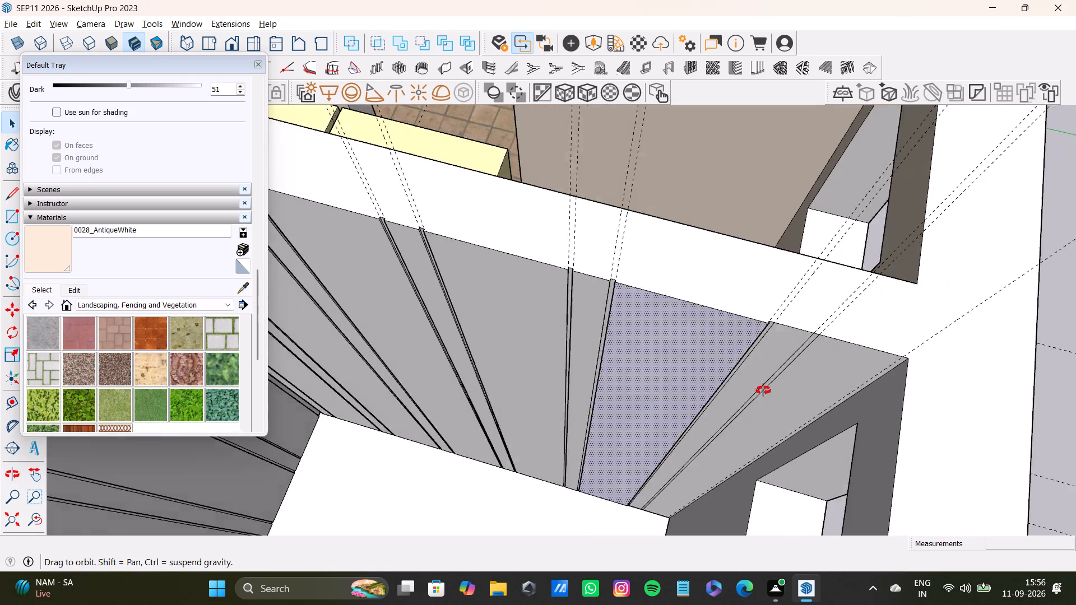
pyautogui.moveTo(763, 390); pyautogui.dragTo(799, 396, button='middle')
pyautogui.click(803, 331)
pyautogui.press('p')
pyautogui.moveTo(803, 331); pyautogui.dragTo(683, 315)
# Push/Pull the final panel face, at the long wall's corner with the window wall, slightly out.
pyautogui.scroll(-4, 683, 313)
pyautogui.keyDown('shift'); pyautogui.moveTo(718, 328); pyautogui.dragTo(553, 317, button='middle'); pyautogui.keyUp('shift')
pyautogui.scroll(2, 647, 315)
pyautogui.click(647, 315)
pyautogui.press('space')
pyautogui.click(647, 315)
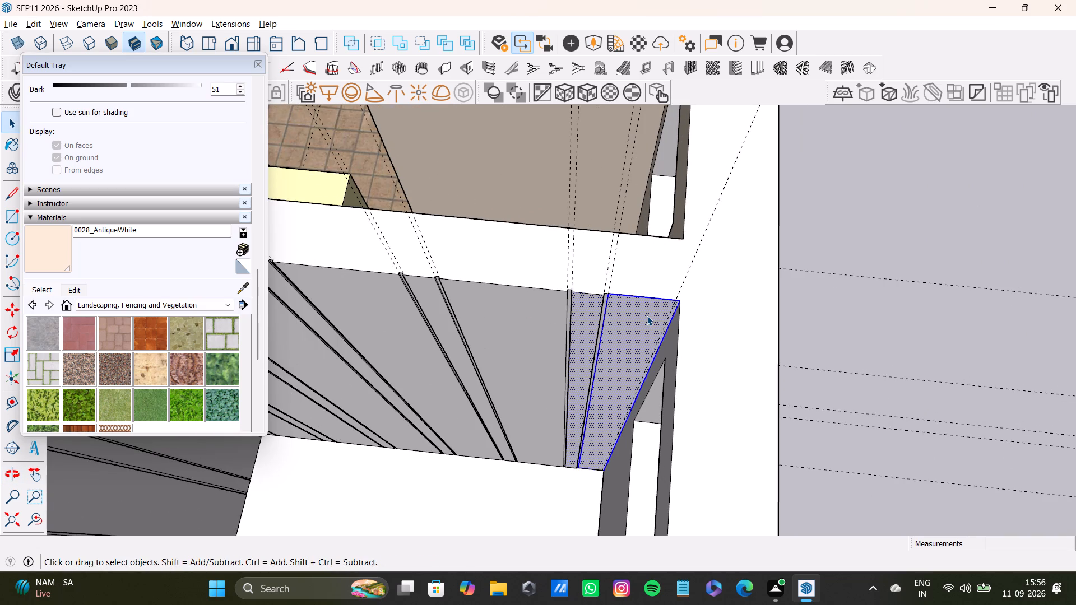
pyautogui.press('p')
pyautogui.moveTo(644, 315); pyautogui.dragTo(573, 306)
pyautogui.scroll(-9, 570, 306)
pyautogui.press('space')
# Inspect the panelled room from several sides, examining the raised panels, the bare doorway wall and the window wall.
pyautogui.moveTo(558, 366); pyautogui.dragTo(777, 356, button='middle')
pyautogui.scroll(-3, 772, 408)
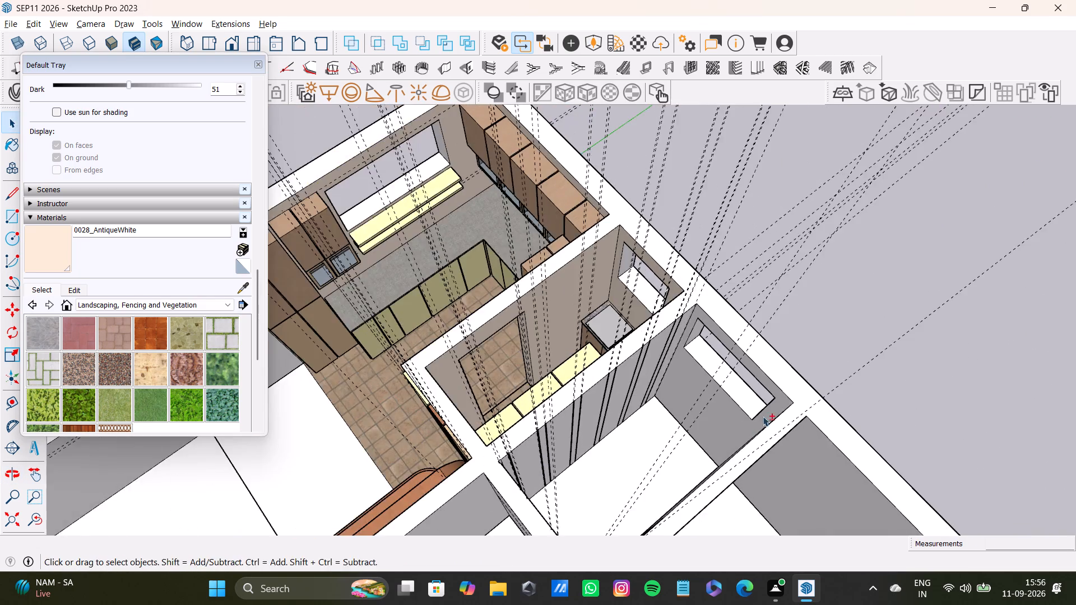
pyautogui.scroll(-2, 763, 416)
pyautogui.keyDown('shift'); pyautogui.moveTo(763, 416); pyautogui.dragTo(593, 323, button='middle'); pyautogui.keyUp('shift')
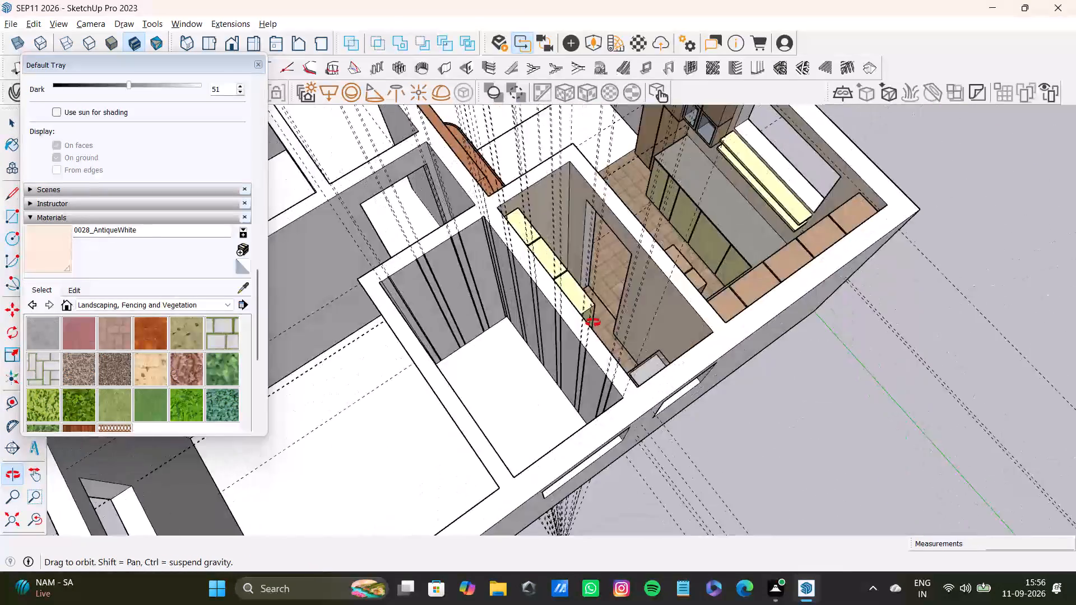
pyautogui.keyDown('shift'); pyautogui.moveTo(593, 323); pyautogui.dragTo(907, 252, button='middle'); pyautogui.keyUp('shift')
pyautogui.moveTo(487, 323); pyautogui.dragTo(940, 415, button='middle')
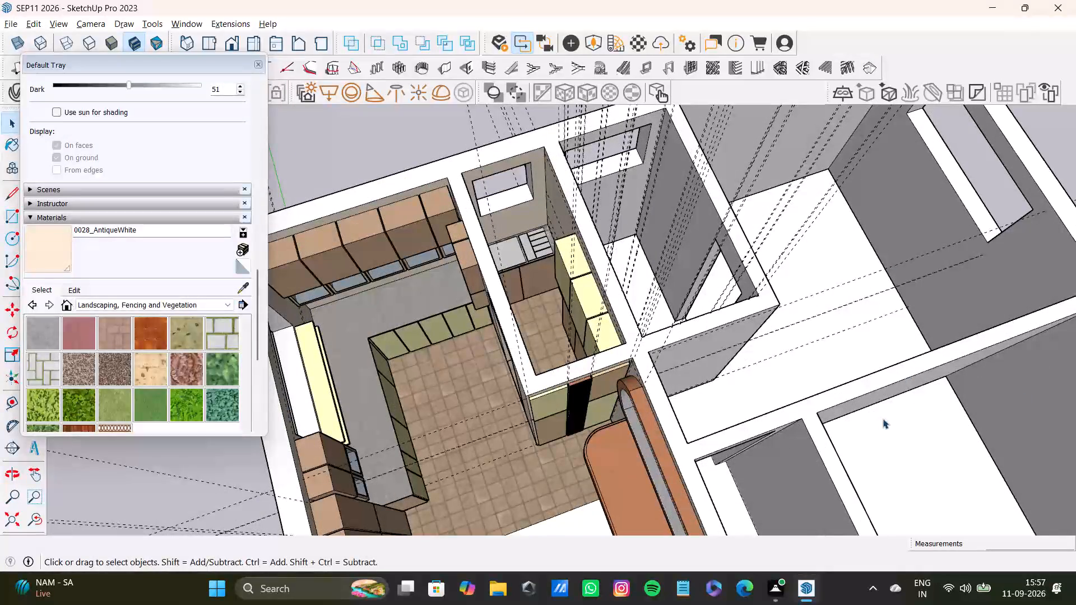
pyautogui.scroll(6, 454, 310)
pyautogui.keyDown('shift'); pyautogui.moveTo(637, 219); pyautogui.dragTo(446, 420, button='middle'); pyautogui.keyUp('shift')
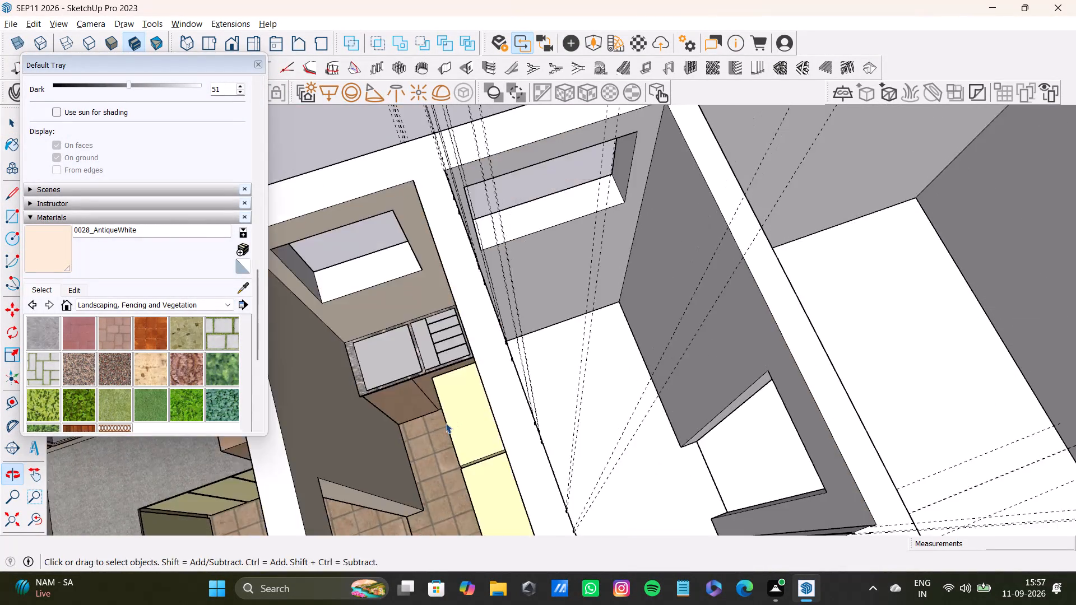
pyautogui.moveTo(446, 419); pyautogui.dragTo(834, 482, button='middle')
pyautogui.scroll(3, 569, 266)
pyautogui.keyDown('shift'); pyautogui.moveTo(601, 273); pyautogui.dragTo(632, 460, button='middle'); pyautogui.keyUp('shift')
pyautogui.moveTo(671, 456); pyautogui.dragTo(424, 244, button='middle')
pyautogui.scroll(-4, 469, 401)
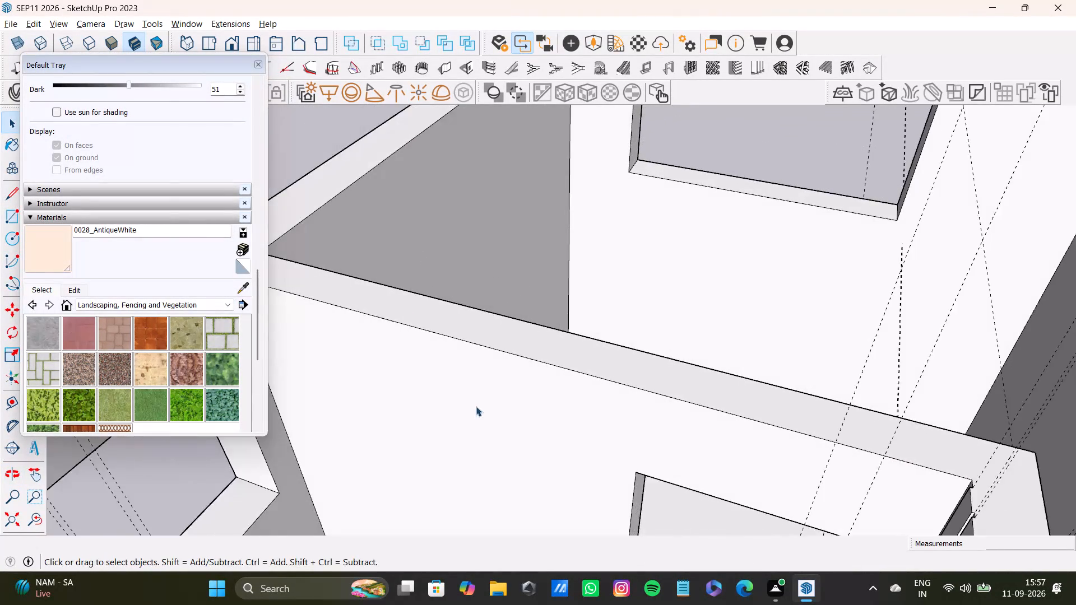
pyautogui.scroll(-2, 476, 406)
pyautogui.moveTo(494, 420); pyautogui.dragTo(540, 305, button='middle')
pyautogui.moveTo(550, 325); pyautogui.dragTo(689, 367, button='middle')
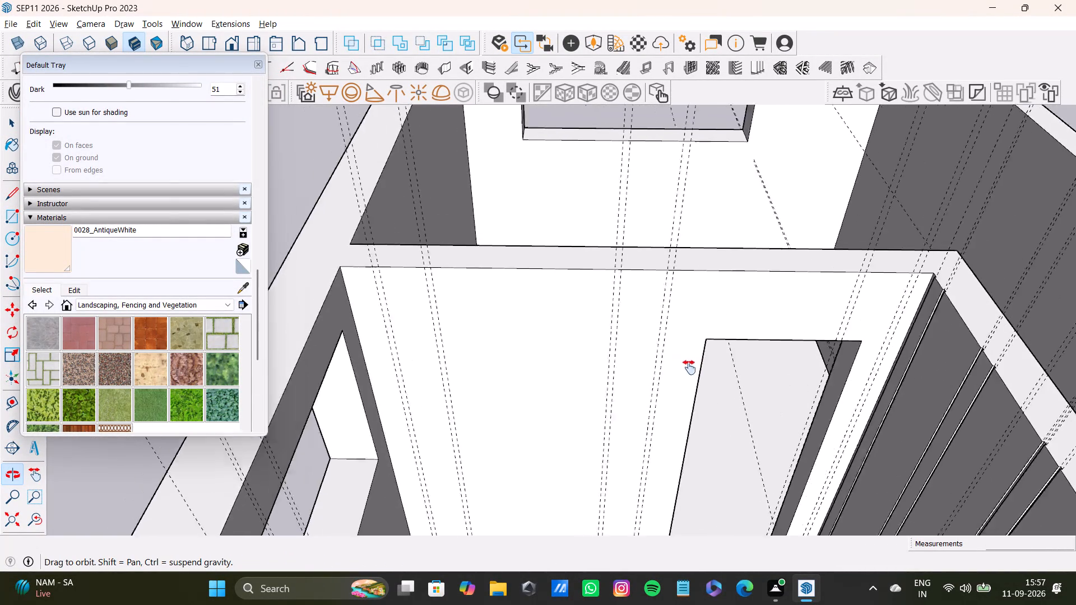
pyautogui.moveTo(689, 367); pyautogui.dragTo(707, 370, button='middle')
pyautogui.scroll(-7, 451, 452)
pyautogui.moveTo(653, 449); pyautogui.dragTo(639, 579, button='middle')
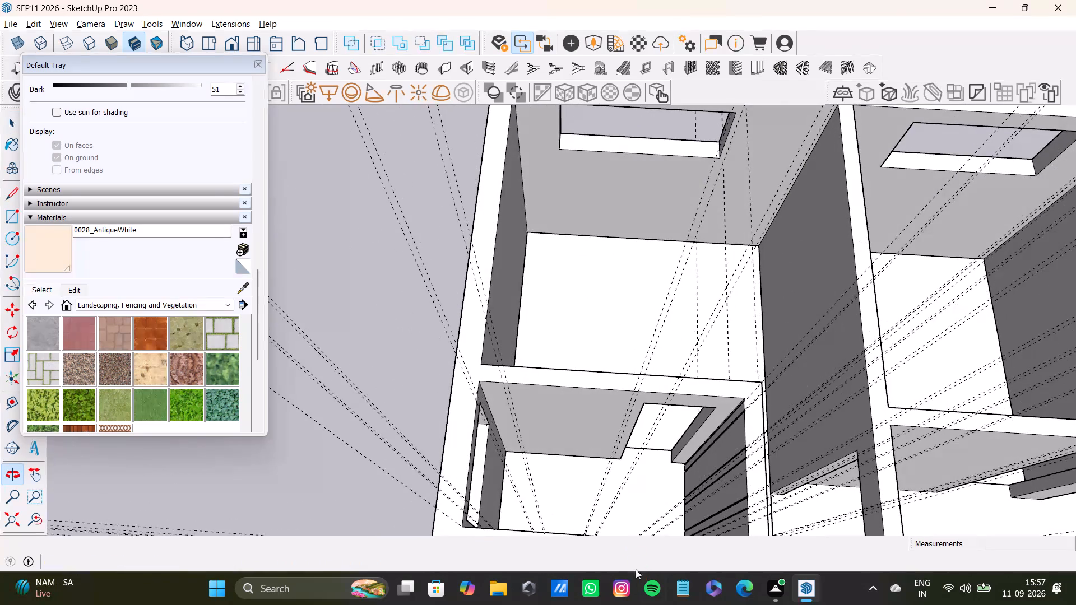
pyautogui.scroll(-3, 559, 449)
pyautogui.moveTo(575, 454); pyautogui.dragTo(389, 534, button='middle')
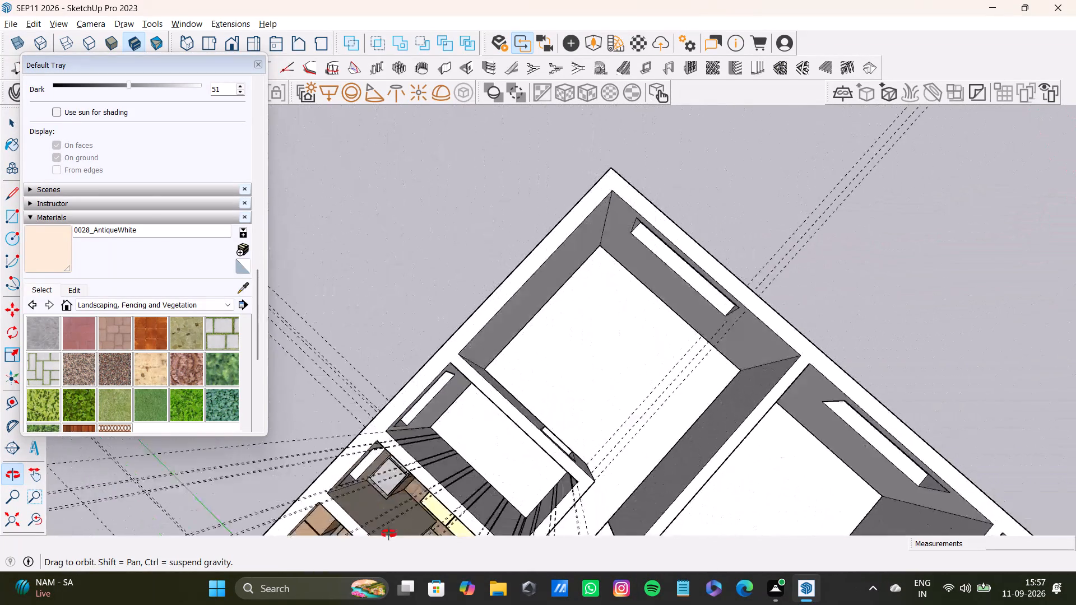
pyautogui.moveTo(389, 534); pyautogui.dragTo(170, 349, button='middle')
pyautogui.scroll(5, 317, 281)
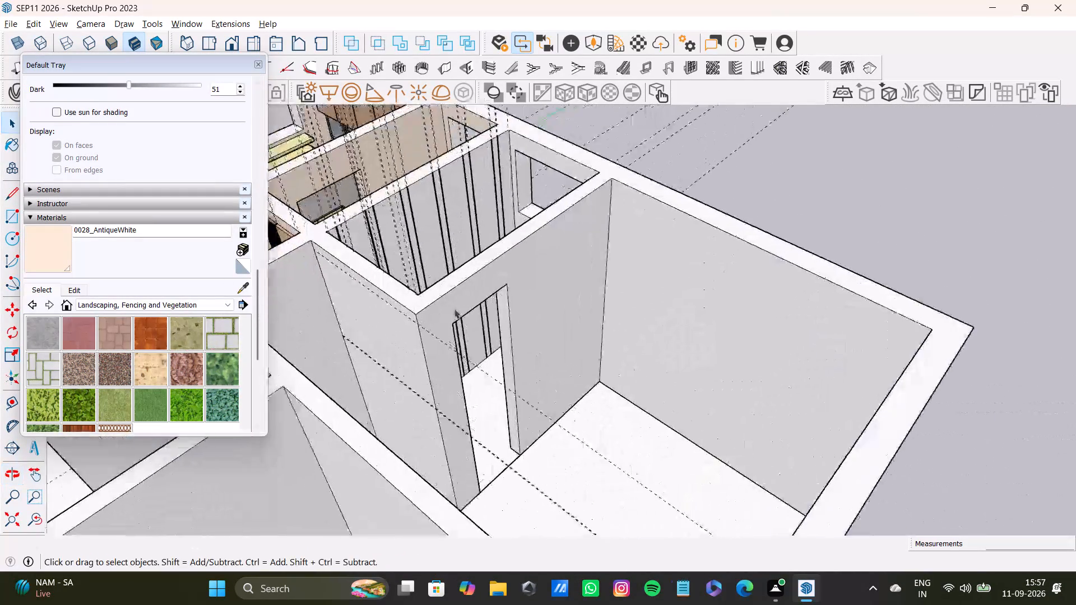
pyautogui.scroll(5, 454, 309)
pyautogui.moveTo(471, 294); pyautogui.dragTo(387, 538, button='middle')
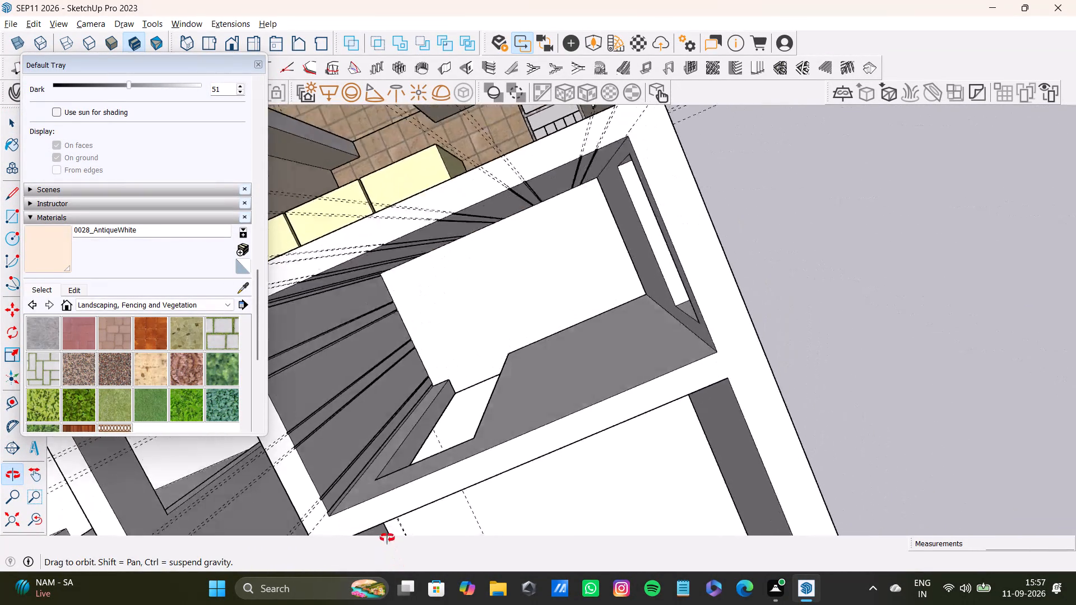
pyautogui.moveTo(387, 538); pyautogui.dragTo(386, 397, button='middle')
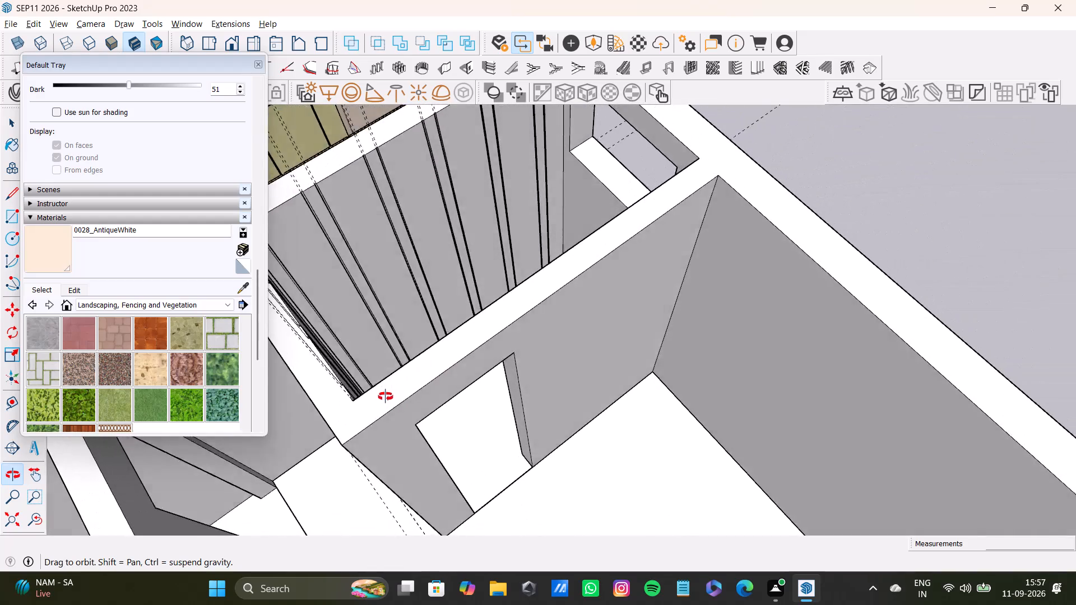
pyautogui.moveTo(386, 397); pyautogui.dragTo(642, 392, button='middle')
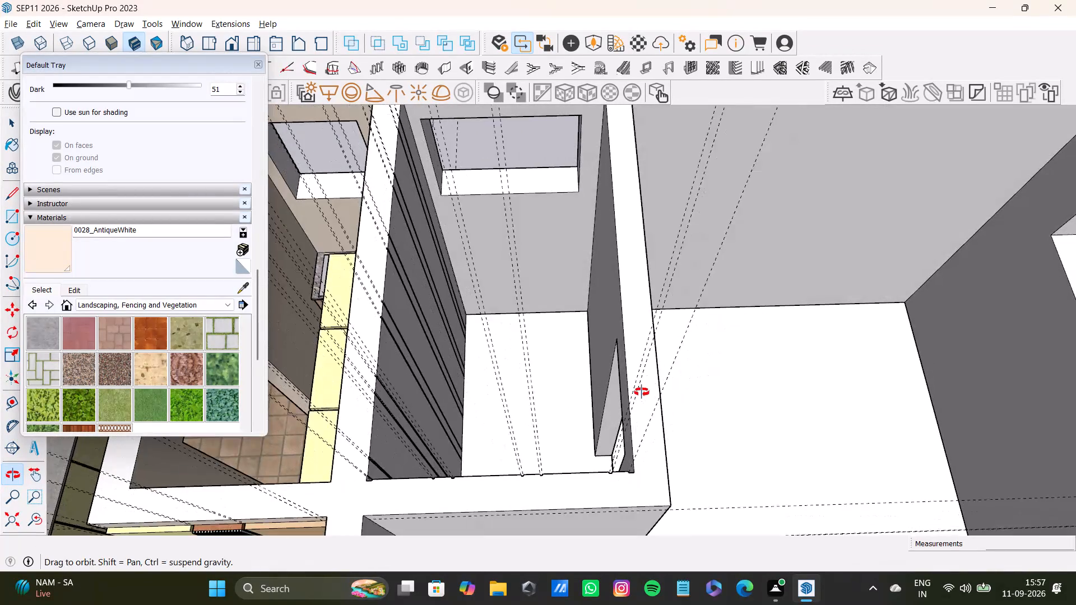
pyautogui.moveTo(642, 392); pyautogui.dragTo(649, 360, button='middle')
# Push/Pull the window opening's side face nearest the panelled long wall inward by about 4 13/16" to narrow the opening.
pyautogui.scroll(-3, 558, 219)
pyautogui.keyDown('shift'); pyautogui.moveTo(554, 230); pyautogui.dragTo(563, 369, button='middle'); pyautogui.keyUp('shift')
pyautogui.scroll(6, 494, 341)
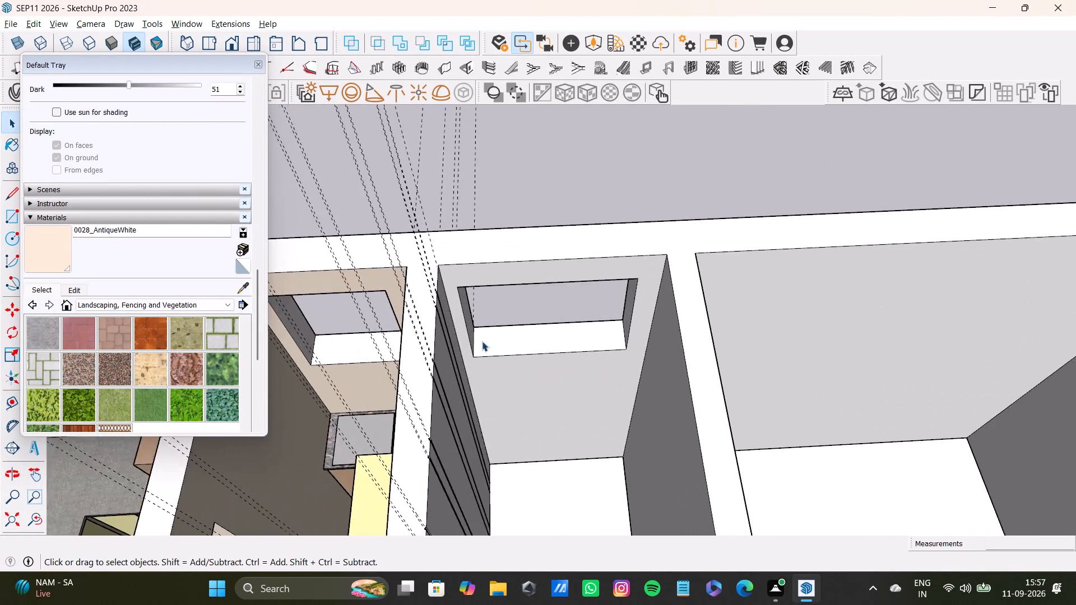
pyautogui.scroll(2, 482, 341)
pyautogui.moveTo(482, 341); pyautogui.dragTo(336, 244, button='middle')
pyautogui.scroll(2, 427, 221)
pyautogui.press('space')
pyautogui.click(464, 224)
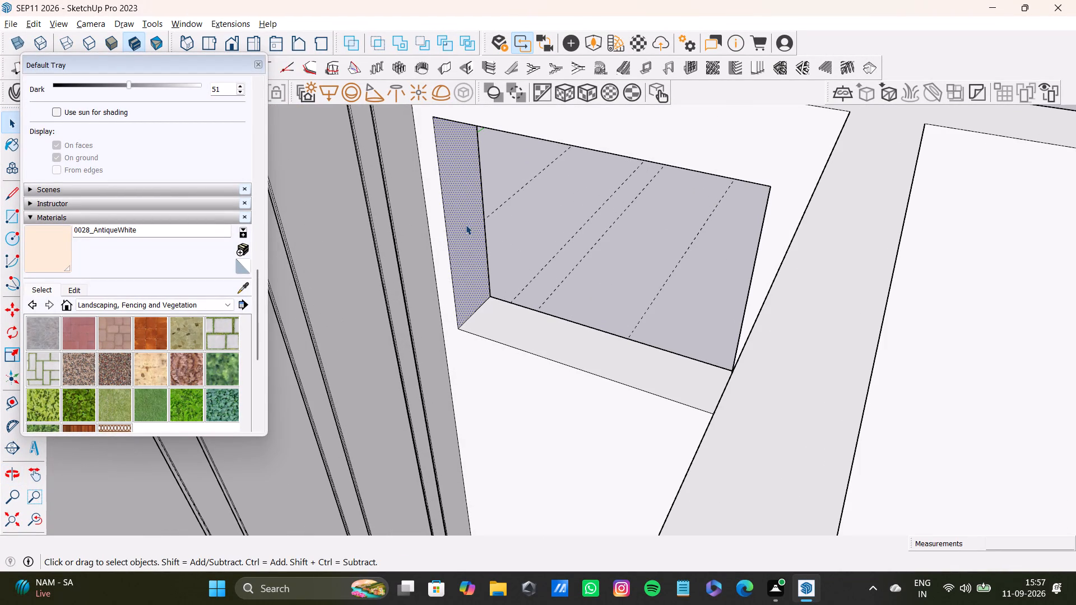
pyautogui.press('p')
pyautogui.moveTo(466, 225); pyautogui.dragTo(494, 241)
pyautogui.scroll(-4, 504, 273)
pyautogui.moveTo(509, 305); pyautogui.dragTo(622, 266, button='middle')
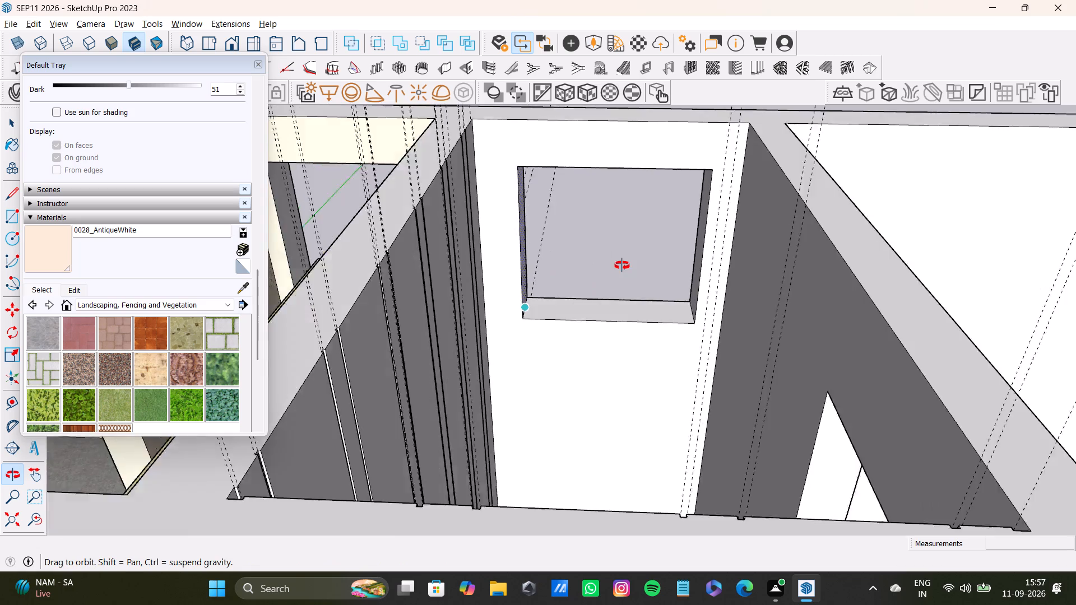
pyautogui.moveTo(622, 266); pyautogui.dragTo(551, 295, button='middle')
pyautogui.moveTo(551, 303); pyautogui.dragTo(464, 296, button='middle')
pyautogui.scroll(-7, 462, 298)
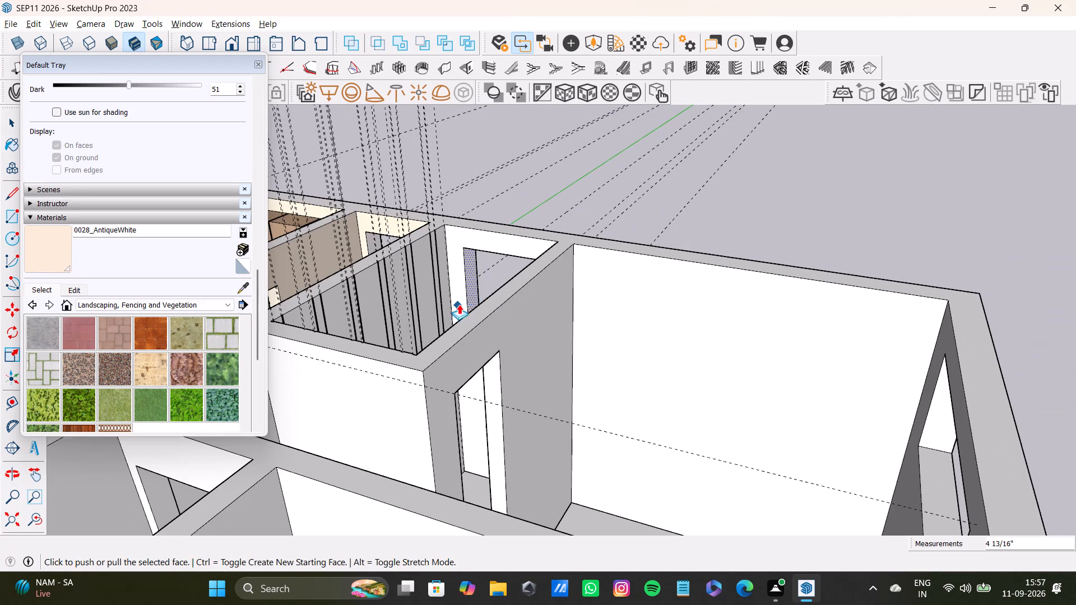
pyautogui.press('space')
# Place a vertical guide on the room's doorway wall about 3' 4 3/16" from the corner with the window wall.
pyautogui.scroll(-4, 460, 288)
pyautogui.moveTo(446, 335); pyautogui.dragTo(649, 361, button='middle')
pyautogui.scroll(6, 489, 305)
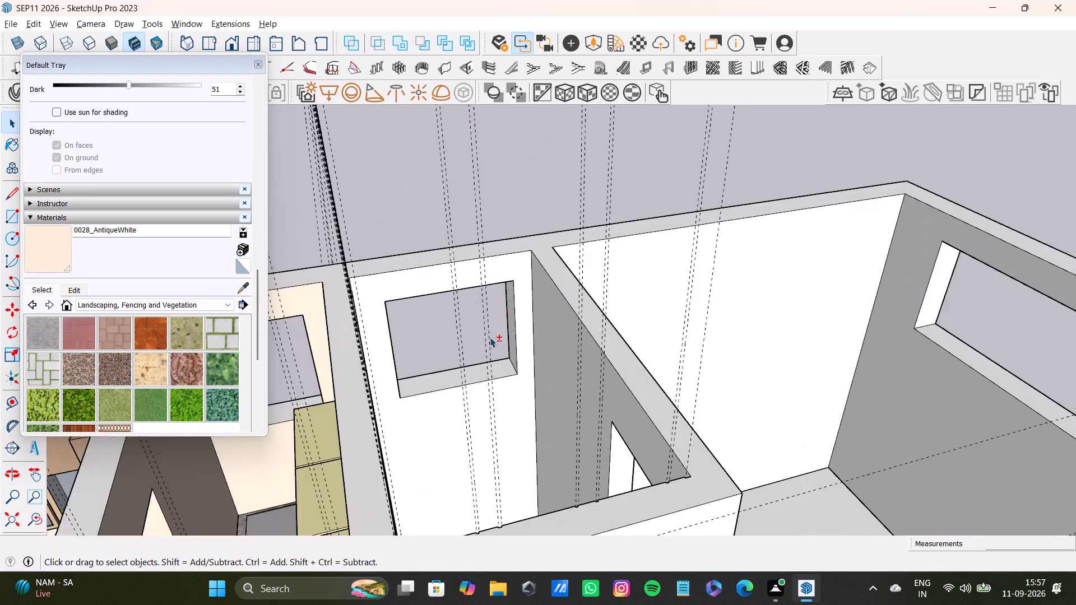
pyautogui.scroll(2, 490, 337)
pyautogui.moveTo(489, 339); pyautogui.dragTo(626, 382, button='middle')
pyautogui.scroll(3, 423, 326)
pyautogui.moveTo(423, 329); pyautogui.dragTo(662, 450, button='middle')
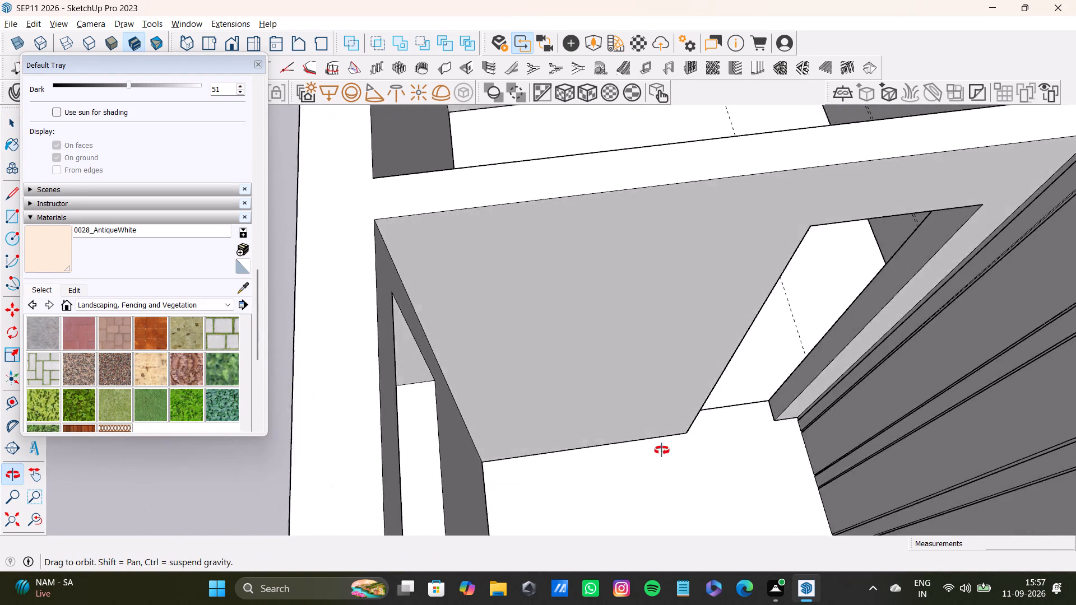
pyautogui.moveTo(662, 450); pyautogui.dragTo(573, 472, button='middle')
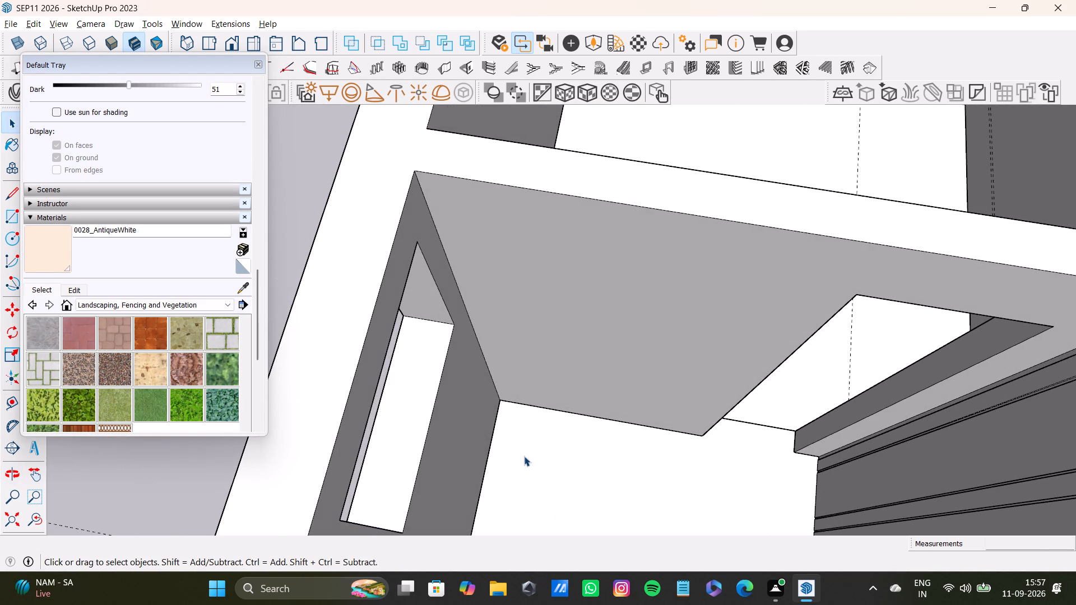
pyautogui.press('t')
pyautogui.scroll(4, 503, 356)
pyautogui.click(480, 360)
pyautogui.scroll(-3, 510, 381)
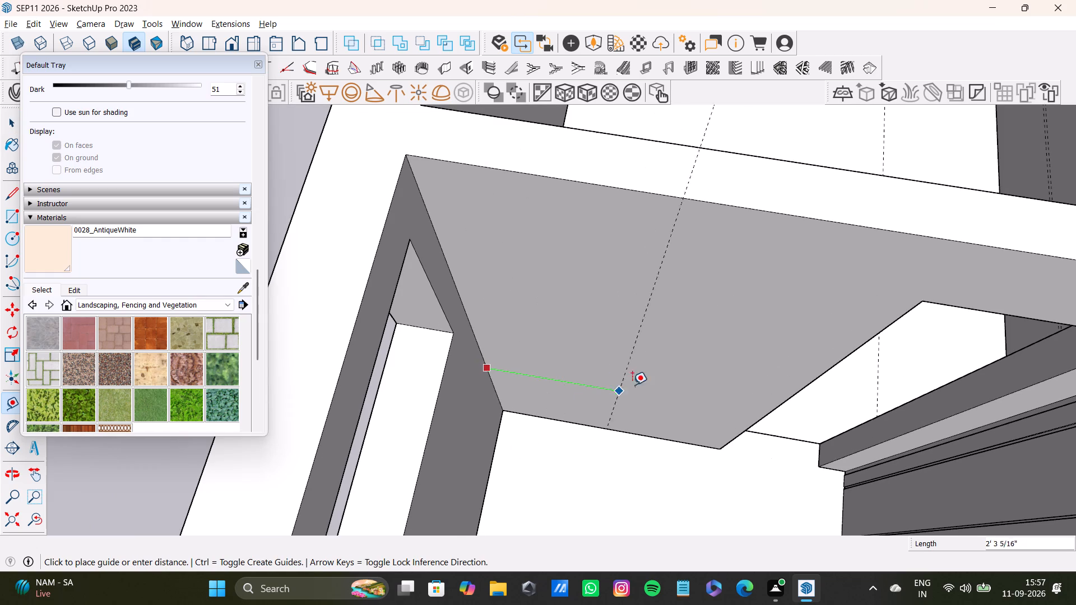
pyautogui.keyDown('shift'); pyautogui.moveTo(693, 385); pyautogui.dragTo(595, 416, button='middle'); pyautogui.keyUp('shift')
pyautogui.moveTo(595, 416); pyautogui.dragTo(600, 370, button='middle')
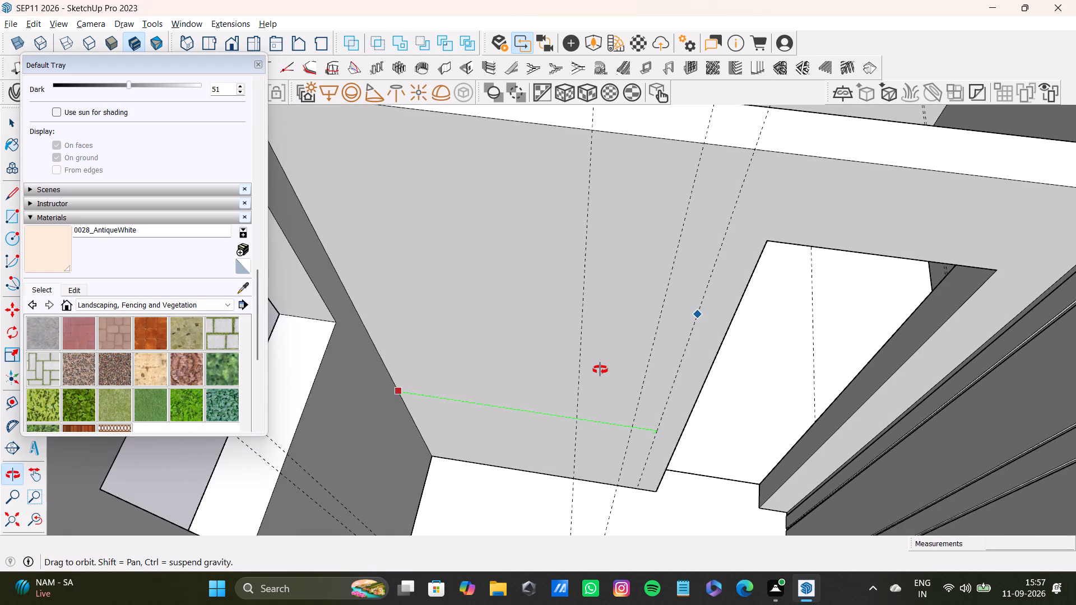
pyautogui.moveTo(600, 370); pyautogui.dragTo(601, 368, button='middle')
pyautogui.moveTo(629, 366); pyautogui.dragTo(565, 405, button='middle')
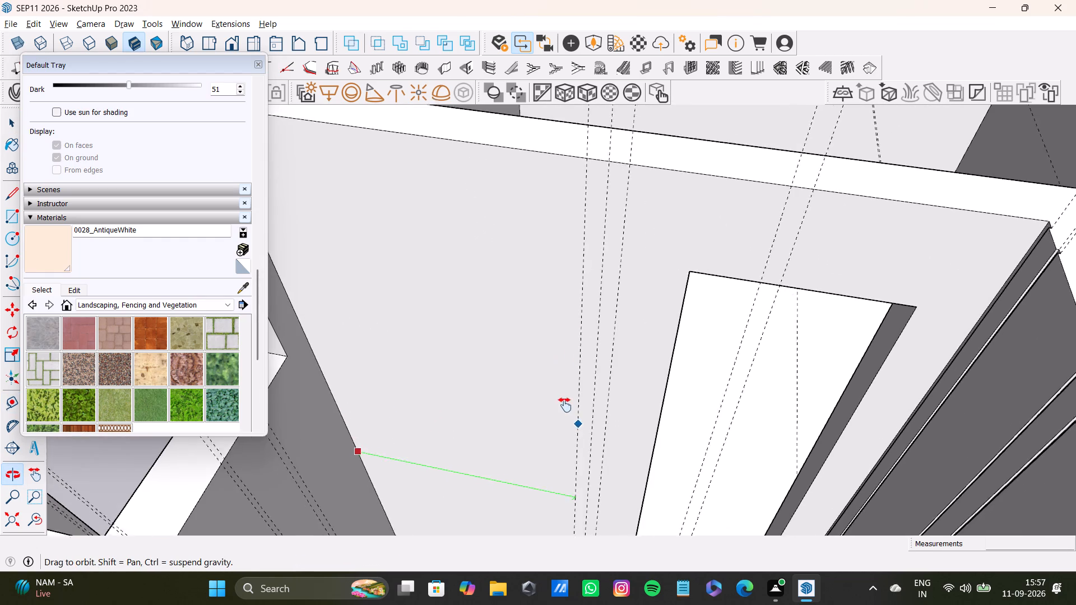
pyautogui.moveTo(565, 405); pyautogui.dragTo(565, 408, button='middle')
pyautogui.scroll(3, 578, 413)
pyautogui.moveTo(573, 422); pyautogui.dragTo(640, 459, button='middle')
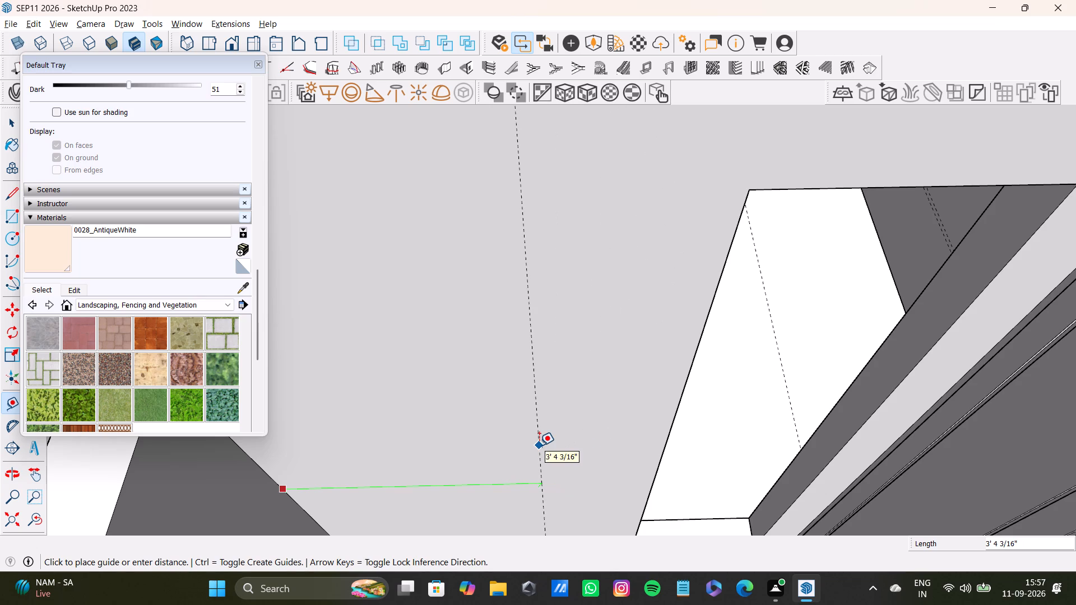
pyautogui.click(539, 445)
# Place a vertical guide on the doorway wall about 3 3/16" from the door opening's near edge.
pyautogui.click(660, 467)
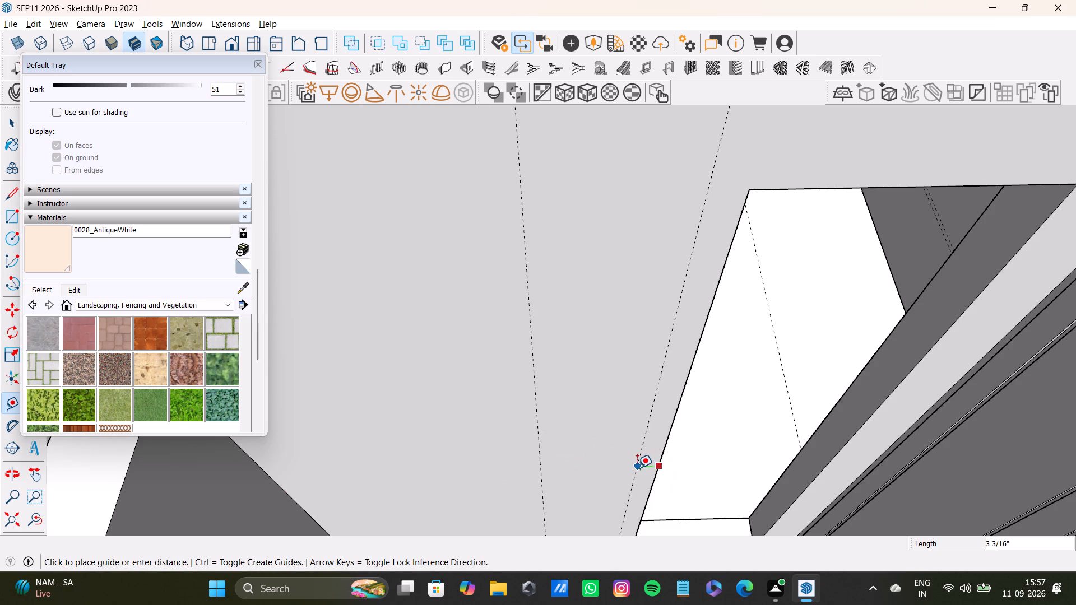
pyautogui.click(637, 468)
# Place a horizontal guide on the doorway wall, offset from its upper edge to the door opening's top corner.
pyautogui.scroll(-4, 562, 444)
pyautogui.keyDown('shift'); pyautogui.moveTo(561, 430); pyautogui.dragTo(520, 471, button='middle'); pyautogui.keyUp('shift')
pyautogui.moveTo(547, 462); pyautogui.dragTo(505, 476, button='middle')
pyautogui.scroll(3, 532, 365)
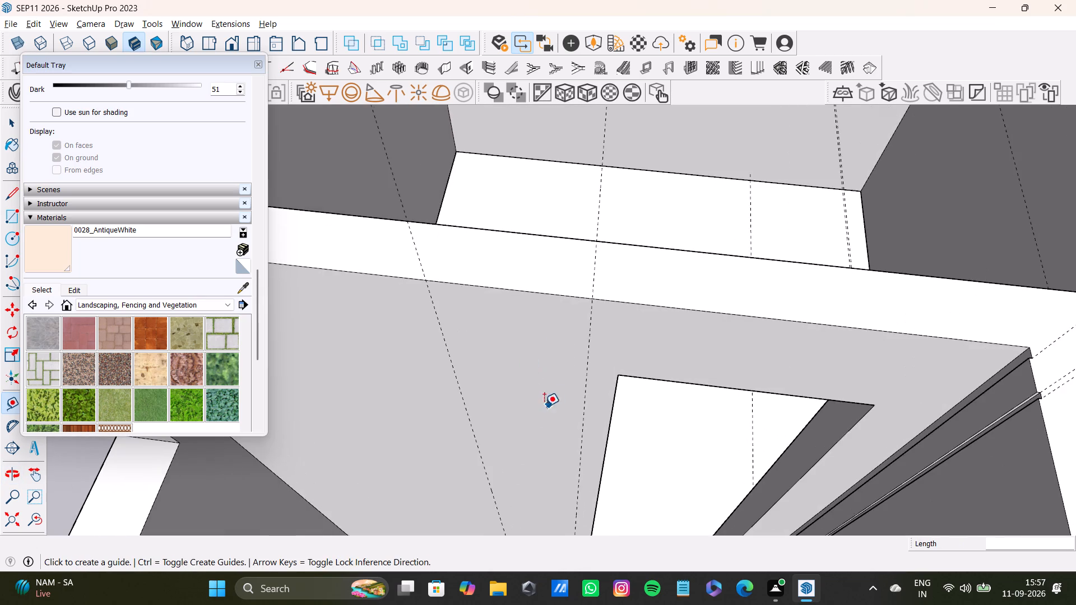
pyautogui.moveTo(544, 406); pyautogui.dragTo(446, 354, button='middle')
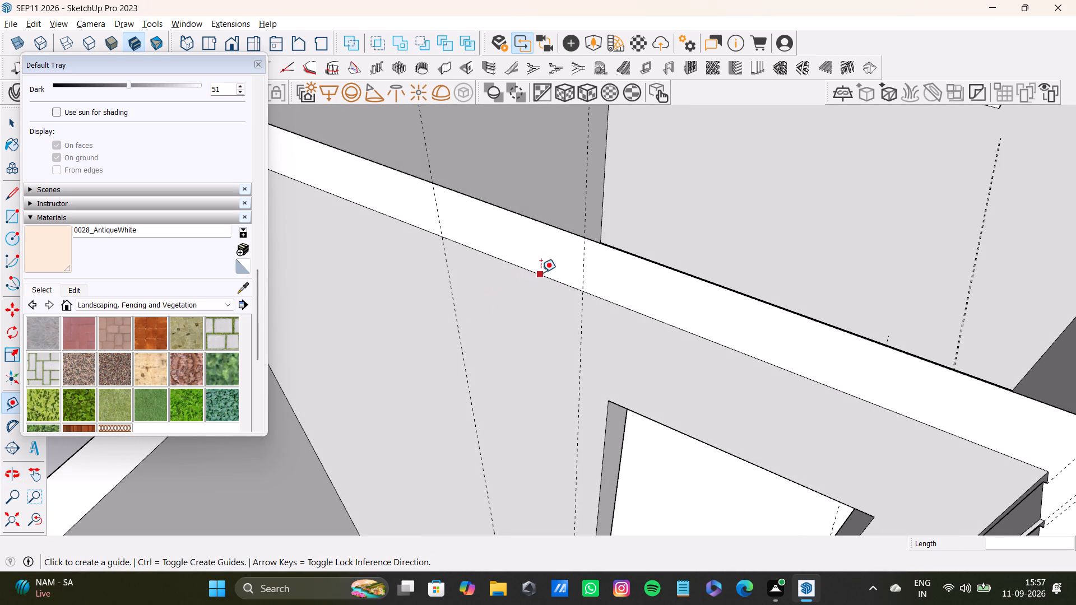
pyautogui.click(541, 272)
pyautogui.click(606, 401)
# Place a horizontal guide near the base of the doorway wall, about 1' 9/16" above the floor edge.
pyautogui.scroll(-3, 537, 420)
pyautogui.keyDown('shift'); pyautogui.moveTo(540, 437); pyautogui.dragTo(541, 430, button='middle'); pyautogui.keyUp('shift')
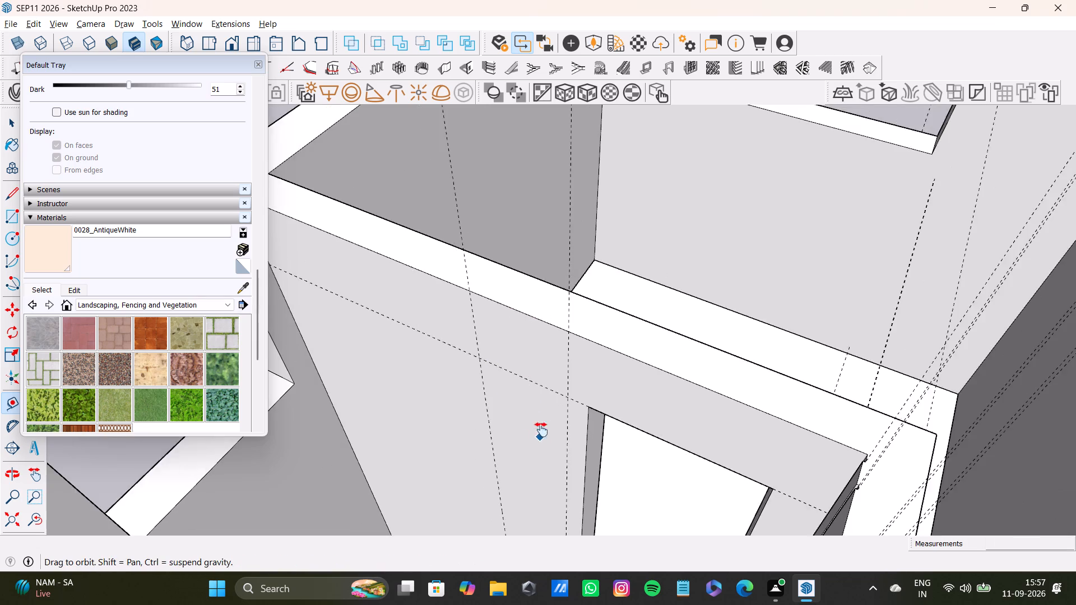
pyautogui.keyDown('shift'); pyautogui.moveTo(541, 430); pyautogui.dragTo(551, 301, button='middle'); pyautogui.keyUp('shift')
pyautogui.moveTo(560, 334); pyautogui.dragTo(677, 396, button='middle')
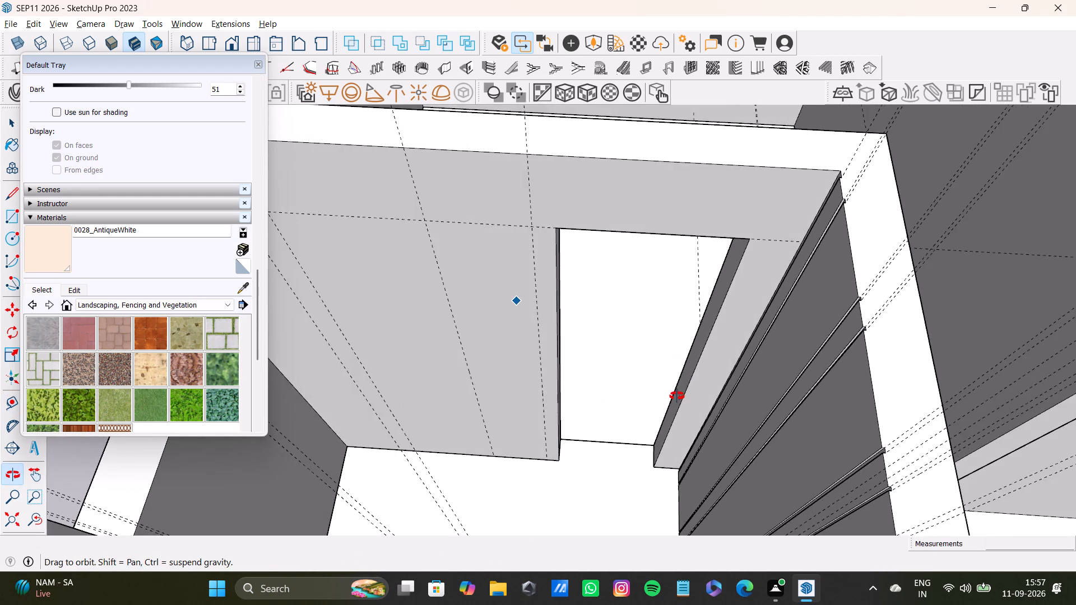
pyautogui.moveTo(677, 396); pyautogui.dragTo(676, 402, button='middle')
pyautogui.scroll(6, 500, 421)
pyautogui.click(520, 455)
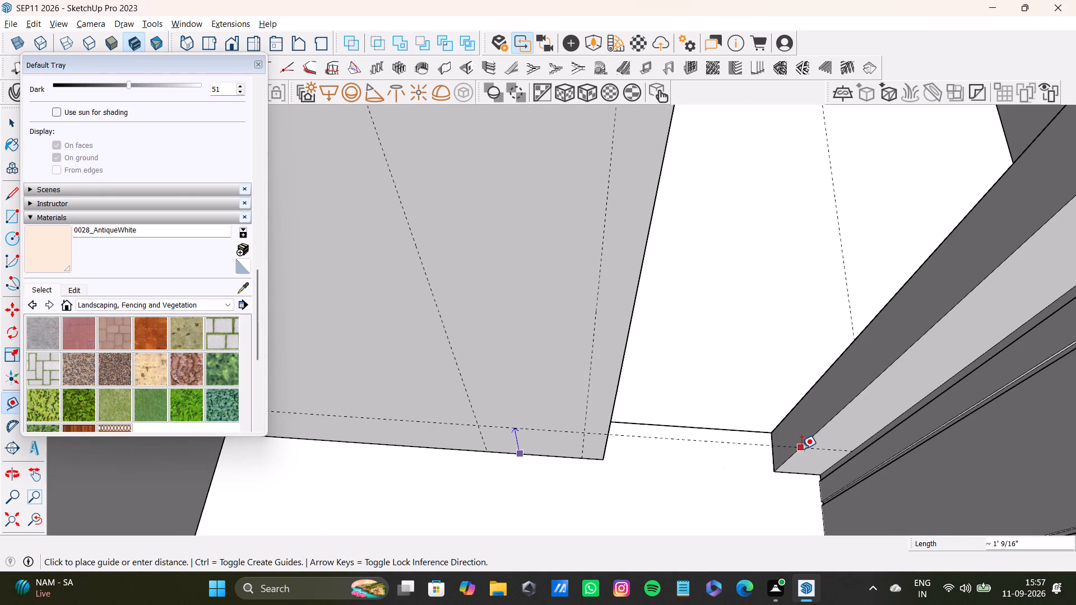
pyautogui.click(801, 449)
# Draw a tall rectangle on the doorway wall beside the door opening, bounded by the vertical and horizontal guides.
pyautogui.scroll(-4, 370, 392)
pyautogui.keyDown('shift'); pyautogui.moveTo(466, 362); pyautogui.dragTo(480, 482, button='middle'); pyautogui.keyUp('shift')
pyautogui.scroll(-4, 475, 473)
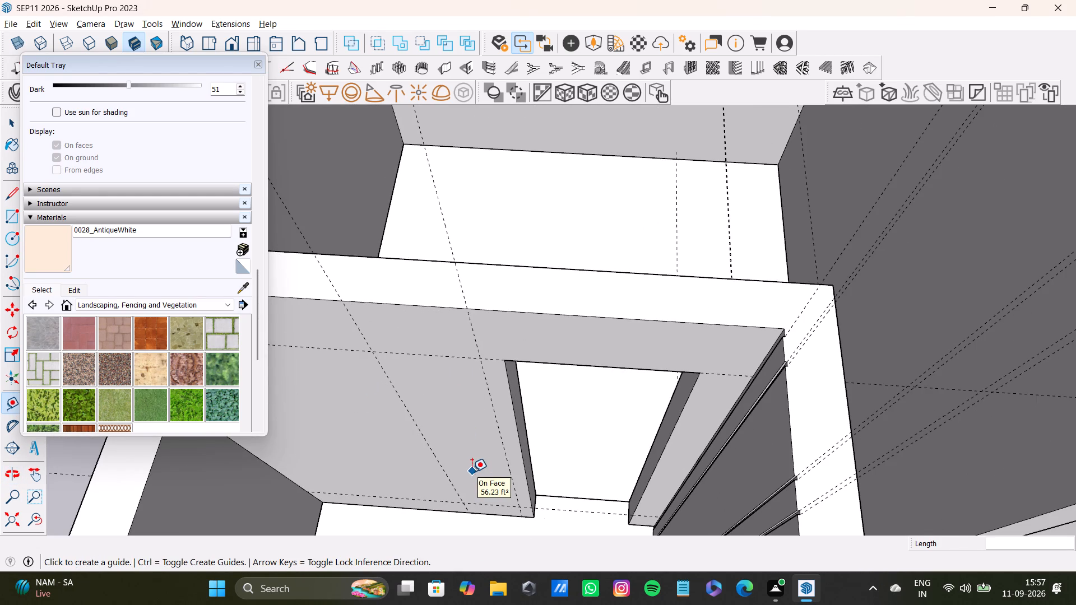
pyautogui.press('r')
pyautogui.click(374, 354)
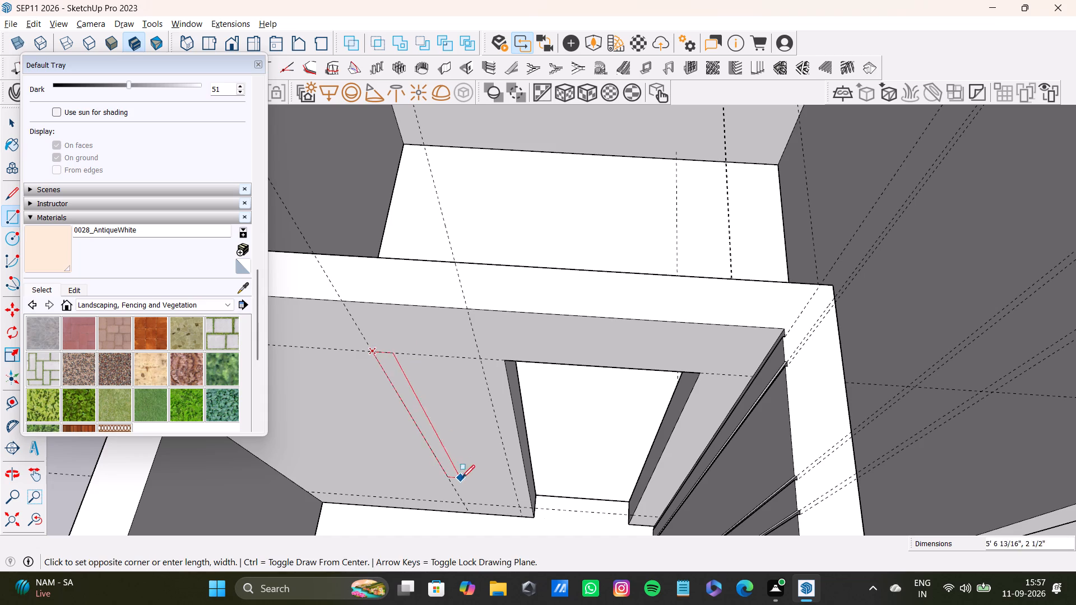
pyautogui.keyDown('shift'); pyautogui.moveTo(462, 478); pyautogui.dragTo(460, 376, button='middle'); pyautogui.keyUp('shift')
pyautogui.scroll(5, 470, 403)
pyautogui.click(542, 424)
# Push/Pull the tall rectangle beside the door opening out from the wall by about 8 9/16".
pyautogui.scroll(-3, 492, 417)
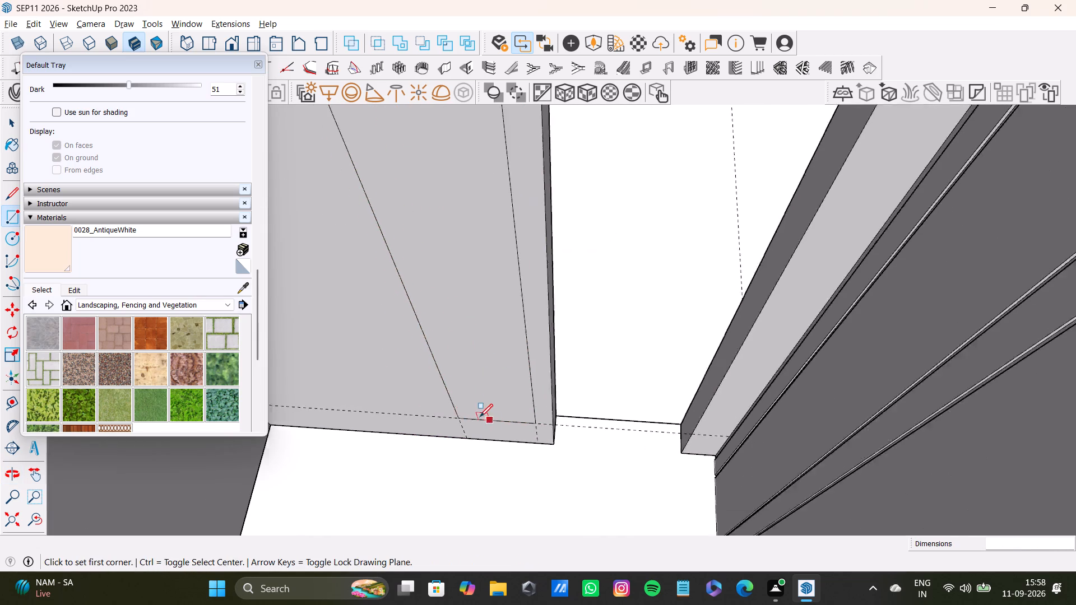
pyautogui.scroll(-1, 480, 417)
pyautogui.keyDown('shift'); pyautogui.moveTo(428, 370); pyautogui.dragTo(463, 463, button='middle'); pyautogui.keyUp('shift')
pyautogui.scroll(-2, 475, 439)
pyautogui.moveTo(475, 434); pyautogui.dragTo(343, 376, button='middle')
pyautogui.keyDown('shift'); pyautogui.scroll(-1, 410, 366); pyautogui.keyUp('shift')
pyautogui.keyDown('shift'); pyautogui.moveTo(416, 379); pyautogui.dragTo(485, 374, button='middle'); pyautogui.keyUp('shift')
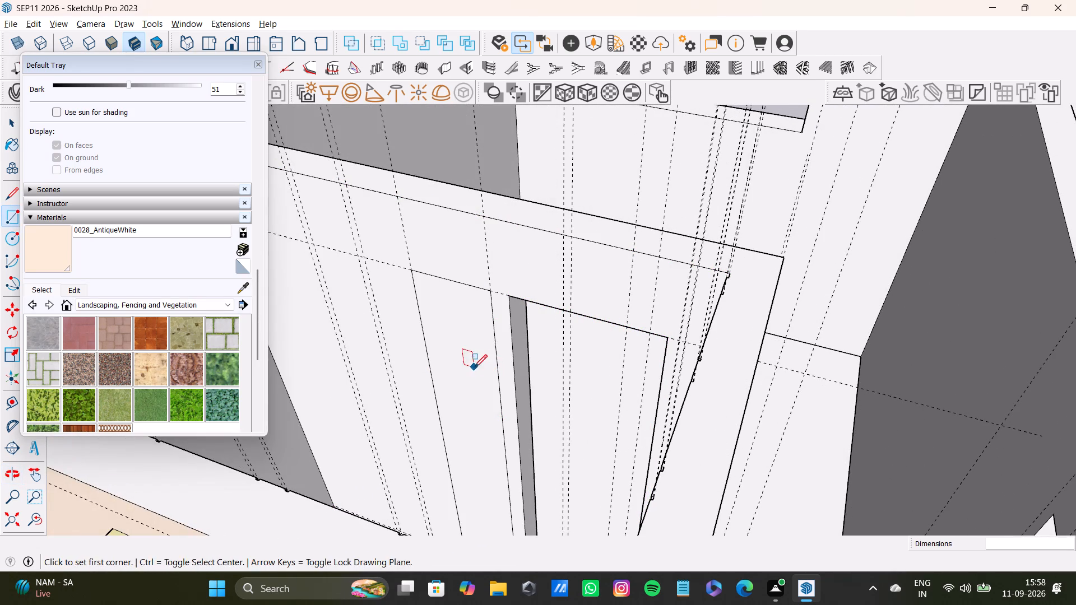
pyautogui.press('space')
pyautogui.click(471, 360)
pyautogui.press('p')
pyautogui.moveTo(471, 360); pyautogui.dragTo(452, 373)
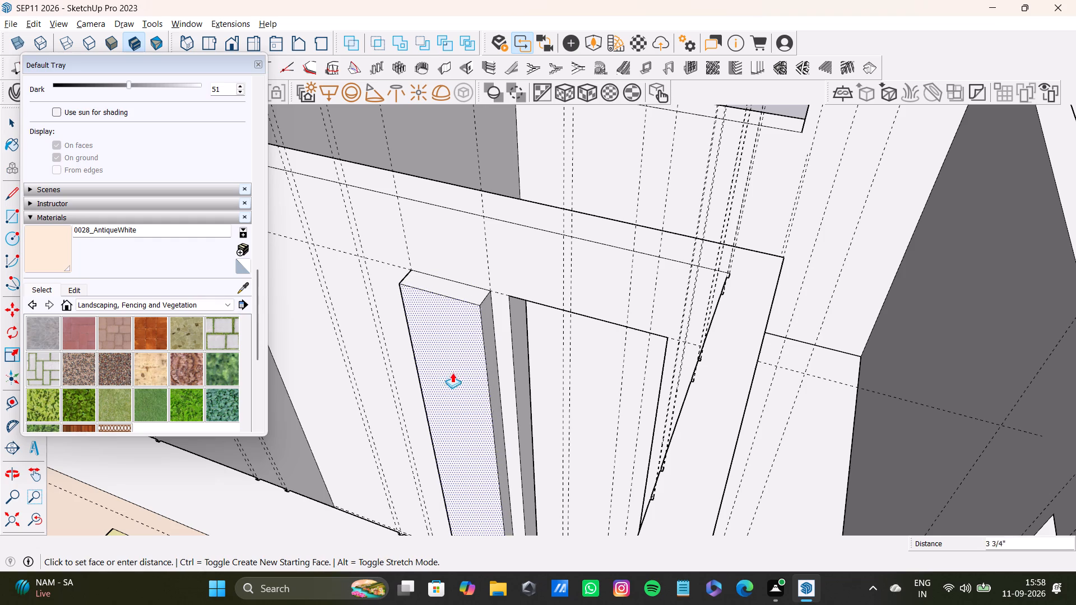
pyautogui.moveTo(452, 373); pyautogui.dragTo(443, 391)
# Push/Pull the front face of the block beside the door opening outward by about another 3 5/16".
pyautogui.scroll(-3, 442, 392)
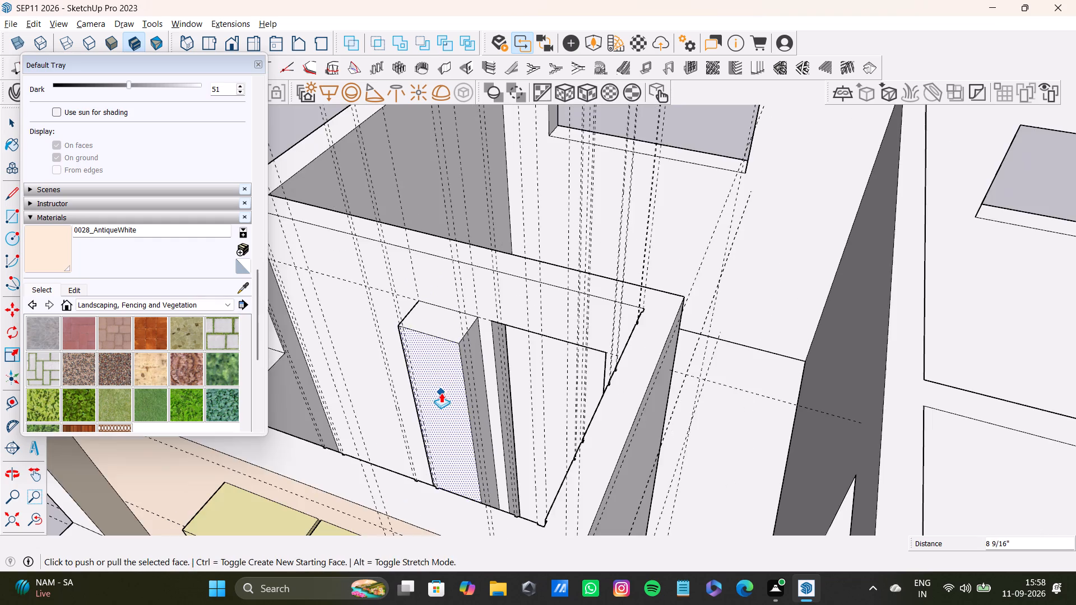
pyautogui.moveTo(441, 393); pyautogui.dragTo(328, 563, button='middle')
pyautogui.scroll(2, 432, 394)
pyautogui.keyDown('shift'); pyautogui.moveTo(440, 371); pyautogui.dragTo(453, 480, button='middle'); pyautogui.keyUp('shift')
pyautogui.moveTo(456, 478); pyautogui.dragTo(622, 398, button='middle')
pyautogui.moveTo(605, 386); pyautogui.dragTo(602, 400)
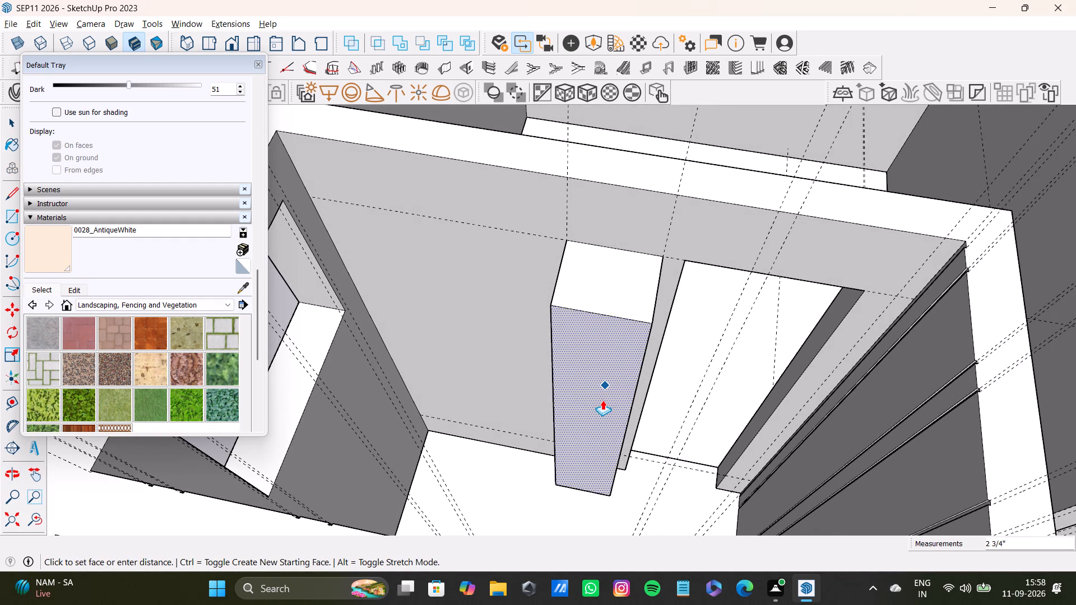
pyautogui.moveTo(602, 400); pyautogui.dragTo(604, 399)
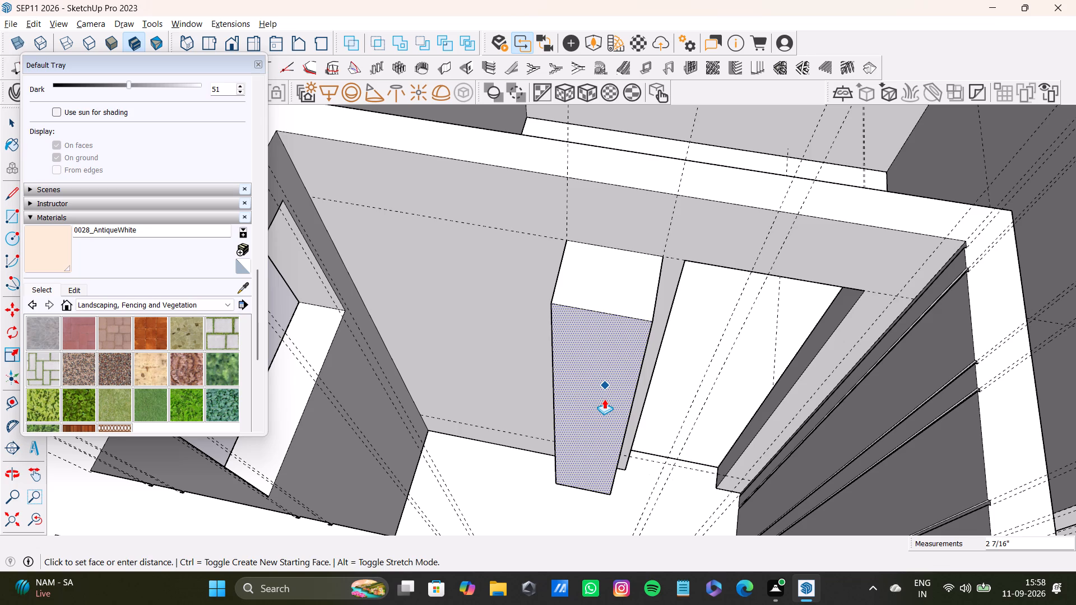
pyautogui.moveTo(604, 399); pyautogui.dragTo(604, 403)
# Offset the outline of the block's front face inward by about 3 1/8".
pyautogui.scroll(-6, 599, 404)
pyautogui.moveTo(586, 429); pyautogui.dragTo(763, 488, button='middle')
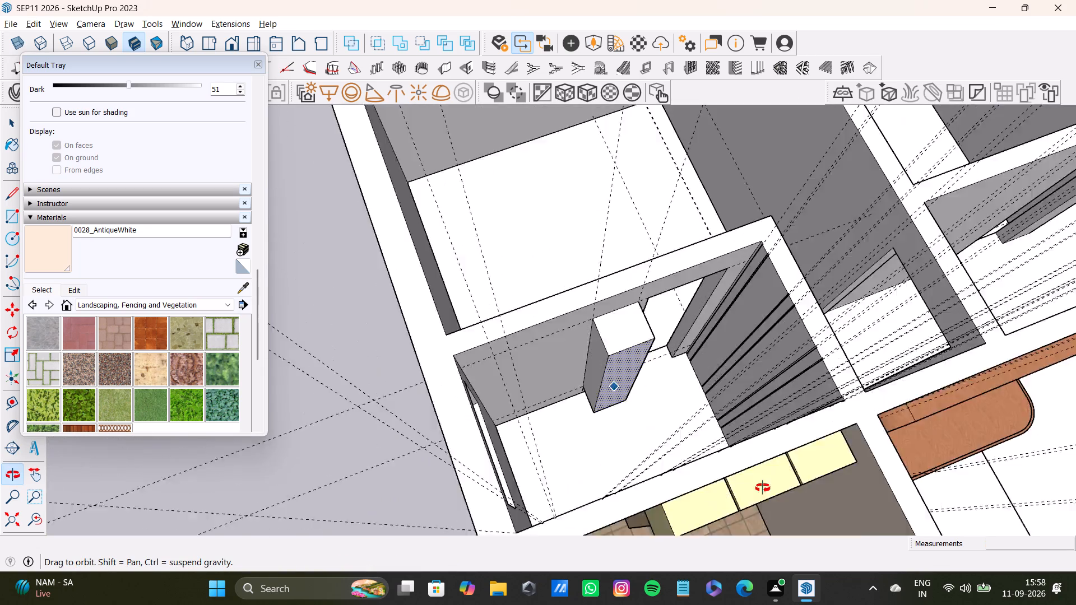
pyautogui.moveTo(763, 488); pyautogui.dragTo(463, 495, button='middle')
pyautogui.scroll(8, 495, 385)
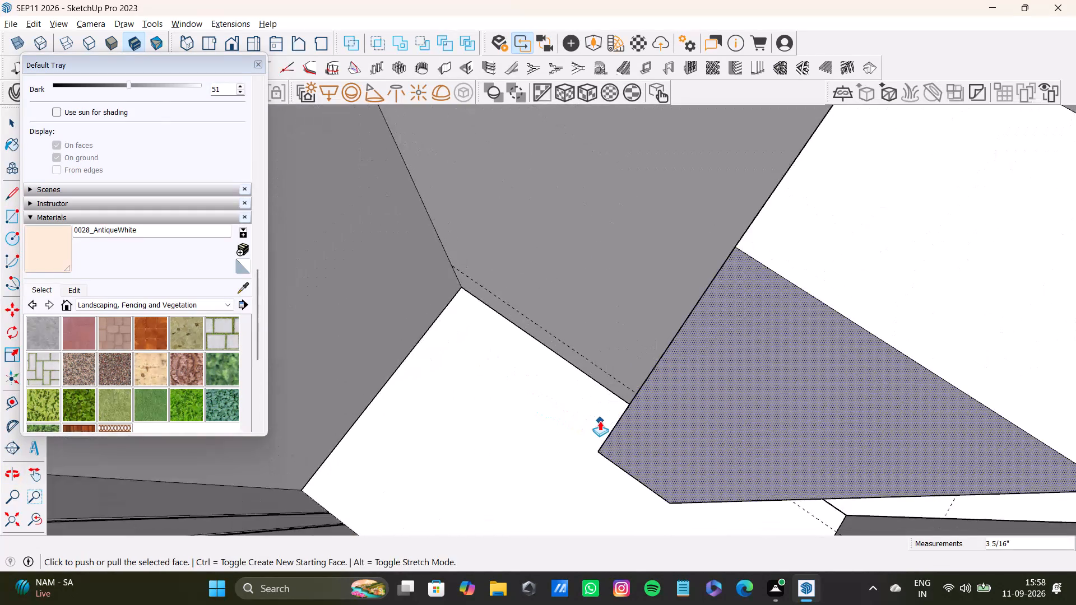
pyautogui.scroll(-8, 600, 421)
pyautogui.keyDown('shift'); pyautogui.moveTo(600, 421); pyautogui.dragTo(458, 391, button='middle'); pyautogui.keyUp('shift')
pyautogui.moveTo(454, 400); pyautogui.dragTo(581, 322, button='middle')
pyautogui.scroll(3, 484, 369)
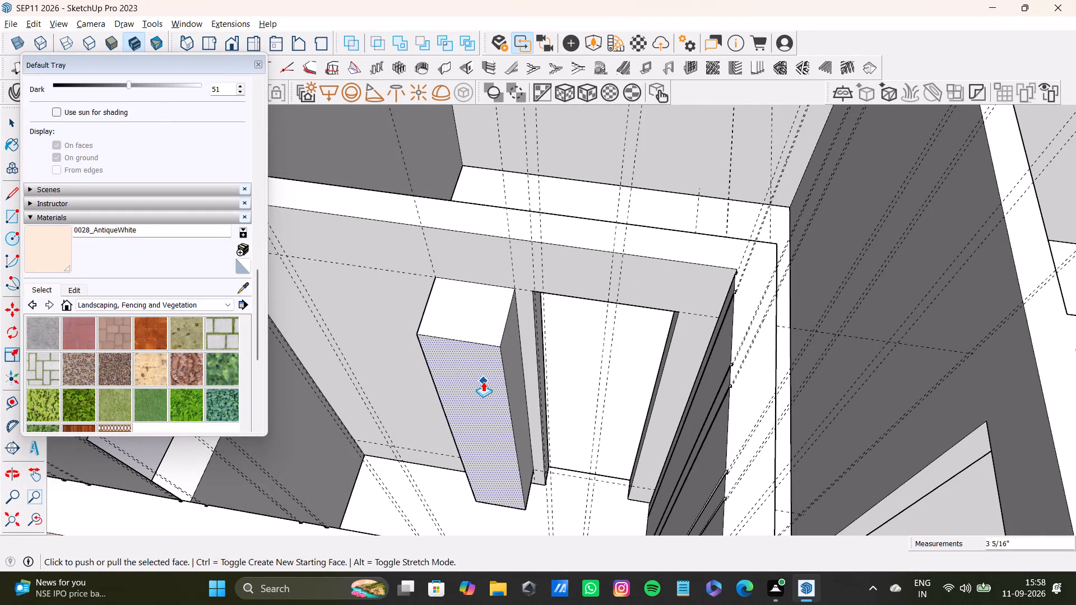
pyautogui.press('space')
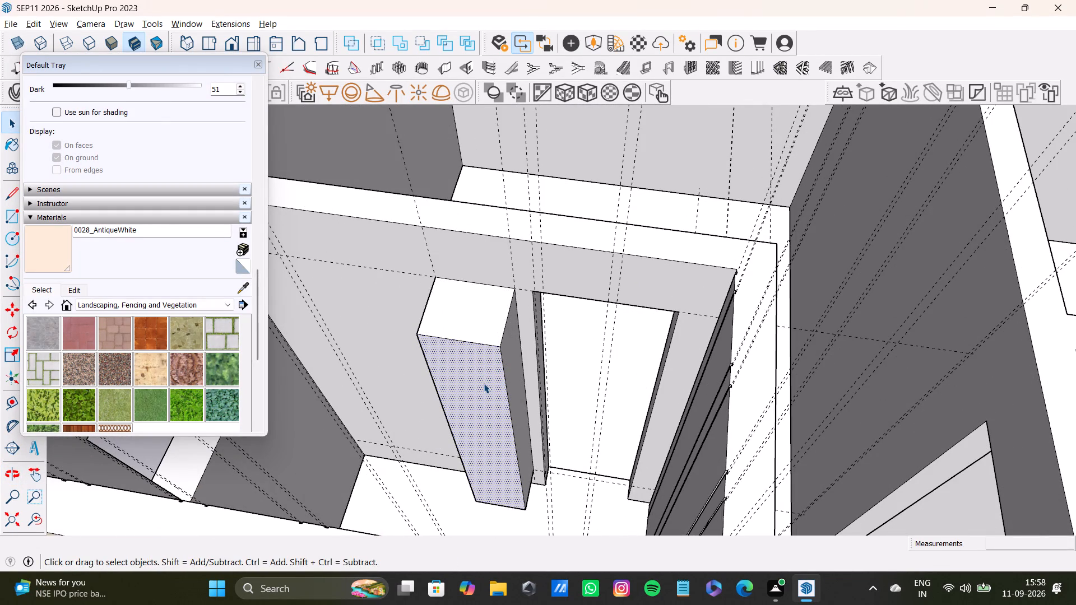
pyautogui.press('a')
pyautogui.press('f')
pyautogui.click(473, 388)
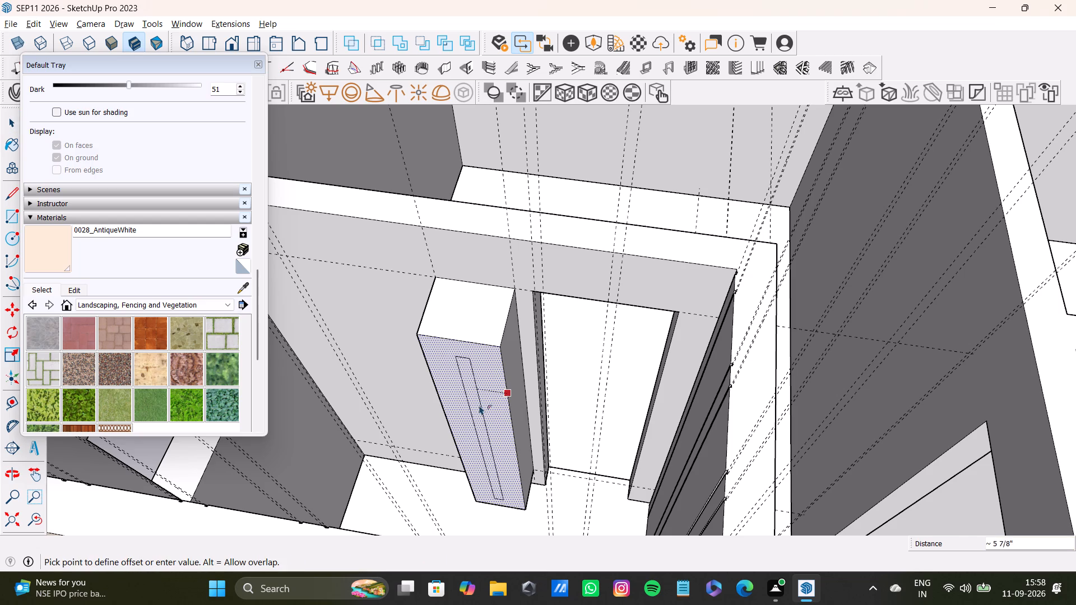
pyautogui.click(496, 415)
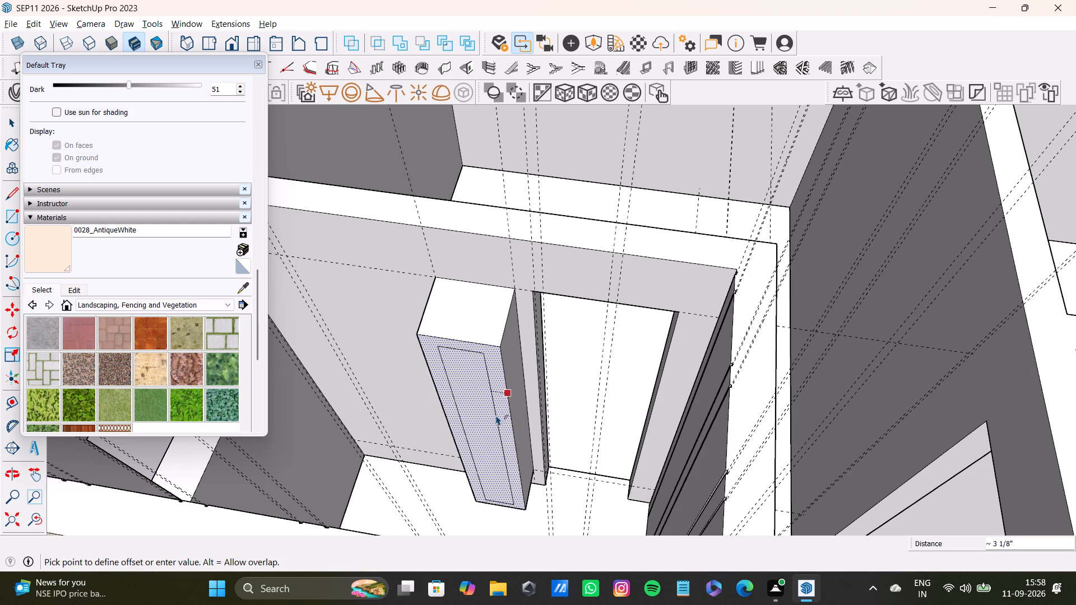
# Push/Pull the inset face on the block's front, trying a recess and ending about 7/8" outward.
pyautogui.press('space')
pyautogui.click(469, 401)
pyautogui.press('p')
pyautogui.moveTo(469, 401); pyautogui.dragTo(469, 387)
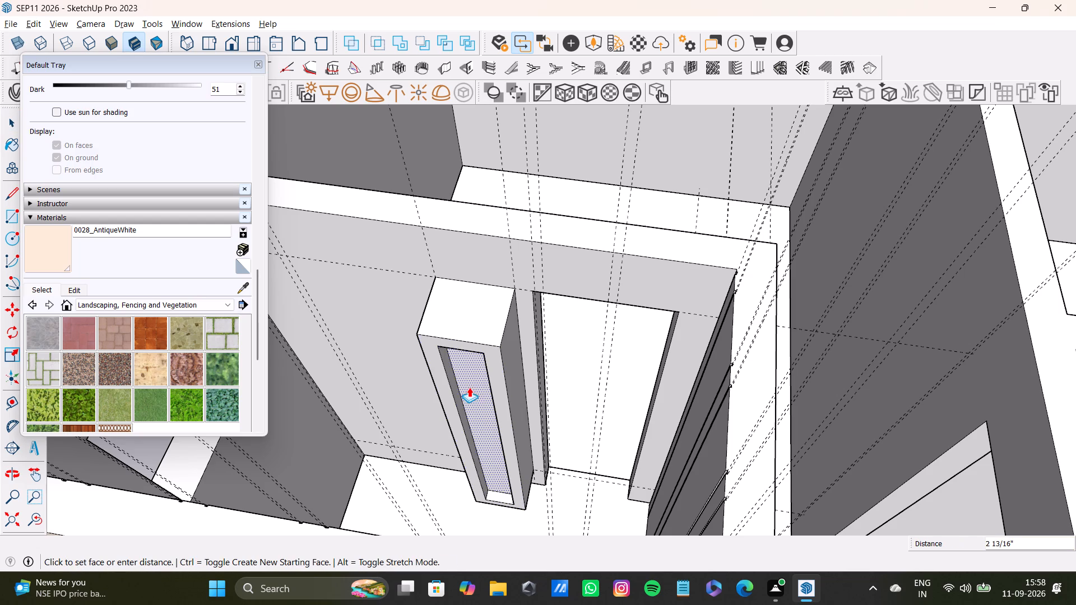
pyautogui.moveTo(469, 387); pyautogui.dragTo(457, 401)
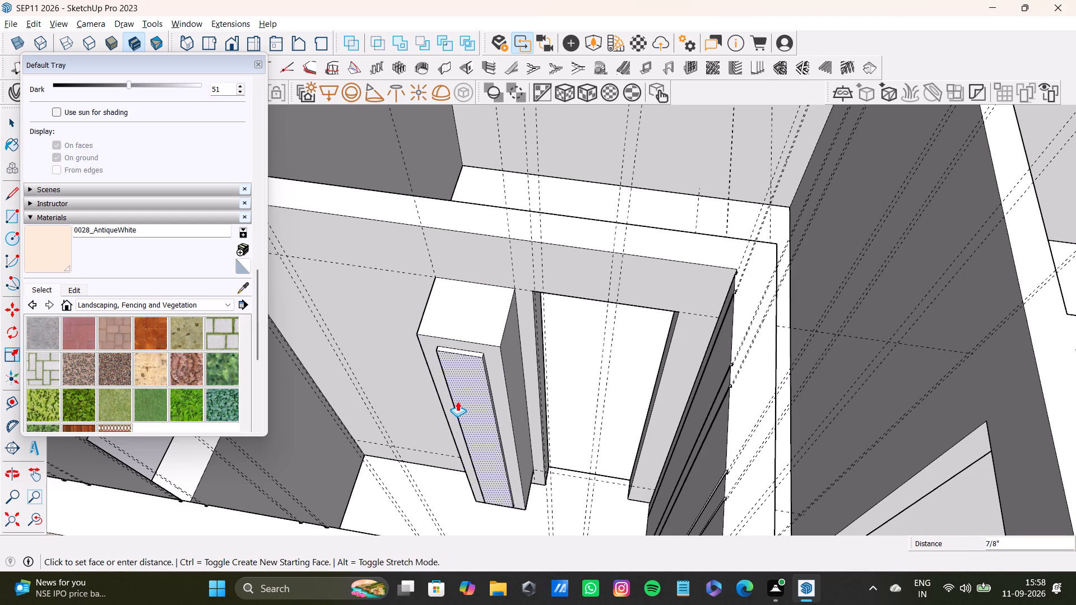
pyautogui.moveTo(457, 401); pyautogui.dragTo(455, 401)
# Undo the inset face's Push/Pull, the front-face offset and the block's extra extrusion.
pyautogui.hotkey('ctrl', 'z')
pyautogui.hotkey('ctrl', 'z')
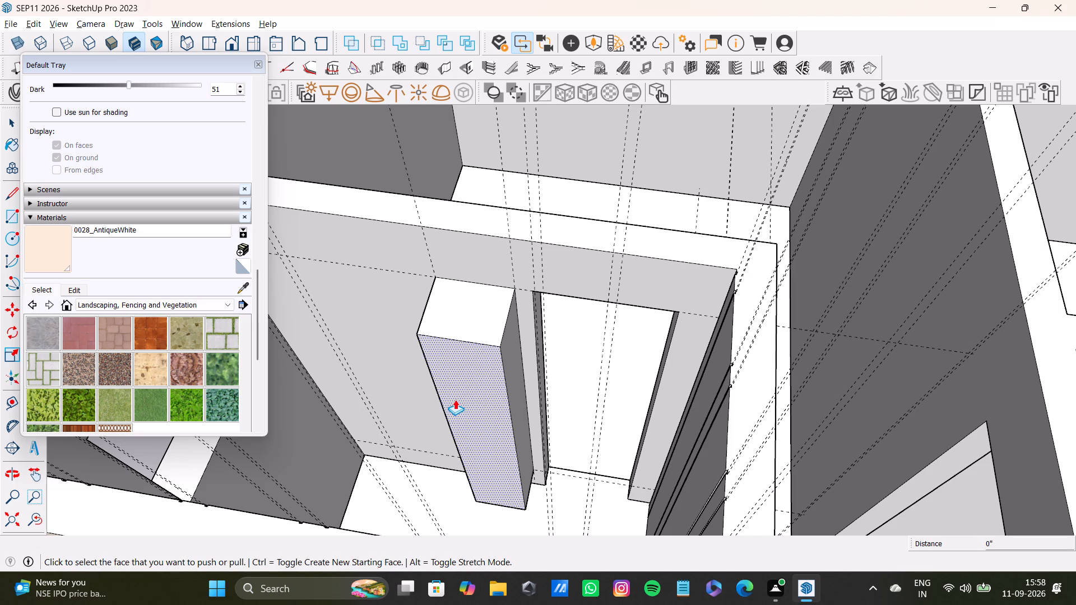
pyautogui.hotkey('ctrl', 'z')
# Start a Tape Measure guide from the side edge of the block's top face, on the side away from the door opening.
pyautogui.scroll(-4, 424, 366)
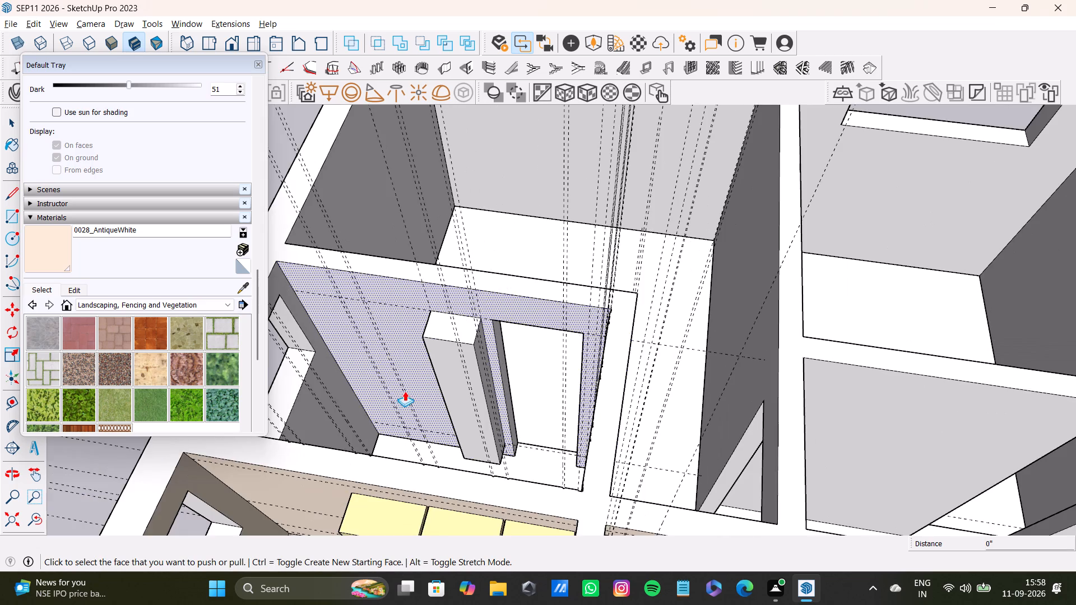
pyautogui.keyDown('shift'); pyautogui.moveTo(405, 391); pyautogui.dragTo(405, 463, button='middle'); pyautogui.keyUp('shift')
pyautogui.moveTo(437, 464); pyautogui.dragTo(499, 441, button='middle')
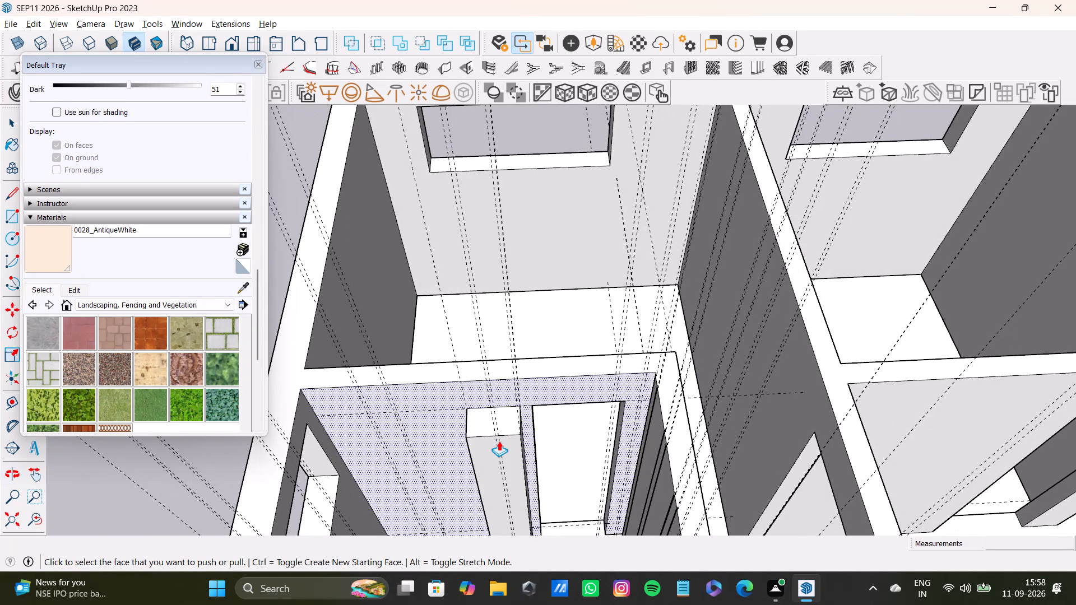
pyautogui.scroll(6, 487, 463)
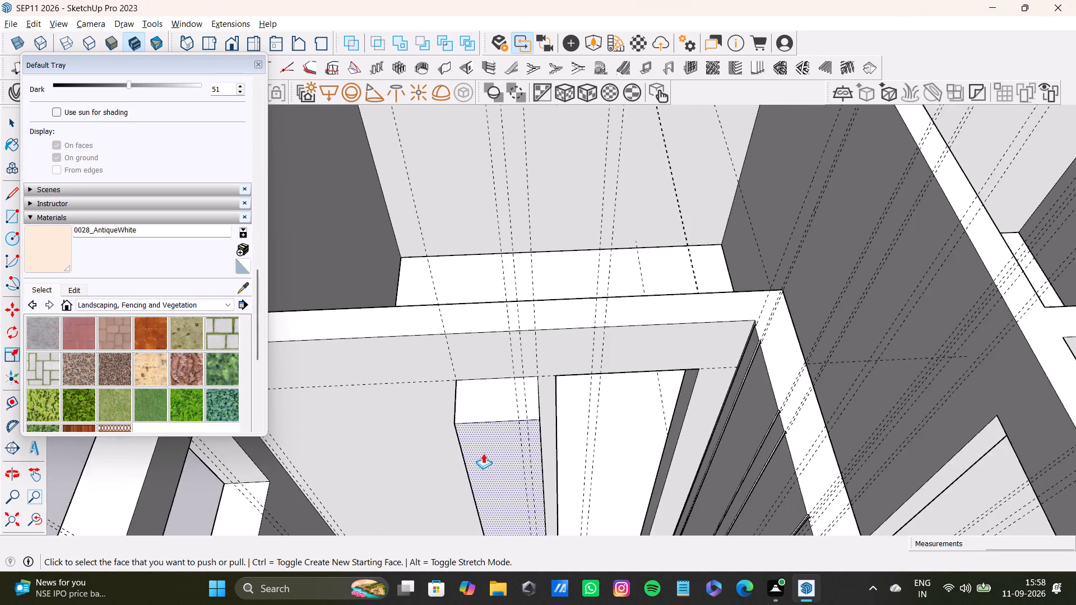
pyautogui.scroll(6, 483, 453)
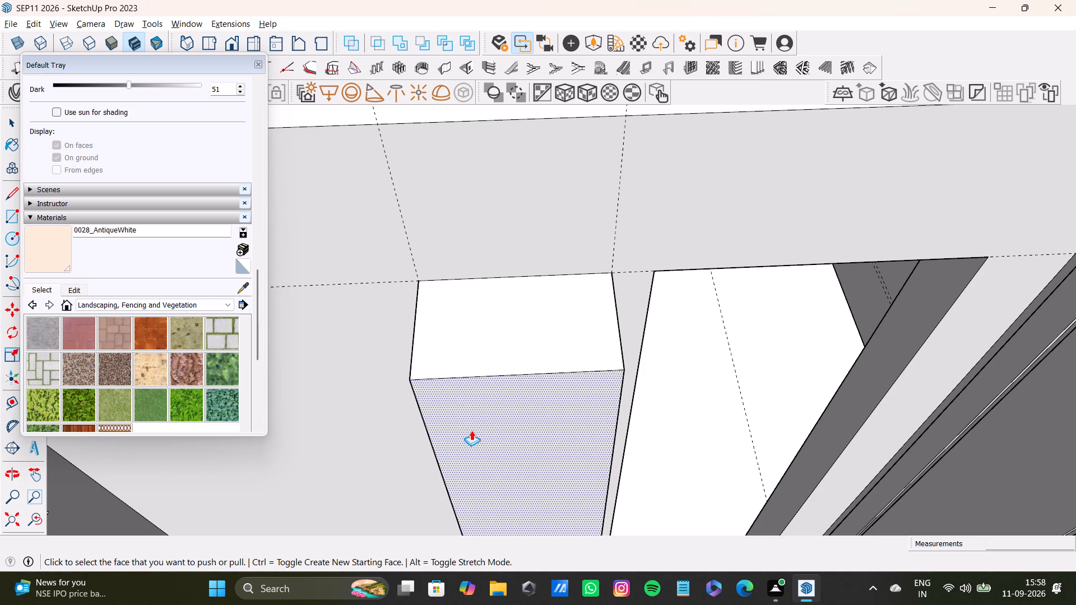
pyautogui.press('space')
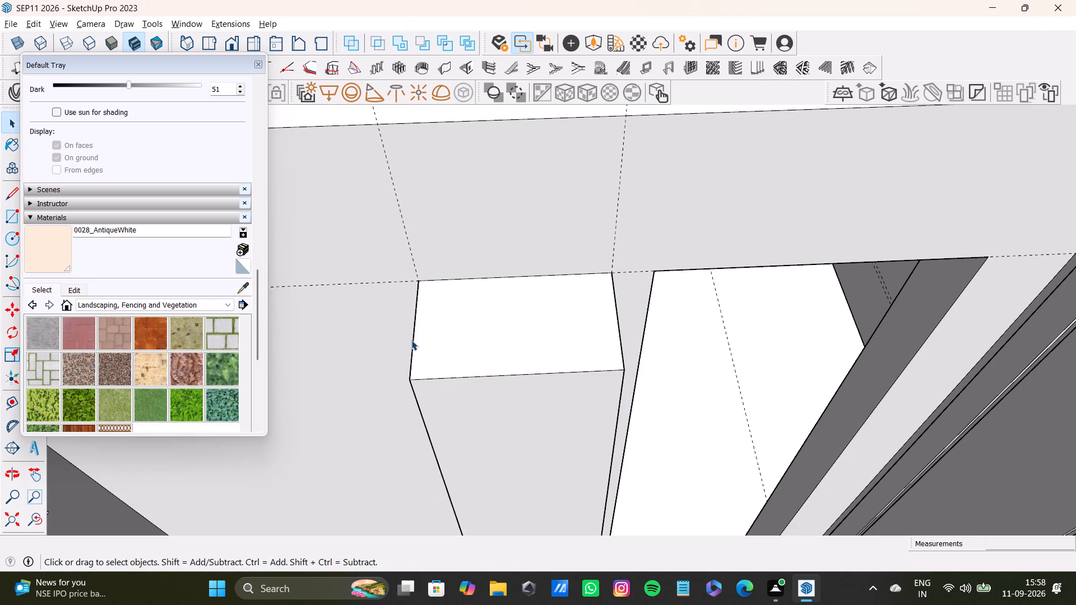
pyautogui.press('t')
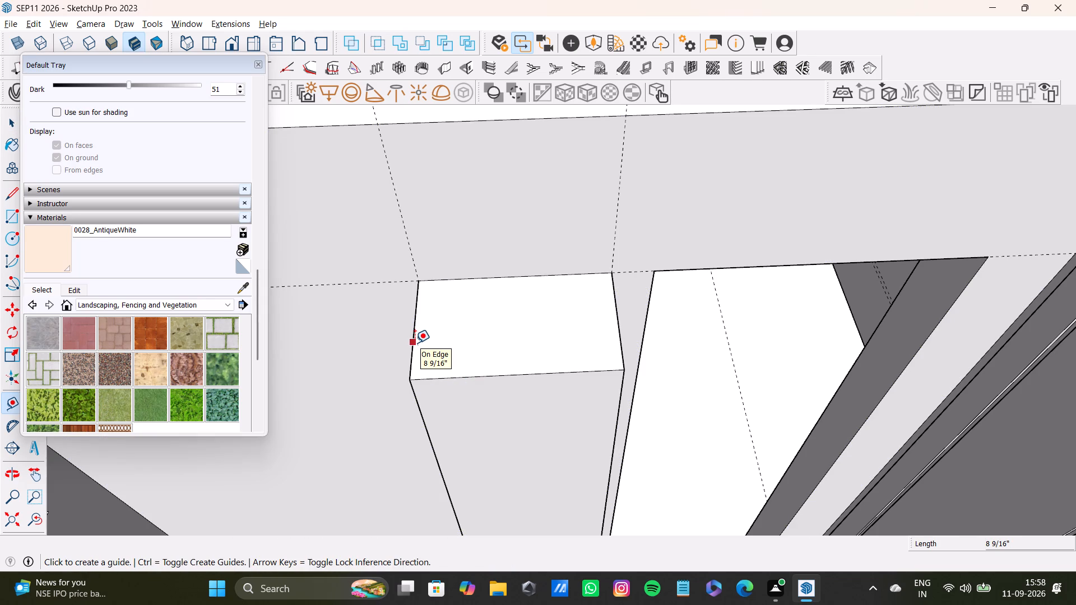
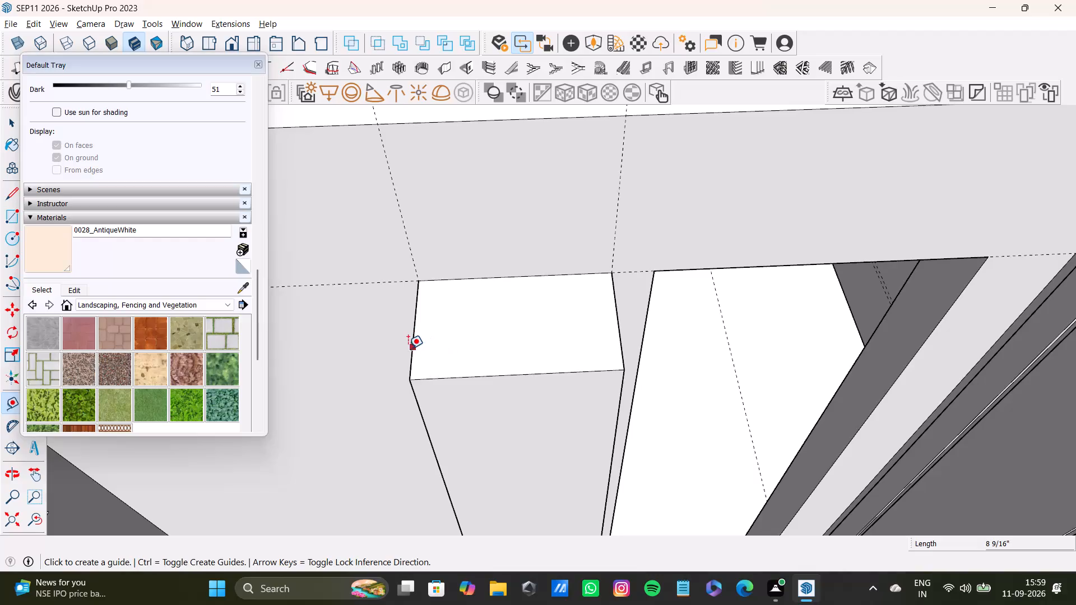
# Place a guide across the block's top face, 7 3/8" in from its side edge away from the door opening.
pyautogui.moveTo(411, 353); pyautogui.dragTo(419, 353)
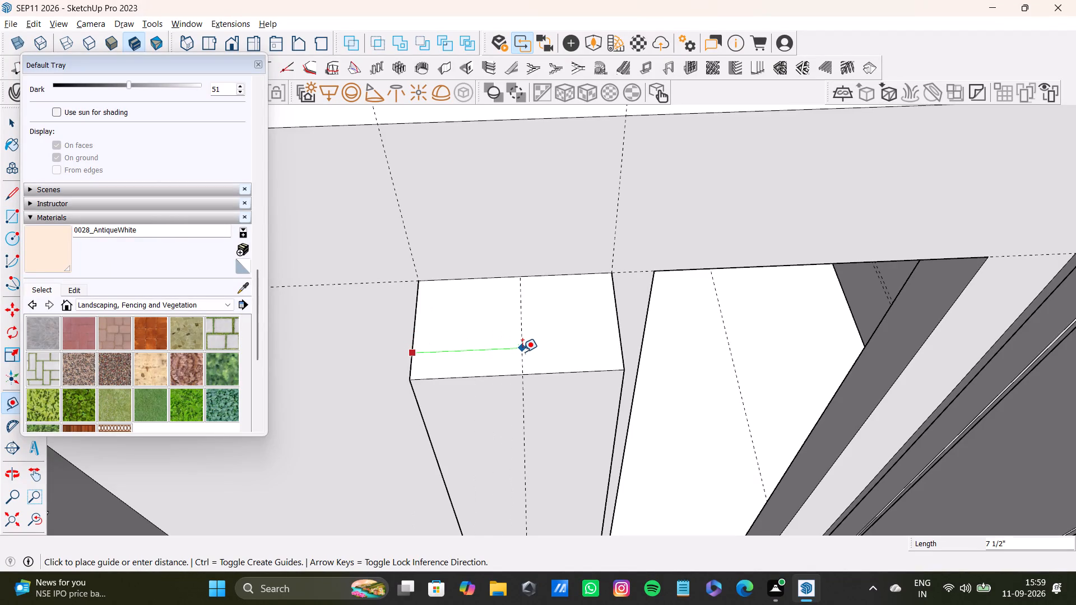
pyautogui.click(520, 353)
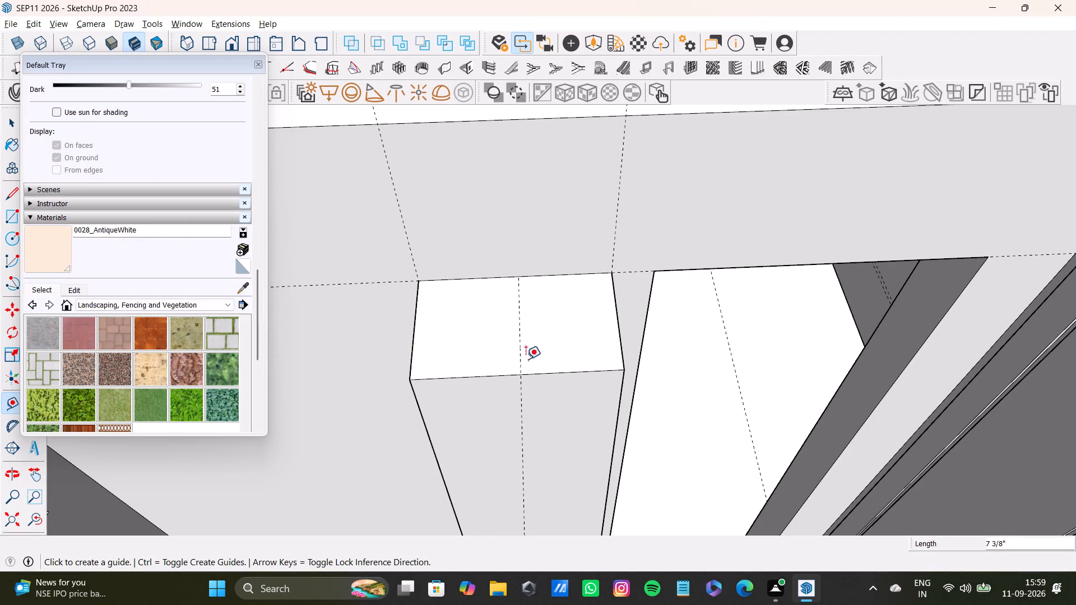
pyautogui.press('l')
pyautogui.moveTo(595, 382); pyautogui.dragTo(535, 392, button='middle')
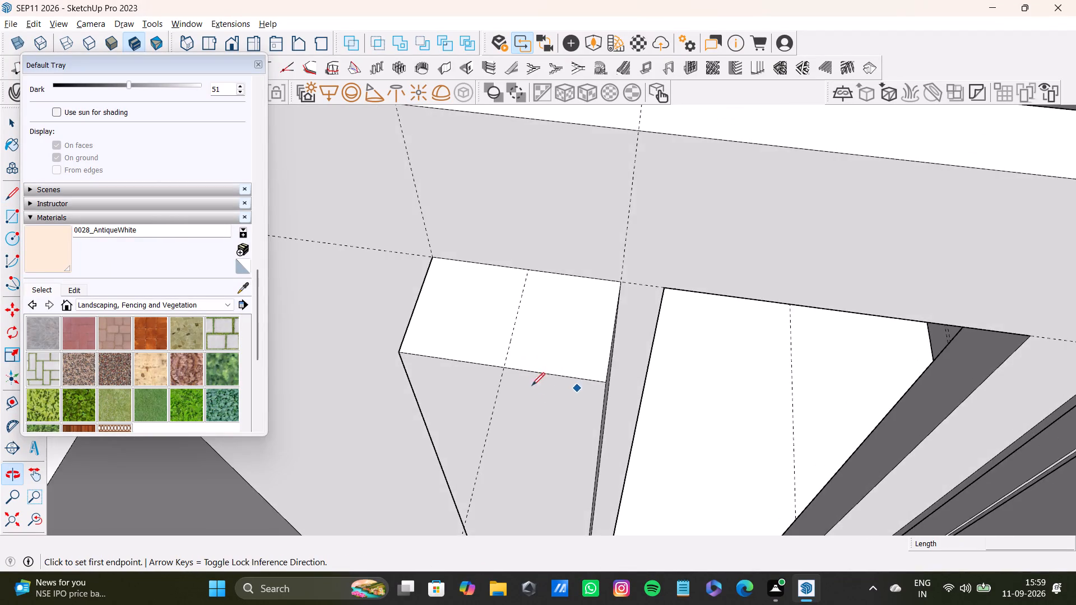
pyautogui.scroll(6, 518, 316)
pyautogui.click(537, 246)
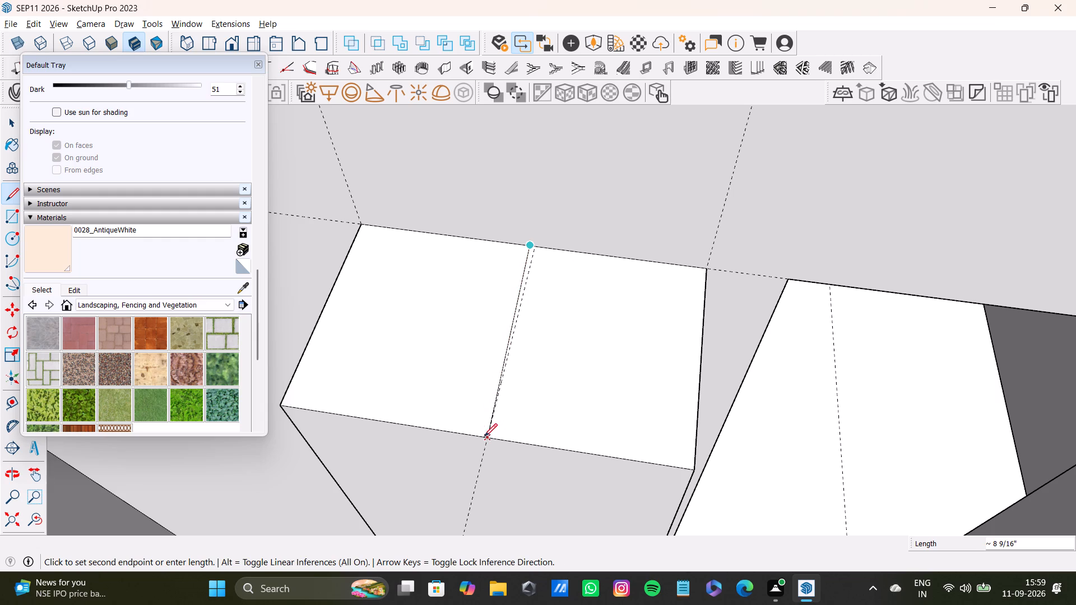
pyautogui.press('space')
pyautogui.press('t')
# Draw a line along the guide across the block's top face, from the wall edge to the front edge.
pyautogui.scroll(6, 509, 273)
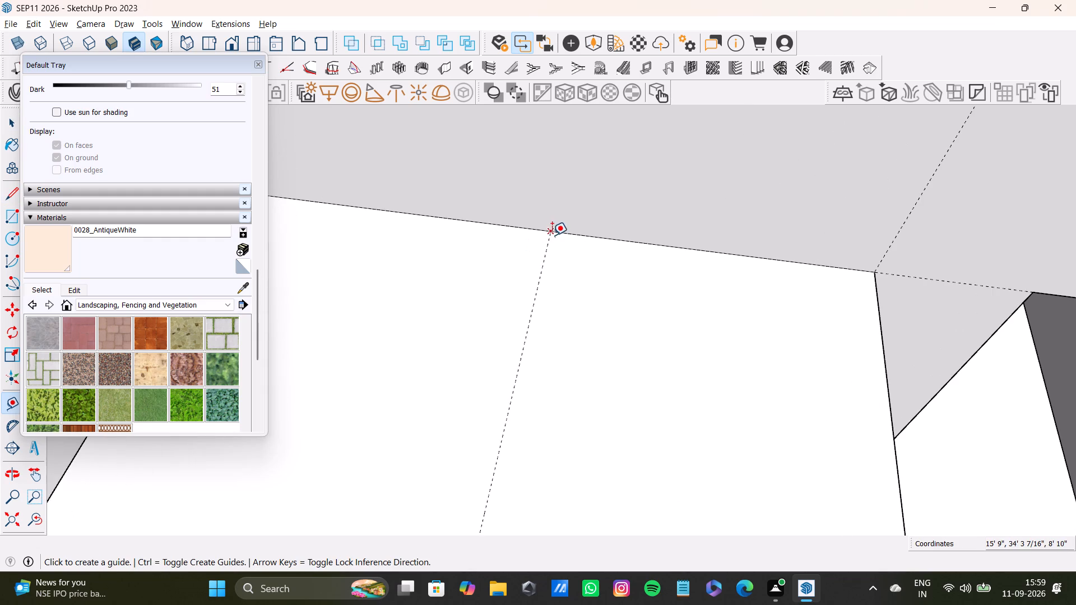
pyautogui.press('l')
pyautogui.click(551, 234)
pyautogui.scroll(-3, 517, 399)
pyautogui.keyDown('shift'); pyautogui.moveTo(511, 422); pyautogui.dragTo(487, 232, button='middle'); pyautogui.keyUp('shift')
pyautogui.click(440, 369)
# Place a vertical guide on the block's front face, from its side edge to the front end of the top dividing line.
pyautogui.scroll(-3, 465, 405)
pyautogui.moveTo(426, 380); pyautogui.dragTo(386, 228, button='middle')
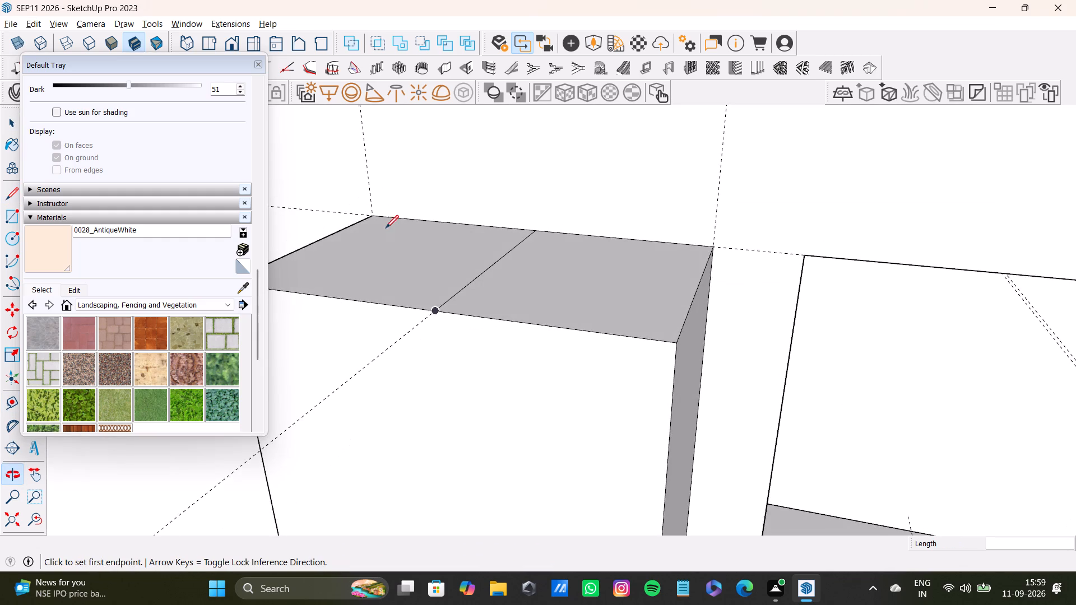
pyautogui.scroll(-1, 412, 356)
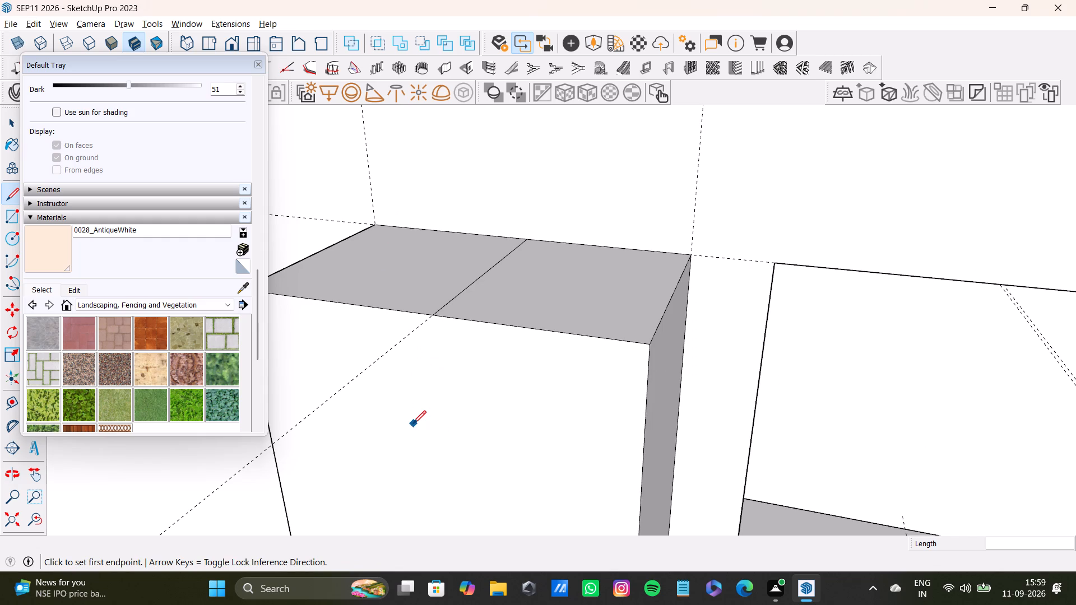
pyautogui.scroll(-3, 341, 466)
pyautogui.moveTo(360, 468); pyautogui.dragTo(438, 402, button='middle')
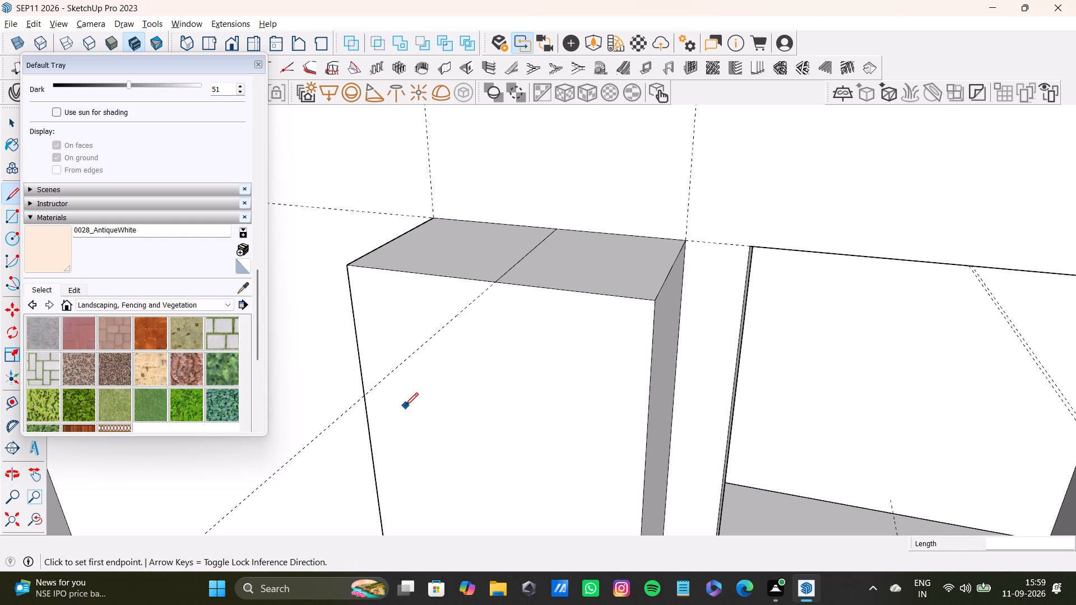
pyautogui.press('t')
pyautogui.click(372, 460)
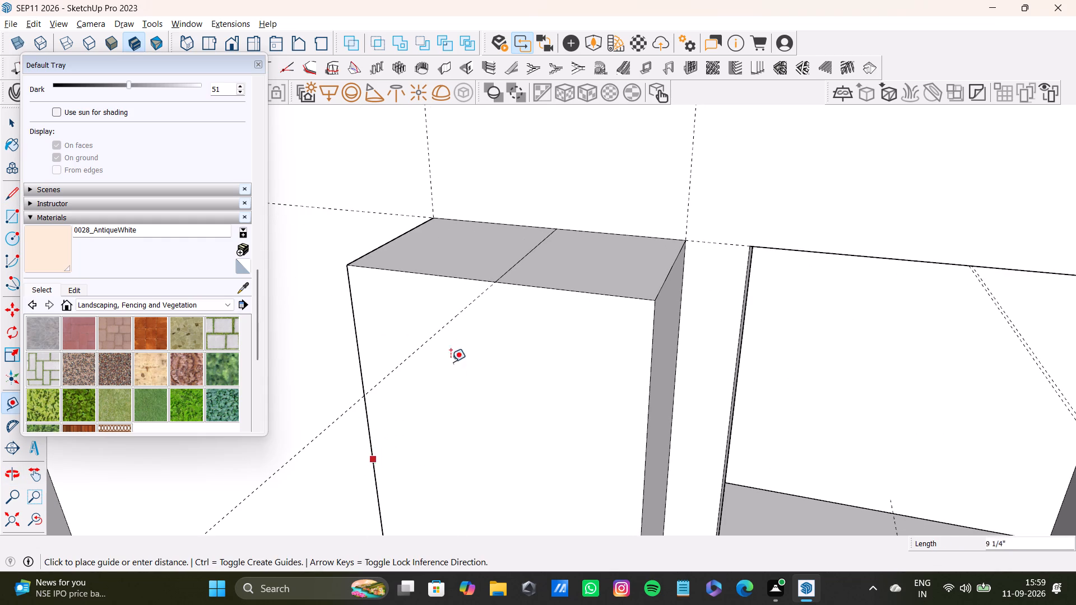
pyautogui.click(494, 281)
# Draw a line about 7' 9 7/16" down the front face along the guide, from the top dividing line to the bottom edge.
pyautogui.scroll(-3, 488, 399)
pyautogui.keyDown('shift'); pyautogui.moveTo(490, 411); pyautogui.dragTo(489, 341, button='middle'); pyautogui.keyUp('shift')
pyautogui.moveTo(497, 347); pyautogui.dragTo(480, 418, button='middle')
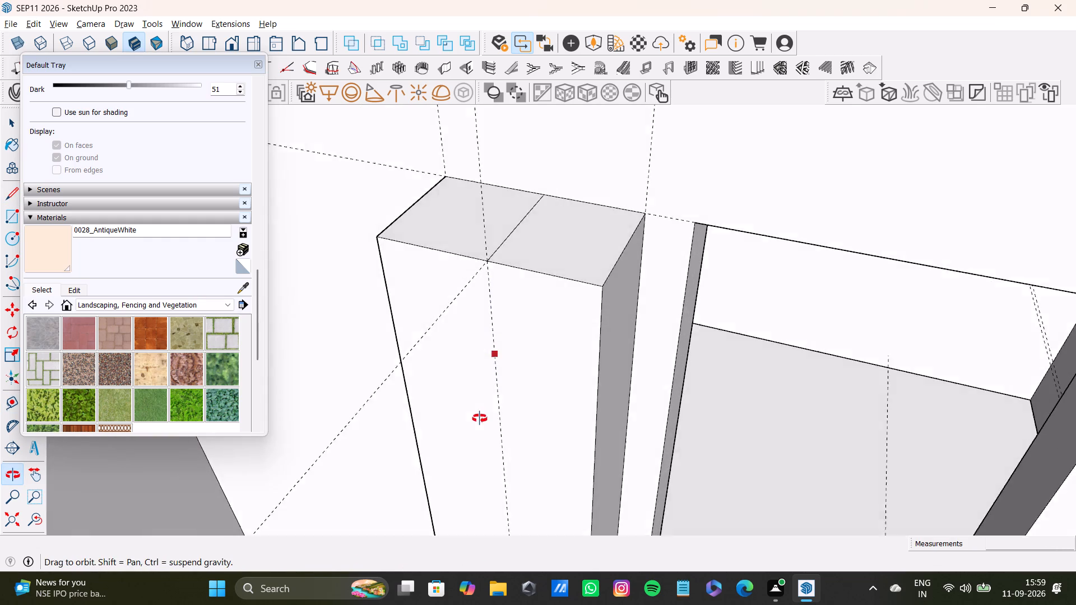
pyautogui.moveTo(480, 418); pyautogui.dragTo(507, 471, button='middle')
pyautogui.press('l')
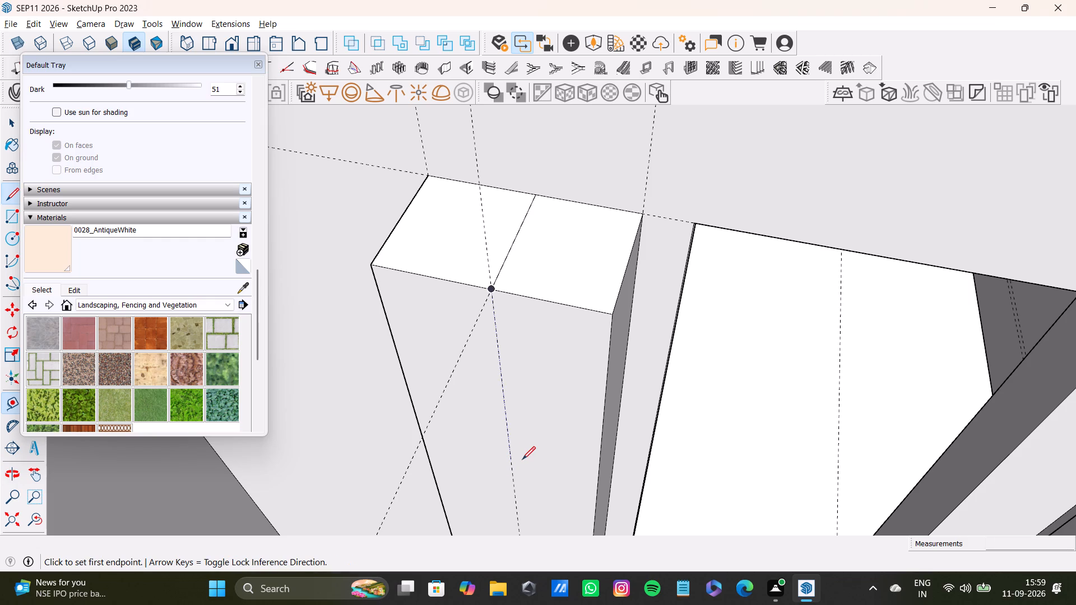
pyautogui.scroll(6, 446, 356)
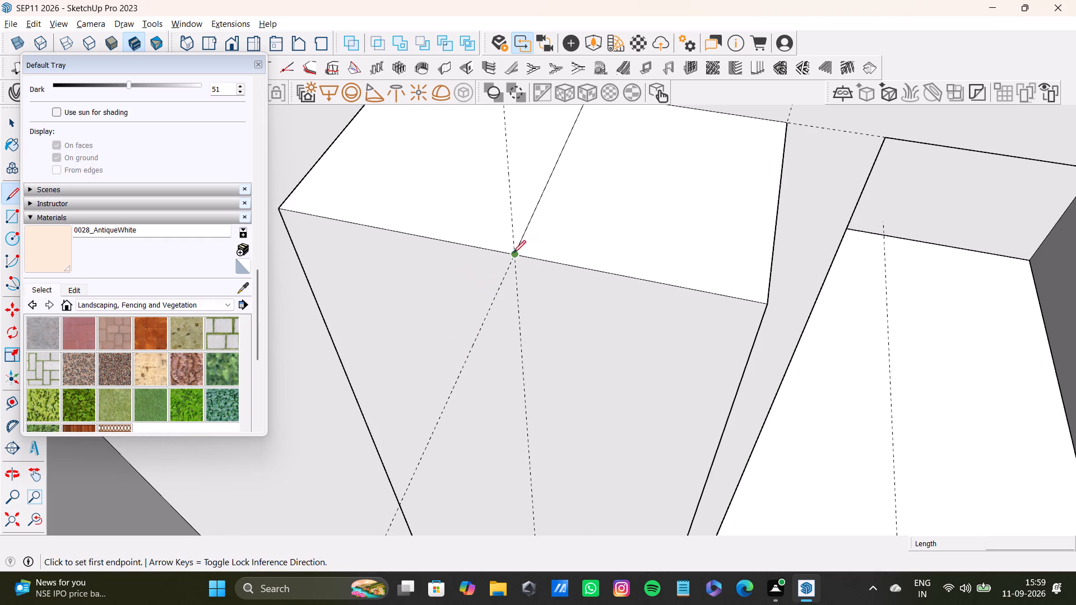
pyautogui.click(513, 253)
pyautogui.scroll(-10, 503, 362)
pyautogui.keyDown('shift'); pyautogui.moveTo(545, 386); pyautogui.dragTo(556, 217, button='middle'); pyautogui.keyUp('shift')
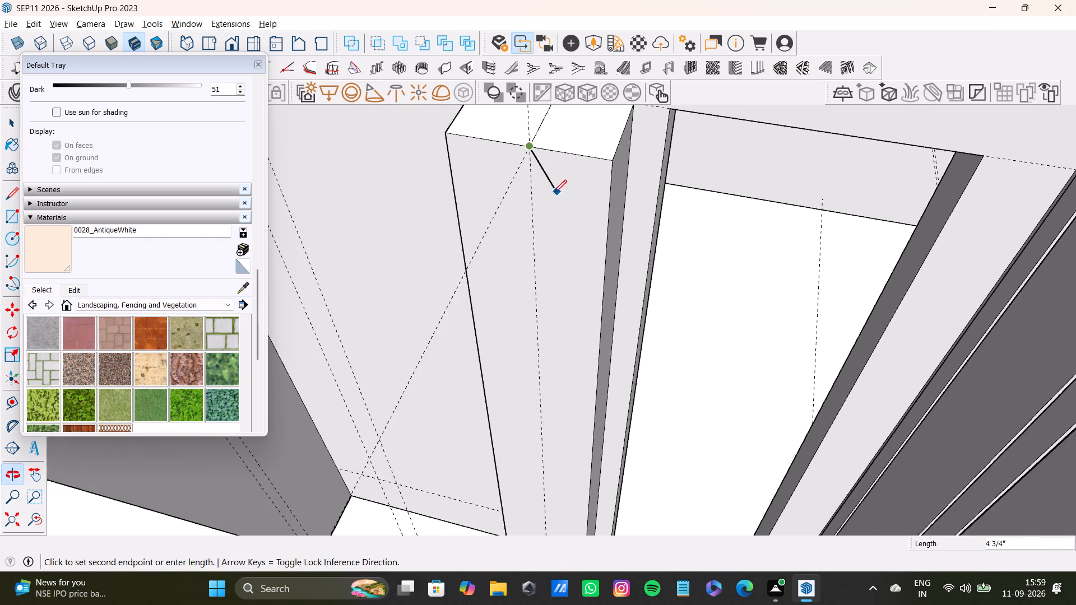
pyautogui.scroll(-3, 554, 302)
pyautogui.keyDown('shift'); pyautogui.moveTo(544, 453); pyautogui.dragTo(494, 417, button='middle'); pyautogui.keyUp('shift')
pyautogui.moveTo(485, 379); pyautogui.dragTo(426, 424, button='middle')
pyautogui.scroll(6, 556, 379)
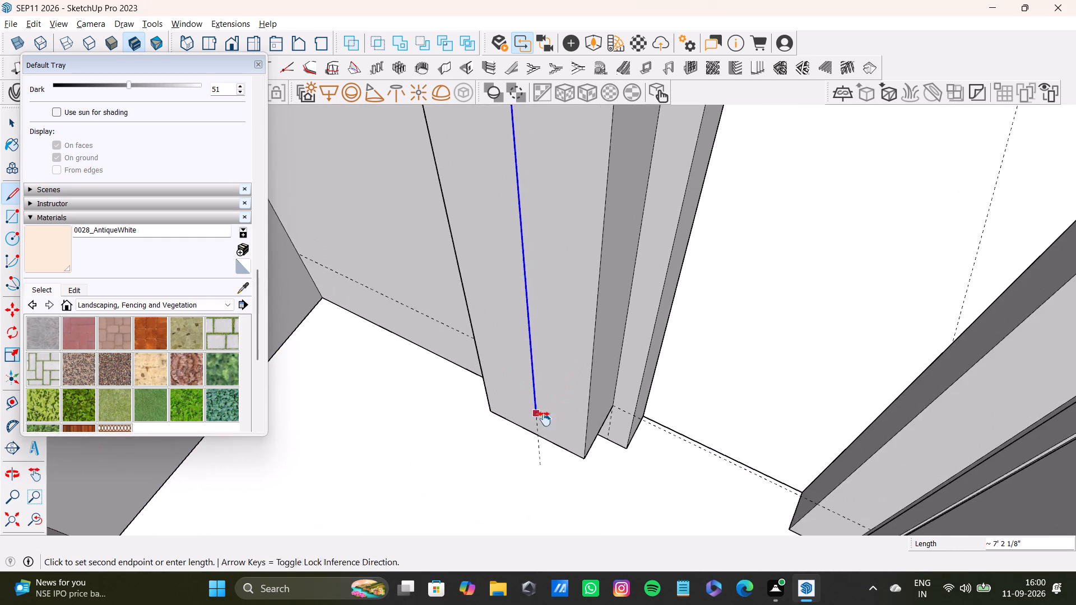
pyautogui.keyDown('shift'); pyautogui.moveTo(545, 419); pyautogui.dragTo(517, 379, button='middle'); pyautogui.keyUp('shift')
pyautogui.scroll(3, 513, 385)
pyautogui.click(518, 407)
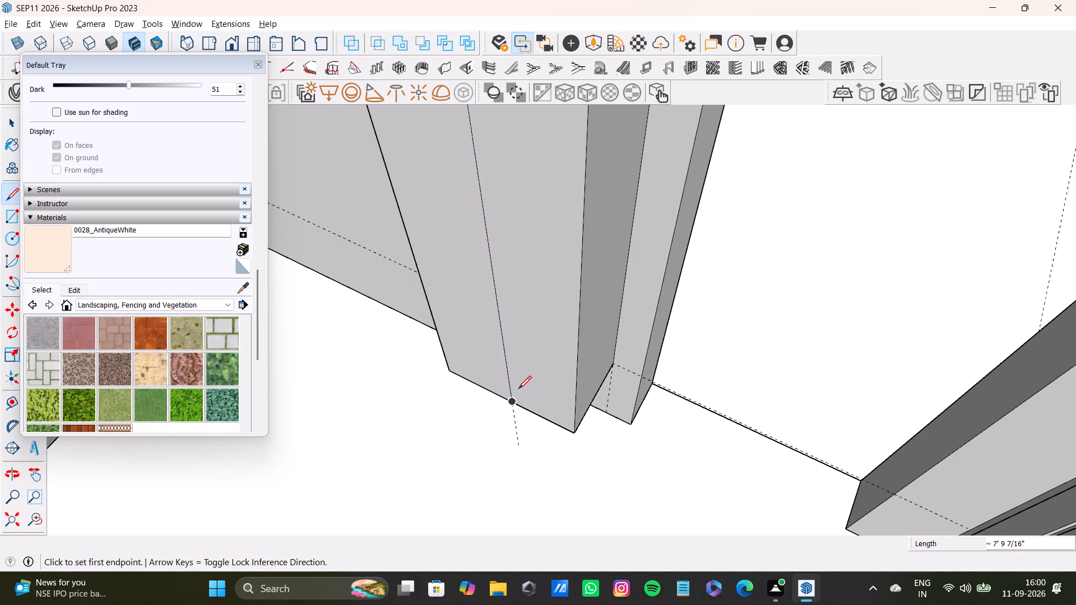
pyautogui.press('space')
# Push/Pull the half of the block's front face nearest the door opening inward by about 1/8".
pyautogui.scroll(-4, 498, 359)
pyautogui.keyDown('shift'); pyautogui.moveTo(480, 319); pyautogui.dragTo(525, 515, button='middle'); pyautogui.keyUp('shift')
pyautogui.scroll(-9, 523, 393)
pyautogui.keyDown('shift'); pyautogui.moveTo(500, 357); pyautogui.dragTo(471, 384, button='middle'); pyautogui.keyUp('shift')
pyautogui.moveTo(467, 403); pyautogui.dragTo(576, 353, button='middle')
pyautogui.scroll(3, 511, 313)
pyautogui.click(523, 300)
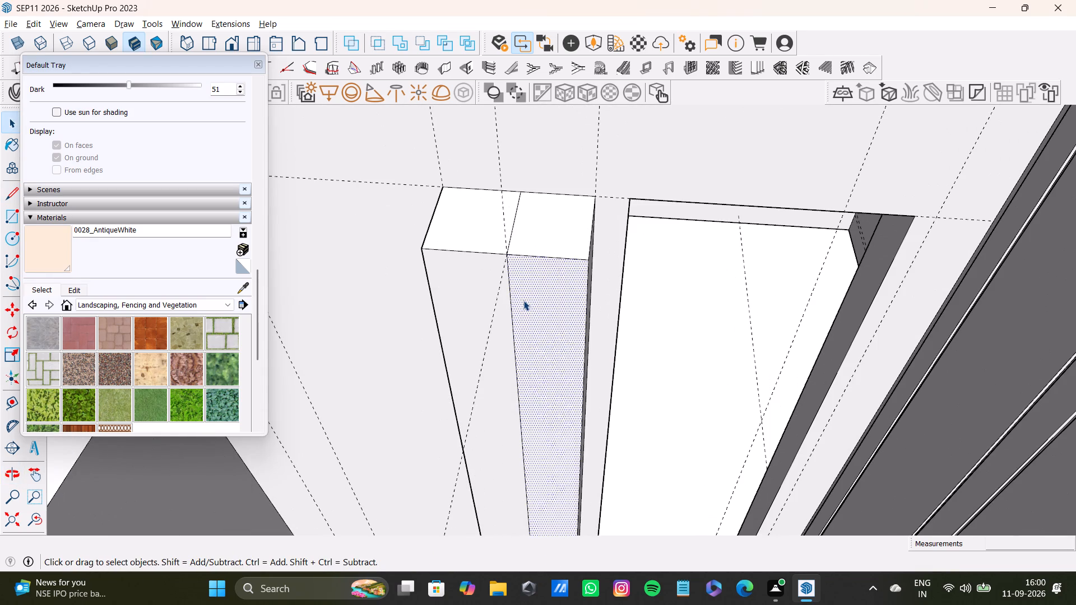
pyautogui.press('p')
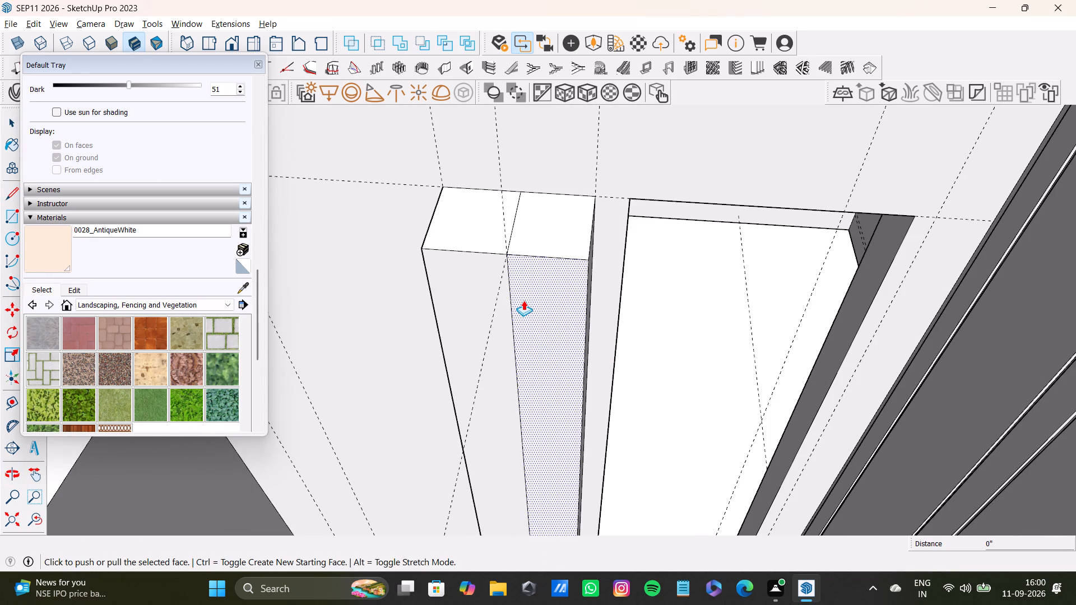
pyautogui.moveTo(539, 295); pyautogui.dragTo(539, 290)
pyautogui.click(475, 301)
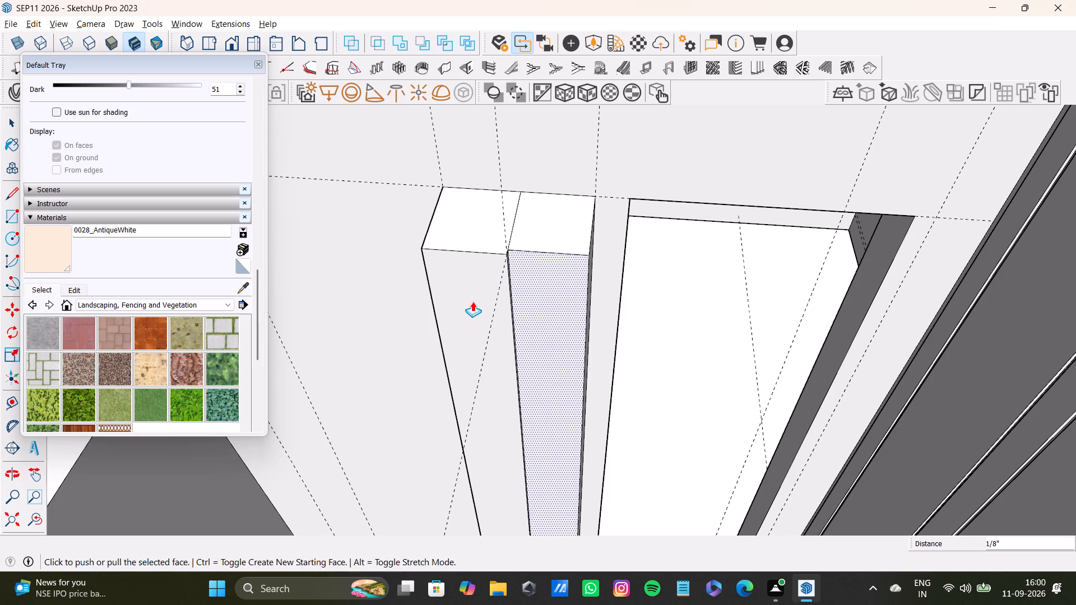
pyautogui.press('space')
# Offset the outline of the front half away from the door opening inward to form a narrow inset panel.
pyautogui.scroll(-8, 484, 299)
pyautogui.moveTo(497, 296); pyautogui.dragTo(344, 374, button='middle')
pyautogui.scroll(7, 555, 302)
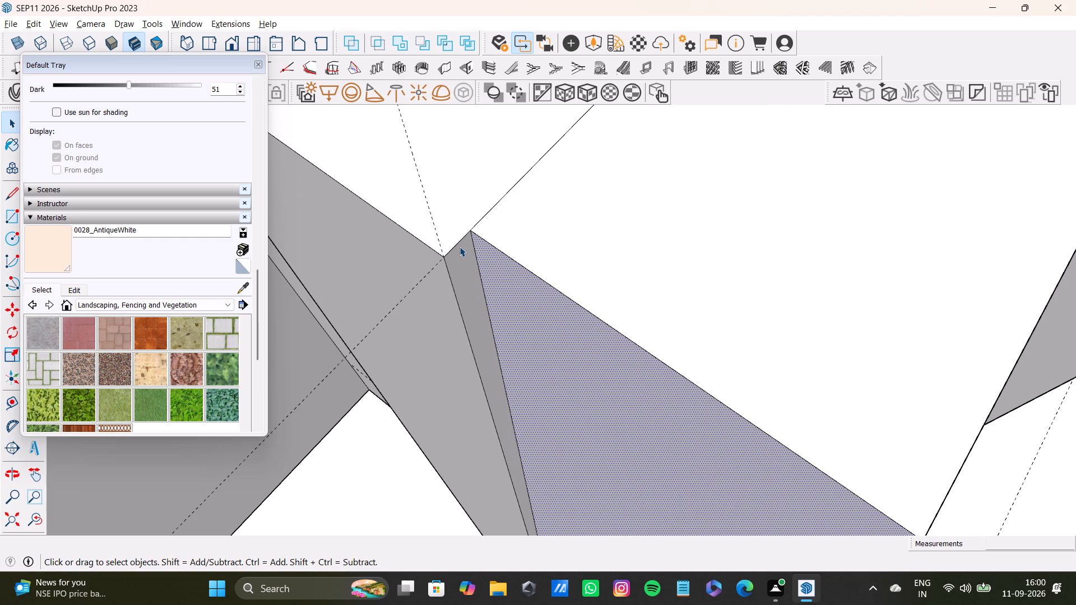
pyautogui.scroll(-13, 448, 254)
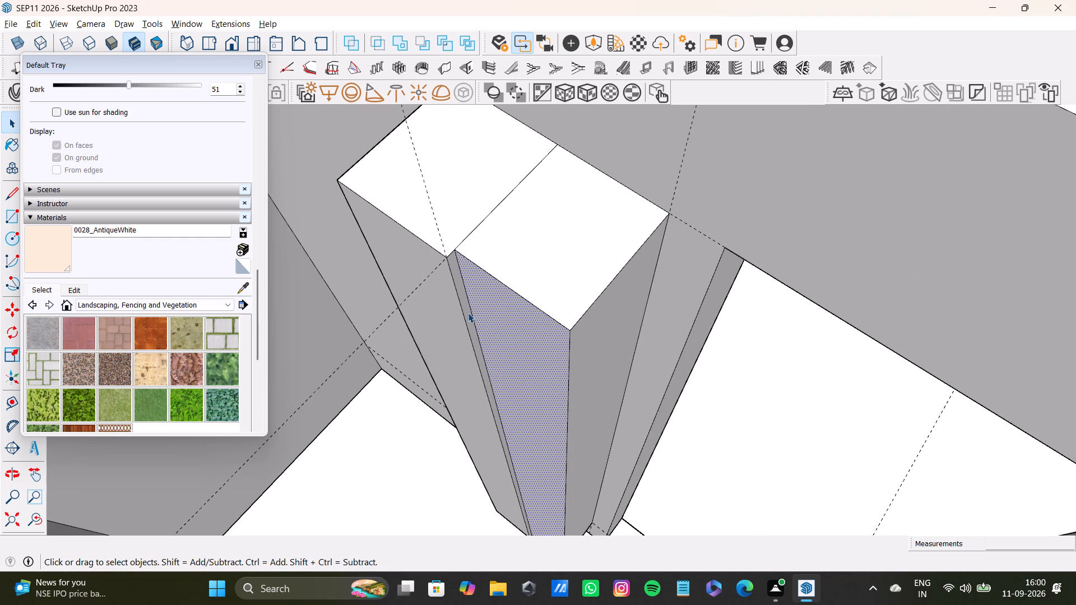
pyautogui.moveTo(472, 315); pyautogui.dragTo(475, 220, button='middle')
pyautogui.moveTo(475, 258); pyautogui.dragTo(518, 286, button='middle')
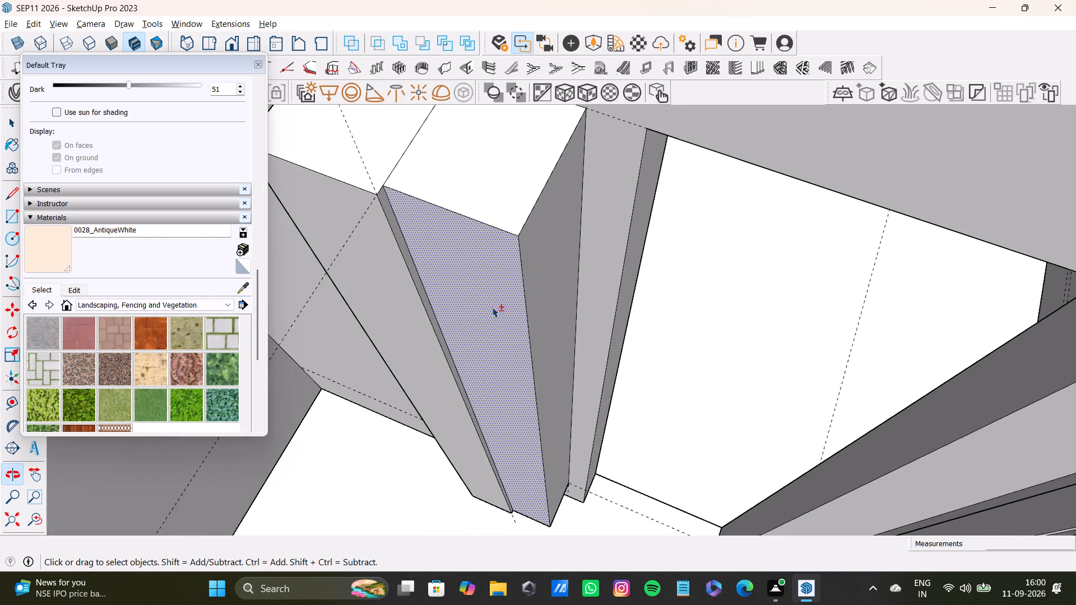
pyautogui.keyDown('shift'); pyautogui.scroll(-4, 479, 317); pyautogui.keyUp('shift')
pyautogui.keyDown('shift'); pyautogui.moveTo(476, 317); pyautogui.dragTo(573, 266, button='middle'); pyautogui.keyUp('shift')
pyautogui.click(532, 268)
pyautogui.press('f')
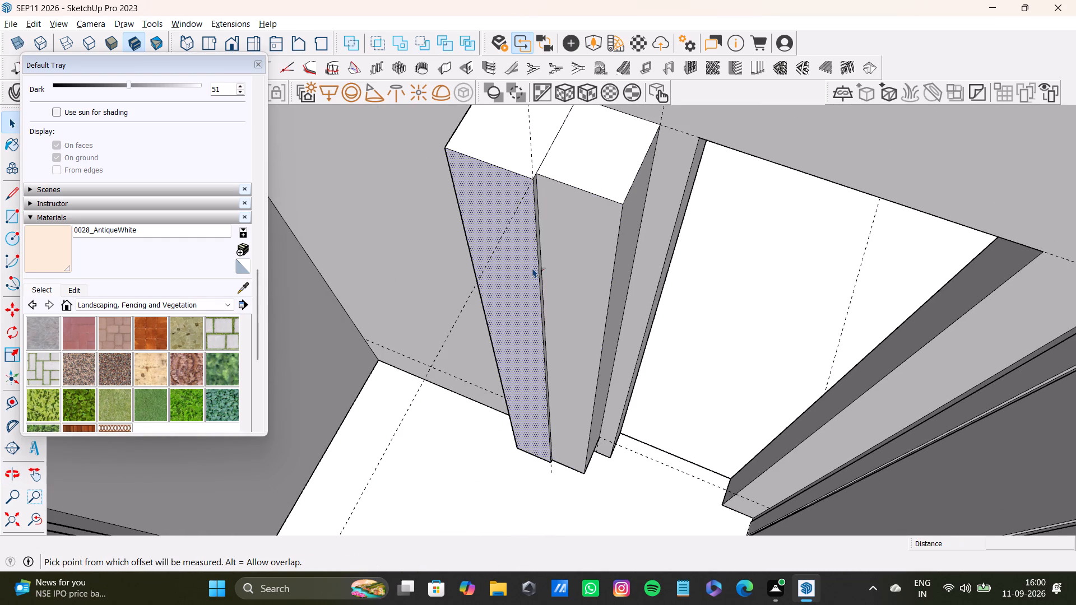
pyautogui.moveTo(504, 276); pyautogui.dragTo(514, 291)
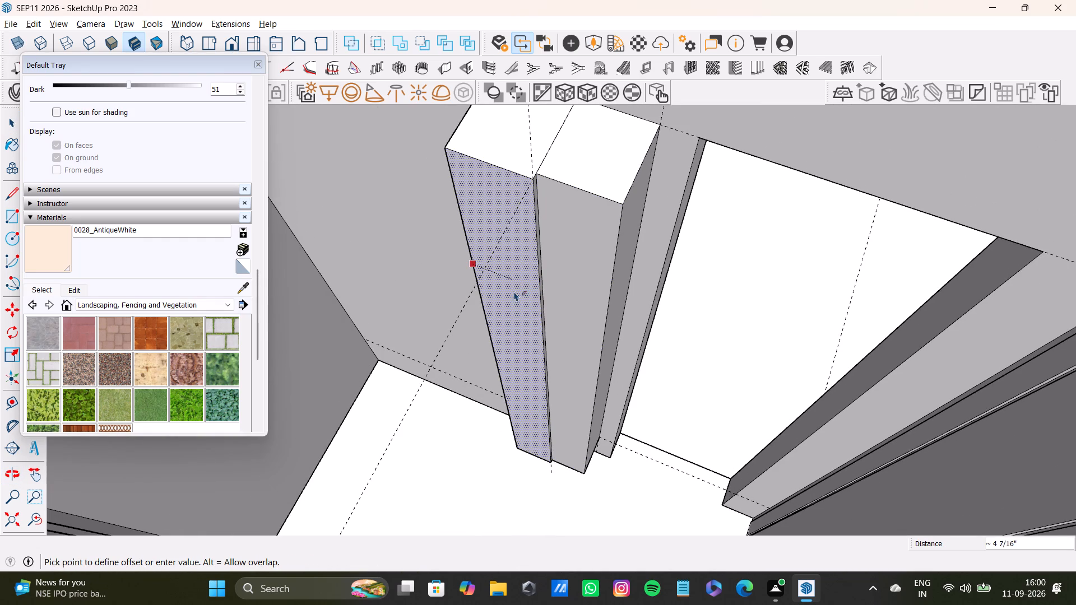
pyautogui.moveTo(514, 291); pyautogui.dragTo(493, 311)
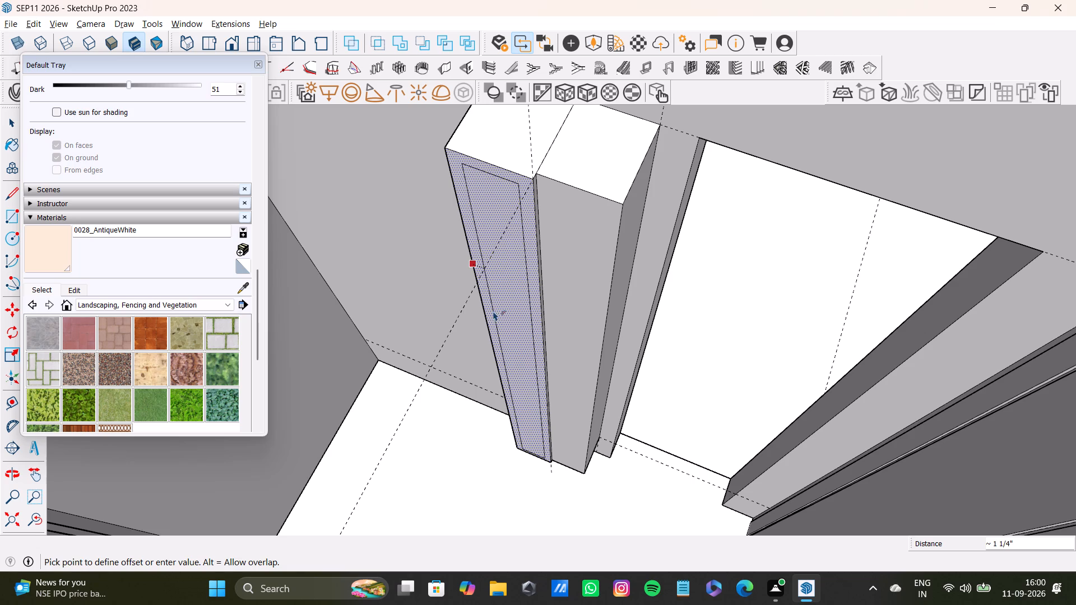
pyautogui.moveTo(493, 311); pyautogui.dragTo(499, 313)
pyautogui.press('space')
# Offset the outline of the front half nearest the door opening inward by about 1 5/8".
pyautogui.click(570, 299)
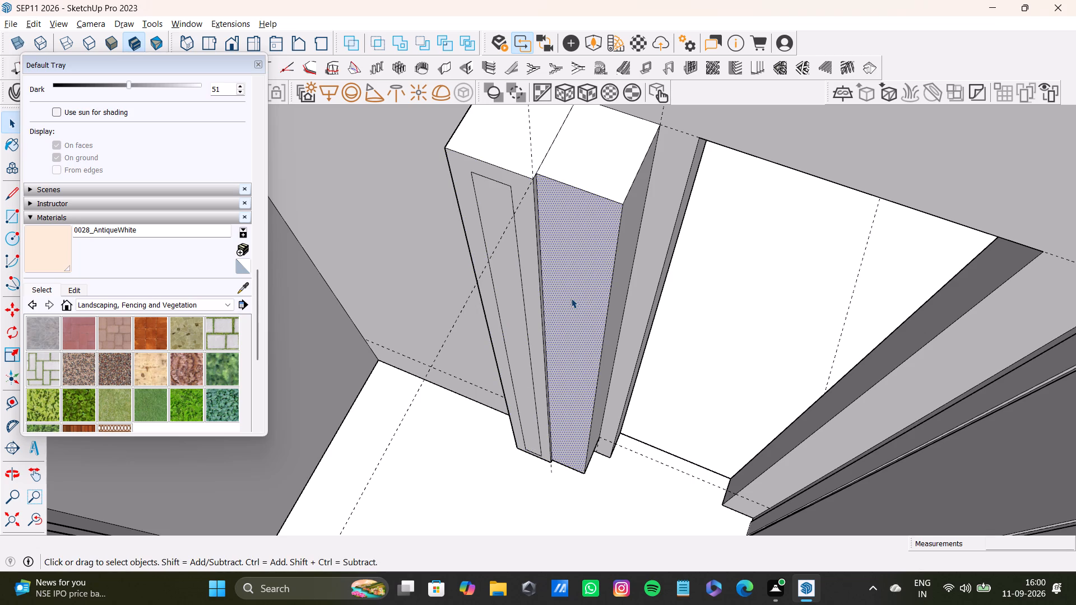
pyautogui.press('f')
pyautogui.moveTo(571, 298); pyautogui.dragTo(558, 308)
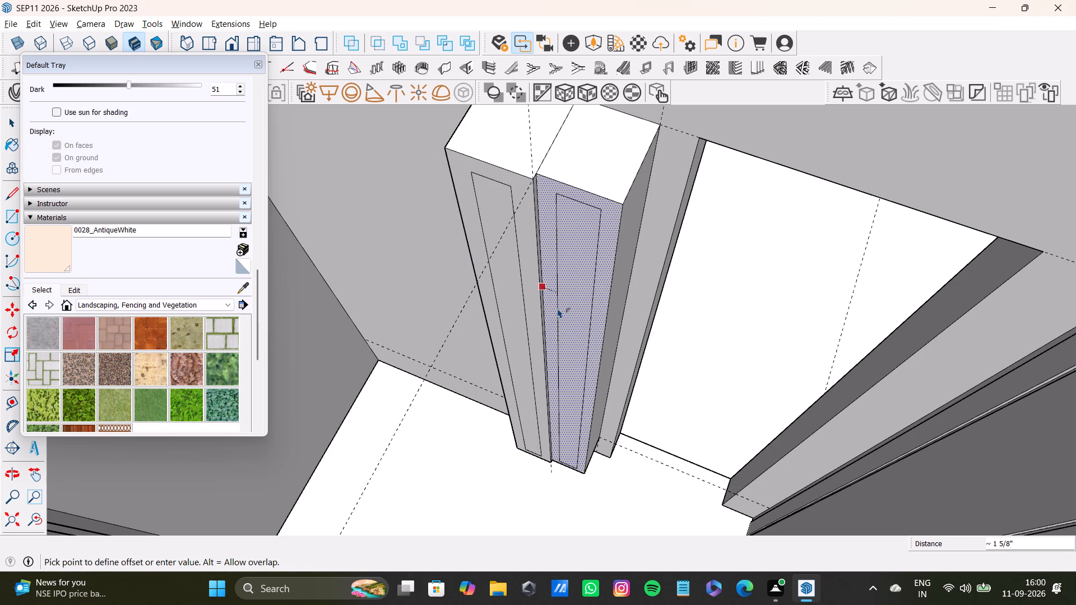
pyautogui.moveTo(558, 308); pyautogui.dragTo(556, 309)
pyautogui.press('space')
# Select the tall block's two top faces, both front frames, the narrow step between them and both side faces, excluding the inset panels.
pyautogui.scroll(-8, 550, 311)
pyautogui.moveTo(632, 309); pyautogui.dragTo(909, 249, button='middle')
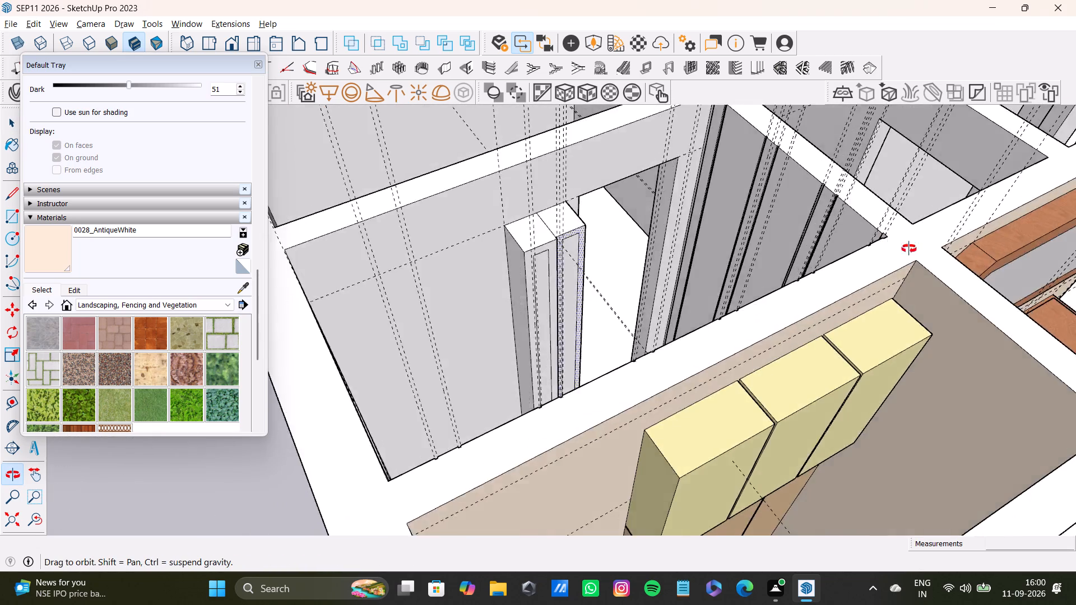
pyautogui.moveTo(909, 249); pyautogui.dragTo(169, 253, button='middle')
pyautogui.scroll(5, 513, 245)
pyautogui.moveTo(653, 276); pyautogui.dragTo(548, 274, button='middle')
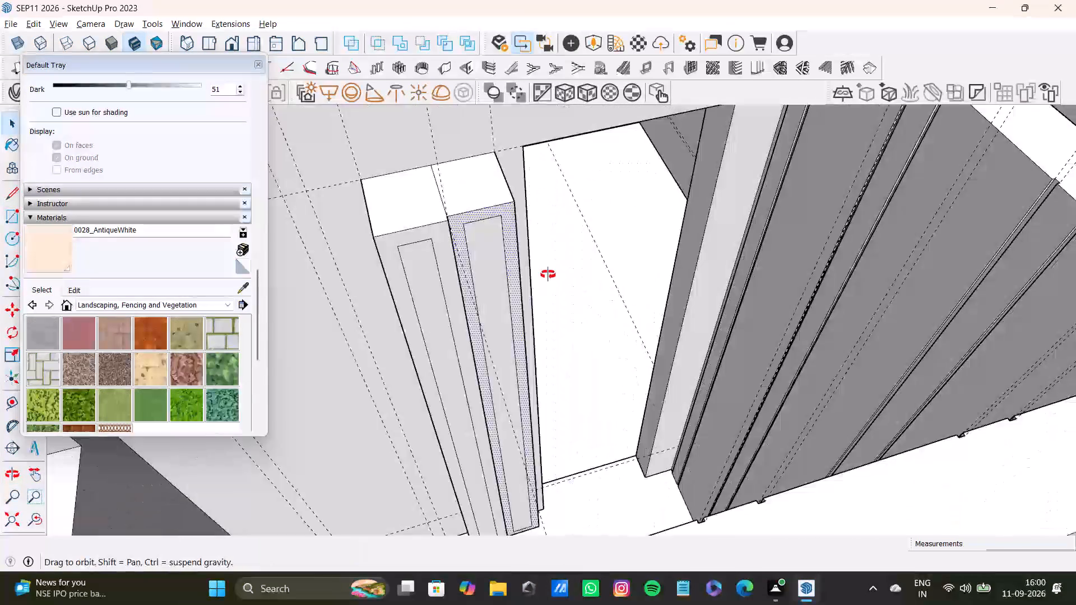
pyautogui.moveTo(548, 274); pyautogui.dragTo(362, 312, button='middle')
pyautogui.scroll(-5, 362, 304)
pyautogui.keyDown('shift'); pyautogui.moveTo(362, 304); pyautogui.dragTo(517, 379, button='middle'); pyautogui.keyUp('shift')
pyautogui.scroll(8, 452, 306)
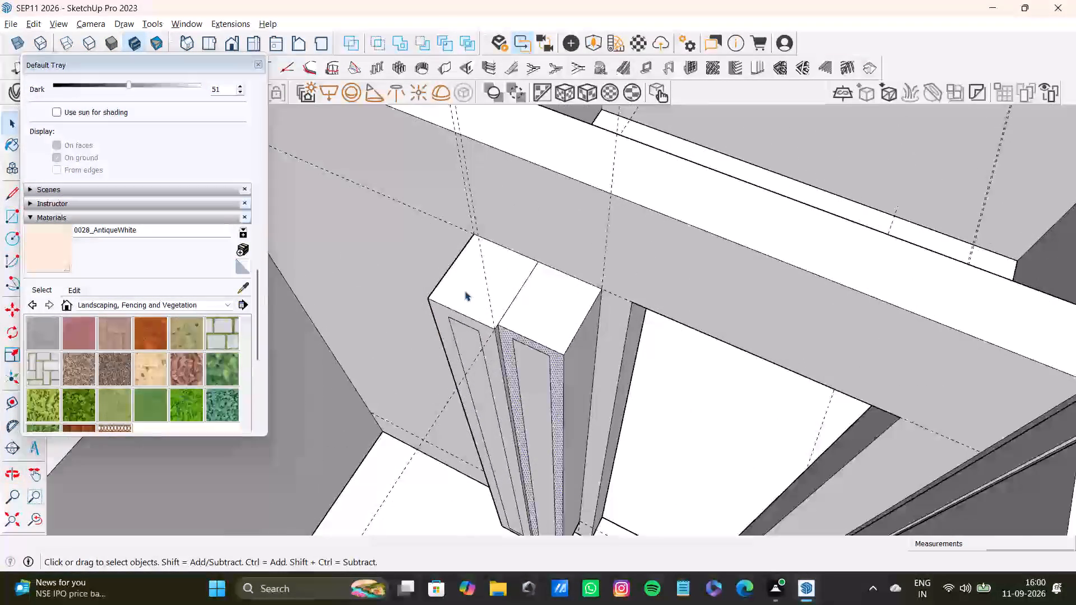
pyautogui.scroll(3, 465, 291)
pyautogui.press('space')
pyautogui.doubleClick(505, 359)
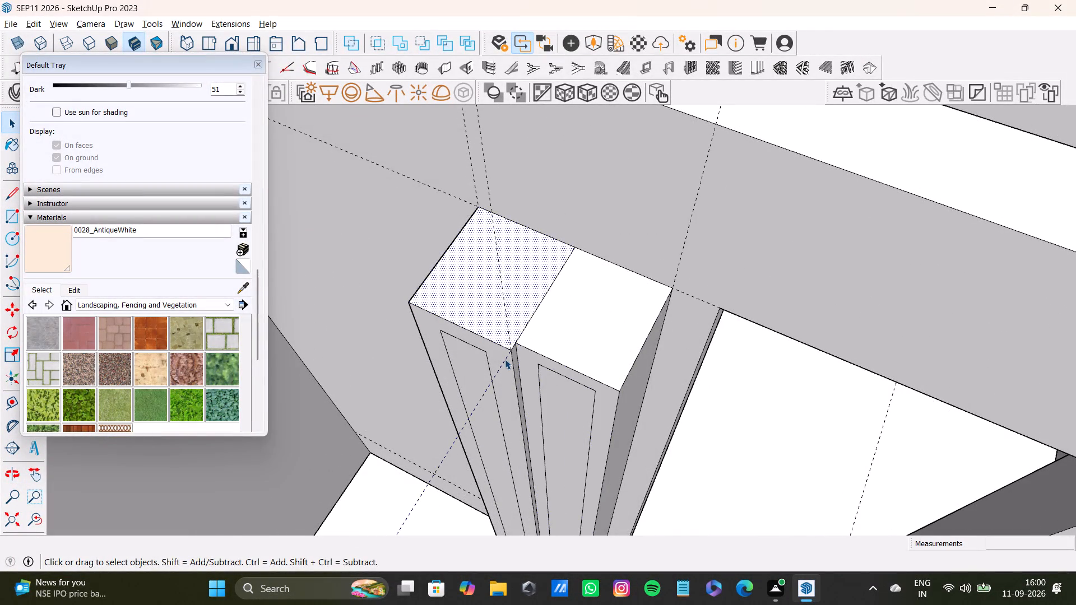
pyautogui.doubleClick(517, 325)
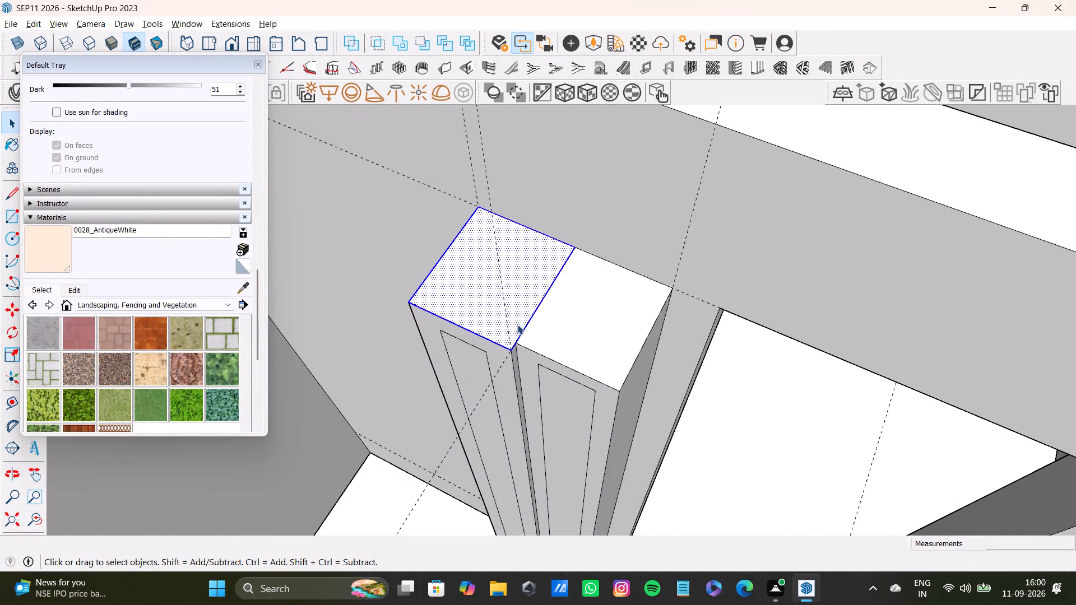
pyautogui.keyDown('shift'); pyautogui.doubleClick(500, 376); pyautogui.keyUp('shift')
pyautogui.keyDown('shift'); pyautogui.scroll(3, 511, 369); pyautogui.keyUp('shift')
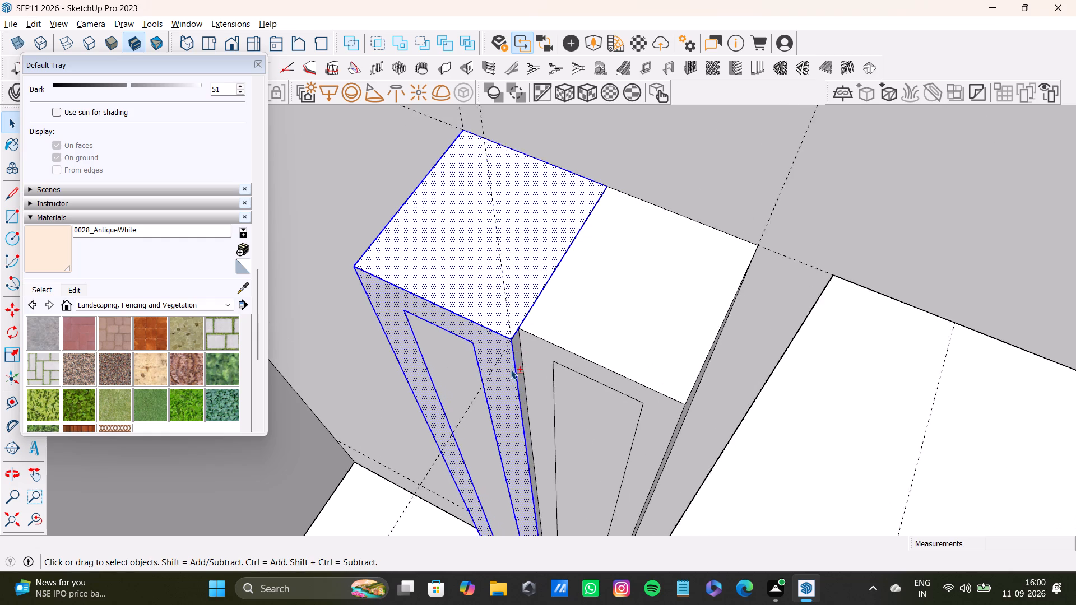
pyautogui.keyDown('shift'); pyautogui.scroll(4, 511, 369); pyautogui.keyUp('shift')
pyautogui.keyDown('shift'); pyautogui.click(523, 345); pyautogui.keyUp('shift')
pyautogui.keyDown('shift'); pyautogui.doubleClick(521, 346); pyautogui.keyUp('shift')
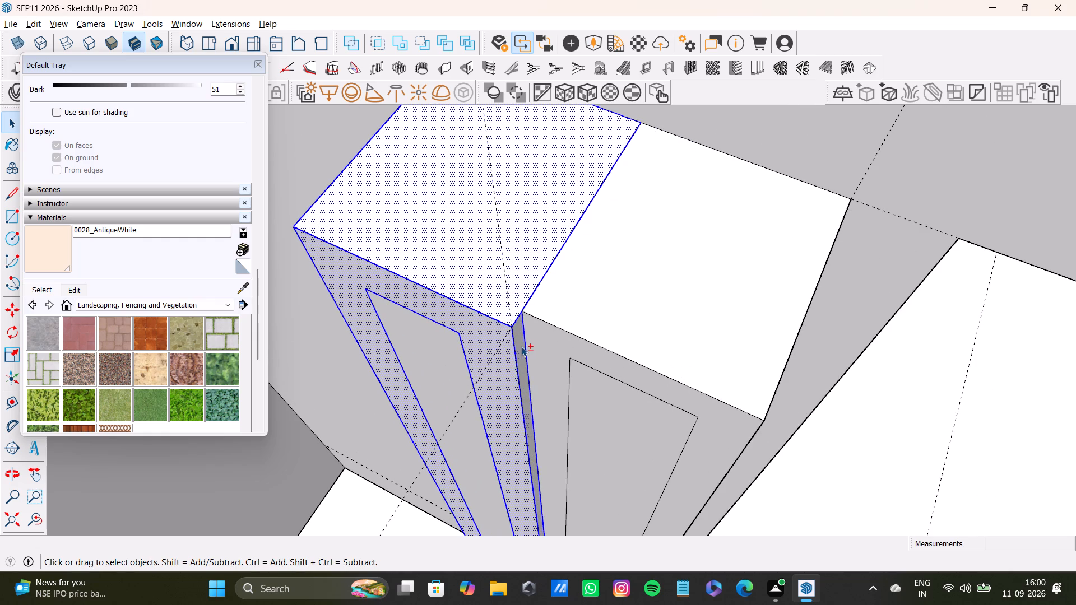
pyautogui.keyDown('shift'); pyautogui.doubleClick(540, 338); pyautogui.keyUp('shift')
pyautogui.keyDown('shift'); pyautogui.doubleClick(570, 306); pyautogui.keyUp('shift')
pyautogui.keyDown('shift'); pyautogui.scroll(-3, 634, 365); pyautogui.keyUp('shift')
pyautogui.keyDown('shift'); pyautogui.moveTo(655, 362); pyautogui.dragTo(310, 174, button='middle'); pyautogui.keyUp('shift')
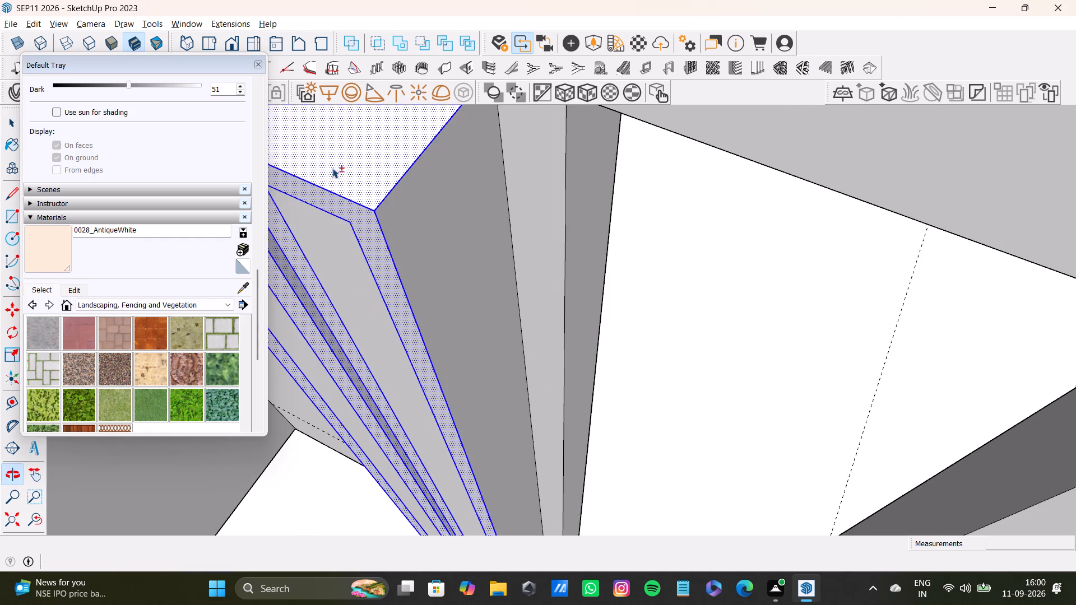
pyautogui.keyDown('shift'); pyautogui.doubleClick(425, 227); pyautogui.keyUp('shift')
pyautogui.keyDown('shift'); pyautogui.scroll(-8, 418, 236); pyautogui.keyUp('shift')
pyautogui.keyDown('shift'); pyautogui.moveTo(437, 340); pyautogui.dragTo(514, 276, button='middle'); pyautogui.keyUp('shift')
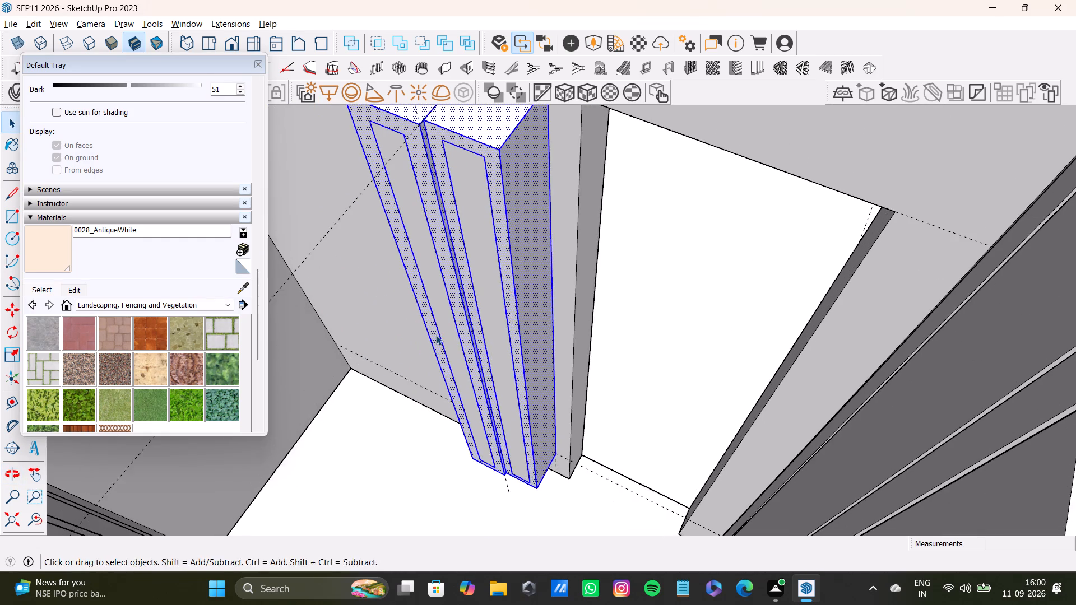
pyautogui.moveTo(437, 335); pyautogui.dragTo(670, 296, button='middle')
pyautogui.keyDown('shift'); pyautogui.moveTo(497, 304); pyautogui.dragTo(658, 347, button='middle'); pyautogui.keyUp('shift')
pyautogui.keyDown('shift'); pyautogui.doubleClick(706, 315); pyautogui.keyUp('shift')
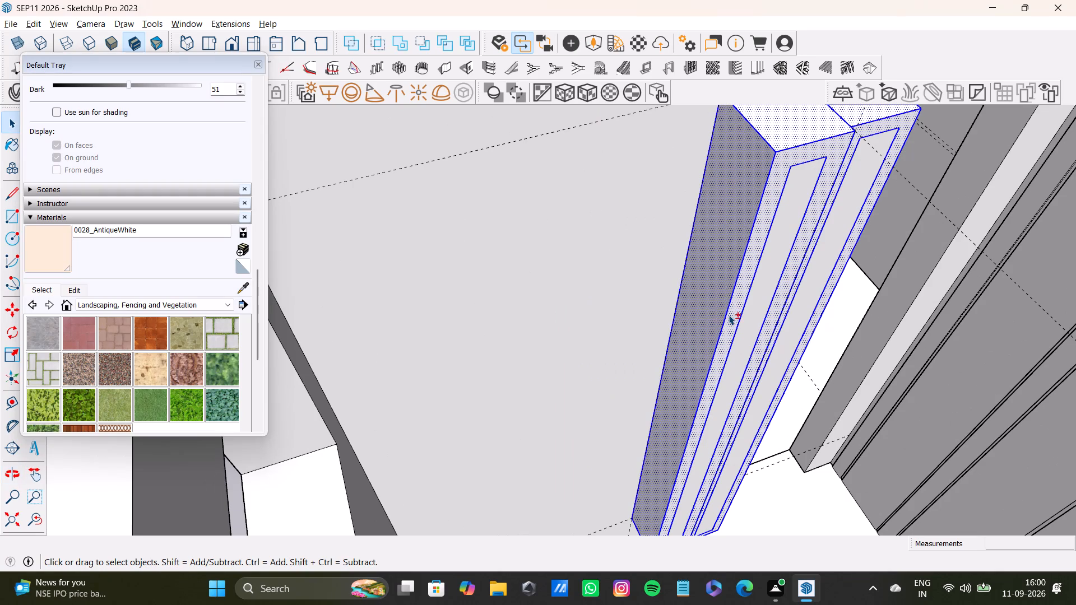
pyautogui.keyDown('shift'); pyautogui.moveTo(727, 314); pyautogui.dragTo(672, 342, button='middle'); pyautogui.keyUp('shift')
pyautogui.keyDown('shift'); pyautogui.moveTo(634, 355); pyautogui.dragTo(532, 382, button='middle'); pyautogui.keyUp('shift')
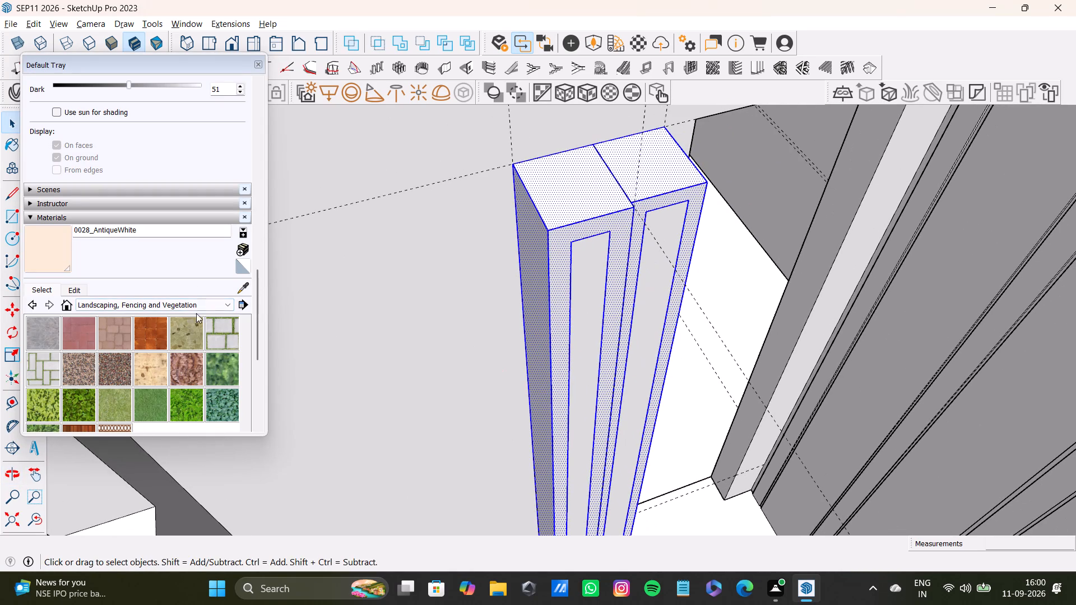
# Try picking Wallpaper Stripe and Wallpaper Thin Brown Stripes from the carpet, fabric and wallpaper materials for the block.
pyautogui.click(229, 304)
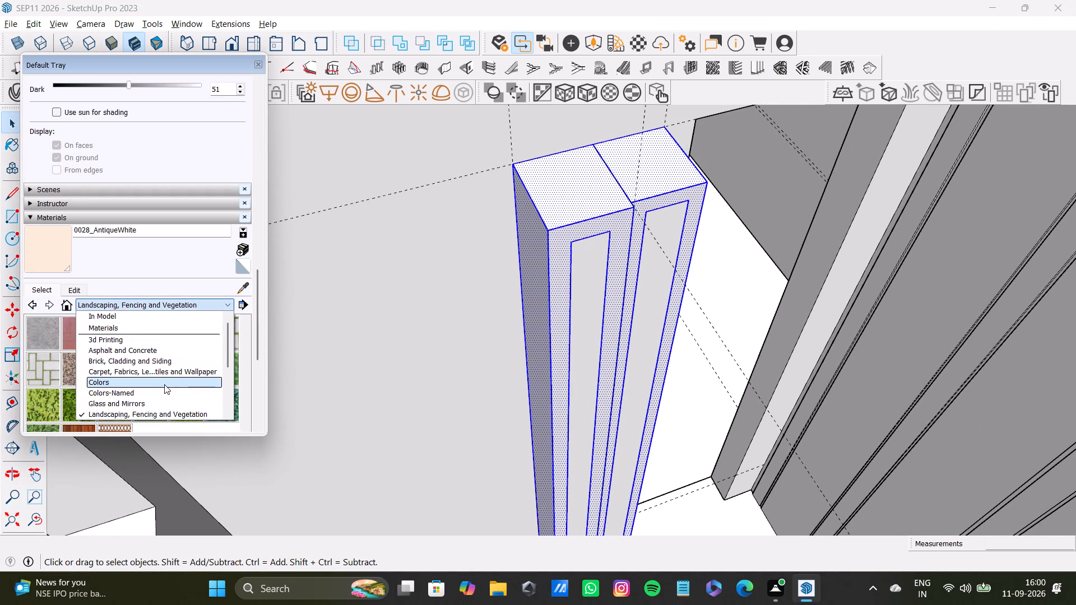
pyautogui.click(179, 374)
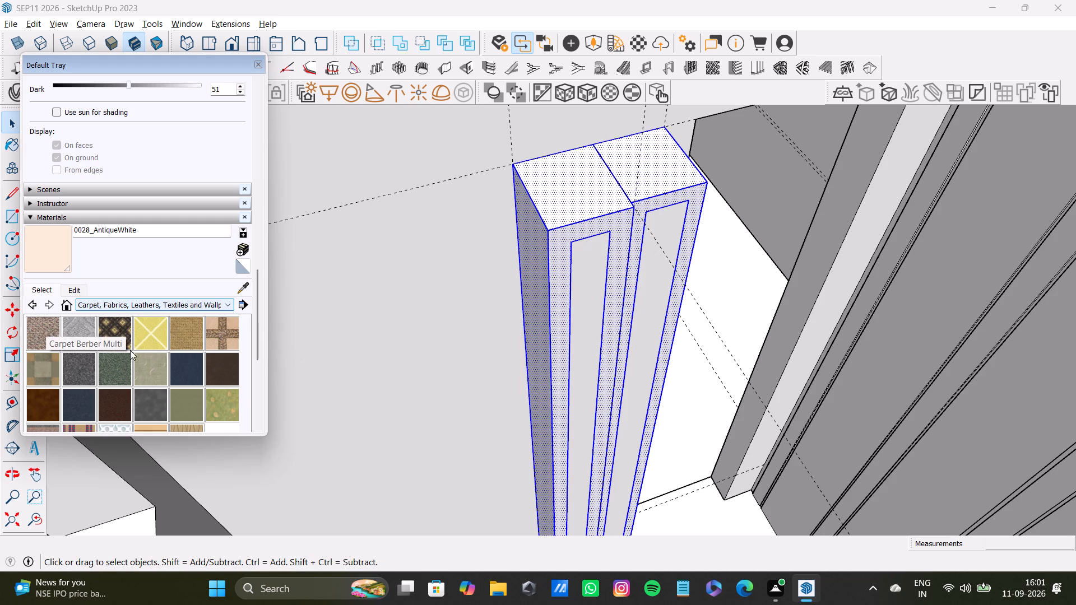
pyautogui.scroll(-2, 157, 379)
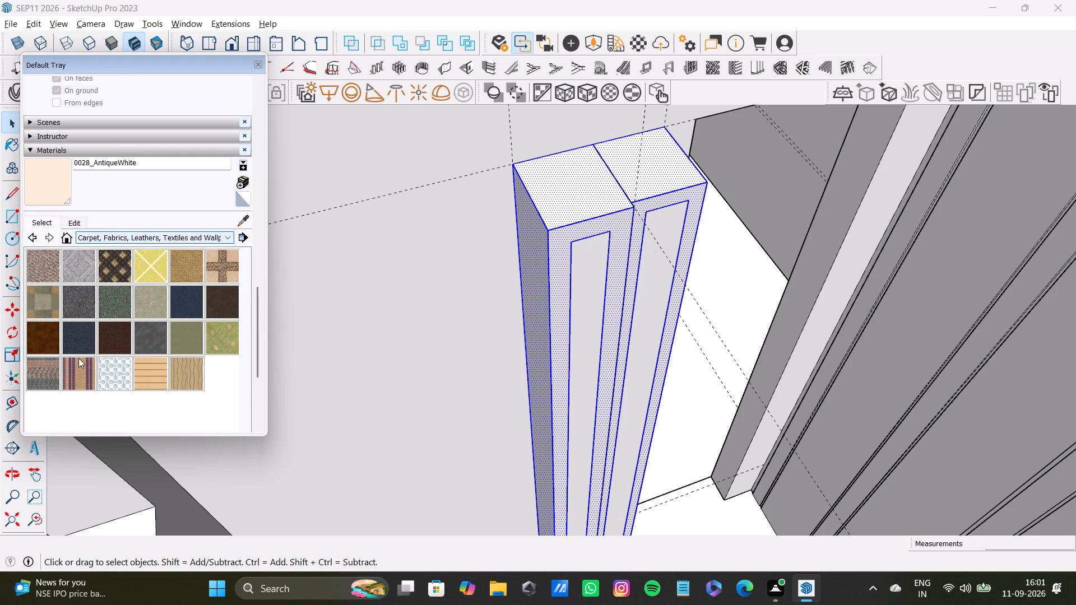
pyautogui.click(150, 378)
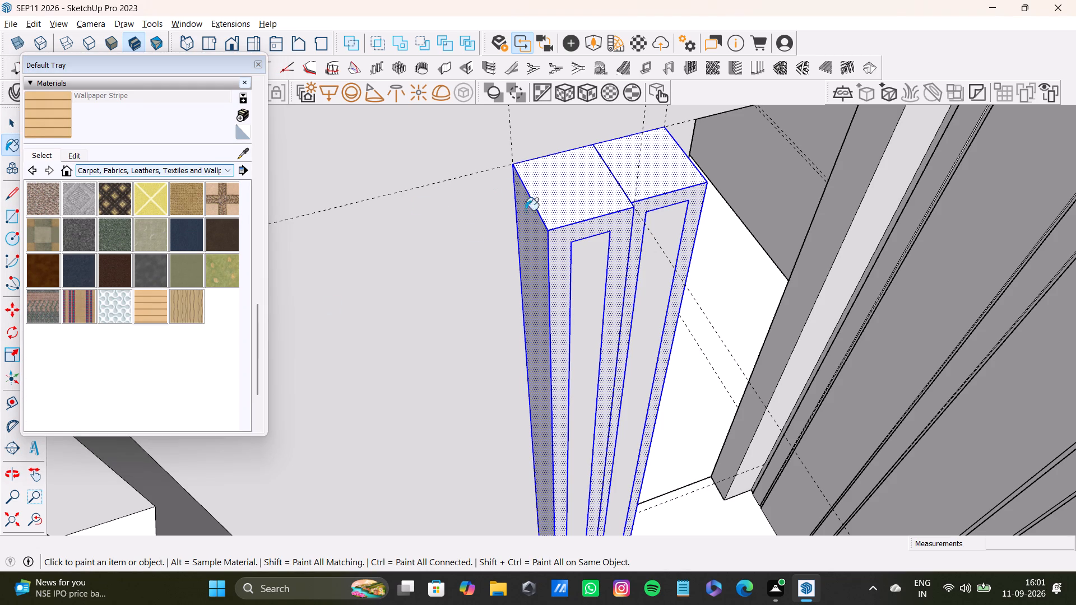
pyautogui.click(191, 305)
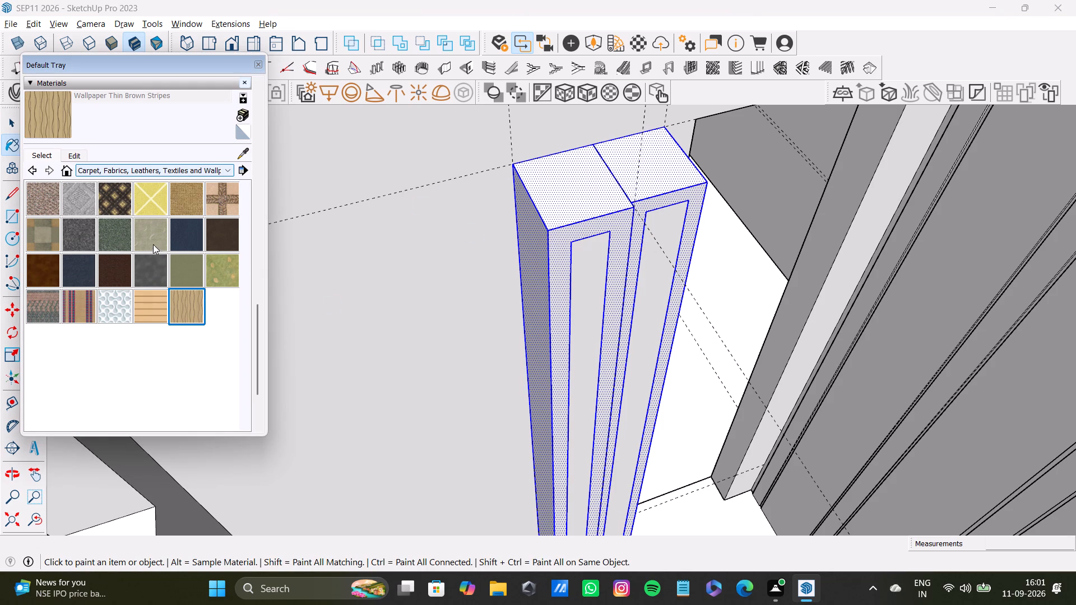
# Paint the block's selected faces with 0119_RosyBrown from the Colors-Named collection.
pyautogui.click(146, 171)
pyautogui.scroll(-1, 121, 243)
pyautogui.click(114, 225)
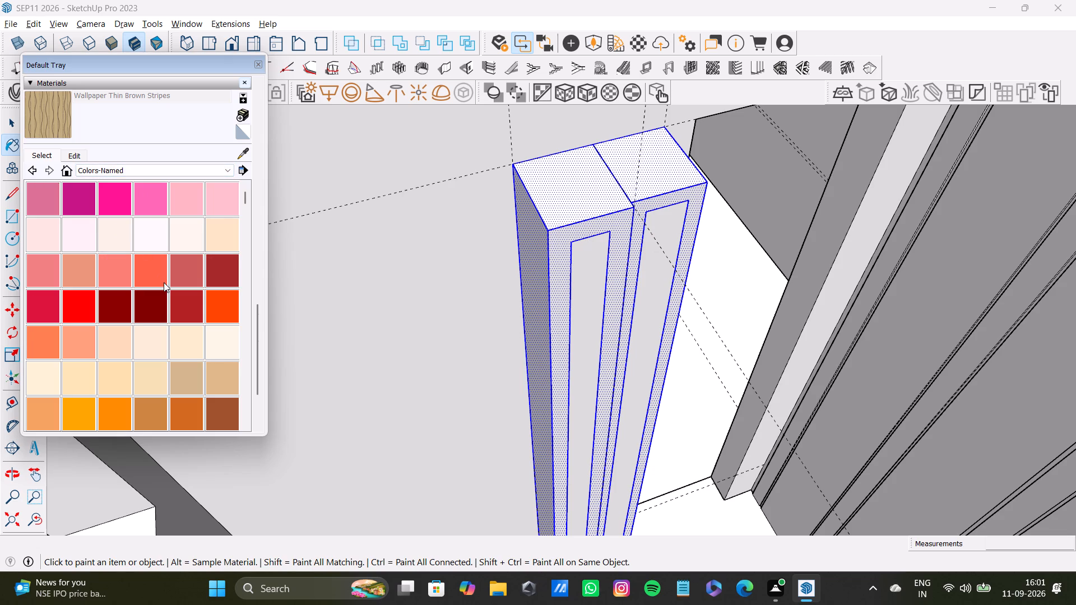
pyautogui.scroll(-4, 180, 279)
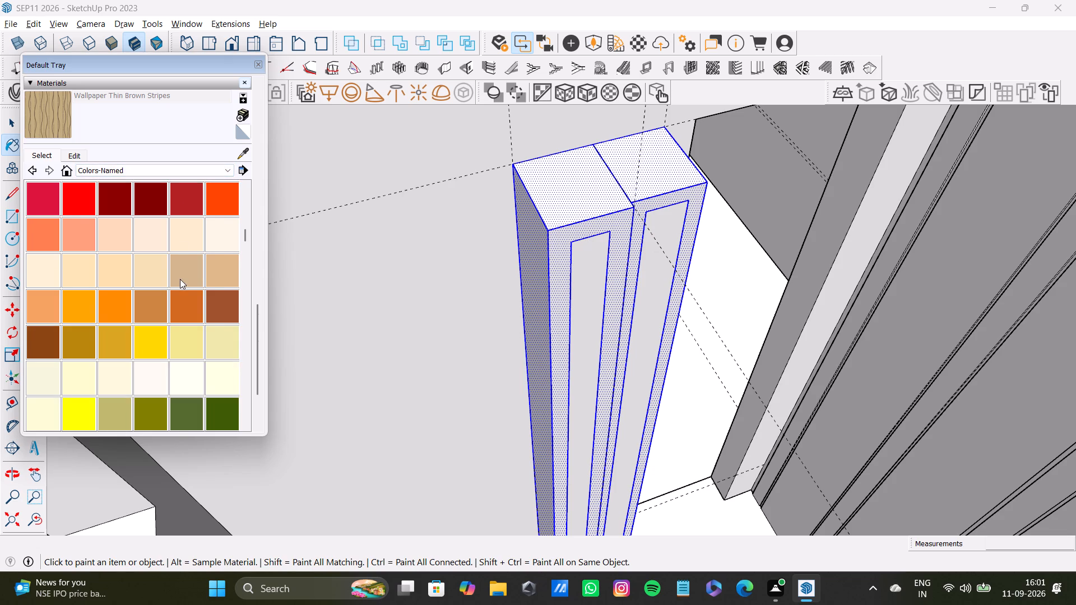
pyautogui.scroll(-10, 180, 279)
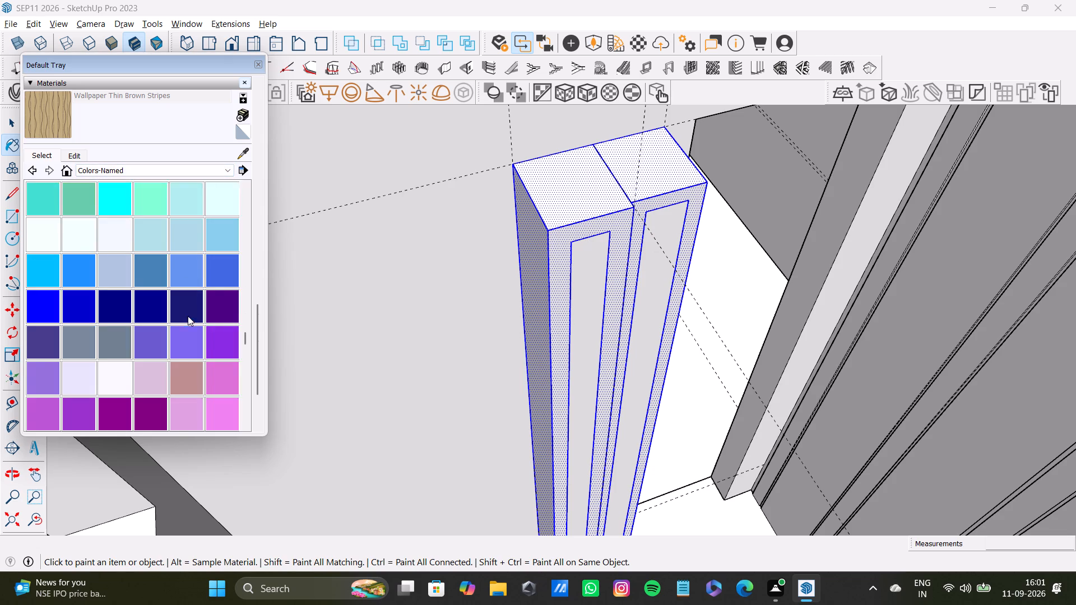
pyautogui.scroll(-8, 188, 316)
pyautogui.scroll(4, 188, 313)
pyautogui.click(187, 269)
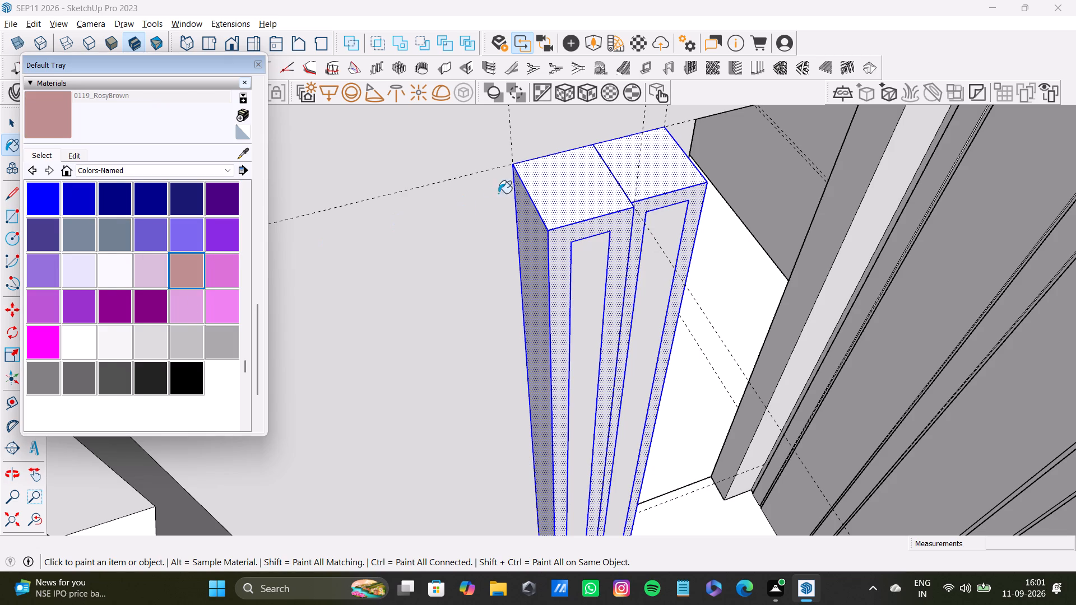
pyautogui.click(548, 193)
pyautogui.scroll(-4, 572, 333)
pyautogui.moveTo(593, 350); pyautogui.dragTo(454, 405, button='middle')
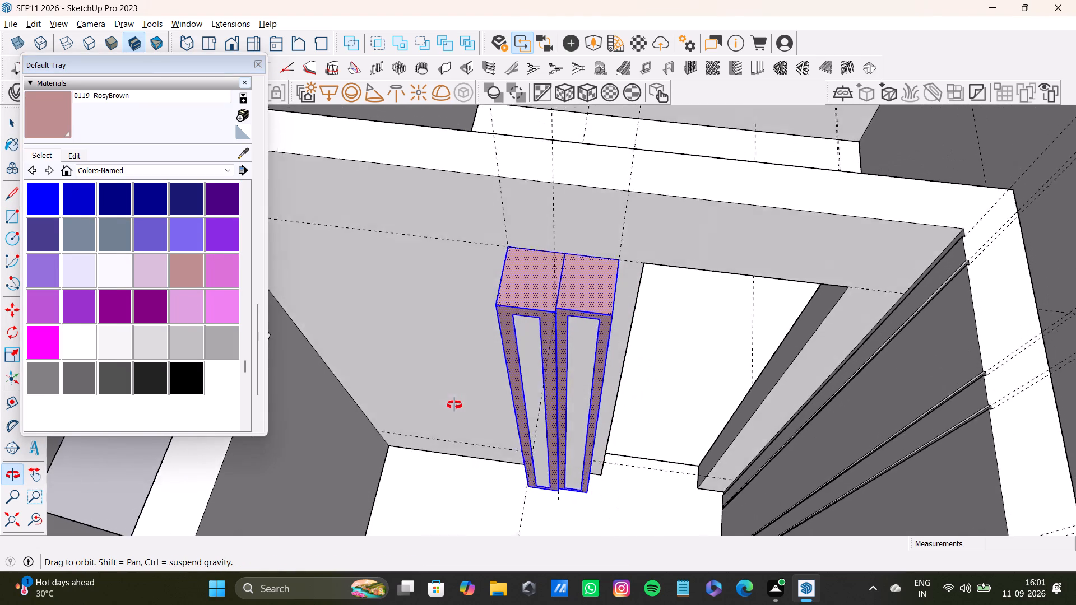
pyautogui.moveTo(454, 405); pyautogui.dragTo(458, 413, button='middle')
pyautogui.press('space')
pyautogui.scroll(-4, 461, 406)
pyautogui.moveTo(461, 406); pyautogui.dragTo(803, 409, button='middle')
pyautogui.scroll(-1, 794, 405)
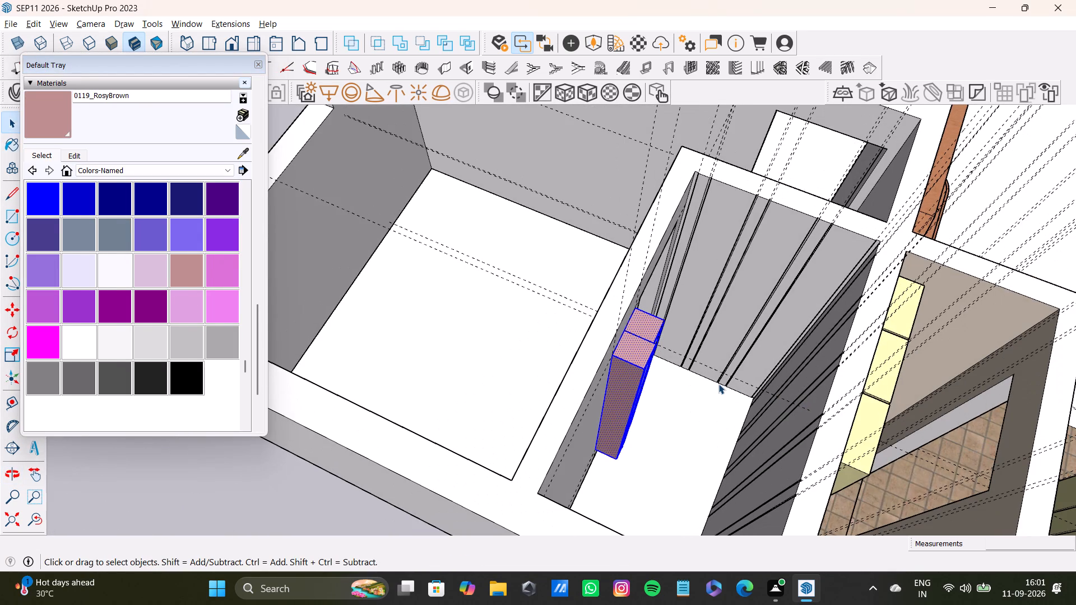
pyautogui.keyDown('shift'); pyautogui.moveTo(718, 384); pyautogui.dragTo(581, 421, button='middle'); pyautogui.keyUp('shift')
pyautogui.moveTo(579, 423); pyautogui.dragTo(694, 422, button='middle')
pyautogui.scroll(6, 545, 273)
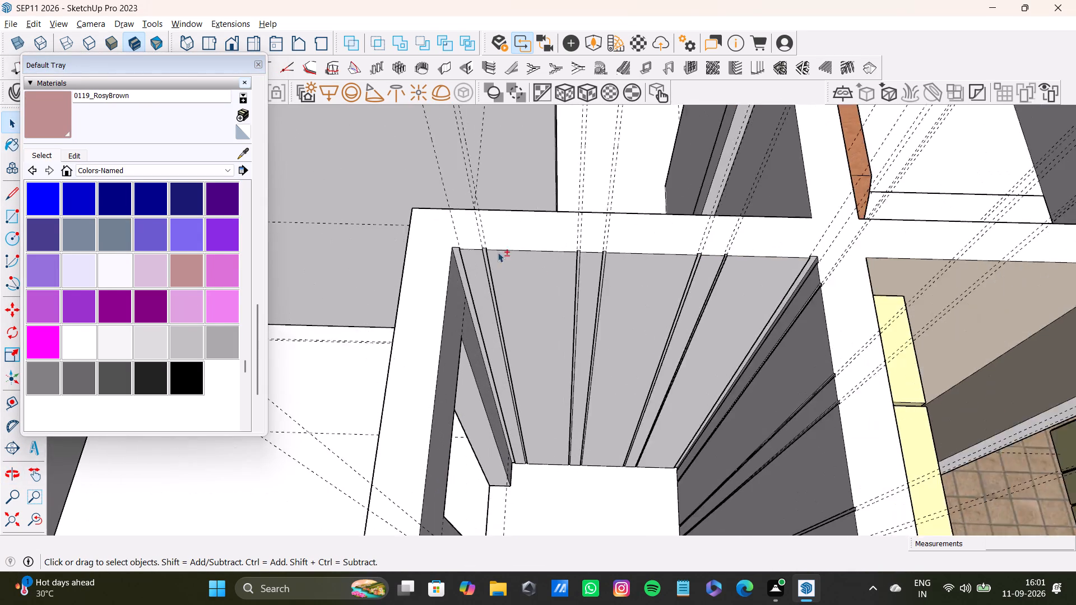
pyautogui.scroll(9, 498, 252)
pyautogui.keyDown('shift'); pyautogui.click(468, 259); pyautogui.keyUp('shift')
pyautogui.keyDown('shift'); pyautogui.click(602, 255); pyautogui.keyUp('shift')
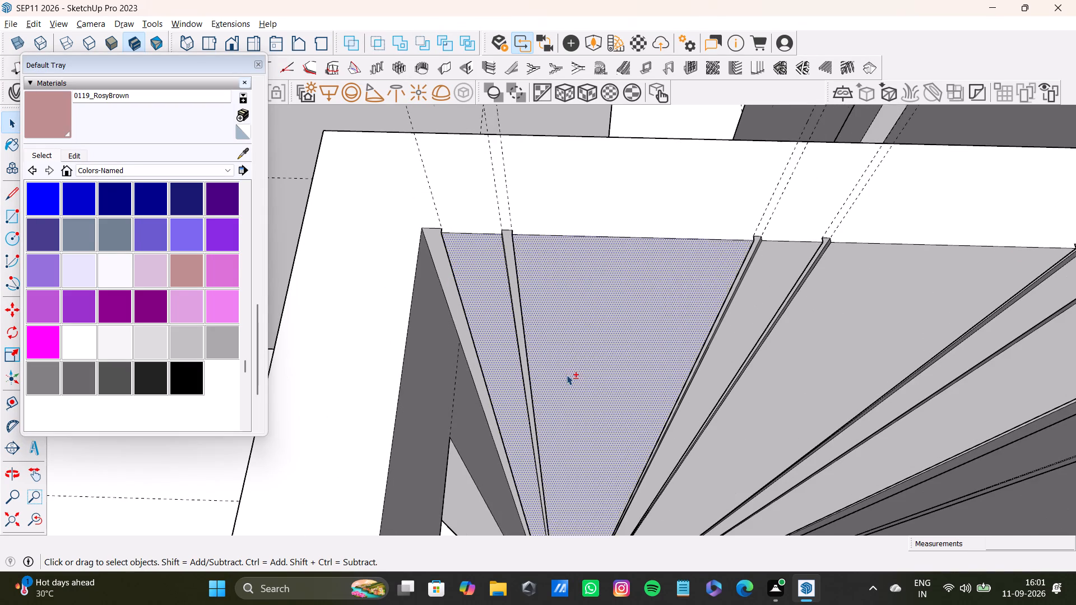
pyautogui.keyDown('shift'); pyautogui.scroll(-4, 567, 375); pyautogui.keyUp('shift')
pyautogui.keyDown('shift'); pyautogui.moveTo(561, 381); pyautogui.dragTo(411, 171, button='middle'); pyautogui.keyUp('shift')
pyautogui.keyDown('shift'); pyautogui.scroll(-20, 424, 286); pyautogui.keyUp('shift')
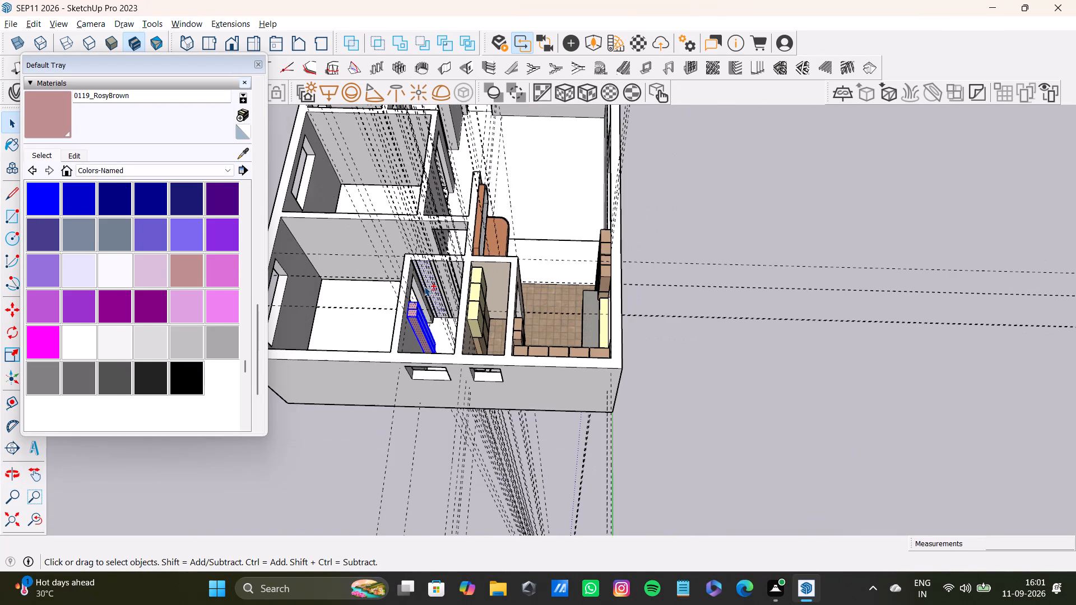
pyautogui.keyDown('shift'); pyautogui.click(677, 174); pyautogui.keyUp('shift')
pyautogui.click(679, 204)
# Select all the wide panel faces and narrow strips along the narrow room's end wall beside the door opening.
pyautogui.scroll(7, 407, 297)
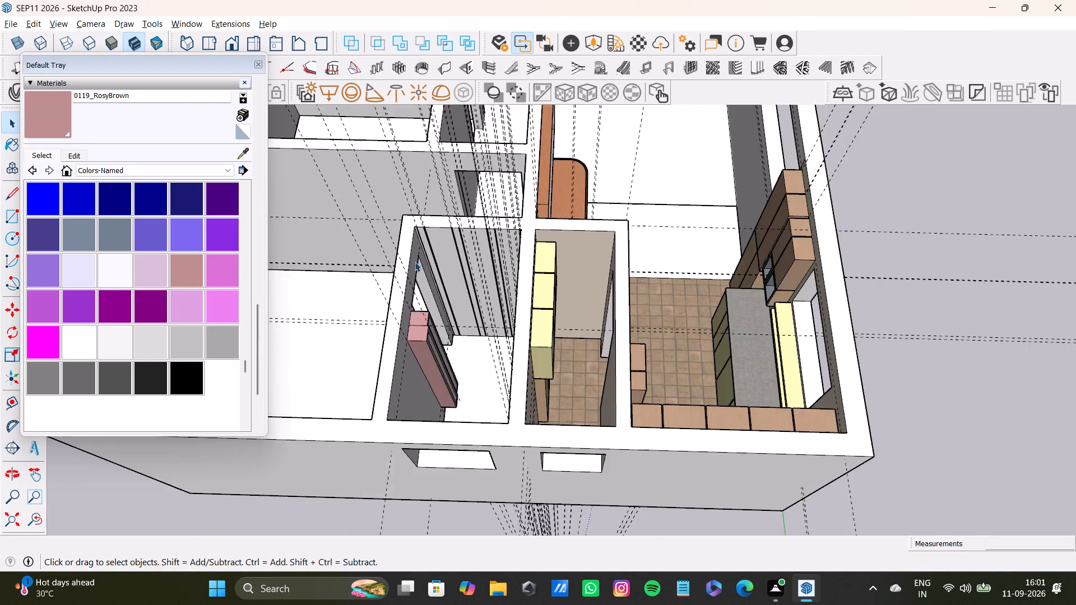
pyautogui.scroll(15, 415, 262)
pyautogui.keyDown('shift'); pyautogui.click(439, 167); pyautogui.keyUp('shift')
pyautogui.keyDown('shift'); pyautogui.click(480, 164); pyautogui.keyUp('shift')
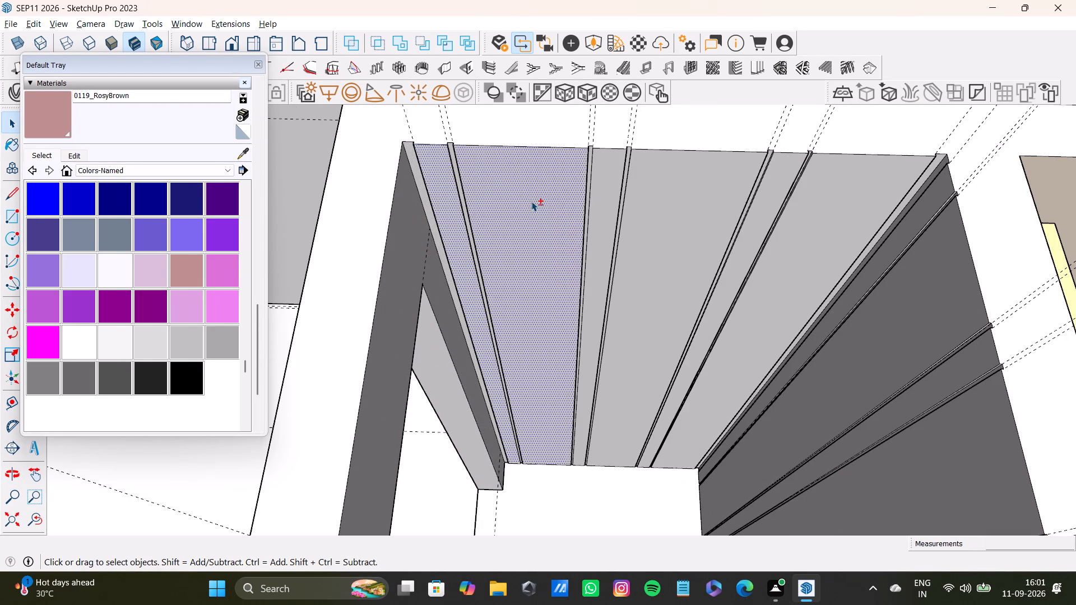
pyautogui.keyDown('shift'); pyautogui.moveTo(532, 198); pyautogui.dragTo(475, 221, button='middle'); pyautogui.keyUp('shift')
pyautogui.keyDown('shift'); pyautogui.click(532, 184); pyautogui.keyUp('shift')
pyautogui.keyDown('shift'); pyautogui.click(590, 190); pyautogui.keyUp('shift')
pyautogui.keyDown('shift'); pyautogui.moveTo(660, 206); pyautogui.dragTo(521, 206, button='middle'); pyautogui.keyUp('shift')
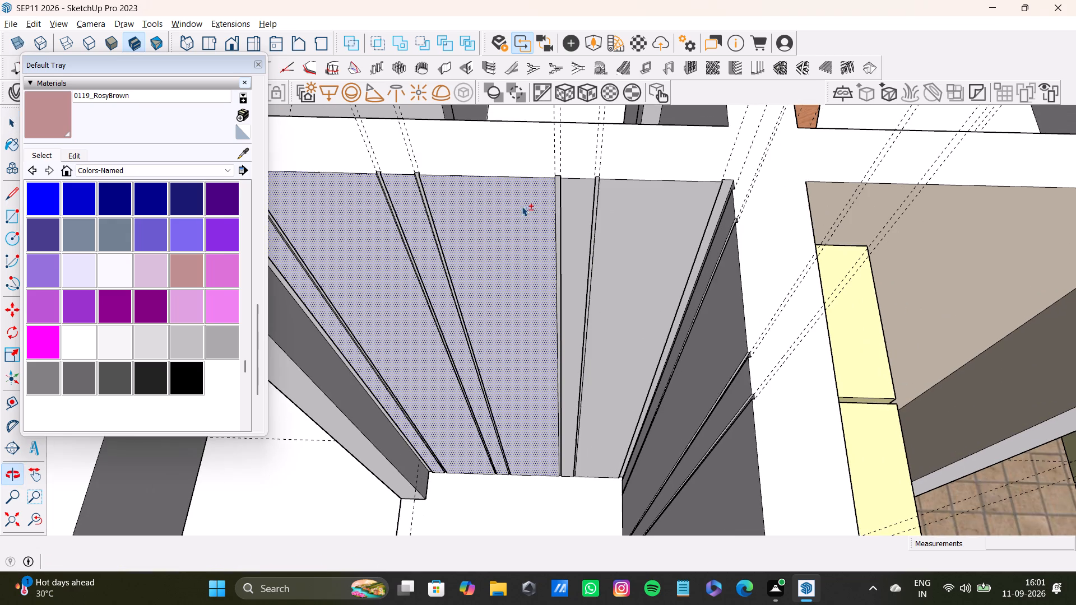
pyautogui.keyDown('shift'); pyautogui.click(585, 197); pyautogui.keyUp('shift')
pyautogui.keyDown('shift'); pyautogui.click(643, 203); pyautogui.keyUp('shift')
# Add the adjoining long wall's wide panel faces and narrow strips to the selection, from the shared corner to the window wall.
pyautogui.moveTo(611, 306); pyautogui.dragTo(838, 335, button='middle')
pyautogui.keyDown('shift'); pyautogui.click(748, 215); pyautogui.keyUp('shift')
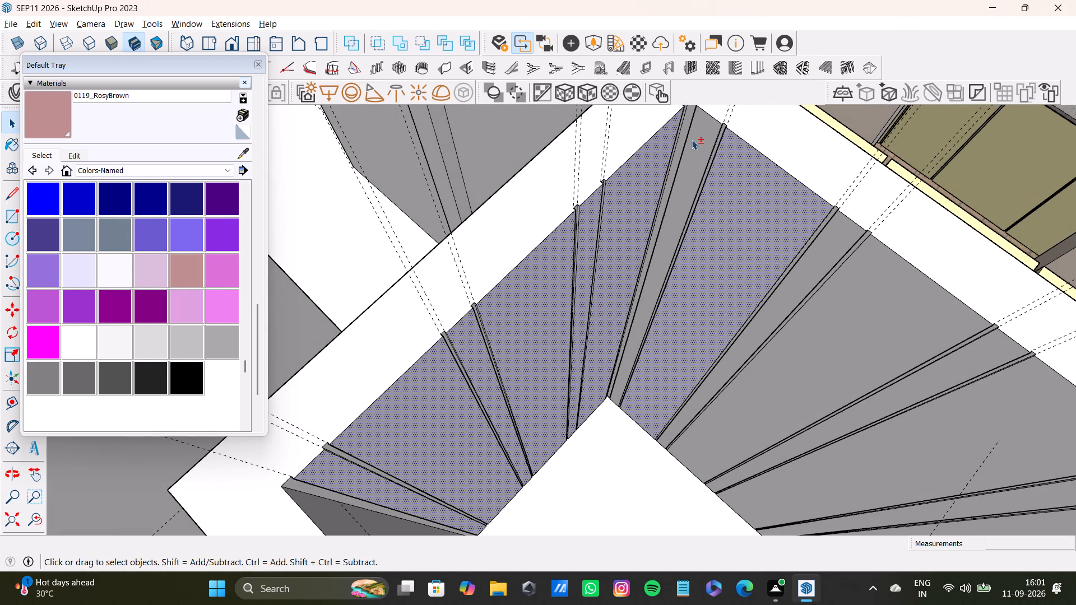
pyautogui.keyDown('shift'); pyautogui.click(692, 139); pyautogui.keyUp('shift')
pyautogui.keyDown('shift'); pyautogui.moveTo(711, 148); pyautogui.dragTo(538, 165, button='middle'); pyautogui.keyUp('shift')
pyautogui.moveTo(624, 290); pyautogui.dragTo(758, 268, button='middle')
pyautogui.keyDown('shift'); pyautogui.click(678, 183); pyautogui.keyUp('shift')
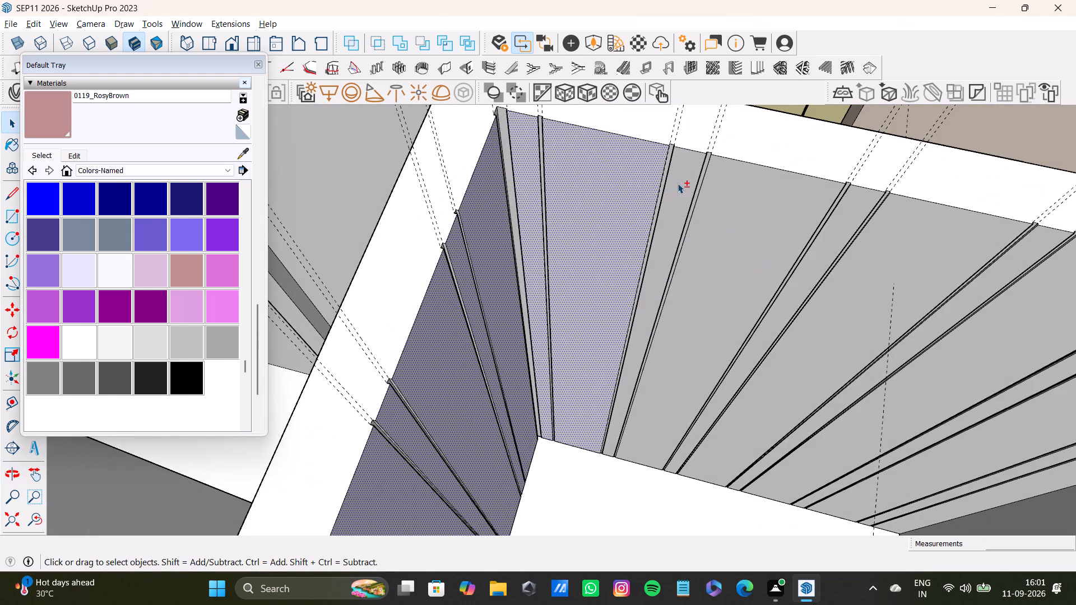
pyautogui.keyDown('shift'); pyautogui.click(800, 224); pyautogui.keyUp('shift')
pyautogui.keyDown('shift'); pyautogui.click(853, 217); pyautogui.keyUp('shift')
pyautogui.keyDown('shift'); pyautogui.click(908, 239); pyautogui.keyUp('shift')
pyautogui.keyDown('shift'); pyautogui.moveTo(896, 242); pyautogui.dragTo(606, 211, button='middle'); pyautogui.keyUp('shift')
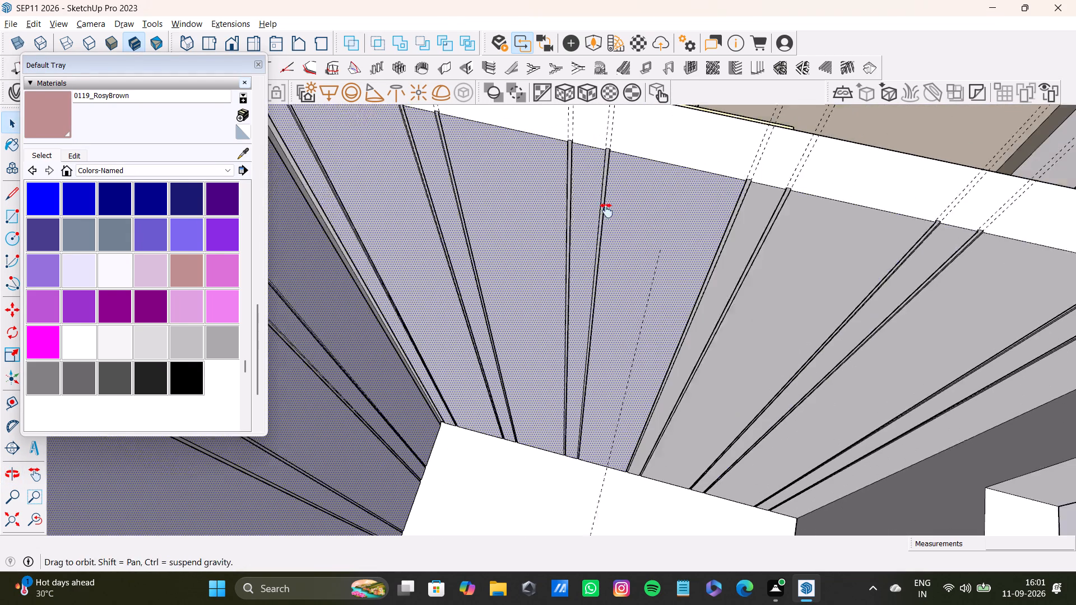
pyautogui.keyDown('shift'); pyautogui.moveTo(606, 211); pyautogui.dragTo(596, 216, button='middle'); pyautogui.keyUp('shift')
pyautogui.keyDown('shift'); pyautogui.click(710, 227); pyautogui.keyUp('shift')
pyautogui.keyDown('shift'); pyautogui.click(800, 240); pyautogui.keyUp('shift')
pyautogui.keyDown('shift'); pyautogui.moveTo(811, 235); pyautogui.dragTo(637, 192, button='middle'); pyautogui.keyUp('shift')
pyautogui.keyDown('shift'); pyautogui.click(721, 214); pyautogui.keyUp('shift')
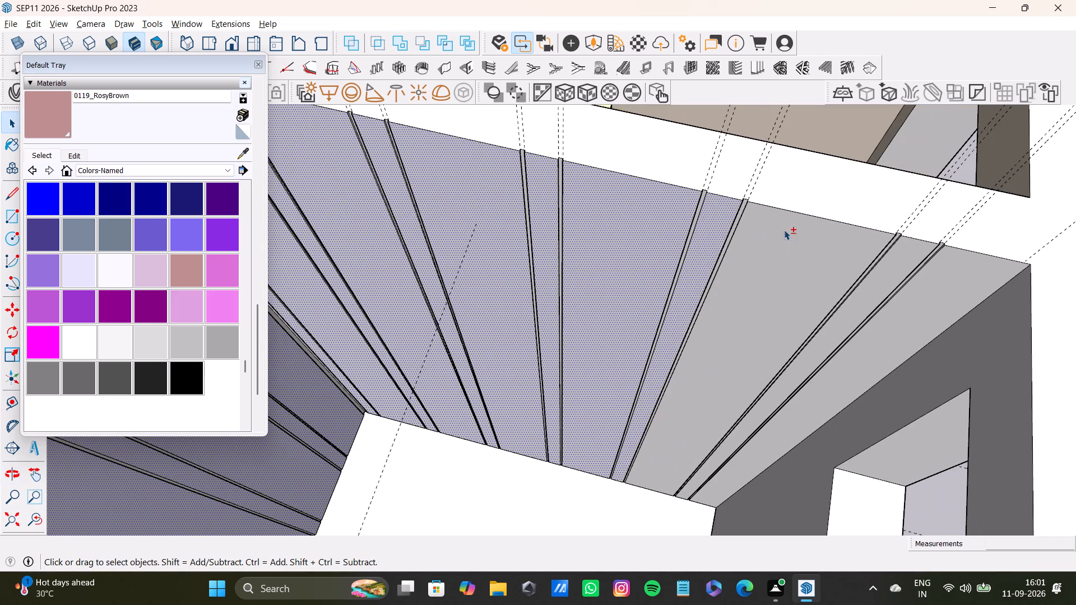
pyautogui.keyDown('shift'); pyautogui.click(784, 230); pyautogui.keyUp('shift')
pyautogui.keyDown('shift'); pyautogui.click(896, 254); pyautogui.keyUp('shift')
pyautogui.keyDown('shift'); pyautogui.click(940, 268); pyautogui.keyUp('shift')
pyautogui.keyDown('shift'); pyautogui.moveTo(949, 280); pyautogui.dragTo(963, 281, button='middle'); pyautogui.keyUp('shift')
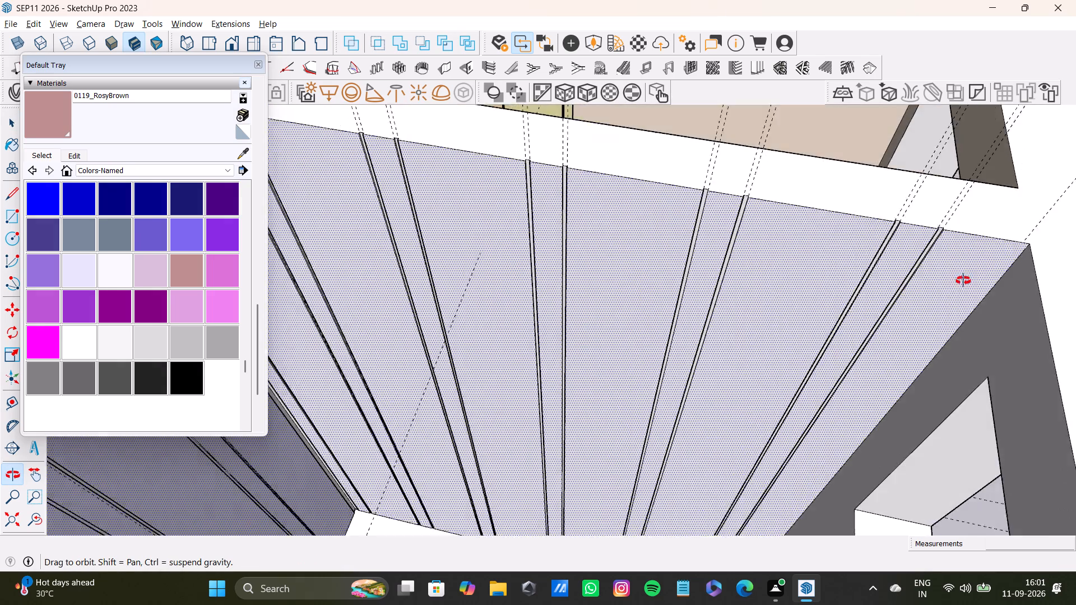
# Paint the selected panel faces on both walls with Wallpaper Stripe from the carpet, fabrics, leathers, textiles and wallpaper materials.
pyautogui.keyDown('shift'); pyautogui.moveTo(963, 281); pyautogui.dragTo(539, 331, button='middle'); pyautogui.keyUp('shift')
pyautogui.scroll(-4, 532, 315)
pyautogui.scroll(1, 485, 306)
pyautogui.keyDown('shift'); pyautogui.moveTo(471, 292); pyautogui.dragTo(629, 369, button='middle'); pyautogui.keyUp('shift')
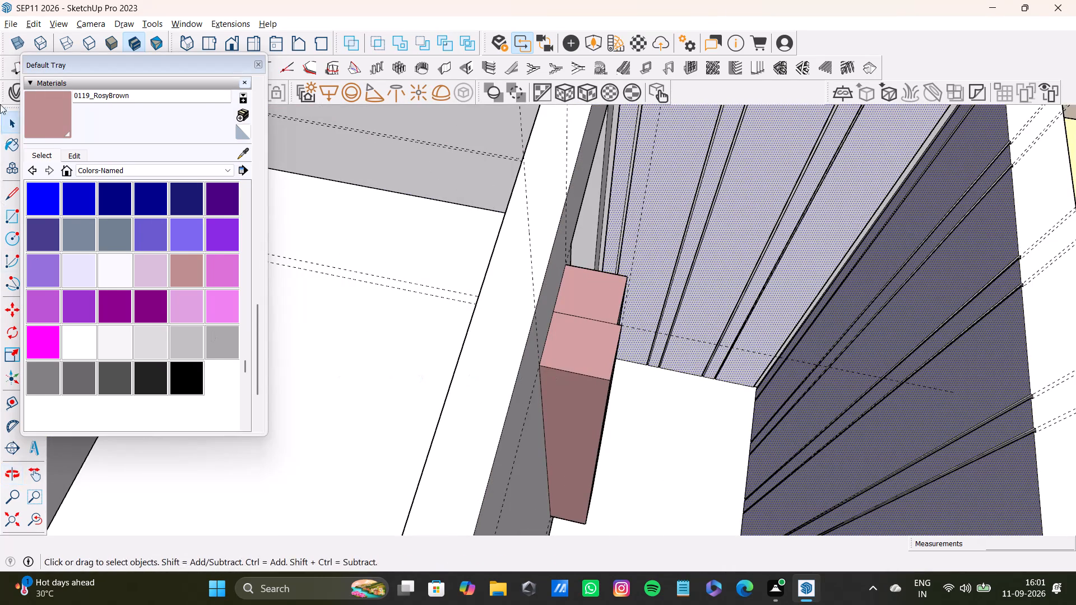
pyautogui.click(117, 172)
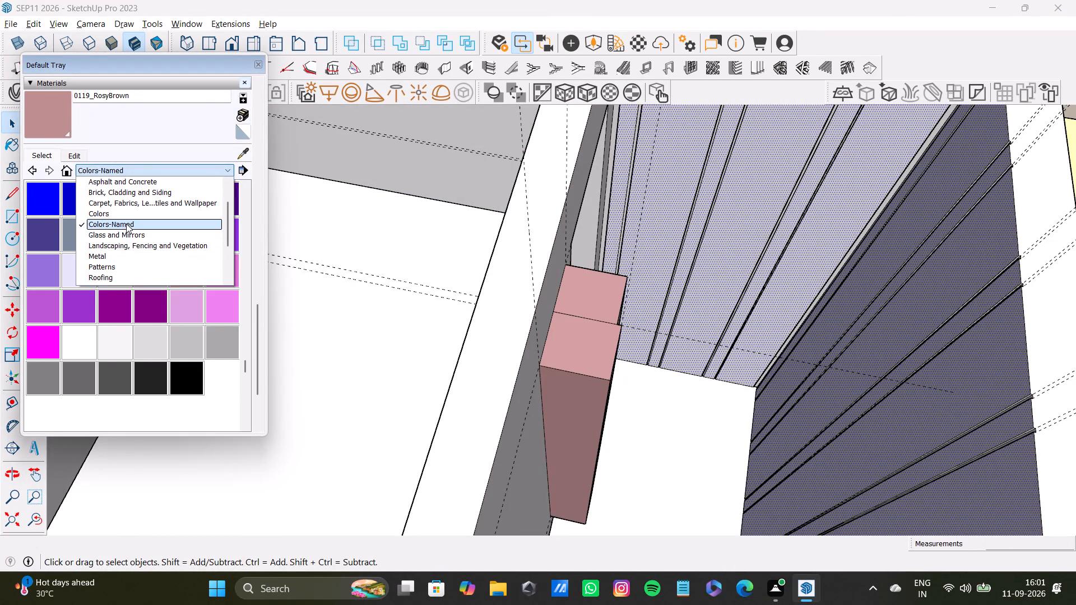
pyautogui.click(137, 202)
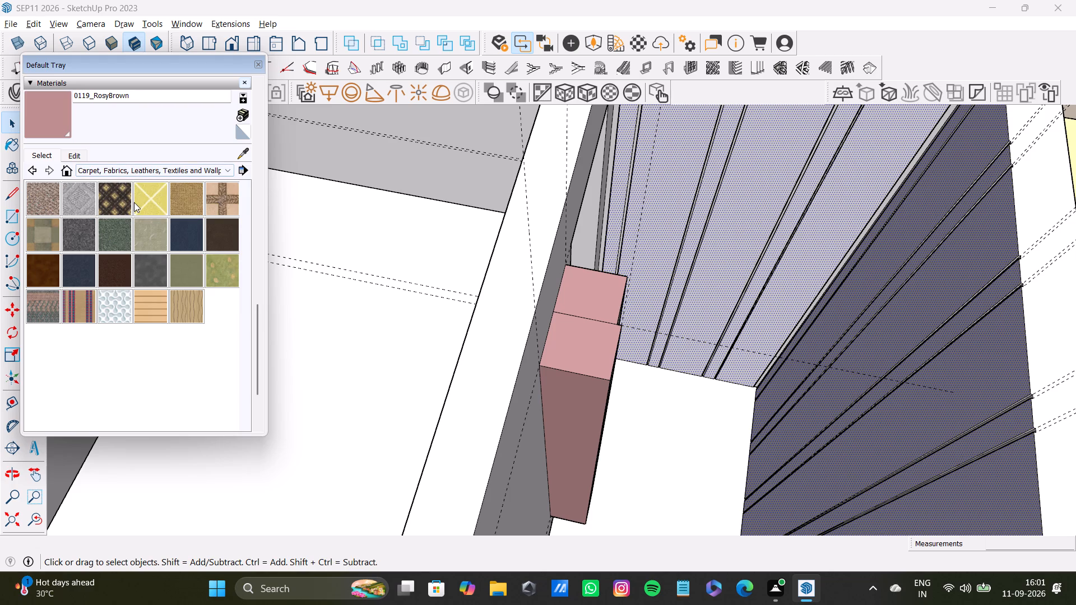
pyautogui.click(151, 304)
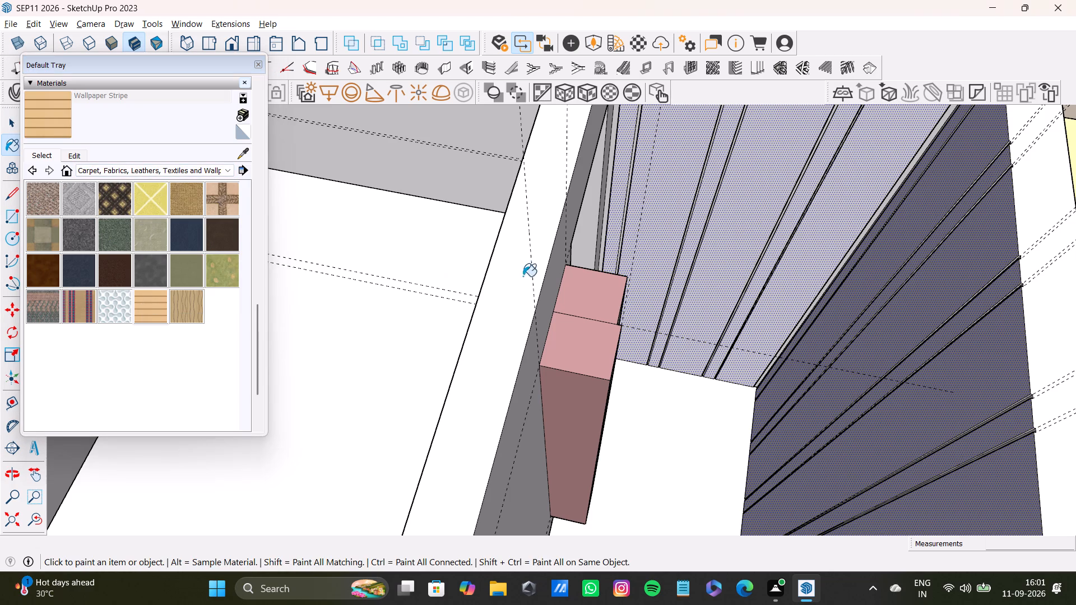
pyautogui.click(649, 188)
# Examine the striped end wall and long wall, along with the block, from several angles around the narrow room.
pyautogui.scroll(-4, 649, 209)
pyautogui.keyDown('shift'); pyautogui.moveTo(655, 211); pyautogui.dragTo(440, 258, button='middle'); pyautogui.keyUp('shift')
pyautogui.moveTo(375, 301); pyautogui.dragTo(617, 292, button='middle')
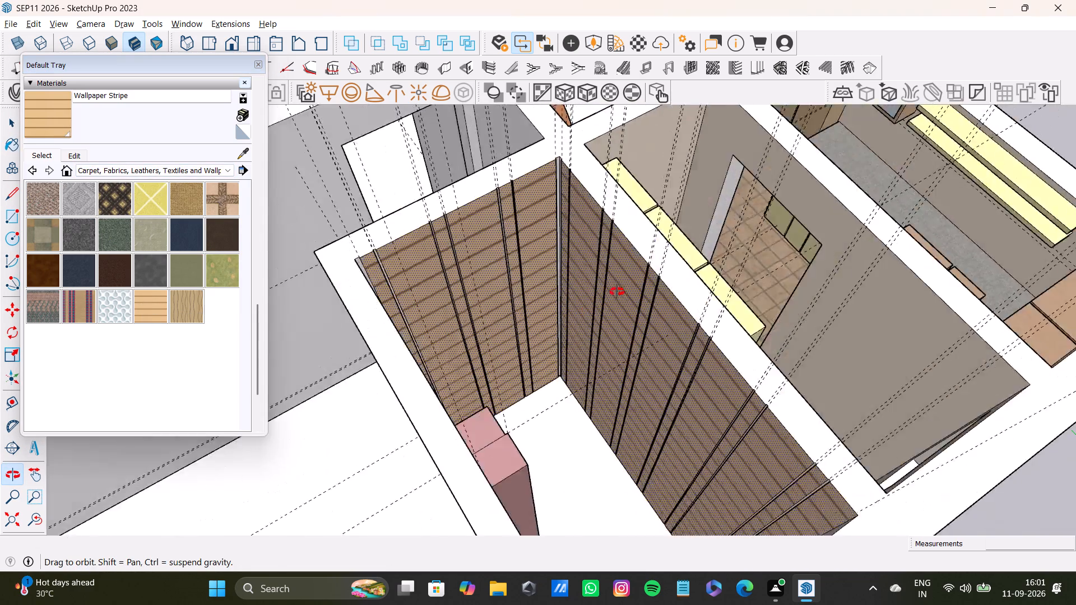
pyautogui.moveTo(617, 292); pyautogui.dragTo(501, 148, button='middle')
pyautogui.moveTo(417, 212); pyautogui.dragTo(641, 346, button='middle')
pyautogui.scroll(1, 512, 360)
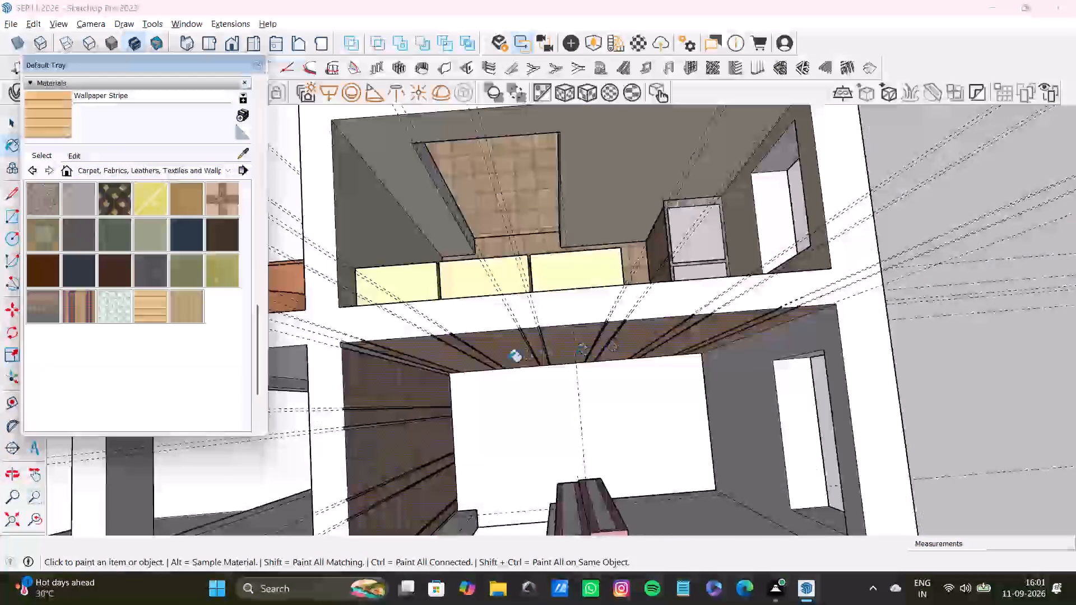
pyautogui.scroll(6, 508, 362)
pyautogui.moveTo(474, 374); pyautogui.dragTo(425, 316, button='middle')
pyautogui.scroll(-15, 421, 315)
pyautogui.keyDown('shift'); pyautogui.moveTo(478, 319); pyautogui.dragTo(466, 324, button='middle'); pyautogui.keyUp('shift')
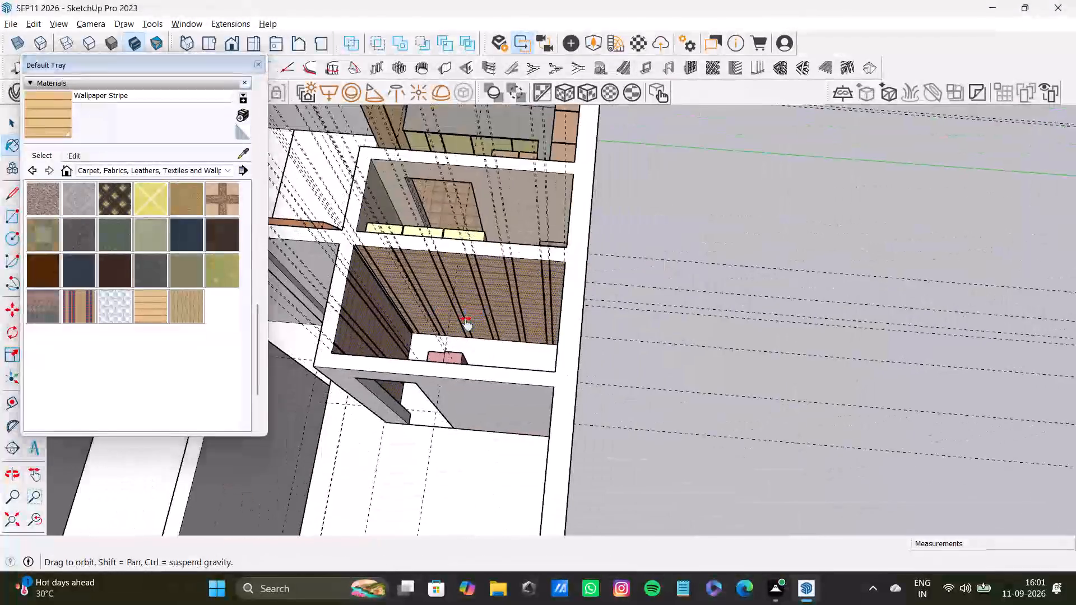
pyautogui.keyDown('shift'); pyautogui.moveTo(466, 324); pyautogui.dragTo(444, 333, button='middle'); pyautogui.keyUp('shift')
pyautogui.moveTo(480, 333); pyautogui.dragTo(203, 320, button='middle')
pyautogui.scroll(3, 378, 243)
pyautogui.keyDown('shift'); pyautogui.moveTo(409, 219); pyautogui.dragTo(448, 359, button='middle'); pyautogui.keyUp('shift')
pyautogui.moveTo(483, 356); pyautogui.dragTo(254, 316, button='middle')
pyautogui.scroll(3, 421, 243)
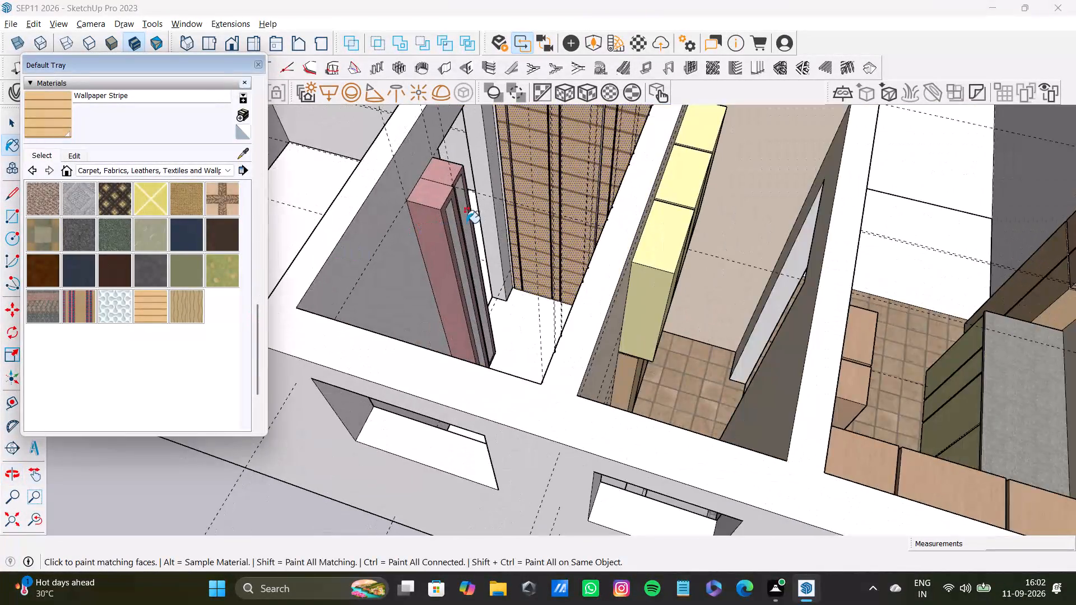
pyautogui.keyDown('shift'); pyautogui.moveTo(471, 212); pyautogui.dragTo(448, 394, button='middle'); pyautogui.keyUp('shift')
pyautogui.scroll(6, 459, 346)
# Add the end wall's unpainted edge face beside the door opening and the first groove's back and side faces to the selection.
pyautogui.press('space')
pyautogui.scroll(-4, 452, 178)
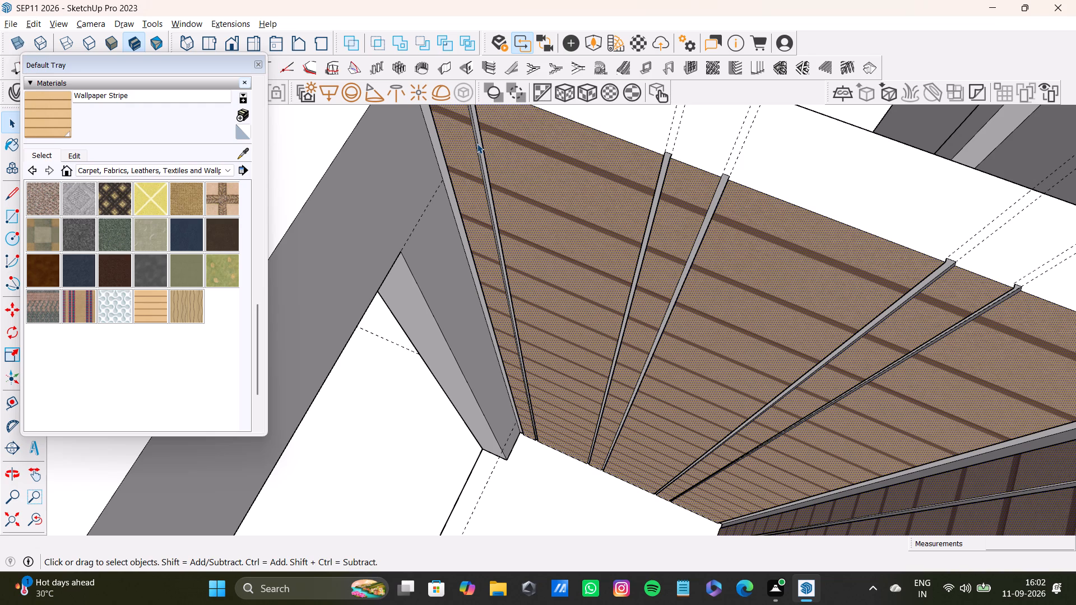
pyautogui.keyDown('shift'); pyautogui.moveTo(469, 155); pyautogui.dragTo(483, 245, button='middle'); pyautogui.keyUp('shift')
pyautogui.keyDown('shift'); pyautogui.scroll(9, 437, 192); pyautogui.keyUp('shift')
pyautogui.keyDown('shift'); pyautogui.click(426, 152); pyautogui.keyUp('shift')
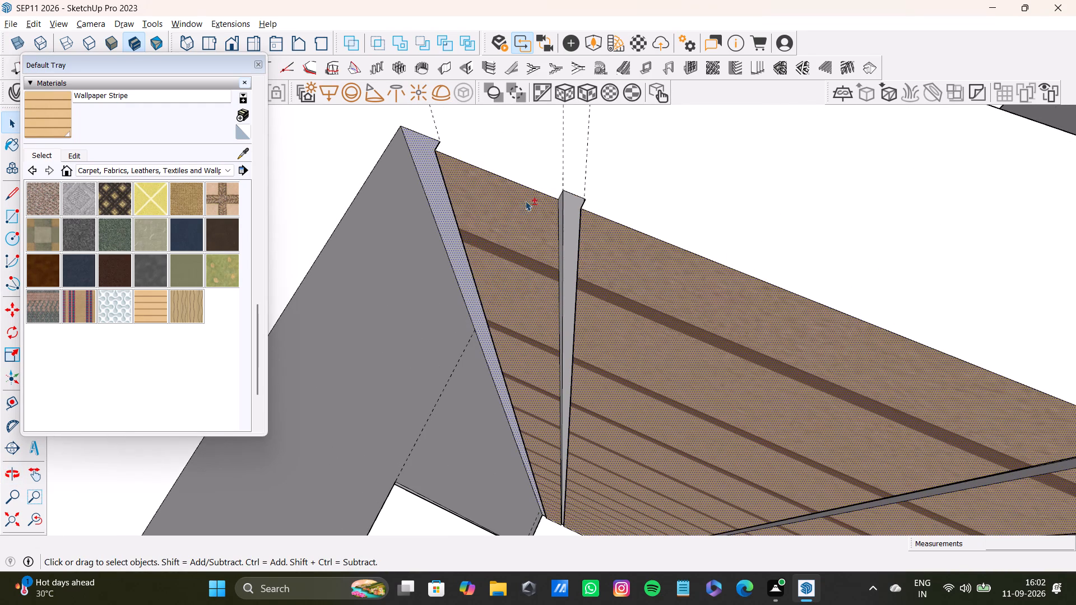
pyautogui.keyDown('shift'); pyautogui.click(571, 207); pyautogui.keyUp('shift')
pyautogui.keyDown('shift'); pyautogui.scroll(15, 569, 207); pyautogui.keyUp('shift')
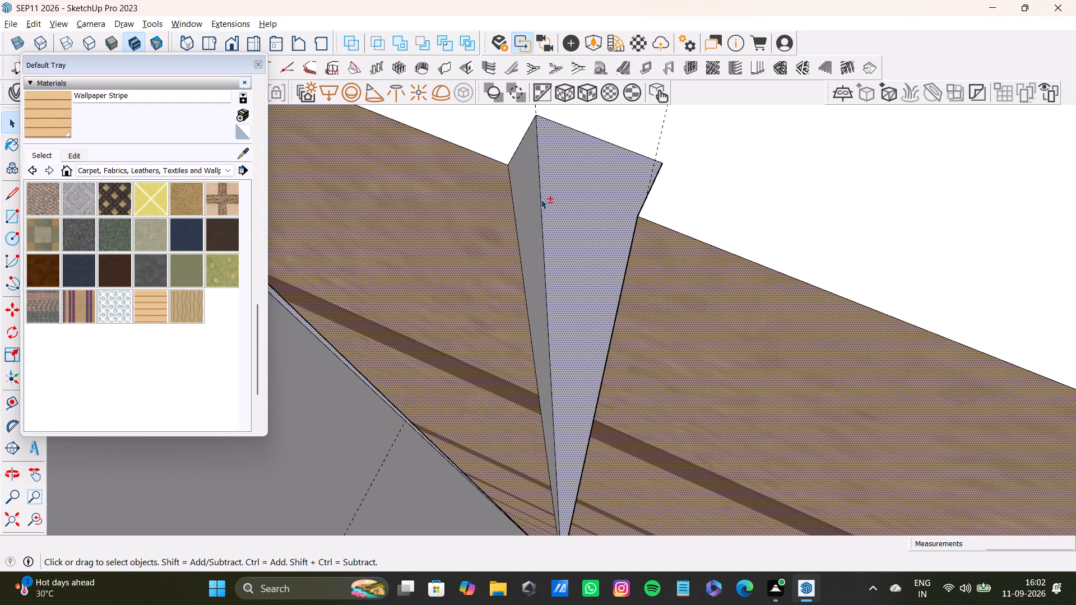
pyautogui.keyDown('shift'); pyautogui.click(533, 202); pyautogui.keyUp('shift')
pyautogui.keyDown('shift'); pyautogui.scroll(-13, 533, 204); pyautogui.keyUp('shift')
pyautogui.moveTo(532, 244); pyautogui.dragTo(713, 229, button='middle')
pyautogui.scroll(3, 617, 260)
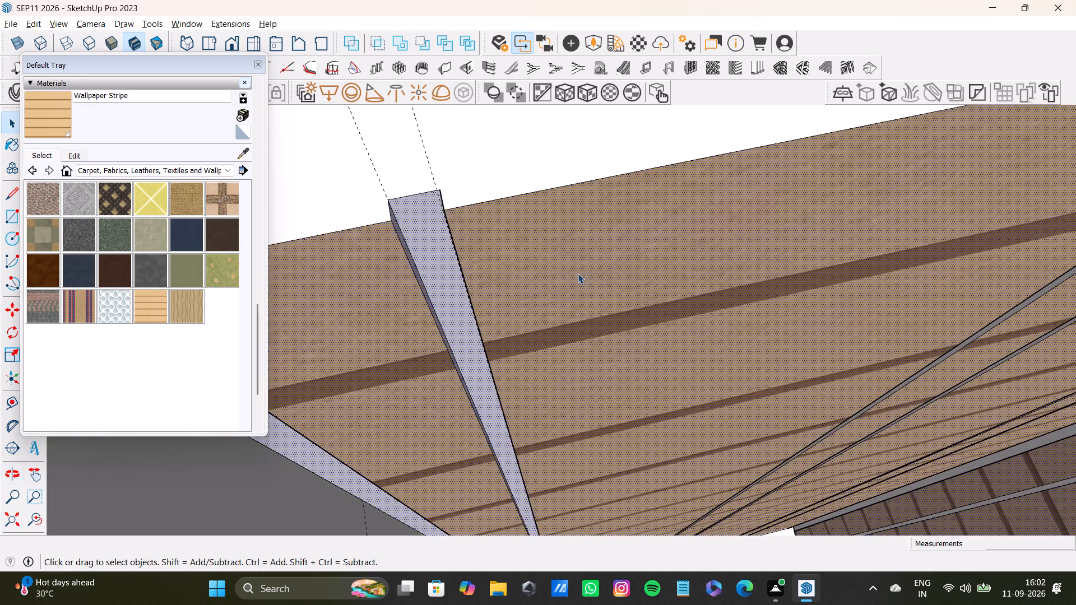
pyautogui.moveTo(536, 281); pyautogui.dragTo(695, 242, button='middle')
pyautogui.keyDown('shift'); pyautogui.scroll(3, 444, 319); pyautogui.keyUp('shift')
pyautogui.keyDown('shift'); pyautogui.click(398, 318); pyautogui.keyUp('shift')
pyautogui.keyDown('shift'); pyautogui.scroll(-13, 397, 312); pyautogui.keyUp('shift')
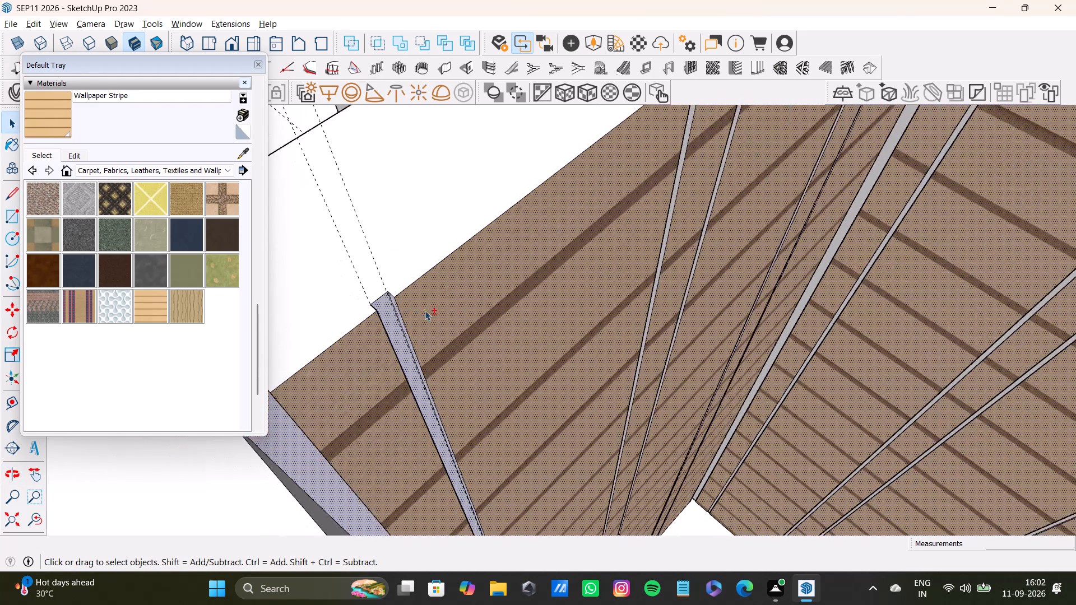
# Add the back face and both side faces of the end wall's second groove from the door opening to the selection.
pyautogui.keyDown('shift'); pyautogui.moveTo(495, 308); pyautogui.dragTo(407, 418, button='middle'); pyautogui.keyUp('shift')
pyautogui.keyDown('shift'); pyautogui.scroll(1, 526, 287); pyautogui.keyUp('shift')
pyautogui.keyDown('shift'); pyautogui.moveTo(526, 287); pyautogui.dragTo(383, 442, button='middle'); pyautogui.keyUp('shift')
pyautogui.keyDown('shift'); pyautogui.scroll(-1, 383, 436); pyautogui.keyUp('shift')
pyautogui.keyDown('shift'); pyautogui.scroll(10, 457, 305); pyautogui.keyUp('shift')
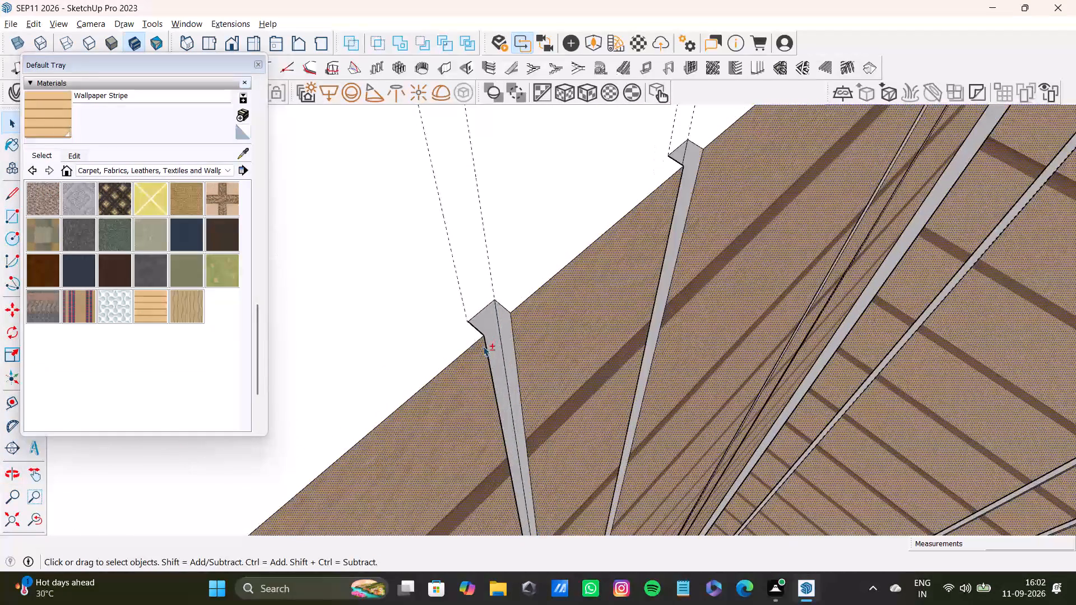
pyautogui.keyDown('shift'); pyautogui.scroll(3, 483, 346); pyautogui.keyUp('shift')
pyautogui.keyDown('shift'); pyautogui.click(484, 315); pyautogui.keyUp('shift')
pyautogui.keyDown('shift'); pyautogui.click(513, 309); pyautogui.keyUp('shift')
pyautogui.moveTo(542, 340); pyautogui.dragTo(227, 366, button='middle')
pyautogui.scroll(2, 481, 308)
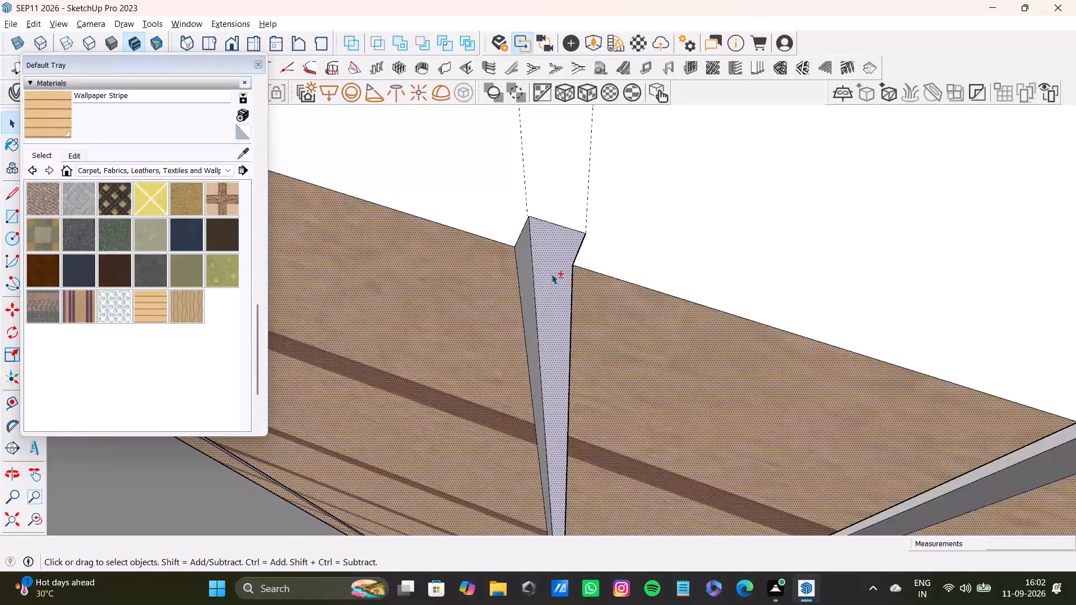
pyautogui.keyDown('shift'); pyautogui.click(523, 279); pyautogui.keyUp('shift')
# Add the back face and both side faces of the end wall's third groove to the selection.
pyautogui.keyDown('shift'); pyautogui.scroll(-9, 523, 279); pyautogui.keyUp('shift')
pyautogui.keyDown('shift'); pyautogui.scroll(7, 771, 357); pyautogui.keyUp('shift')
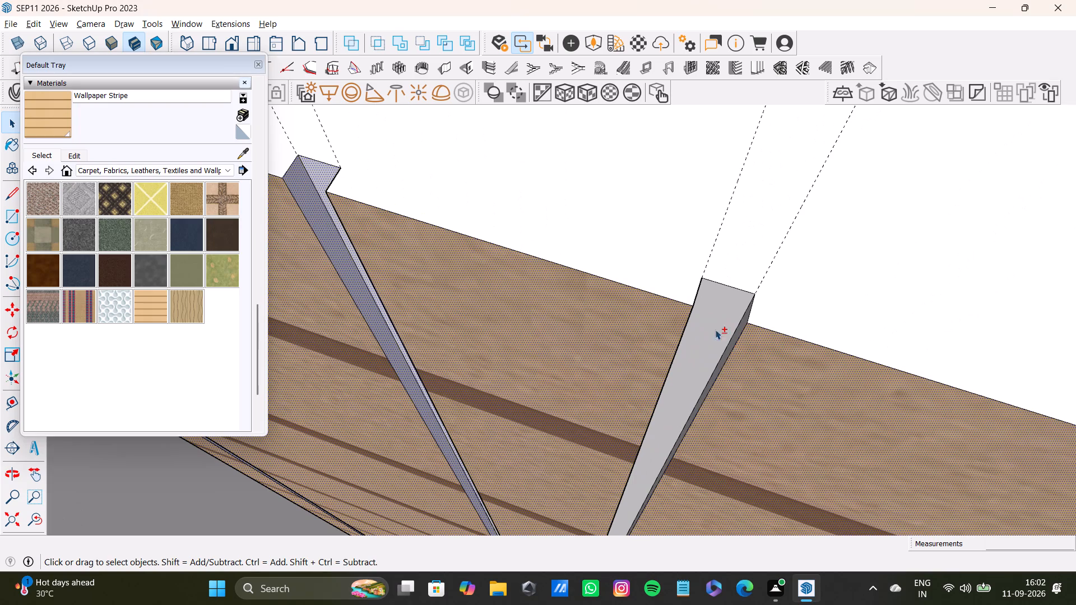
pyautogui.keyDown('shift'); pyautogui.click(718, 312); pyautogui.keyUp('shift')
pyautogui.moveTo(707, 378); pyautogui.dragTo(906, 375, button='middle')
pyautogui.keyDown('shift'); pyautogui.scroll(3, 651, 272); pyautogui.keyUp('shift')
pyautogui.keyDown('shift'); pyautogui.click(692, 257); pyautogui.keyUp('shift')
pyautogui.scroll(-4, 691, 264)
pyautogui.moveTo(698, 283); pyautogui.dragTo(461, 319, button='middle')
pyautogui.moveTo(537, 307); pyautogui.dragTo(425, 307, button='middle')
pyautogui.keyDown('shift'); pyautogui.scroll(3, 511, 290); pyautogui.keyUp('shift')
pyautogui.keyDown('shift'); pyautogui.click(544, 263); pyautogui.keyUp('shift')
# Add the back face and both side faces of the end wall's fourth groove to the selection.
pyautogui.keyDown('shift'); pyautogui.scroll(-2, 539, 267); pyautogui.keyUp('shift')
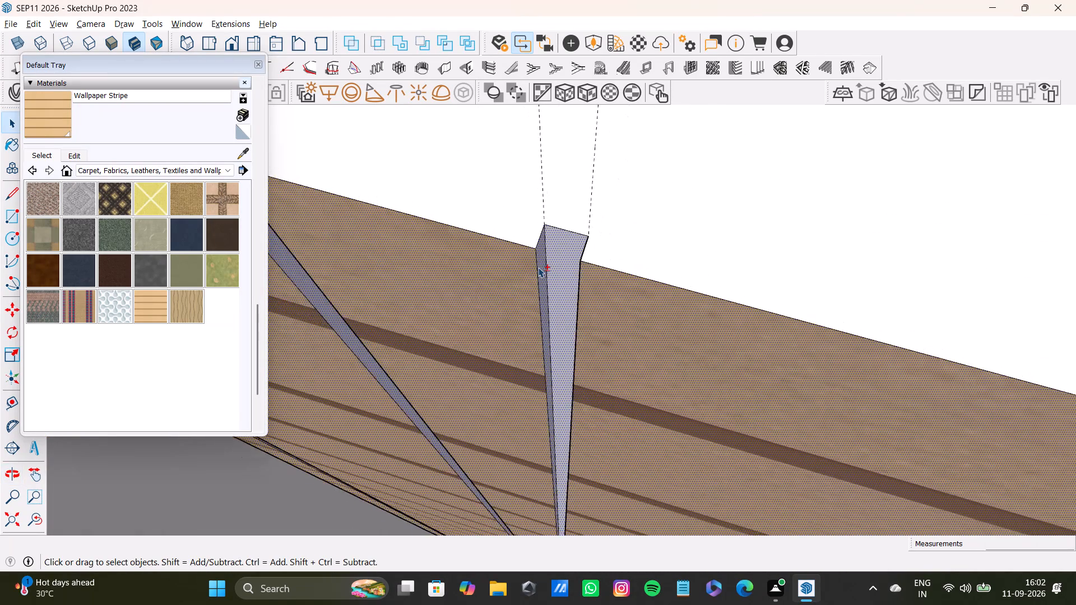
pyautogui.keyDown('shift'); pyautogui.scroll(-13, 538, 267); pyautogui.keyUp('shift')
pyautogui.keyDown('shift'); pyautogui.moveTo(595, 278); pyautogui.dragTo(383, 256, button='middle'); pyautogui.keyUp('shift')
pyautogui.keyDown('shift'); pyautogui.scroll(3, 817, 293); pyautogui.keyUp('shift')
pyautogui.keyDown('shift'); pyautogui.moveTo(814, 308); pyautogui.dragTo(641, 188, button='middle'); pyautogui.keyUp('shift')
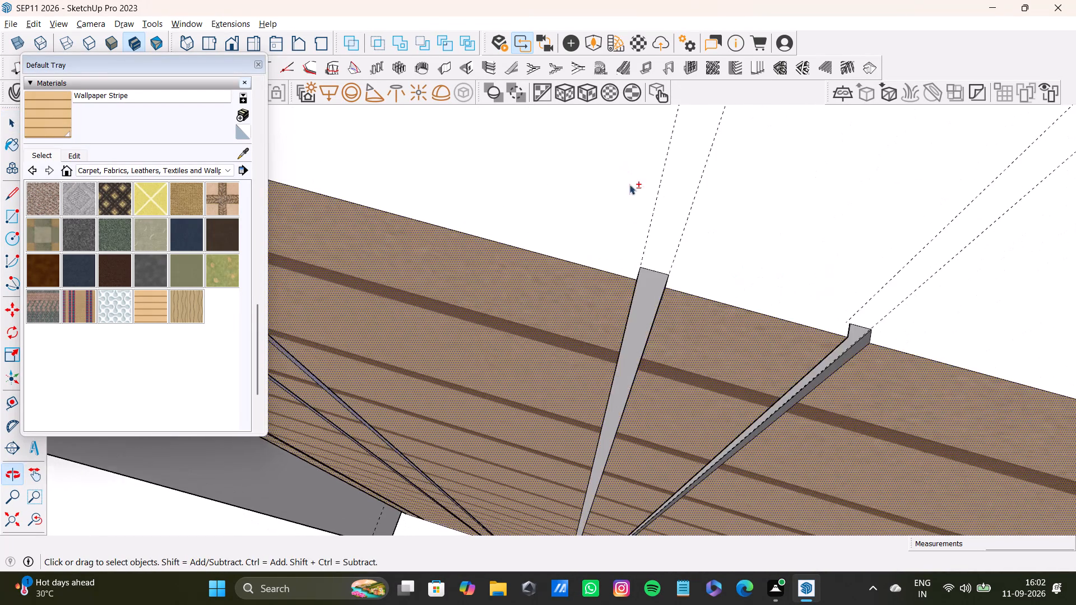
pyautogui.keyDown('shift'); pyautogui.scroll(3, 662, 237); pyautogui.keyUp('shift')
pyautogui.keyDown('shift'); pyautogui.moveTo(653, 295); pyautogui.dragTo(581, 127, button='middle'); pyautogui.keyUp('shift')
pyautogui.keyDown('shift'); pyautogui.scroll(3, 565, 122); pyautogui.keyUp('shift')
pyautogui.keyDown('shift'); pyautogui.click(574, 133); pyautogui.keyUp('shift')
pyautogui.keyDown('shift'); pyautogui.click(553, 158); pyautogui.keyUp('shift')
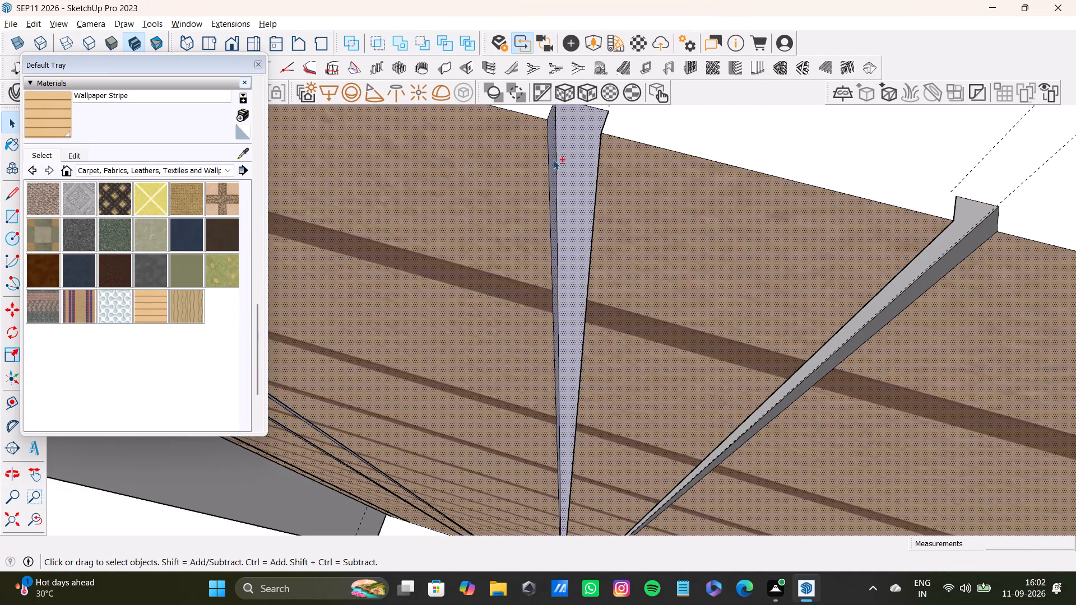
pyautogui.keyDown('shift'); pyautogui.scroll(-5, 563, 169); pyautogui.keyUp('shift')
pyautogui.moveTo(546, 190); pyautogui.dragTo(735, 195, button='middle')
pyautogui.keyDown('shift'); pyautogui.scroll(3, 622, 185); pyautogui.keyUp('shift')
pyautogui.keyDown('shift'); pyautogui.moveTo(520, 204); pyautogui.dragTo(588, 157, button='middle'); pyautogui.keyUp('shift')
pyautogui.moveTo(547, 204); pyautogui.dragTo(605, 193, button='middle')
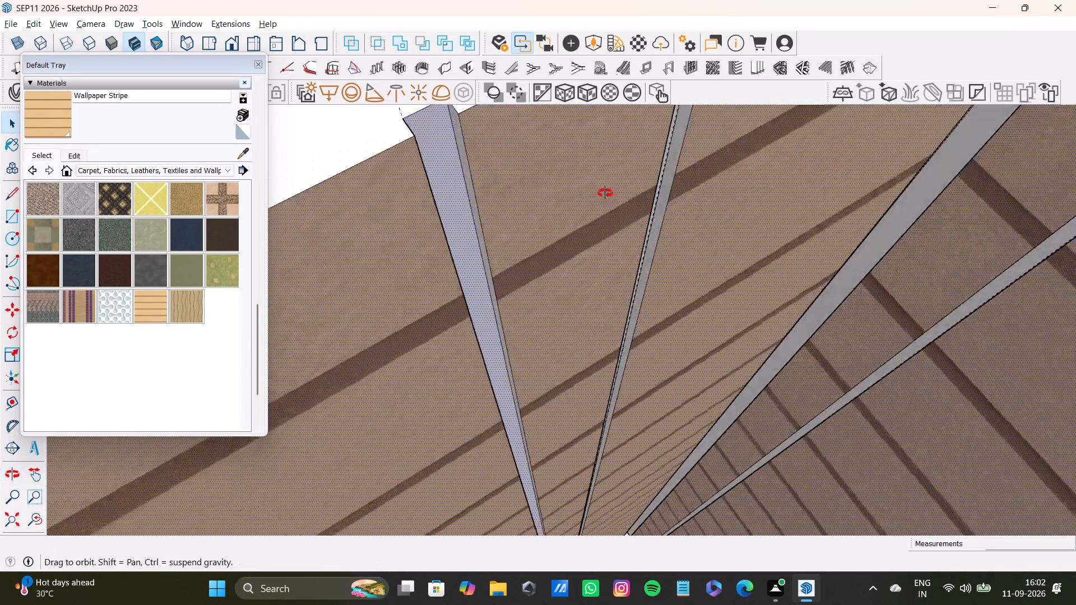
pyautogui.moveTo(605, 193); pyautogui.dragTo(660, 176, button='middle')
pyautogui.keyDown('shift'); pyautogui.click(426, 188); pyautogui.keyUp('shift')
# Add the back face and both side faces of the end wall's fifth groove, nearest the shared corner, to the selection.
pyautogui.keyDown('shift'); pyautogui.scroll(-3, 425, 188); pyautogui.keyUp('shift')
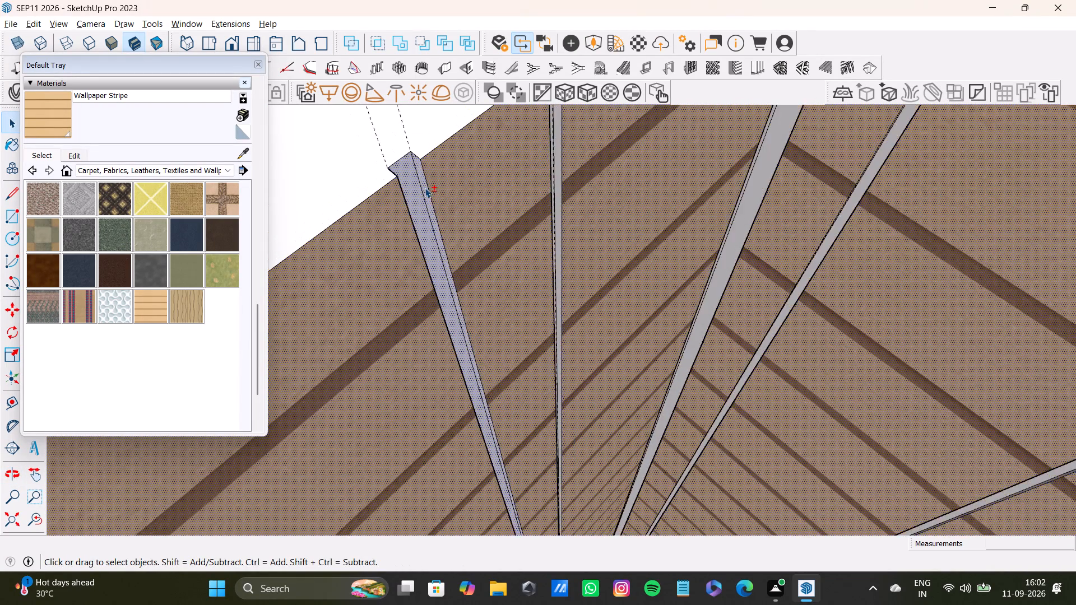
pyautogui.keyDown('shift'); pyautogui.scroll(-6, 425, 188); pyautogui.keyUp('shift')
pyautogui.keyDown('shift'); pyautogui.moveTo(505, 167); pyautogui.dragTo(497, 295, button='middle'); pyautogui.keyUp('shift')
pyautogui.keyDown('shift'); pyautogui.scroll(12, 507, 255); pyautogui.keyUp('shift')
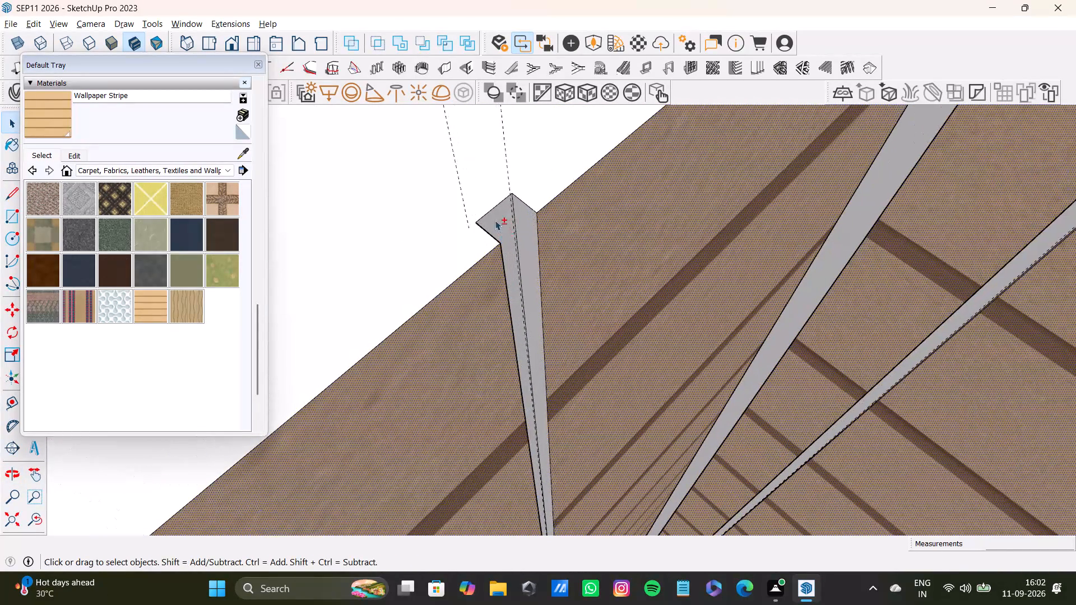
pyautogui.keyDown('shift'); pyautogui.click(495, 220); pyautogui.keyUp('shift')
pyautogui.keyDown('shift'); pyautogui.click(518, 218); pyautogui.keyUp('shift')
pyautogui.moveTo(573, 246); pyautogui.dragTo(288, 275, button='middle')
pyautogui.scroll(4, 542, 221)
pyautogui.moveTo(618, 244); pyautogui.dragTo(546, 255, button='middle')
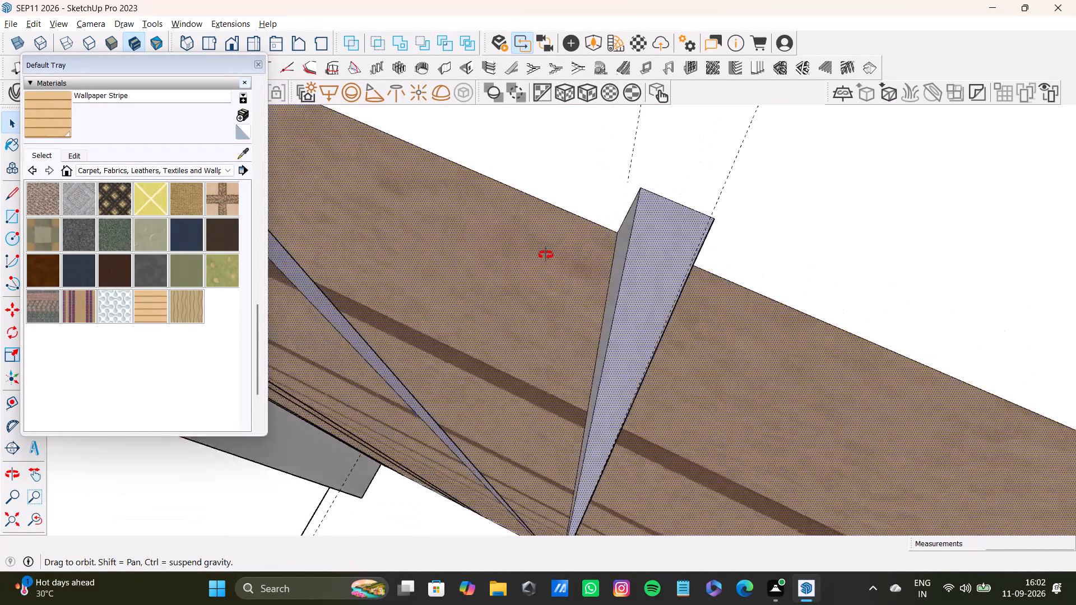
pyautogui.moveTo(546, 255); pyautogui.dragTo(531, 255, button='middle')
pyautogui.keyDown('shift'); pyautogui.click(628, 245); pyautogui.keyUp('shift')
# Add the two back faces of the corner groove between the end wall and the long wall to the selection.
pyautogui.keyDown('shift'); pyautogui.scroll(-9, 624, 260); pyautogui.keyUp('shift')
pyautogui.keyDown('shift'); pyautogui.moveTo(625, 264); pyautogui.dragTo(383, 155, button='middle'); pyautogui.keyUp('shift')
pyautogui.keyDown('shift'); pyautogui.scroll(-3, 452, 216); pyautogui.keyUp('shift')
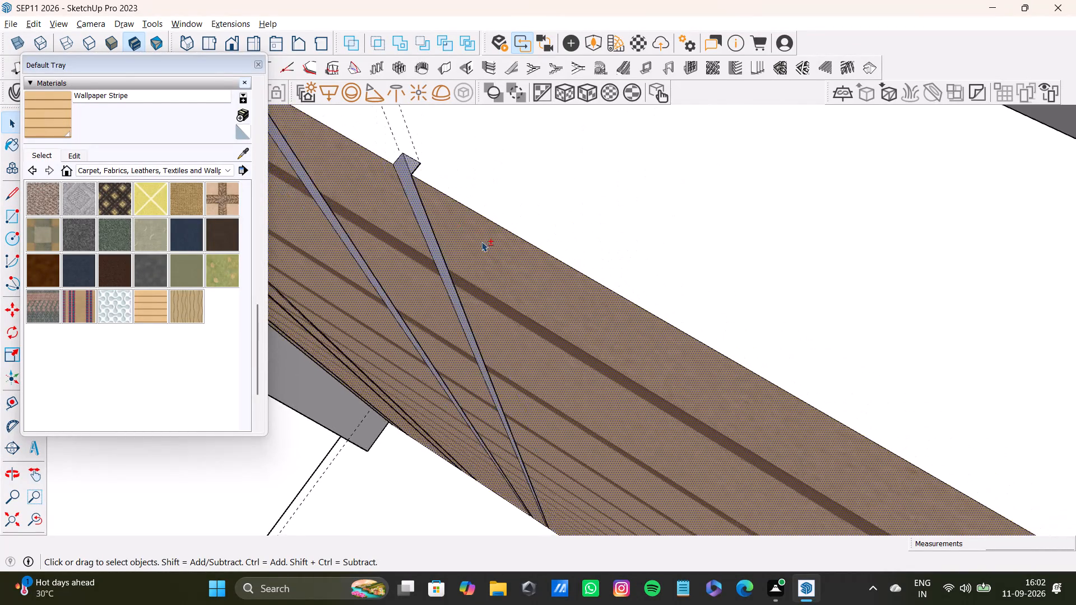
pyautogui.keyDown('shift'); pyautogui.scroll(-8, 481, 241); pyautogui.keyUp('shift')
pyautogui.keyDown('shift'); pyautogui.moveTo(519, 276); pyautogui.dragTo(495, 161, button='middle'); pyautogui.keyUp('shift')
pyautogui.scroll(2, 579, 276)
pyautogui.moveTo(579, 276); pyautogui.dragTo(745, 274, button='middle')
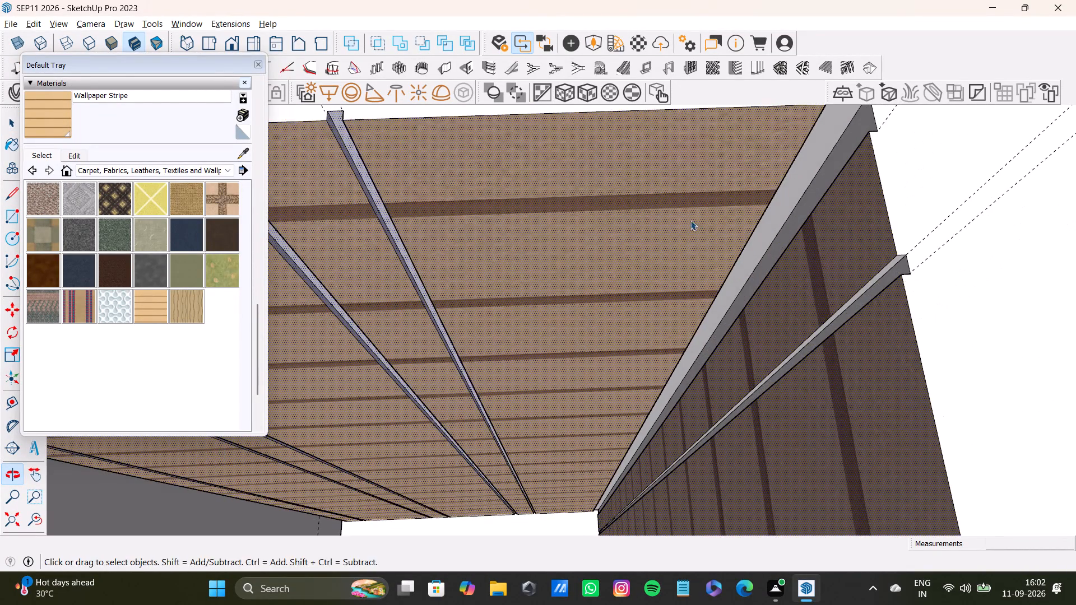
pyautogui.keyDown('shift'); pyautogui.moveTo(700, 202); pyautogui.dragTo(591, 320, button='middle'); pyautogui.keyUp('shift')
pyautogui.keyDown('shift'); pyautogui.scroll(3, 646, 285); pyautogui.keyUp('shift')
pyautogui.keyDown('shift'); pyautogui.click(724, 249); pyautogui.keyUp('shift')
pyautogui.keyDown('shift'); pyautogui.click(753, 261); pyautogui.keyUp('shift')
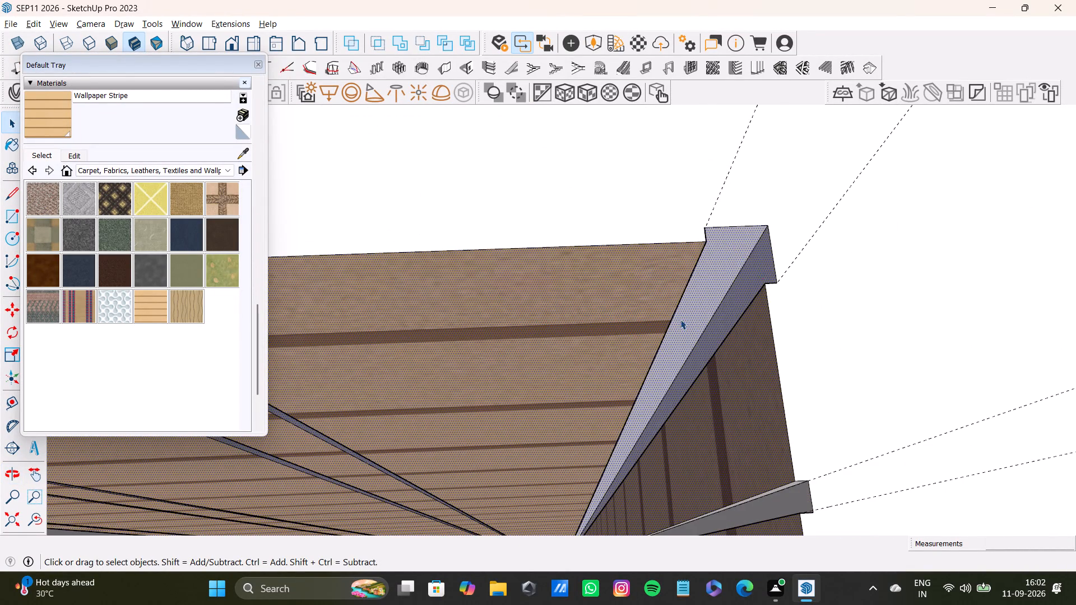
# Add the corner groove's narrow side faces, on the long wall side and the end wall side, to the selection.
pyautogui.moveTo(680, 324); pyautogui.dragTo(904, 351, button='middle')
pyautogui.keyDown('shift'); pyautogui.moveTo(609, 189); pyautogui.dragTo(498, 376, button='middle'); pyautogui.keyUp('shift')
pyautogui.moveTo(481, 378); pyautogui.dragTo(683, 304, button='middle')
pyautogui.scroll(3, 592, 298)
pyautogui.keyDown('shift'); pyautogui.moveTo(591, 299); pyautogui.dragTo(530, 372, button='middle'); pyautogui.keyUp('shift')
pyautogui.moveTo(536, 390); pyautogui.dragTo(711, 367, button='middle')
pyautogui.scroll(4, 711, 366)
pyautogui.keyDown('shift'); pyautogui.click(601, 324); pyautogui.keyUp('shift')
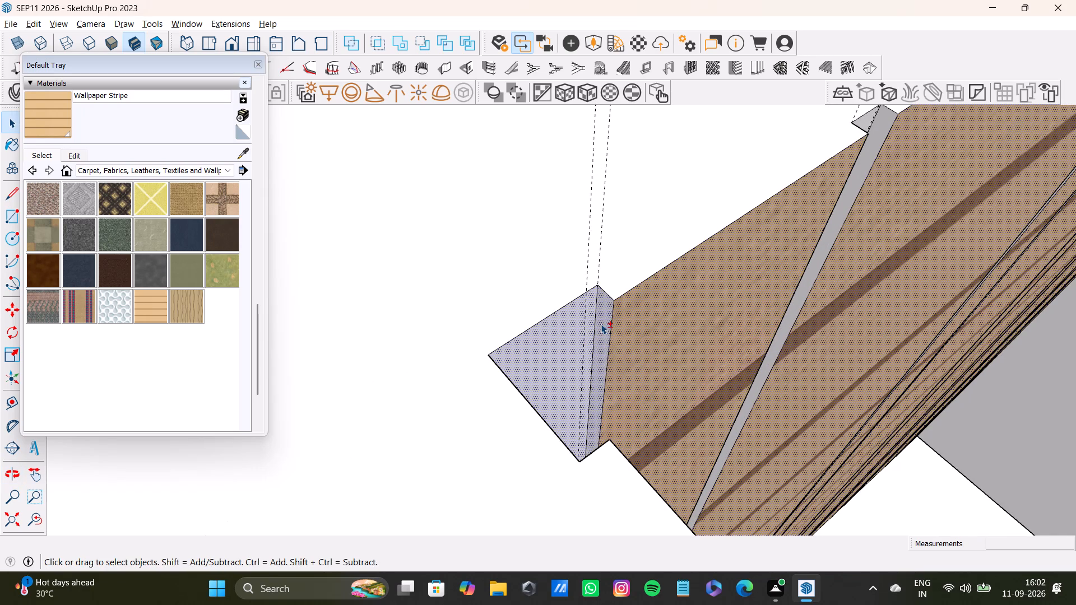
pyautogui.scroll(-4, 601, 324)
pyautogui.moveTo(644, 357); pyautogui.dragTo(236, 385, button='middle')
pyautogui.moveTo(535, 369); pyautogui.dragTo(332, 375, button='middle')
pyautogui.scroll(3, 461, 287)
pyautogui.keyDown('shift'); pyautogui.moveTo(525, 277); pyautogui.dragTo(529, 357, button='middle'); pyautogui.keyUp('shift')
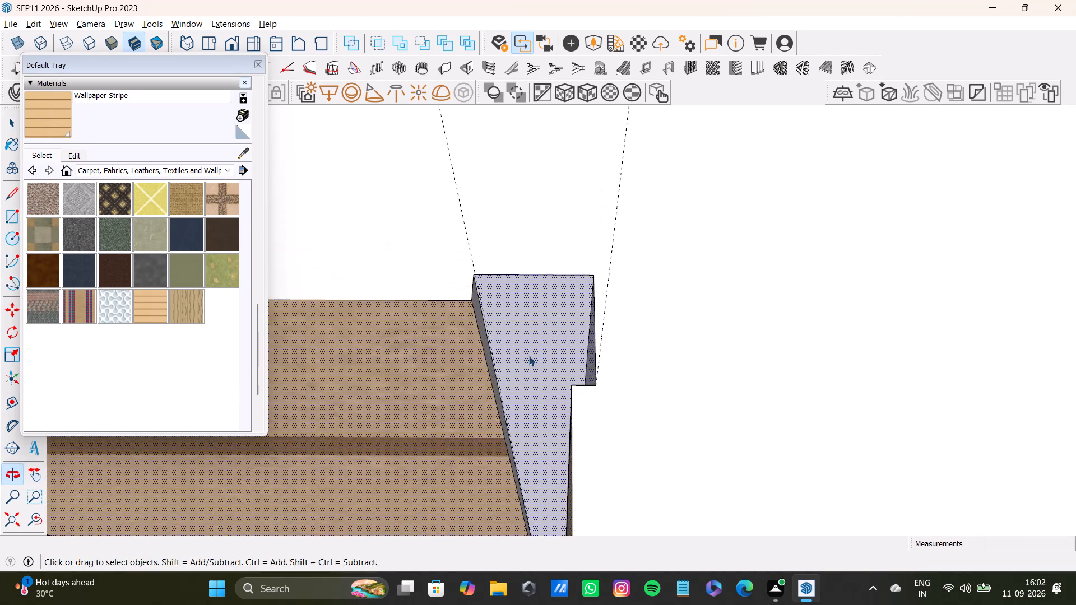
pyautogui.moveTo(523, 355); pyautogui.dragTo(394, 370, button='middle')
pyautogui.keyDown('shift'); pyautogui.scroll(2, 440, 295); pyautogui.keyUp('shift')
pyautogui.keyDown('shift'); pyautogui.click(492, 260); pyautogui.keyUp('shift')
# Add the back and side faces of the long wall's first groove from the shared corner to the selection.
pyautogui.keyDown('shift'); pyautogui.scroll(-8, 494, 271); pyautogui.keyUp('shift')
pyautogui.keyDown('shift'); pyautogui.moveTo(461, 351); pyautogui.dragTo(532, 254, button='middle'); pyautogui.keyUp('shift')
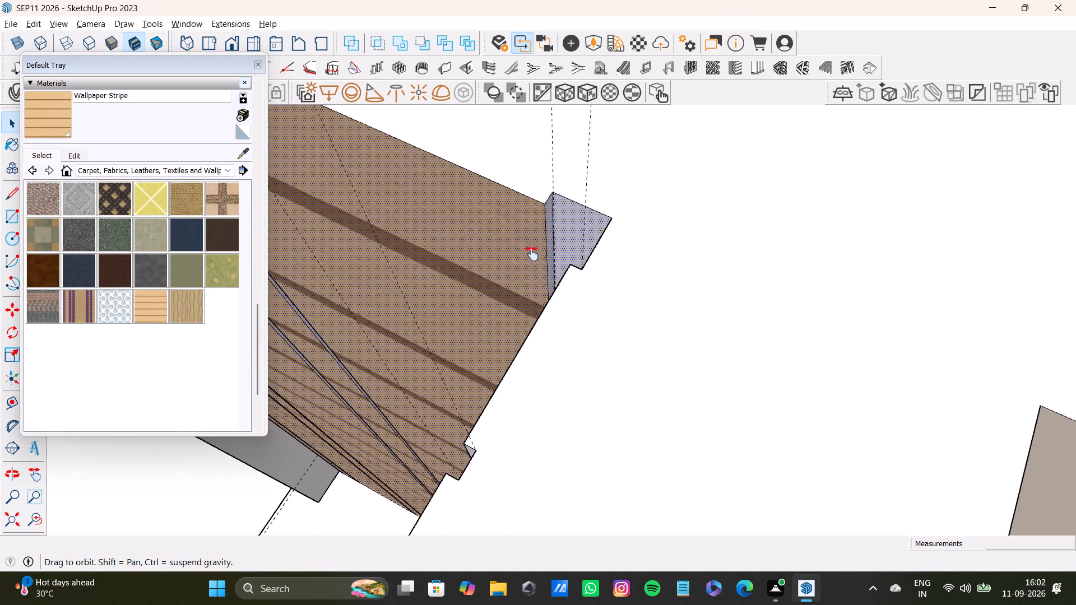
pyautogui.keyDown('shift'); pyautogui.moveTo(532, 254); pyautogui.dragTo(542, 235, button='middle'); pyautogui.keyUp('shift')
pyautogui.keyDown('shift'); pyautogui.scroll(-8, 520, 271); pyautogui.keyUp('shift')
pyautogui.moveTo(474, 325); pyautogui.dragTo(667, 304, button='middle')
pyautogui.scroll(3, 613, 311)
pyautogui.keyDown('shift'); pyautogui.moveTo(636, 273); pyautogui.dragTo(484, 350, button='middle'); pyautogui.keyUp('shift')
pyautogui.moveTo(483, 354); pyautogui.dragTo(658, 352, button='middle')
pyautogui.keyDown('shift'); pyautogui.moveTo(681, 230); pyautogui.dragTo(531, 315, button='middle'); pyautogui.keyUp('shift')
pyautogui.moveTo(527, 317); pyautogui.dragTo(624, 317, button='middle')
pyautogui.scroll(10, 624, 307)
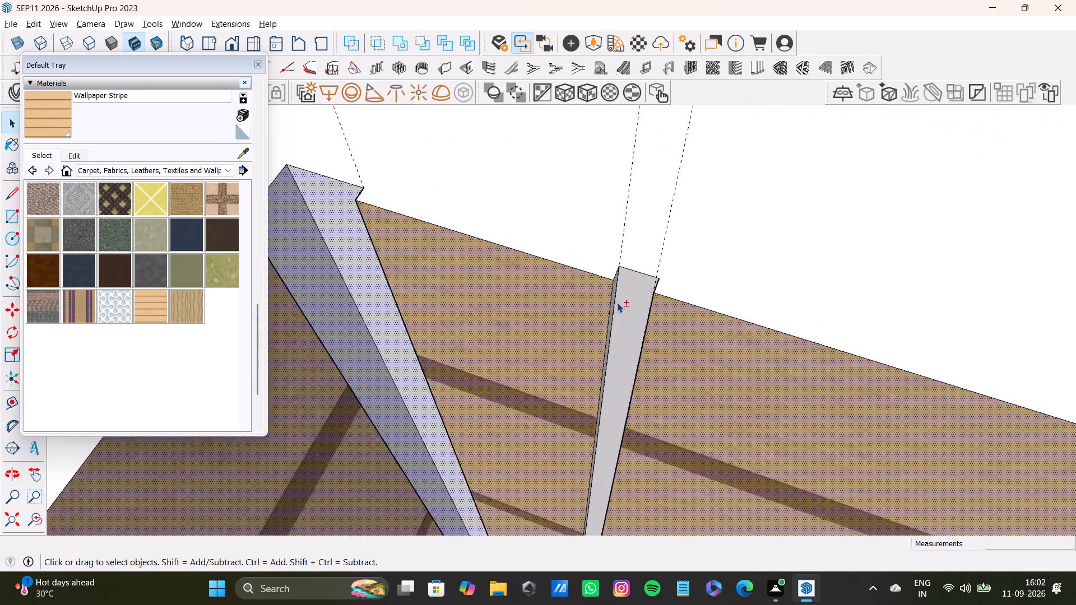
pyautogui.scroll(5, 617, 302)
pyautogui.keyDown('shift'); pyautogui.click(635, 294); pyautogui.keyUp('shift')
pyautogui.keyDown('shift'); pyautogui.scroll(8, 620, 282); pyautogui.keyUp('shift')
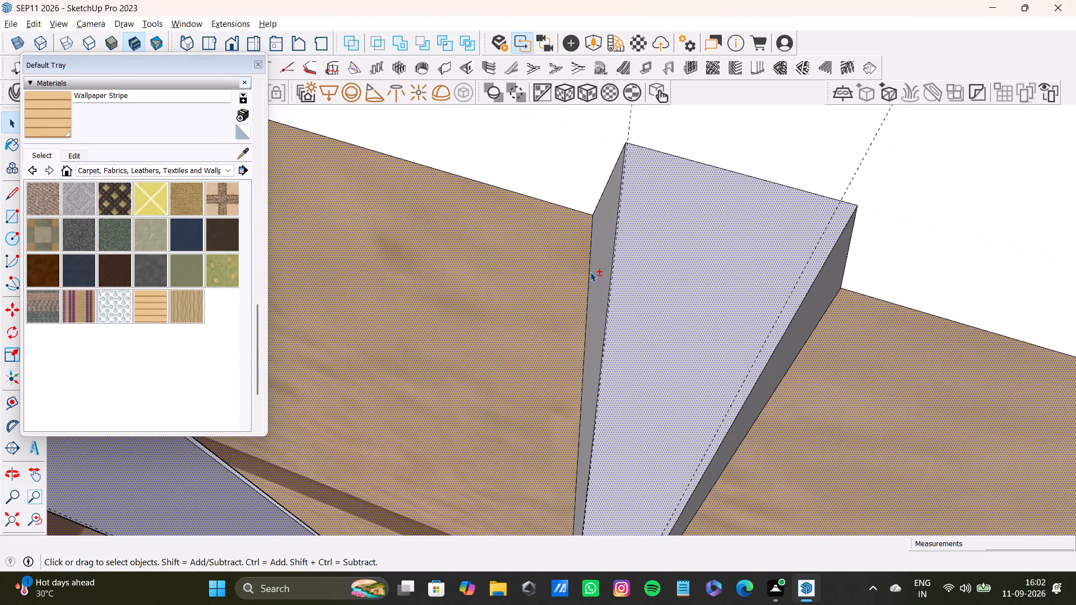
pyautogui.keyDown('shift'); pyautogui.click(590, 272); pyautogui.keyUp('shift')
pyautogui.keyDown('shift'); pyautogui.click(605, 282); pyautogui.keyUp('shift')
pyautogui.keyDown('shift'); pyautogui.scroll(-5, 601, 284); pyautogui.keyUp('shift')
pyautogui.moveTo(591, 288); pyautogui.dragTo(856, 328, button='middle')
pyautogui.keyDown('shift'); pyautogui.scroll(2, 616, 254); pyautogui.keyUp('shift')
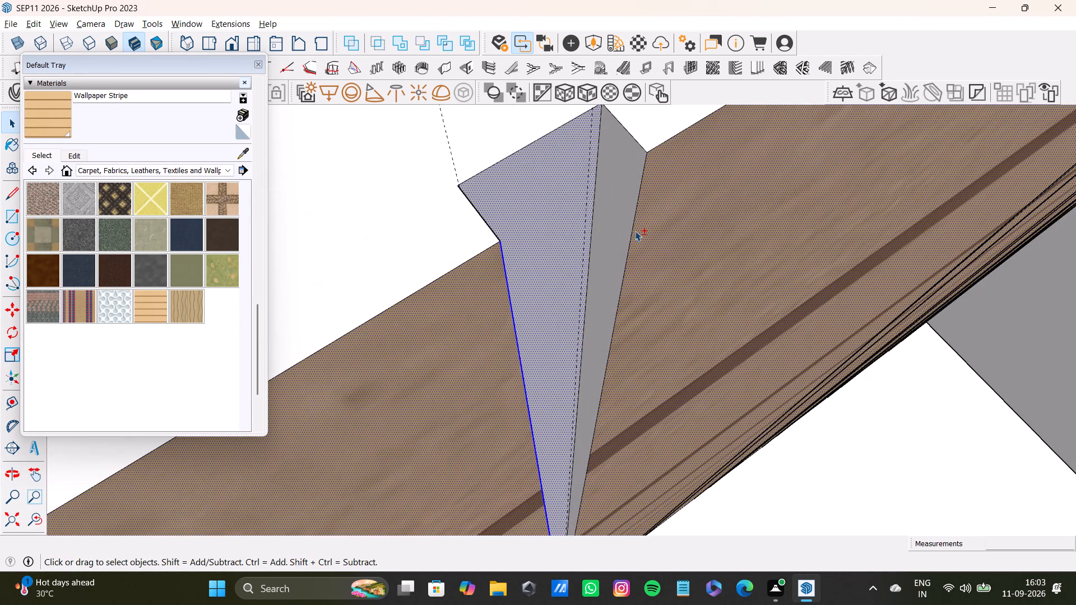
pyautogui.keyDown('shift'); pyautogui.click(607, 226); pyautogui.keyUp('shift')
# Remove all of the long wall's wallpapered panel faces from the selection, keeping the groove faces selected.
pyautogui.keyDown('shift'); pyautogui.scroll(-8, 605, 226); pyautogui.keyUp('shift')
pyautogui.keyDown('shift'); pyautogui.click(673, 233); pyautogui.keyUp('shift')
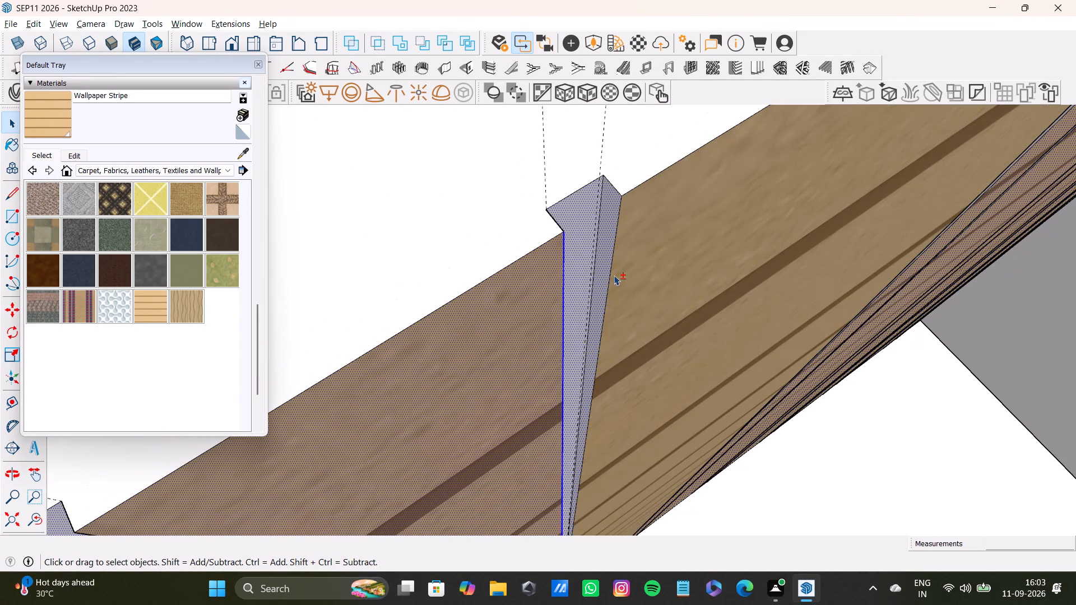
pyautogui.keyDown('shift'); pyautogui.click(386, 367); pyautogui.keyUp('shift')
pyautogui.keyDown('shift'); pyautogui.scroll(-18, 398, 364); pyautogui.keyUp('shift')
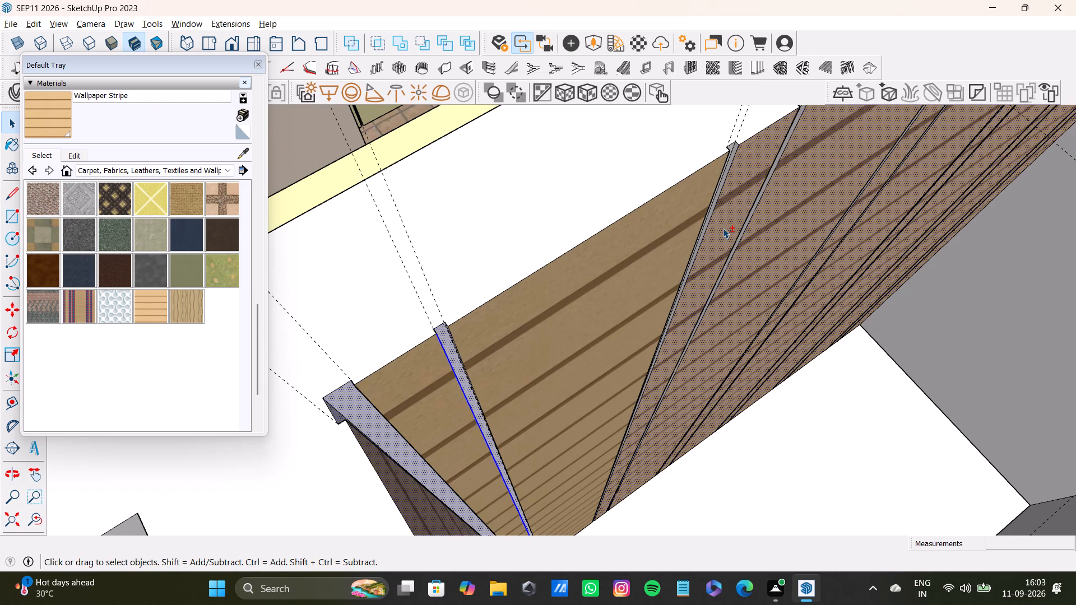
pyautogui.keyDown('shift'); pyautogui.click(723, 228); pyautogui.keyUp('shift')
pyautogui.keyDown('shift'); pyautogui.click(762, 217); pyautogui.keyUp('shift')
pyautogui.keyDown('shift'); pyautogui.moveTo(796, 208); pyautogui.dragTo(574, 364, button='middle'); pyautogui.keyUp('shift')
pyautogui.keyDown('shift'); pyautogui.click(732, 240); pyautogui.keyUp('shift')
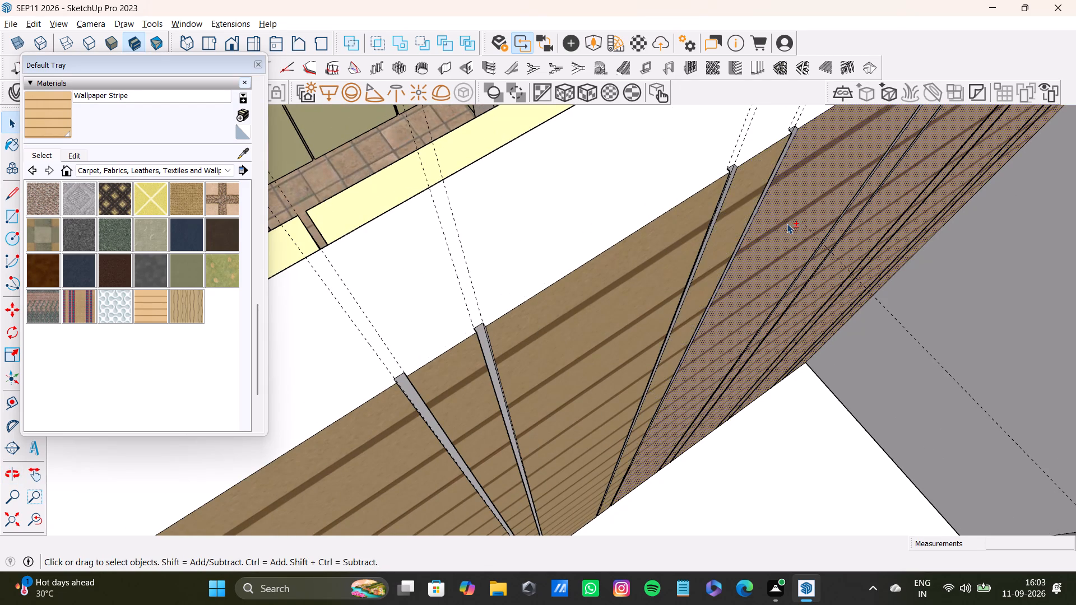
pyautogui.keyDown('shift'); pyautogui.click(787, 224); pyautogui.keyUp('shift')
pyautogui.keyDown('shift'); pyautogui.moveTo(786, 213); pyautogui.dragTo(555, 310, button='middle'); pyautogui.keyUp('shift')
pyautogui.keyDown('shift'); pyautogui.click(702, 225); pyautogui.keyUp('shift')
pyautogui.keyDown('shift'); pyautogui.click(782, 217); pyautogui.keyUp('shift')
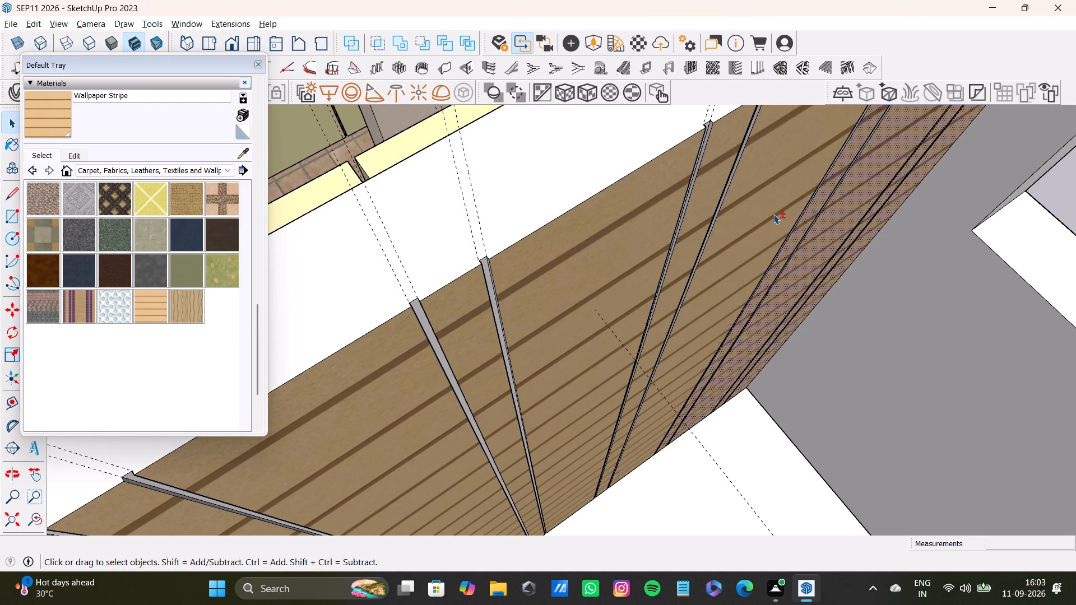
pyautogui.keyDown('shift'); pyautogui.moveTo(758, 210); pyautogui.dragTo(576, 234, button='middle'); pyautogui.keyUp('shift')
pyautogui.keyDown('shift'); pyautogui.click(685, 139); pyautogui.keyUp('shift')
pyautogui.keyDown('shift'); pyautogui.click(756, 142); pyautogui.keyUp('shift')
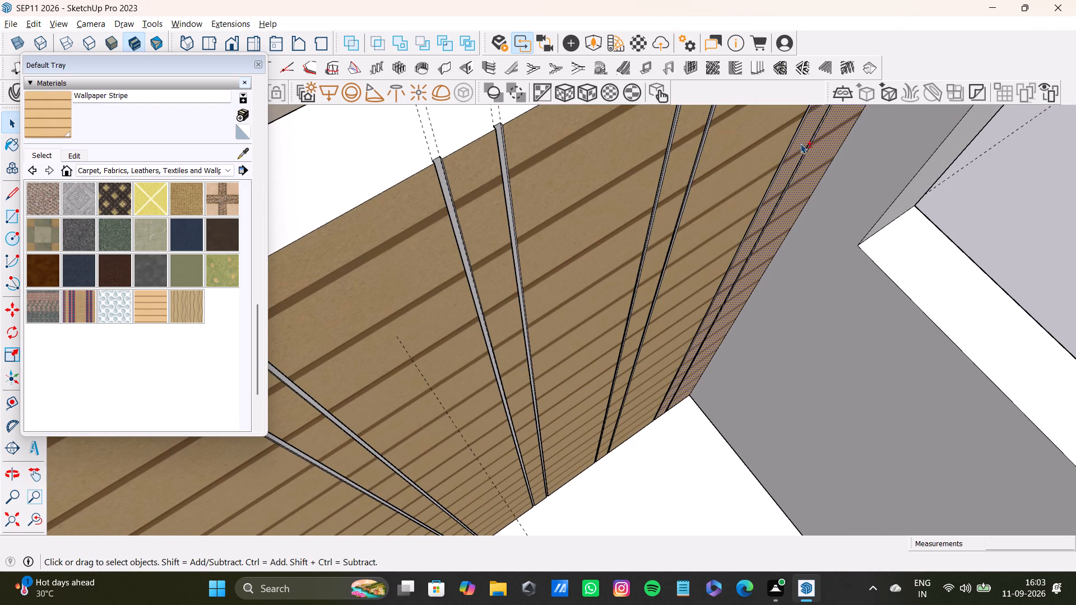
pyautogui.keyDown('shift'); pyautogui.click(799, 144); pyautogui.keyUp('shift')
pyautogui.keyDown('shift'); pyautogui.click(822, 141); pyautogui.keyUp('shift')
# Remove all six of the end wall's wallpapered panel faces from the selection, keeping its groove faces selected.
pyautogui.keyDown('shift'); pyautogui.scroll(-12, 768, 181); pyautogui.keyUp('shift')
pyautogui.moveTo(789, 263); pyautogui.dragTo(388, 290, button='middle')
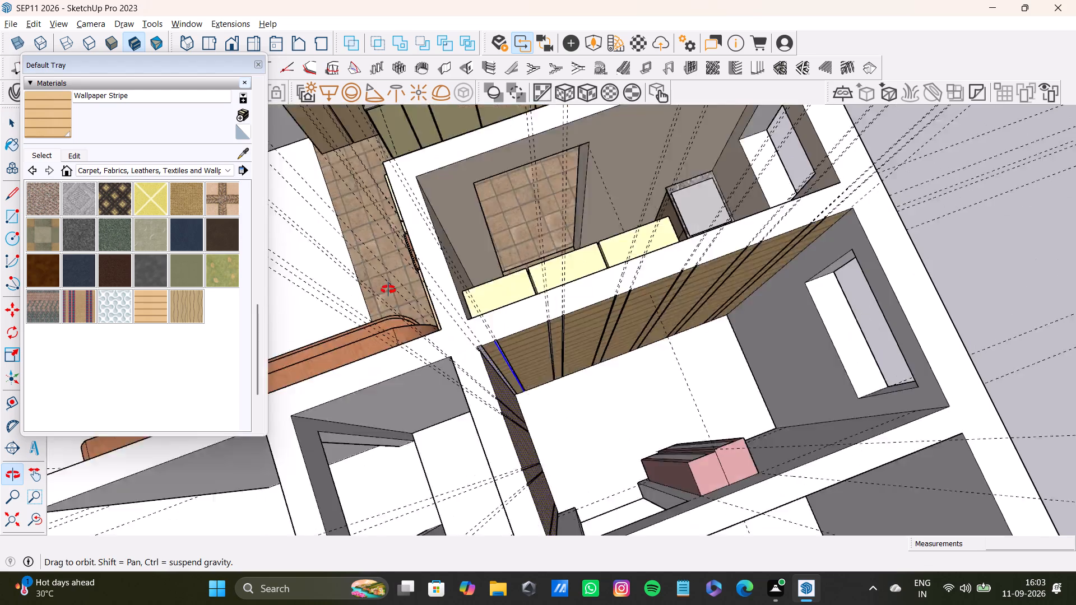
pyautogui.moveTo(388, 290); pyautogui.dragTo(377, 270, button='middle')
pyautogui.moveTo(695, 334); pyautogui.dragTo(257, 260, button='middle')
pyautogui.scroll(2, 384, 206)
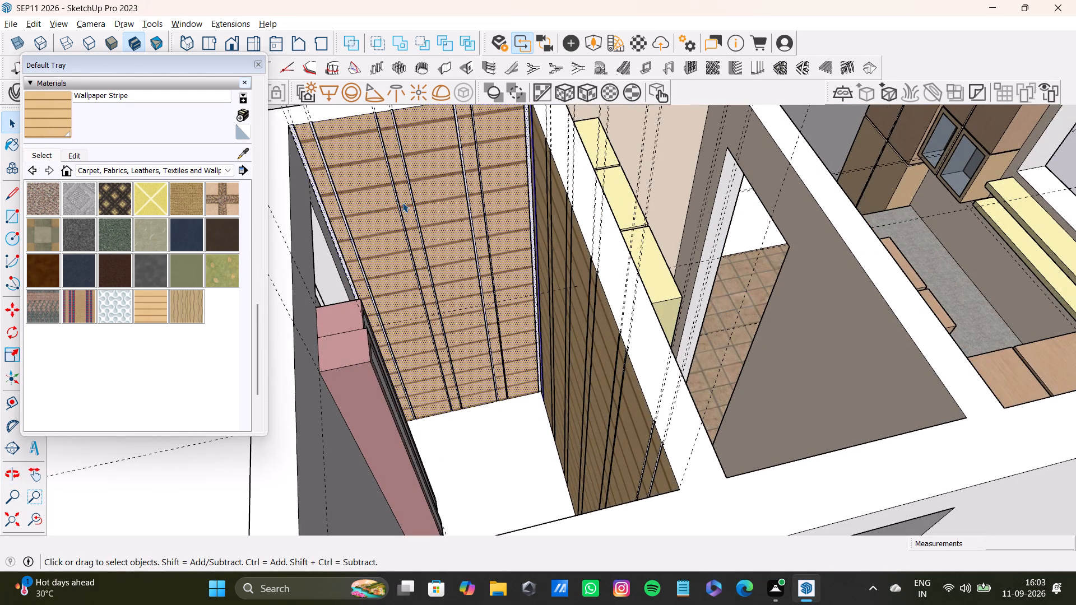
pyautogui.keyDown('shift'); pyautogui.moveTo(402, 202); pyautogui.dragTo(423, 290, button='middle'); pyautogui.keyUp('shift')
pyautogui.keyDown('shift'); pyautogui.scroll(7, 383, 276); pyautogui.keyUp('shift')
pyautogui.keyDown('shift'); pyautogui.click(306, 244); pyautogui.keyUp('shift')
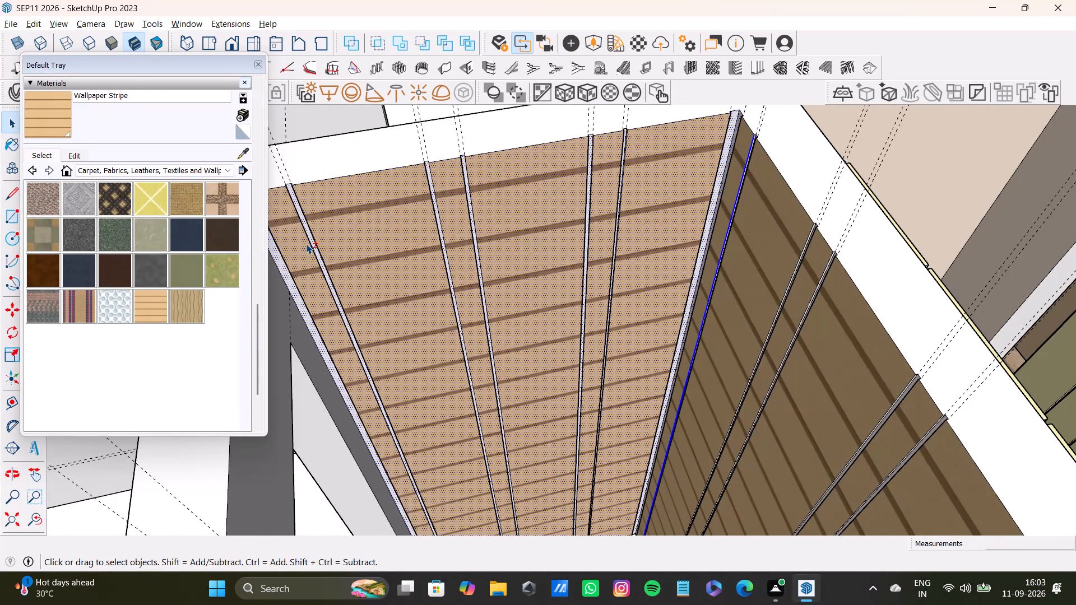
pyautogui.keyDown('shift'); pyautogui.click(364, 234); pyautogui.keyUp('shift')
pyautogui.keyDown('shift'); pyautogui.click(458, 227); pyautogui.keyUp('shift')
pyautogui.keyDown('shift'); pyautogui.click(518, 218); pyautogui.keyUp('shift')
pyautogui.keyDown('shift'); pyautogui.click(601, 199); pyautogui.keyUp('shift')
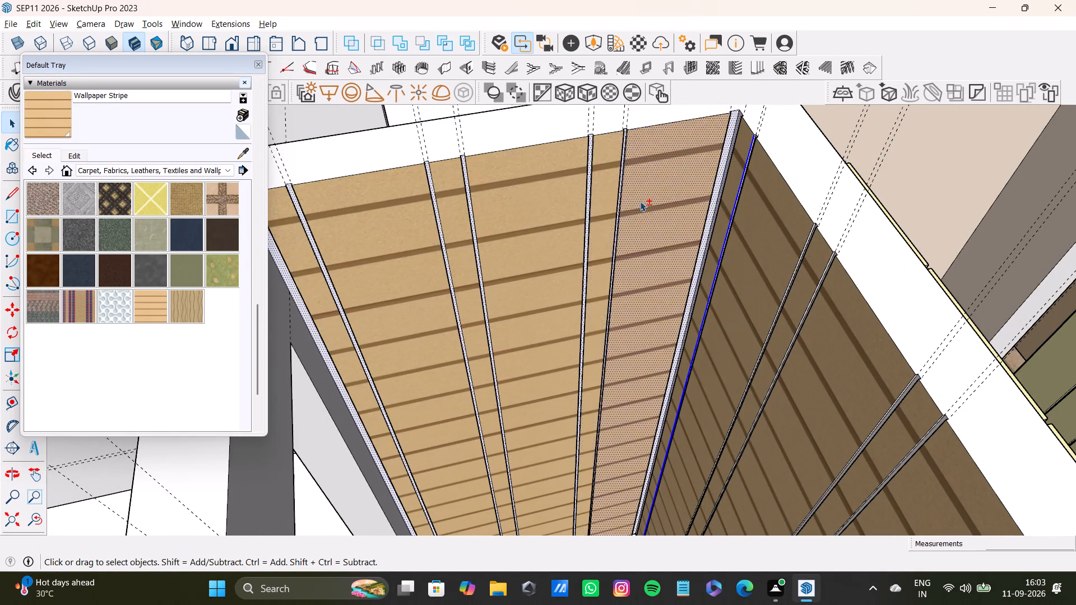
pyautogui.keyDown('shift'); pyautogui.click(647, 196); pyautogui.keyUp('shift')
# Add the back face and both side faces of the long wall's second groove from the shared corner to the selection.
pyautogui.keyDown('shift'); pyautogui.moveTo(680, 193); pyautogui.dragTo(494, 244, button='middle'); pyautogui.keyUp('shift')
pyautogui.moveTo(466, 285); pyautogui.dragTo(811, 281, button='middle')
pyautogui.keyDown('shift'); pyautogui.moveTo(797, 210); pyautogui.dragTo(518, 267, button='middle'); pyautogui.keyUp('shift')
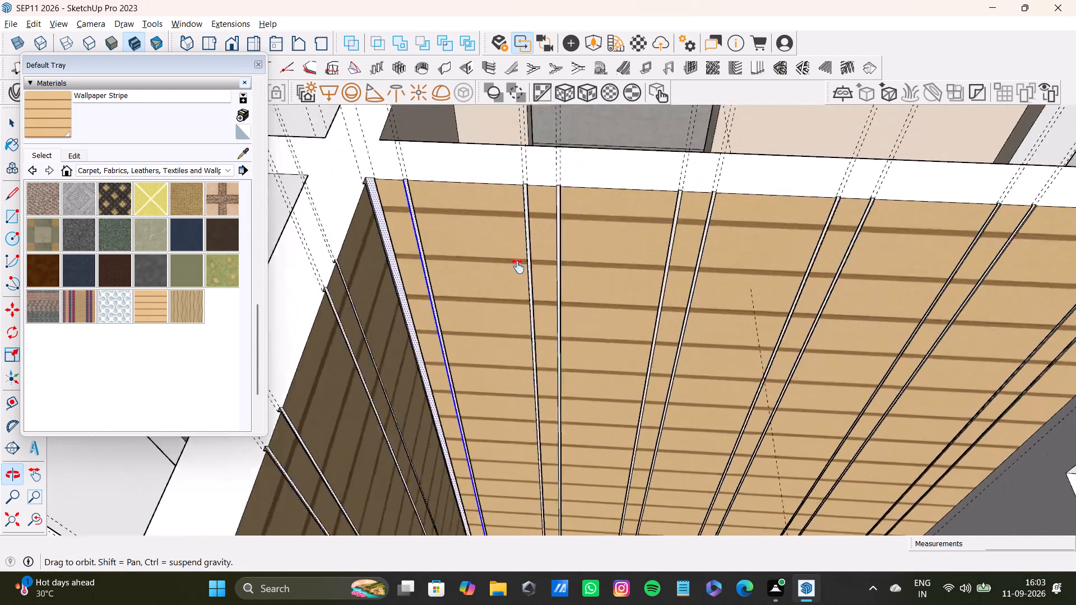
pyautogui.keyDown('shift'); pyautogui.moveTo(518, 267); pyautogui.dragTo(485, 291, button='middle'); pyautogui.keyUp('shift')
pyautogui.scroll(7, 514, 290)
pyautogui.keyDown('shift'); pyautogui.moveTo(499, 253); pyautogui.dragTo(771, 241, button='middle'); pyautogui.keyUp('shift')
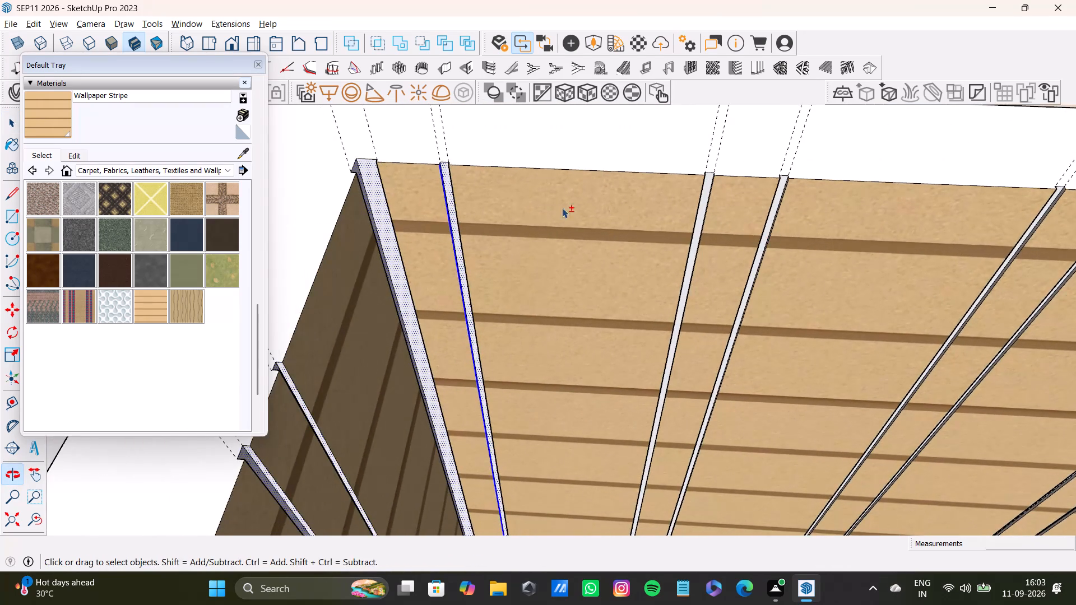
pyautogui.keyDown('shift'); pyautogui.scroll(5, 535, 198); pyautogui.keyUp('shift')
pyautogui.keyDown('shift'); pyautogui.moveTo(780, 192); pyautogui.dragTo(603, 289, button='middle'); pyautogui.keyUp('shift')
pyautogui.keyDown('shift'); pyautogui.scroll(13, 525, 264); pyautogui.keyUp('shift')
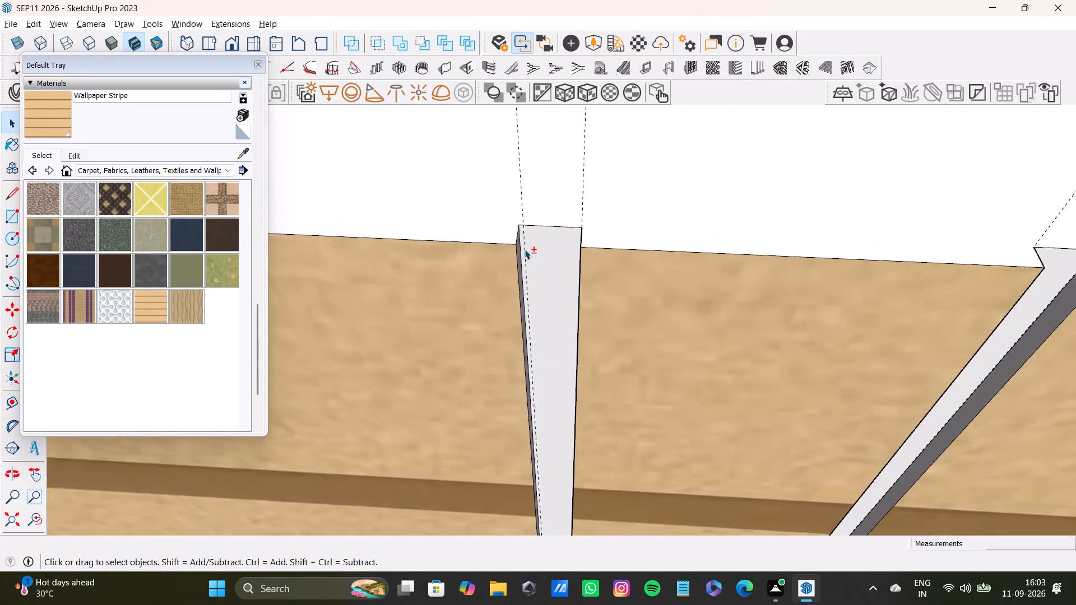
pyautogui.keyDown('shift'); pyautogui.scroll(8, 525, 249); pyautogui.keyUp('shift')
pyautogui.keyDown('shift'); pyautogui.click(568, 227); pyautogui.keyUp('shift')
pyautogui.keyDown('shift'); pyautogui.click(513, 253); pyautogui.keyUp('shift')
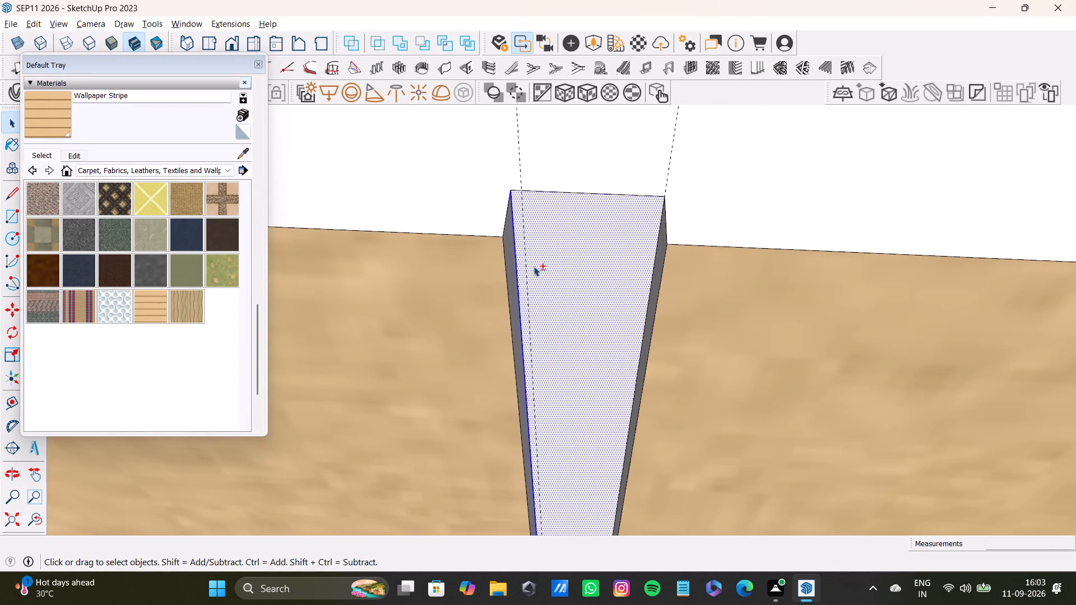
pyautogui.moveTo(619, 304); pyautogui.dragTo(751, 313, button='middle')
pyautogui.keyDown('shift'); pyautogui.click(622, 261); pyautogui.keyUp('shift')
pyautogui.moveTo(742, 306); pyautogui.dragTo(394, 338, button='middle')
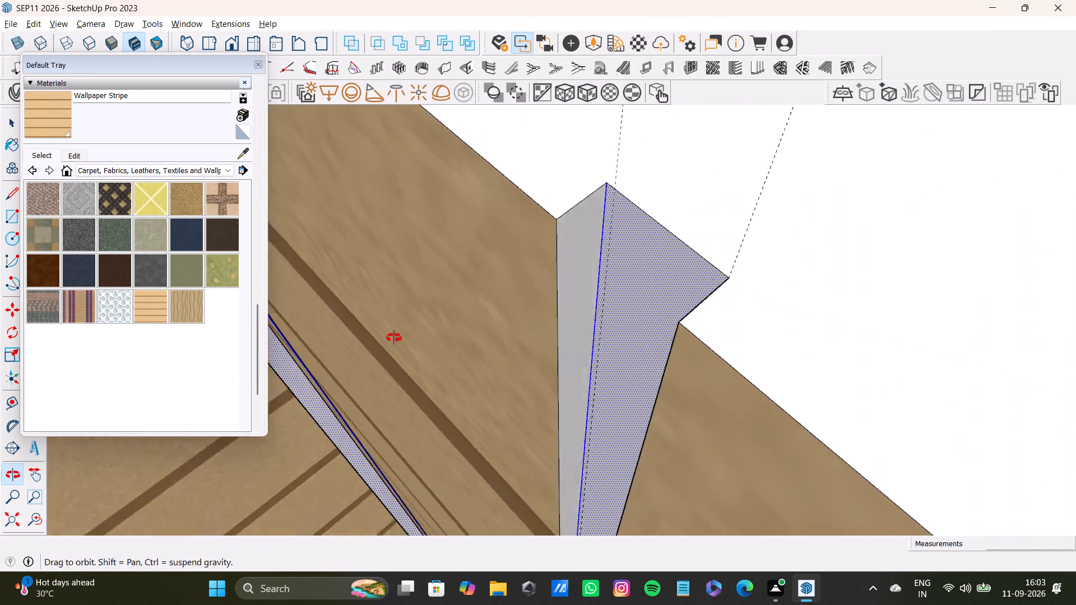
pyautogui.moveTo(394, 338); pyautogui.dragTo(381, 319, button='middle')
pyautogui.keyDown('shift'); pyautogui.scroll(2, 573, 272); pyautogui.keyUp('shift')
pyautogui.keyDown('shift'); pyautogui.click(580, 264); pyautogui.keyUp('shift')
# Add the back face and both side faces of the long wall's third groove from the shared corner to the selection.
pyautogui.keyDown('shift'); pyautogui.scroll(-17, 580, 264); pyautogui.keyUp('shift')
pyautogui.keyDown('shift'); pyautogui.moveTo(578, 266); pyautogui.dragTo(484, 117, button='middle'); pyautogui.keyUp('shift')
pyautogui.keyDown('shift'); pyautogui.scroll(9, 633, 302); pyautogui.keyUp('shift')
pyautogui.keyDown('shift'); pyautogui.click(695, 281); pyautogui.keyUp('shift')
pyautogui.keyDown('shift'); pyautogui.click(732, 289); pyautogui.keyUp('shift')
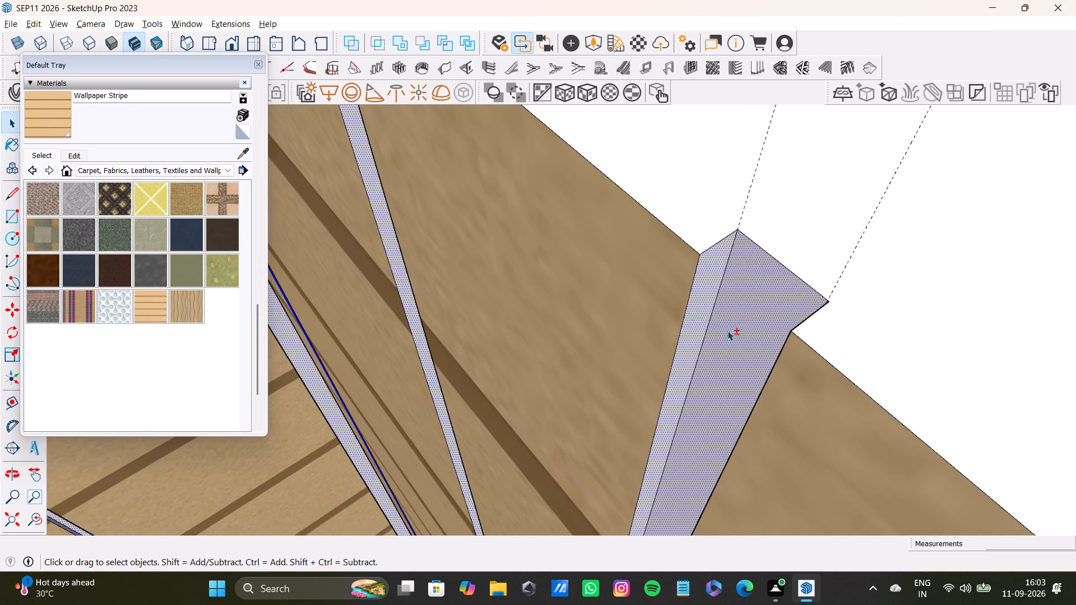
pyautogui.scroll(-2, 727, 331)
pyautogui.moveTo(708, 371); pyautogui.dragTo(928, 374, button='middle')
pyautogui.scroll(3, 609, 244)
pyautogui.moveTo(607, 273); pyautogui.dragTo(769, 282, button='middle')
pyautogui.scroll(3, 571, 180)
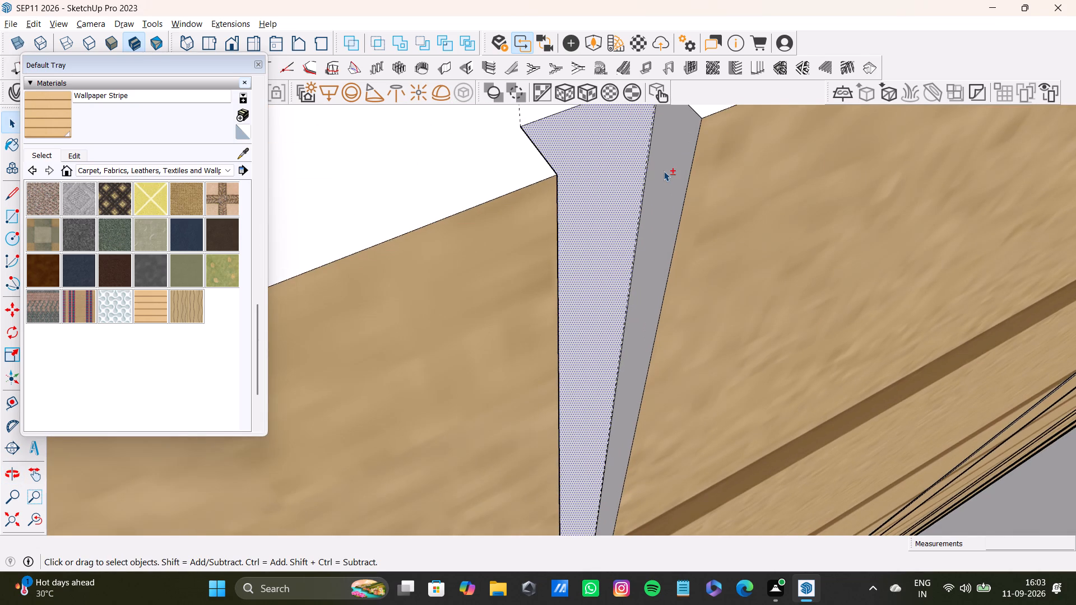
pyautogui.keyDown('shift'); pyautogui.click(664, 171); pyautogui.keyUp('shift')
# Add the back face and both side faces of the long wall's fourth groove from the shared corner to the selection.
pyautogui.keyDown('shift'); pyautogui.scroll(-20, 654, 179); pyautogui.keyUp('shift')
pyautogui.keyDown('shift'); pyautogui.scroll(-5, 654, 179); pyautogui.keyUp('shift')
pyautogui.keyDown('shift'); pyautogui.scroll(1, 709, 185); pyautogui.keyUp('shift')
pyautogui.keyDown('shift'); pyautogui.moveTo(709, 185); pyautogui.dragTo(422, 342, button='middle'); pyautogui.keyUp('shift')
pyautogui.keyDown('shift'); pyautogui.scroll(20, 681, 210); pyautogui.keyUp('shift')
pyautogui.keyDown('shift'); pyautogui.click(703, 217); pyautogui.keyUp('shift')
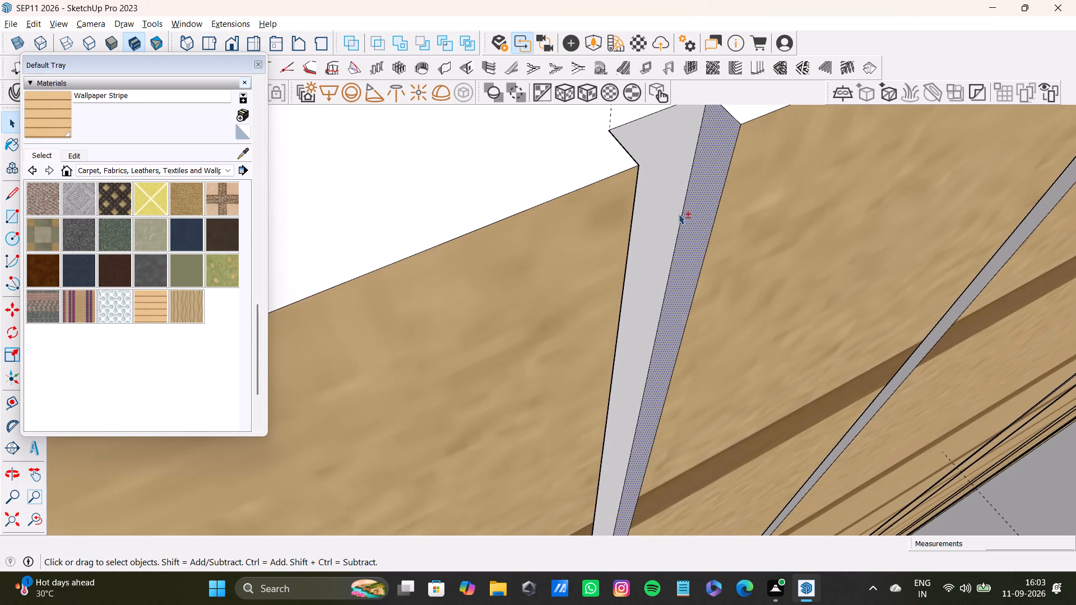
pyautogui.keyDown('shift'); pyautogui.click(650, 197); pyautogui.keyUp('shift')
pyautogui.moveTo(692, 229); pyautogui.dragTo(398, 254, button='middle')
pyautogui.keyDown('shift'); pyautogui.scroll(3, 684, 286); pyautogui.keyUp('shift')
pyautogui.keyDown('shift'); pyautogui.click(731, 296); pyautogui.keyUp('shift')
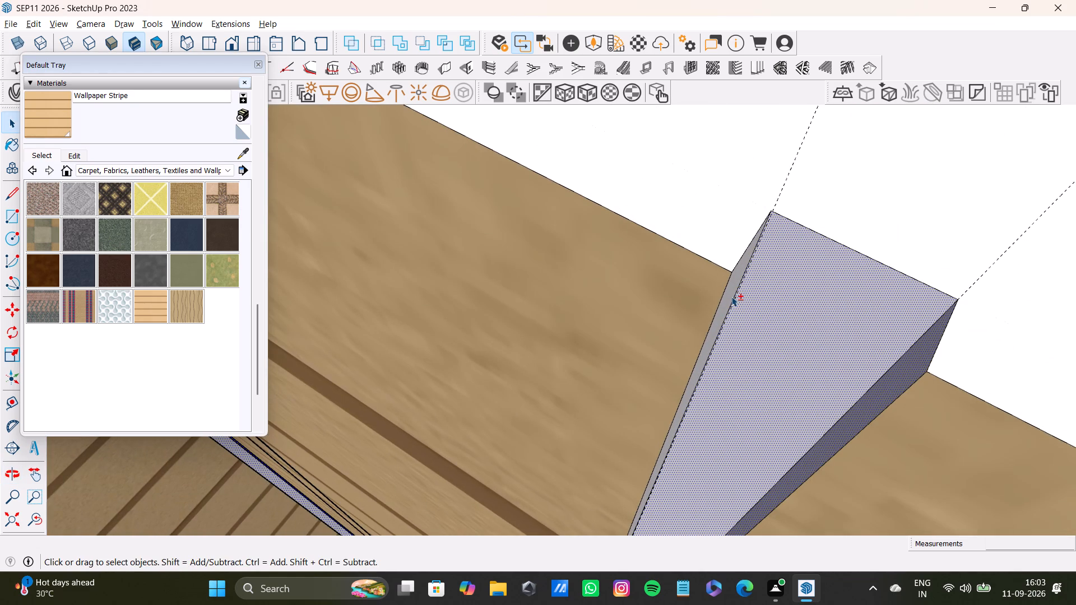
# Add the back face and both side faces of the long wall's fifth groove from the shared corner to the selection.
pyautogui.keyDown('shift'); pyautogui.scroll(-9, 720, 298); pyautogui.keyUp('shift')
pyautogui.keyDown('shift'); pyautogui.moveTo(715, 277); pyautogui.dragTo(586, 140, button='middle'); pyautogui.keyUp('shift')
pyautogui.scroll(-9, 569, 268)
pyautogui.keyDown('shift'); pyautogui.moveTo(570, 268); pyautogui.dragTo(570, 266, button='middle'); pyautogui.keyUp('shift')
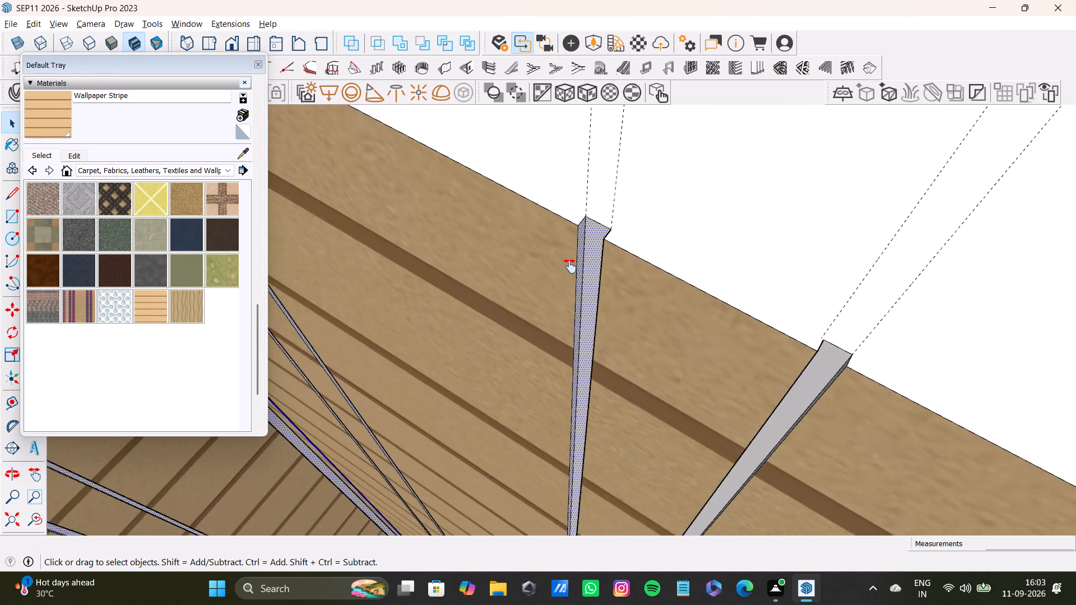
pyautogui.keyDown('shift'); pyautogui.moveTo(570, 266); pyautogui.dragTo(485, 126, button='middle'); pyautogui.keyUp('shift')
pyautogui.keyDown('shift'); pyautogui.scroll(4, 709, 224); pyautogui.keyUp('shift')
pyautogui.keyDown('shift'); pyautogui.moveTo(717, 214); pyautogui.dragTo(614, 295, button='middle'); pyautogui.keyUp('shift')
pyautogui.keyDown('shift'); pyautogui.scroll(8, 593, 254); pyautogui.keyUp('shift')
pyautogui.keyDown('shift'); pyautogui.click(600, 248); pyautogui.keyUp('shift')
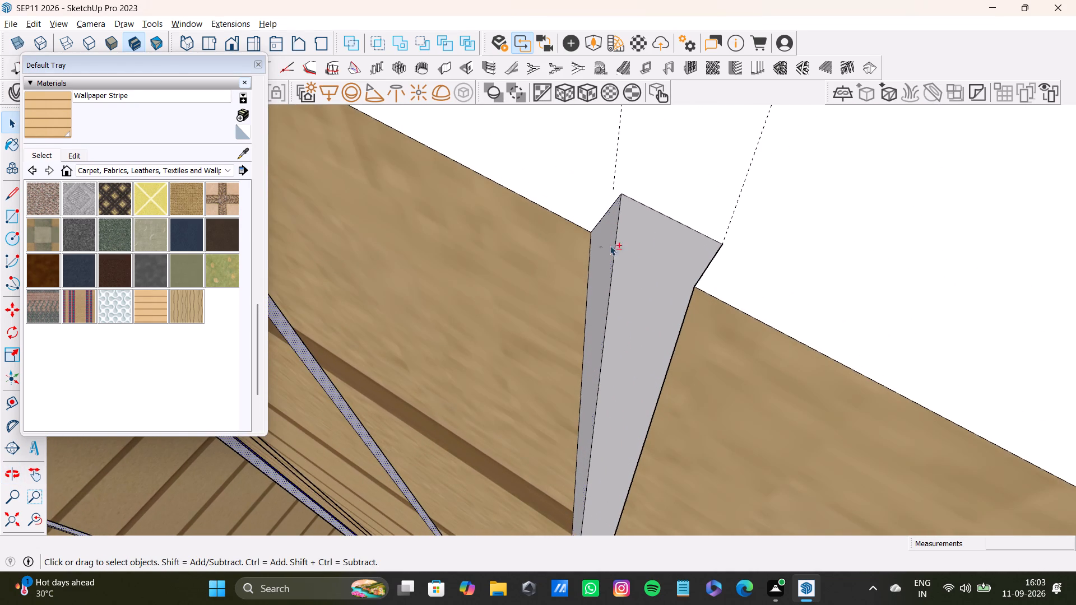
pyautogui.keyDown('shift'); pyautogui.click(637, 239); pyautogui.keyUp('shift')
pyautogui.moveTo(632, 324); pyautogui.dragTo(977, 290, button='middle')
pyautogui.scroll(2, 705, 264)
pyautogui.keyDown('shift'); pyautogui.click(542, 245); pyautogui.keyUp('shift')
# Add the back face and both side faces of the long wall's sixth groove from the shared corner to the selection.
pyautogui.keyDown('shift'); pyautogui.scroll(-13, 540, 245); pyautogui.keyUp('shift')
pyautogui.keyDown('shift'); pyautogui.moveTo(790, 210); pyautogui.dragTo(462, 388, button='middle'); pyautogui.keyUp('shift')
pyautogui.keyDown('shift'); pyautogui.scroll(3, 717, 234); pyautogui.keyUp('shift')
pyautogui.keyDown('shift'); pyautogui.moveTo(746, 191); pyautogui.dragTo(484, 435, button='middle'); pyautogui.keyUp('shift')
pyautogui.scroll(8, 571, 278)
pyautogui.moveTo(608, 274); pyautogui.dragTo(459, 300, button='middle')
pyautogui.keyDown('shift'); pyautogui.scroll(3, 703, 293); pyautogui.keyUp('shift')
pyautogui.keyDown('shift'); pyautogui.click(670, 278); pyautogui.keyUp('shift')
pyautogui.keyDown('shift'); pyautogui.click(717, 286); pyautogui.keyUp('shift')
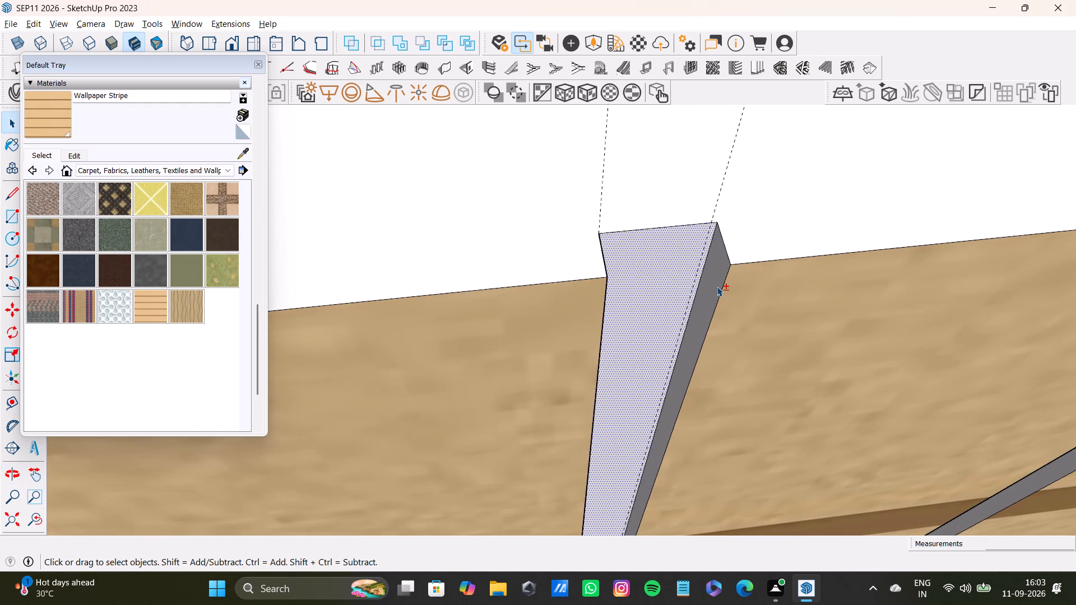
pyautogui.scroll(-4, 711, 290)
pyautogui.moveTo(711, 310); pyautogui.dragTo(500, 337, button='middle')
pyautogui.keyDown('shift'); pyautogui.scroll(3, 617, 350); pyautogui.keyUp('shift')
pyautogui.keyDown('shift'); pyautogui.click(653, 356); pyautogui.keyUp('shift')
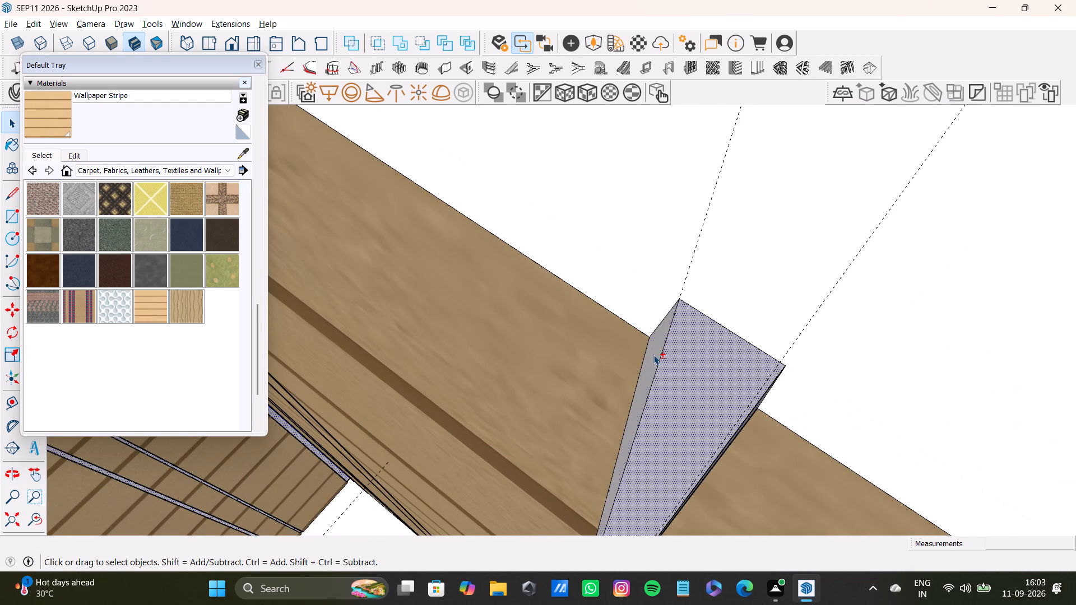
# Add the back face and both side faces of the long wall's seventh groove from the shared corner to the selection.
pyautogui.keyDown('shift'); pyautogui.scroll(-7, 653, 355); pyautogui.keyUp('shift')
pyautogui.keyDown('shift'); pyautogui.moveTo(633, 317); pyautogui.dragTo(539, 179, button='middle'); pyautogui.keyUp('shift')
pyautogui.moveTo(541, 291); pyautogui.dragTo(653, 296, button='middle')
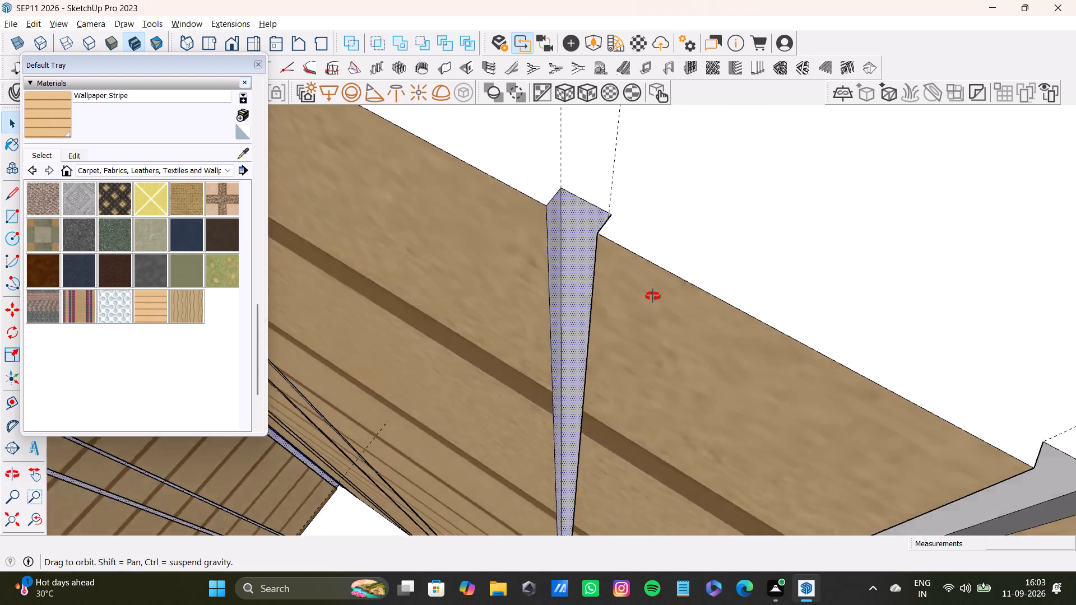
pyautogui.moveTo(653, 296); pyautogui.dragTo(882, 247, button='middle')
pyautogui.keyDown('shift'); pyautogui.moveTo(744, 252); pyautogui.dragTo(644, 406, button='middle'); pyautogui.keyUp('shift')
pyautogui.keyDown('shift'); pyautogui.scroll(6, 681, 314); pyautogui.keyUp('shift')
pyautogui.keyDown('shift'); pyautogui.click(717, 285); pyautogui.keyUp('shift')
pyautogui.keyDown('shift'); pyautogui.click(672, 275); pyautogui.keyUp('shift')
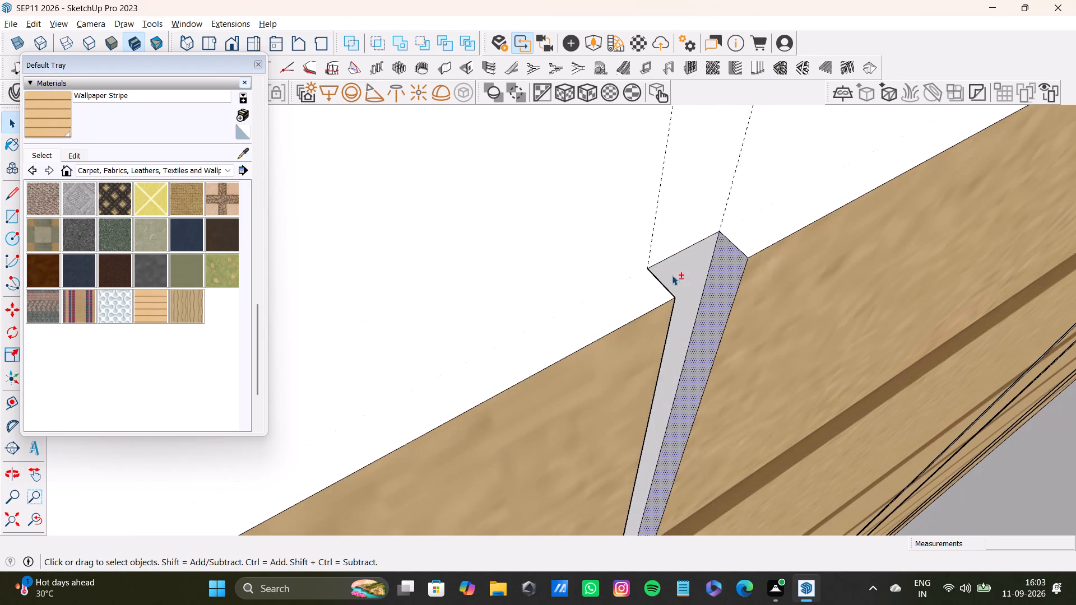
pyautogui.moveTo(718, 304); pyautogui.dragTo(377, 291, button='middle')
pyautogui.scroll(2, 540, 353)
pyautogui.keyDown('shift'); pyautogui.moveTo(540, 353); pyautogui.dragTo(491, 192, button='middle'); pyautogui.keyUp('shift')
pyautogui.keyDown('shift'); pyautogui.scroll(-1, 503, 188); pyautogui.keyUp('shift')
pyautogui.keyDown('shift'); pyautogui.scroll(3, 548, 251); pyautogui.keyUp('shift')
pyautogui.keyDown('shift'); pyautogui.click(588, 246); pyautogui.keyUp('shift')
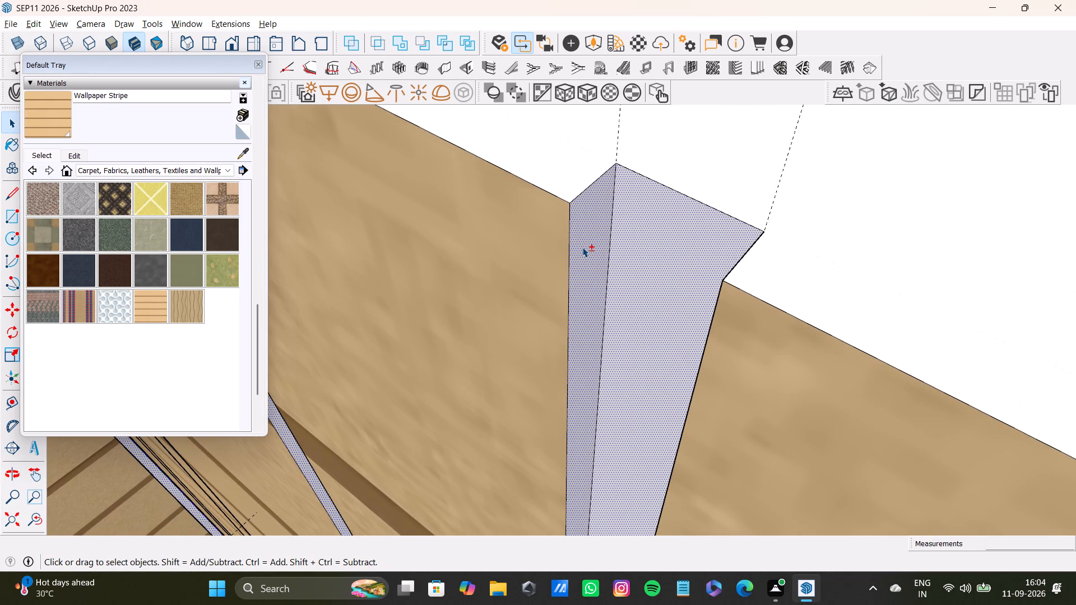
# Add the back face and both side faces of the long wall's eighth groove from the shared corner to the selection.
pyautogui.keyDown('shift'); pyautogui.scroll(-8, 622, 278); pyautogui.keyUp('shift')
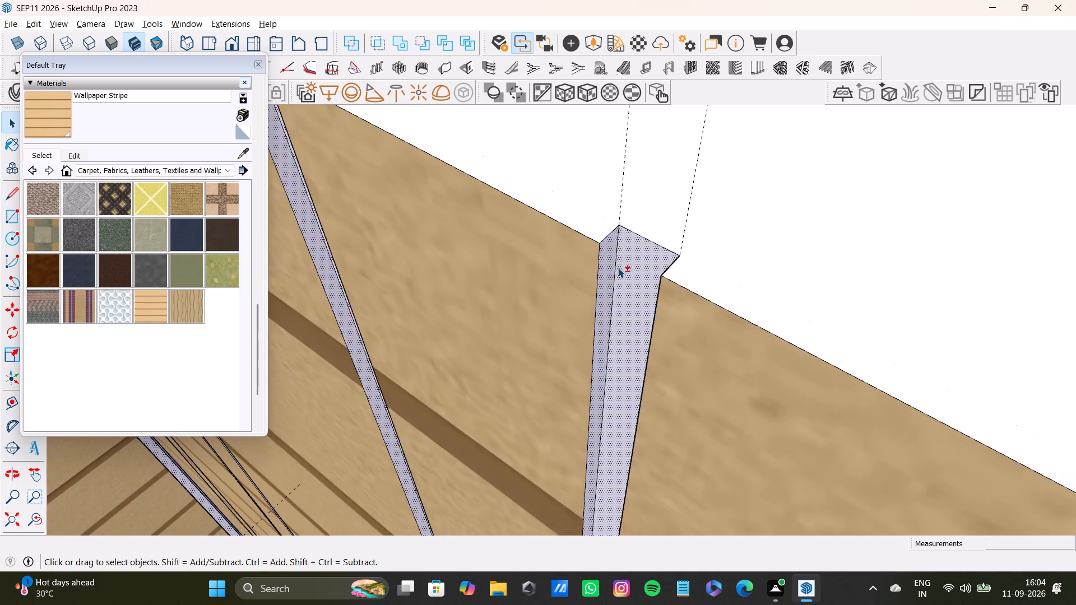
pyautogui.keyDown('shift'); pyautogui.scroll(-5, 618, 268); pyautogui.keyUp('shift')
pyautogui.keyDown('shift'); pyautogui.moveTo(604, 284); pyautogui.dragTo(396, 32, button='middle'); pyautogui.keyUp('shift')
pyautogui.scroll(-12, 453, 157)
pyautogui.keyDown('shift'); pyautogui.moveTo(487, 192); pyautogui.dragTo(375, 103, button='middle'); pyautogui.keyUp('shift')
pyautogui.keyDown('shift'); pyautogui.scroll(3, 643, 209); pyautogui.keyUp('shift')
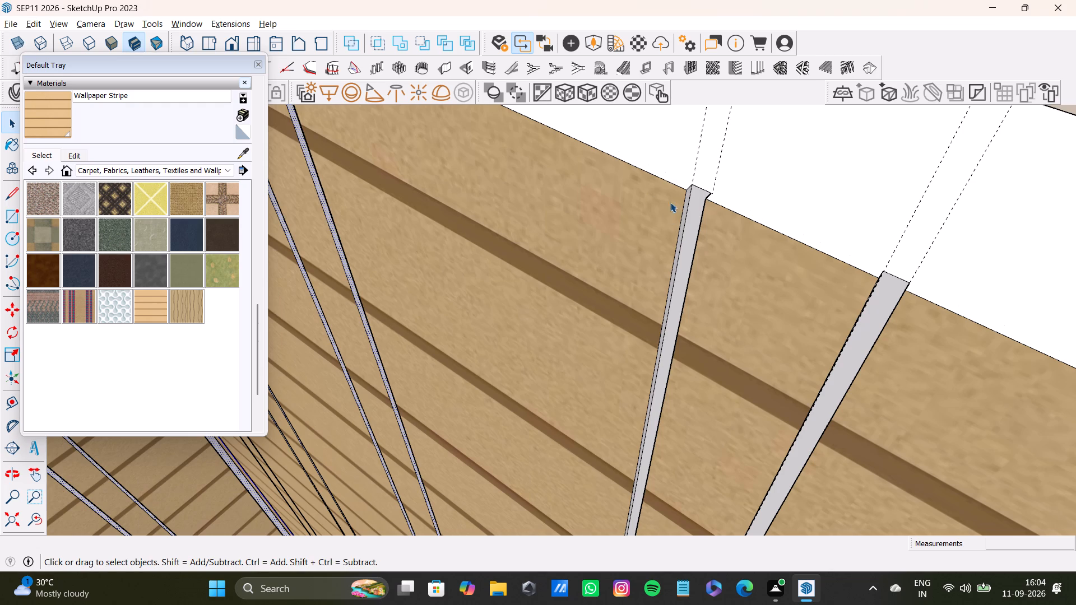
pyautogui.scroll(7, 670, 200)
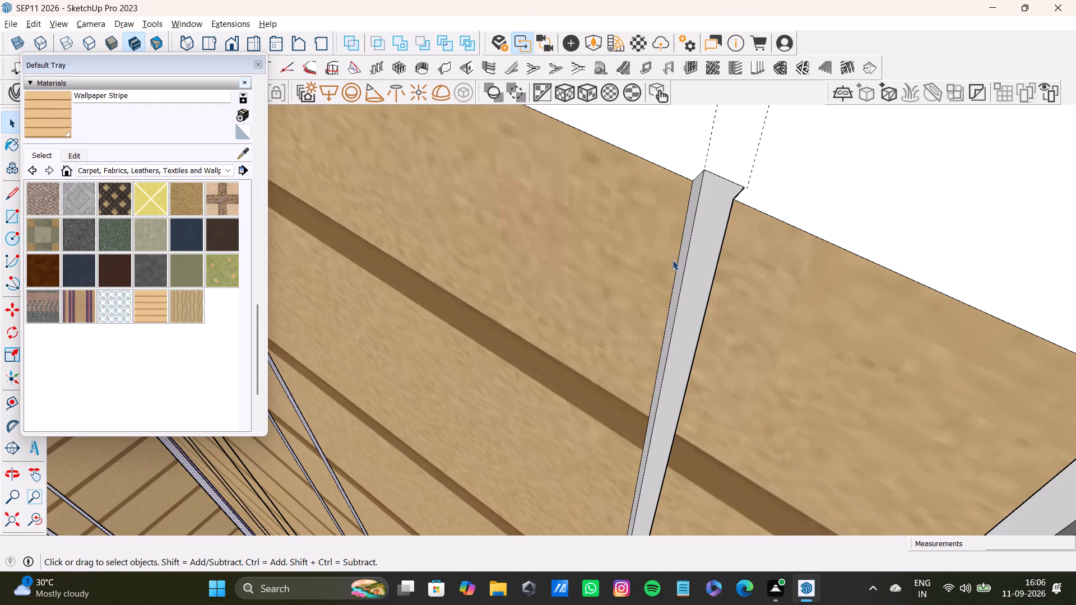
pyautogui.scroll(8, 696, 207)
pyautogui.scroll(-4, 695, 207)
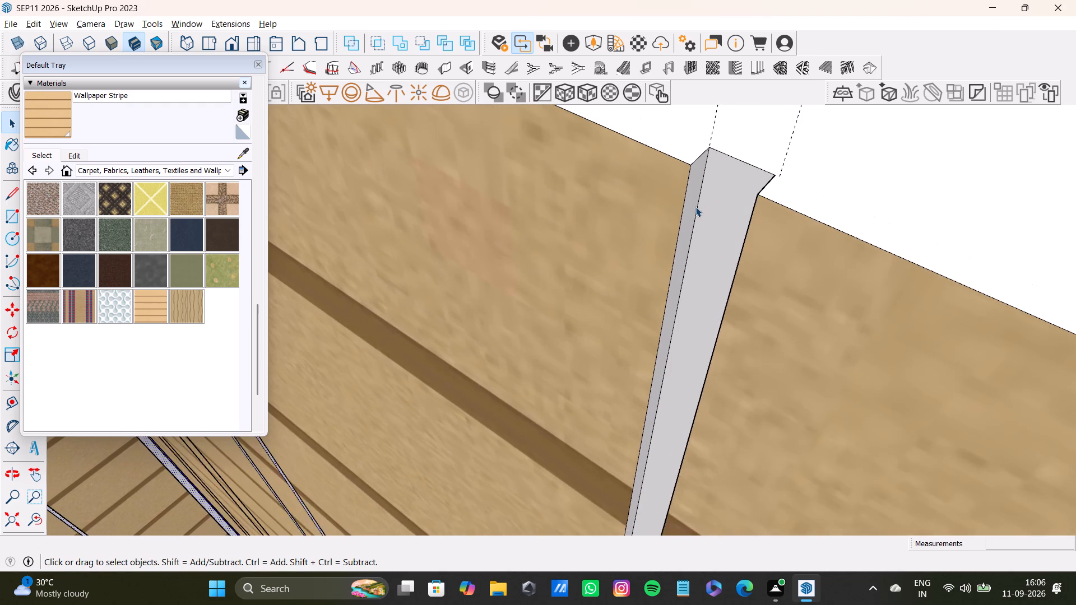
pyautogui.scroll(-4, 695, 207)
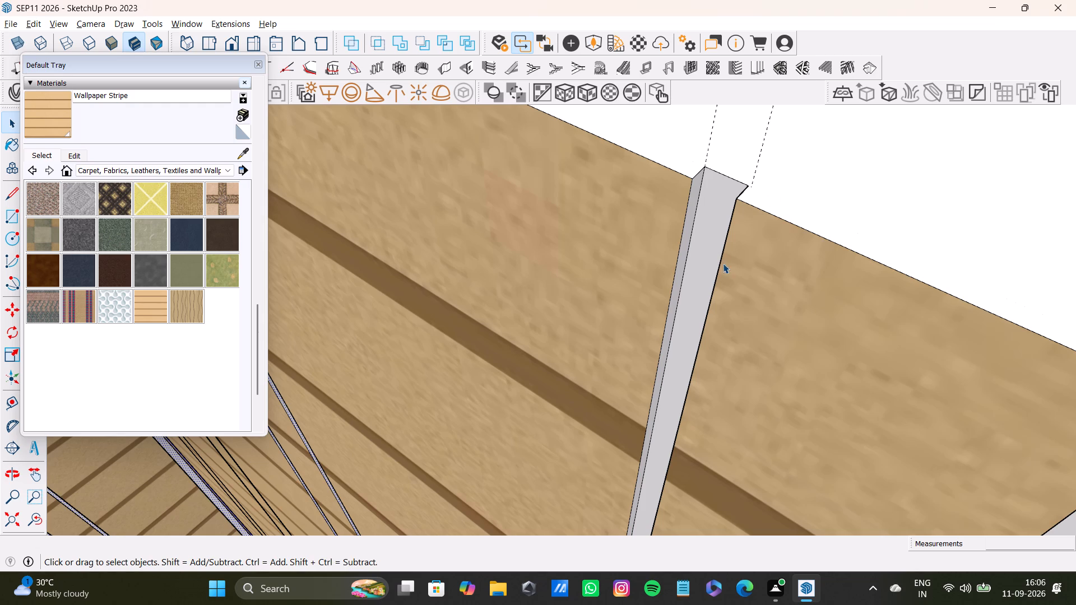
pyautogui.keyDown('shift'); pyautogui.scroll(7, 690, 263); pyautogui.keyUp('shift')
pyautogui.keyDown('shift'); pyautogui.click(687, 203); pyautogui.keyUp('shift')
pyautogui.keyDown('shift'); pyautogui.click(718, 206); pyautogui.keyUp('shift')
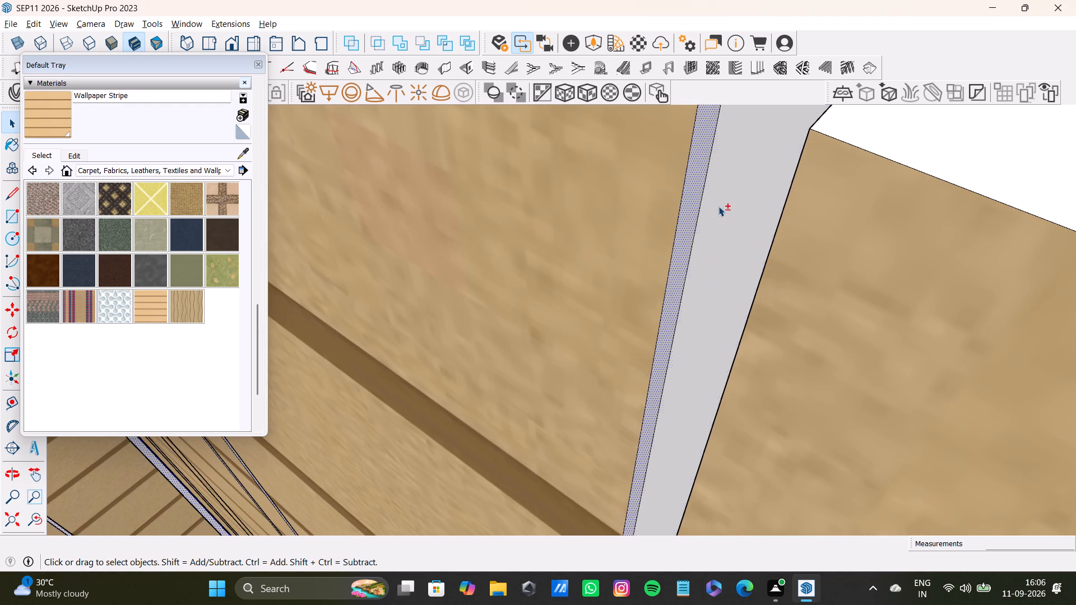
pyautogui.keyDown('shift'); pyautogui.scroll(-4, 713, 220); pyautogui.keyUp('shift')
pyautogui.moveTo(708, 253); pyautogui.dragTo(948, 292, button='middle')
pyautogui.scroll(4, 668, 165)
pyautogui.keyDown('shift'); pyautogui.moveTo(625, 190); pyautogui.dragTo(627, 301, button='middle'); pyautogui.keyUp('shift')
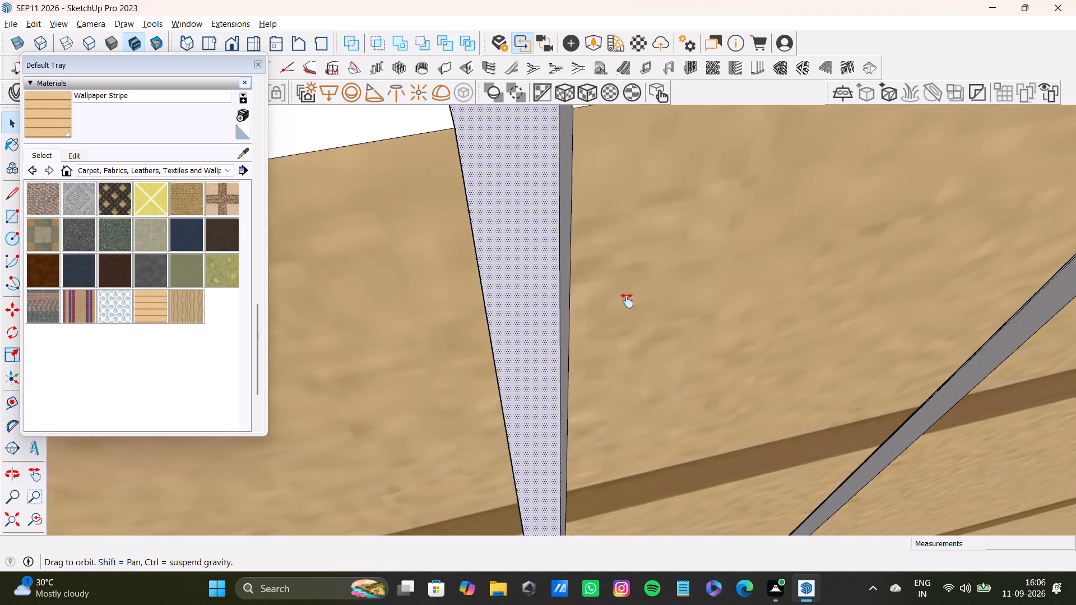
pyautogui.keyDown('shift'); pyautogui.moveTo(627, 301); pyautogui.dragTo(626, 313, button='middle'); pyautogui.keyUp('shift')
pyautogui.keyDown('shift'); pyautogui.scroll(3, 554, 244); pyautogui.keyUp('shift')
pyautogui.keyDown('shift'); pyautogui.click(568, 209); pyautogui.keyUp('shift')
# Add the back face and both side faces of the long wall's ninth groove from the shared corner to the selection.
pyautogui.keyDown('shift'); pyautogui.scroll(-14, 572, 208); pyautogui.keyUp('shift')
pyautogui.keyDown('shift'); pyautogui.moveTo(710, 232); pyautogui.dragTo(529, 316, button='middle'); pyautogui.keyUp('shift')
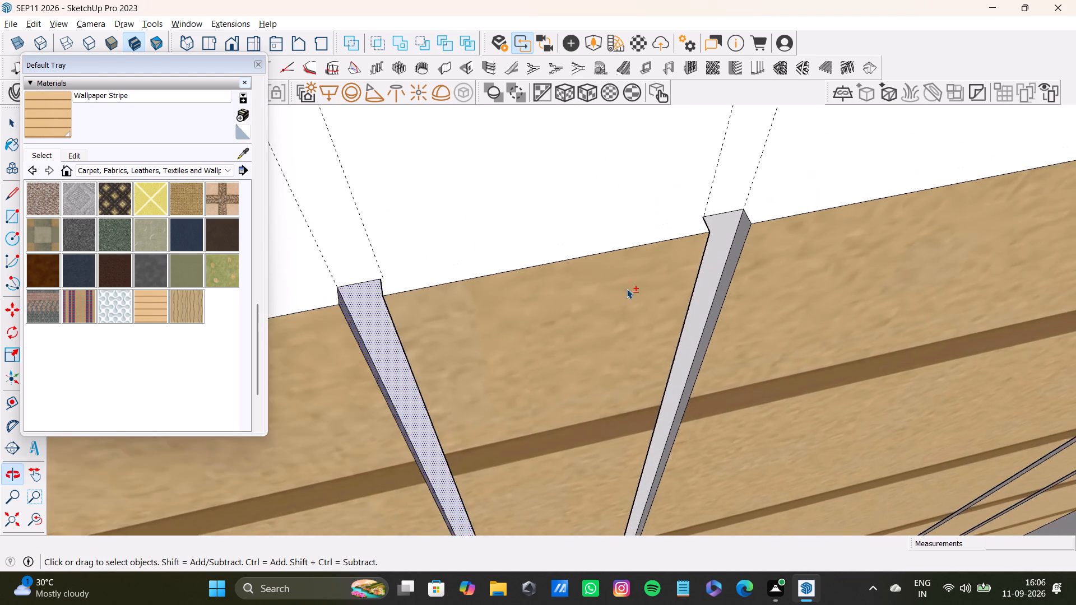
pyautogui.keyDown('shift'); pyautogui.scroll(7, 693, 269); pyautogui.keyUp('shift')
pyautogui.keyDown('shift'); pyautogui.click(729, 230); pyautogui.keyUp('shift')
pyautogui.keyDown('shift'); pyautogui.click(781, 231); pyautogui.keyUp('shift')
pyautogui.moveTo(812, 248); pyautogui.dragTo(554, 269, button='middle')
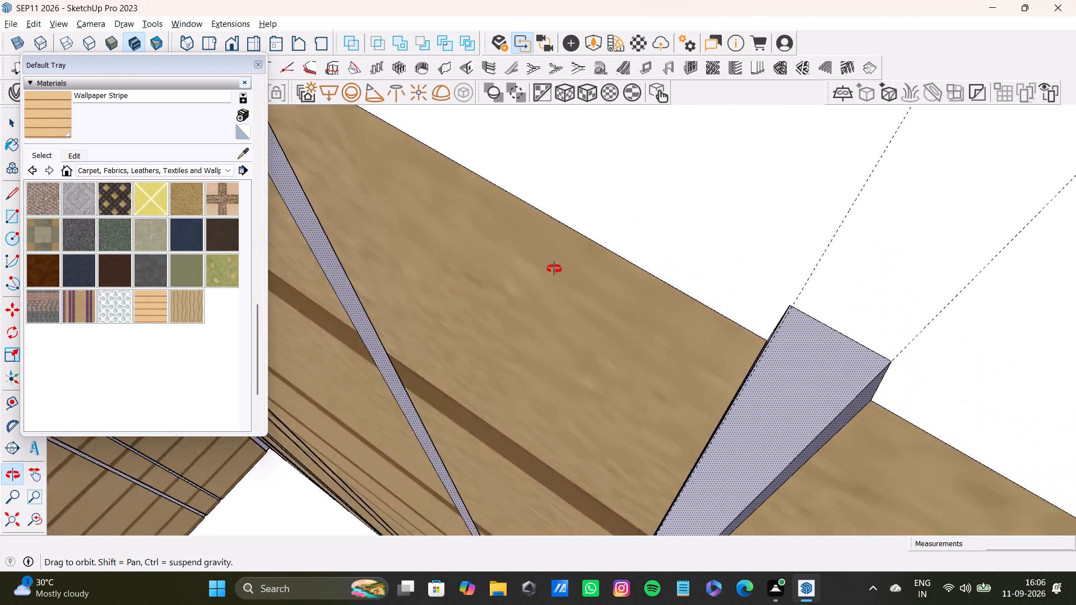
pyautogui.moveTo(554, 269); pyautogui.dragTo(551, 269, button='middle')
pyautogui.keyDown('shift'); pyautogui.moveTo(762, 333); pyautogui.dragTo(616, 100, button='middle'); pyautogui.keyUp('shift')
pyautogui.keyDown('shift'); pyautogui.scroll(3, 658, 190); pyautogui.keyUp('shift')
pyautogui.keyDown('shift'); pyautogui.click(607, 207); pyautogui.keyUp('shift')
pyautogui.keyDown('shift'); pyautogui.scroll(-10, 607, 207); pyautogui.keyUp('shift')
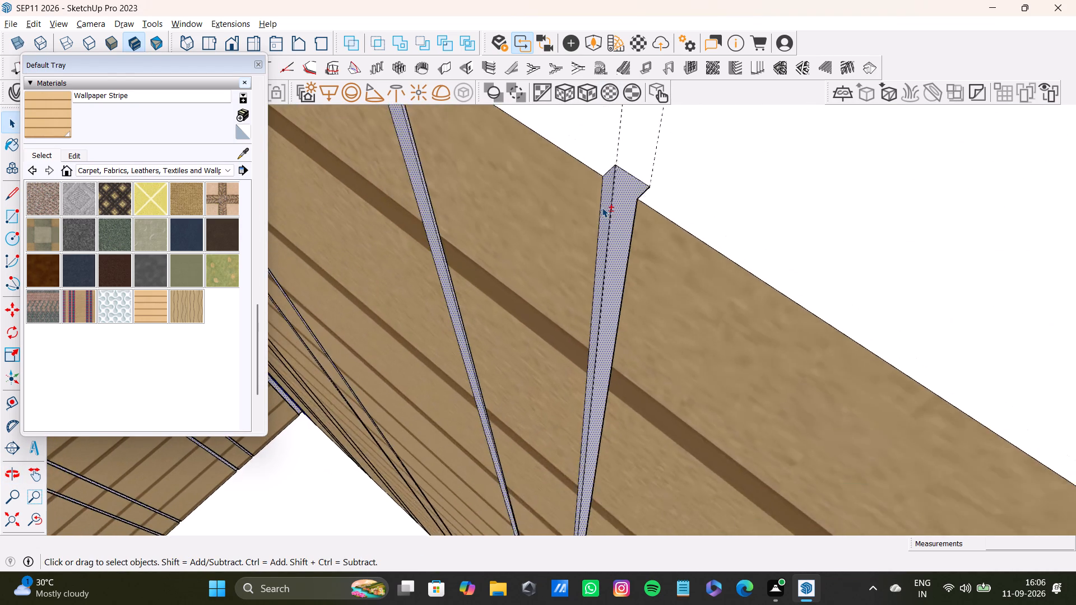
# Add the back face and both side faces of the long wall's tenth groove from the shared corner to the selection.
pyautogui.keyDown('shift'); pyautogui.scroll(-11, 602, 207); pyautogui.keyUp('shift')
pyautogui.keyDown('shift'); pyautogui.moveTo(602, 207); pyautogui.dragTo(424, 59, button='middle'); pyautogui.keyUp('shift')
pyautogui.scroll(-6, 514, 167)
pyautogui.keyDown('shift'); pyautogui.moveTo(717, 278); pyautogui.dragTo(577, 204, button='middle'); pyautogui.keyUp('shift')
pyautogui.keyDown('shift'); pyautogui.scroll(4, 577, 204); pyautogui.keyUp('shift')
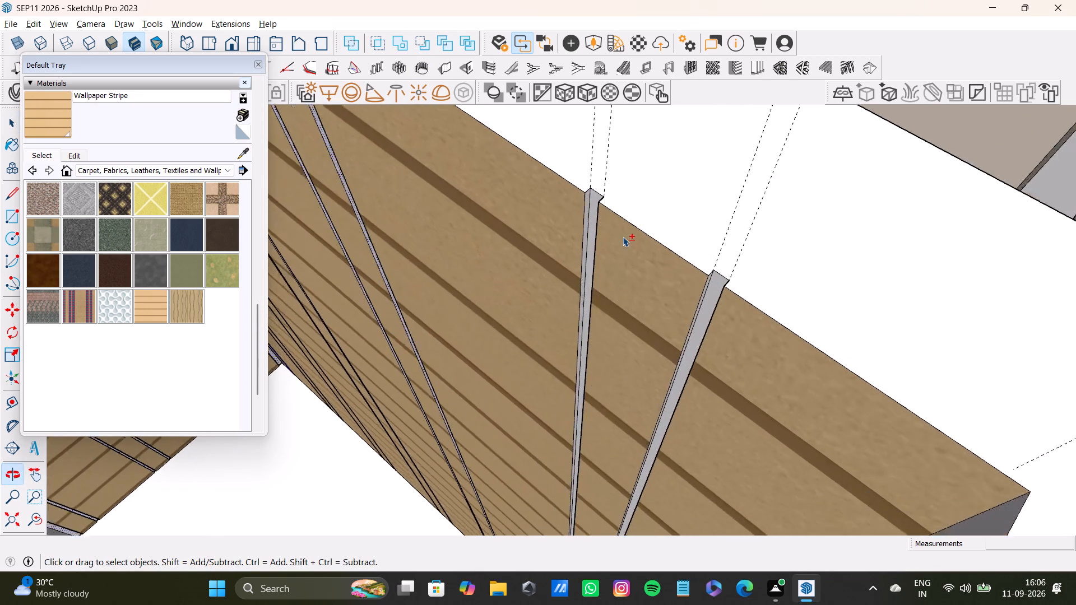
pyautogui.keyDown('shift'); pyautogui.scroll(11, 623, 236); pyautogui.keyUp('shift')
pyautogui.keyDown('shift'); pyautogui.click(554, 174); pyautogui.keyUp('shift')
pyautogui.keyDown('shift'); pyautogui.click(576, 169); pyautogui.keyUp('shift')
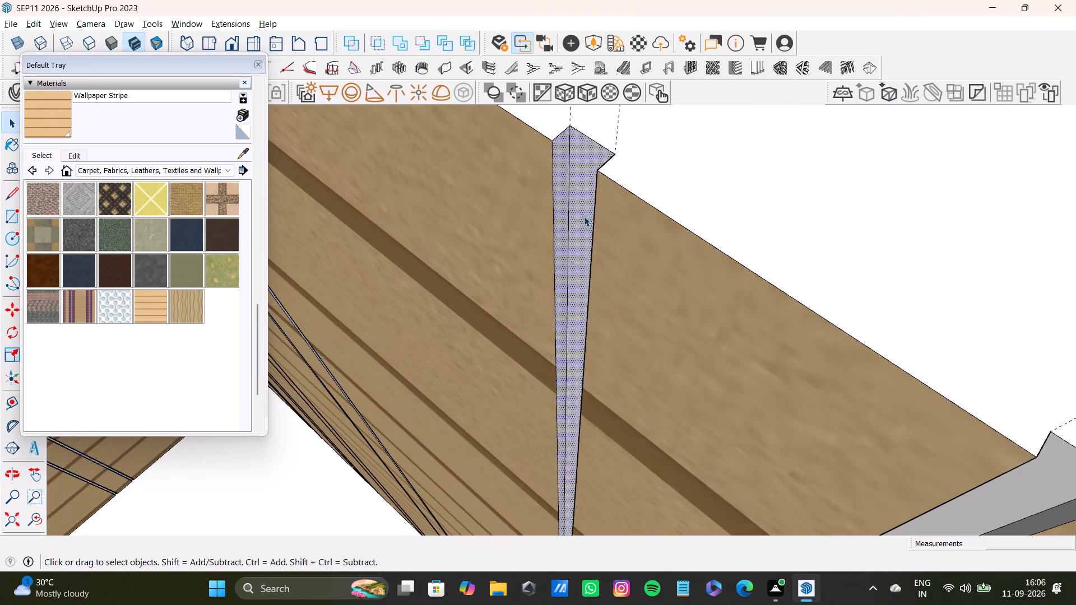
pyautogui.moveTo(585, 218); pyautogui.dragTo(819, 224, button='middle')
pyautogui.scroll(2, 423, 210)
pyautogui.keyDown('shift'); pyautogui.moveTo(423, 211); pyautogui.dragTo(492, 195, button='middle'); pyautogui.keyUp('shift')
pyautogui.moveTo(499, 218); pyautogui.dragTo(634, 206, button='middle')
pyautogui.keyDown('shift'); pyautogui.scroll(1, 488, 221); pyautogui.keyUp('shift')
pyautogui.keyDown('shift'); pyautogui.click(491, 221); pyautogui.keyUp('shift')
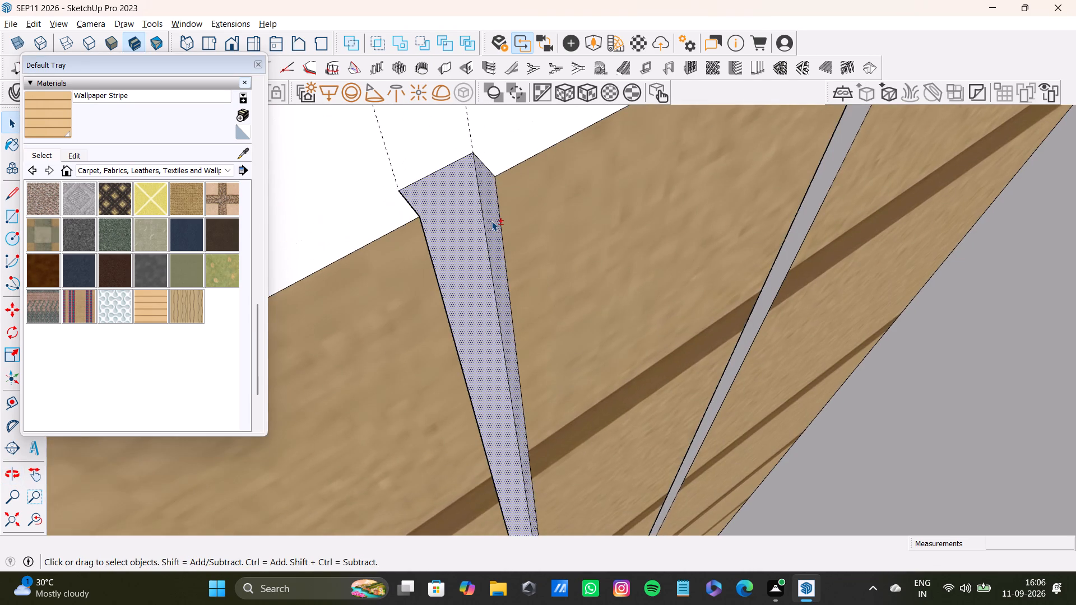
# Add the back face and both side faces of the long wall's eleventh groove from the shared corner to the selection.
pyautogui.keyDown('shift'); pyautogui.scroll(-9, 491, 221); pyautogui.keyUp('shift')
pyautogui.keyDown('shift'); pyautogui.moveTo(672, 210); pyautogui.dragTo(578, 342, button='middle'); pyautogui.keyUp('shift')
pyautogui.keyDown('shift'); pyautogui.scroll(7, 580, 287); pyautogui.keyUp('shift')
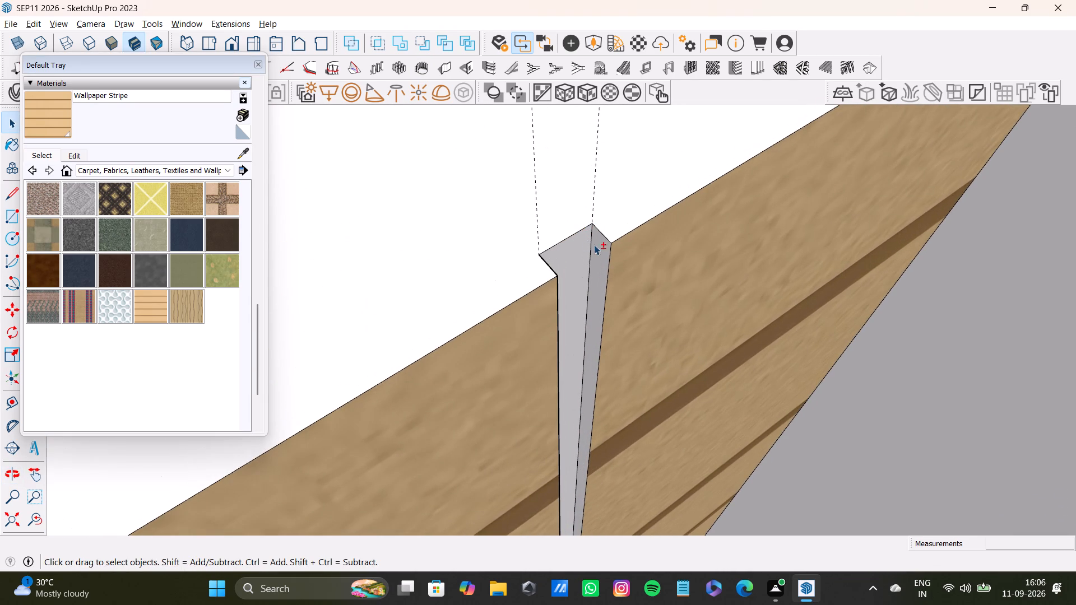
pyautogui.keyDown('shift'); pyautogui.click(598, 245); pyautogui.keyUp('shift')
pyautogui.keyDown('shift'); pyautogui.click(581, 241); pyautogui.keyUp('shift')
pyautogui.moveTo(650, 254); pyautogui.dragTo(403, 281, button='middle')
pyautogui.keyDown('shift'); pyautogui.scroll(5, 580, 289); pyautogui.keyUp('shift')
pyautogui.moveTo(602, 283); pyautogui.dragTo(544, 290, button='middle')
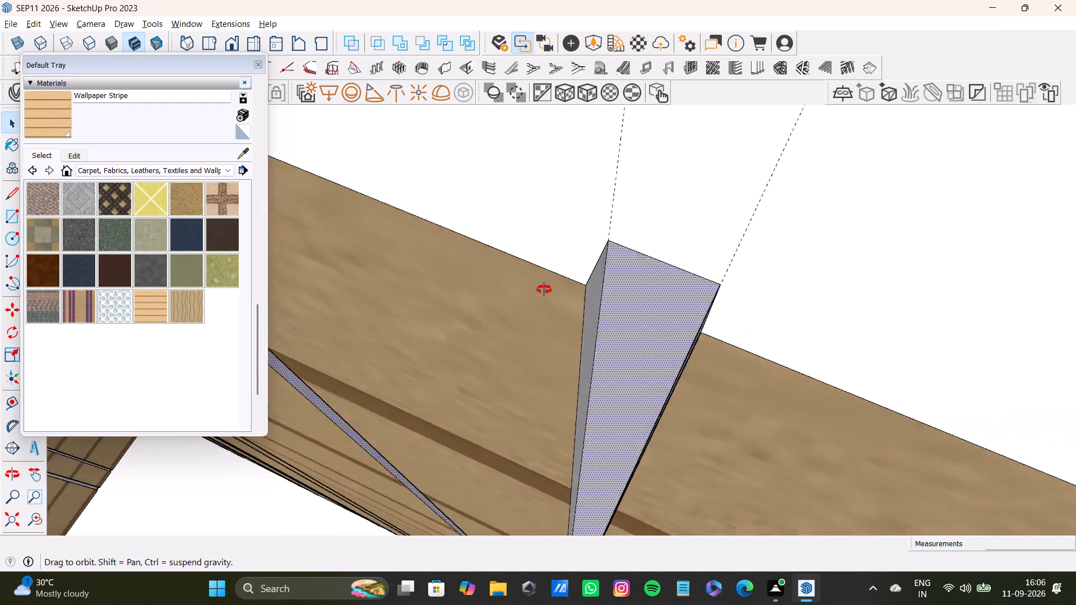
pyautogui.moveTo(544, 290); pyautogui.dragTo(523, 290, button='middle')
pyautogui.keyDown('shift'); pyautogui.click(598, 284); pyautogui.keyUp('shift')
pyautogui.keyDown('shift'); pyautogui.scroll(-20, 598, 284); pyautogui.keyUp('shift')
pyautogui.keyDown('shift'); pyautogui.scroll(-3, 598, 284); pyautogui.keyUp('shift')
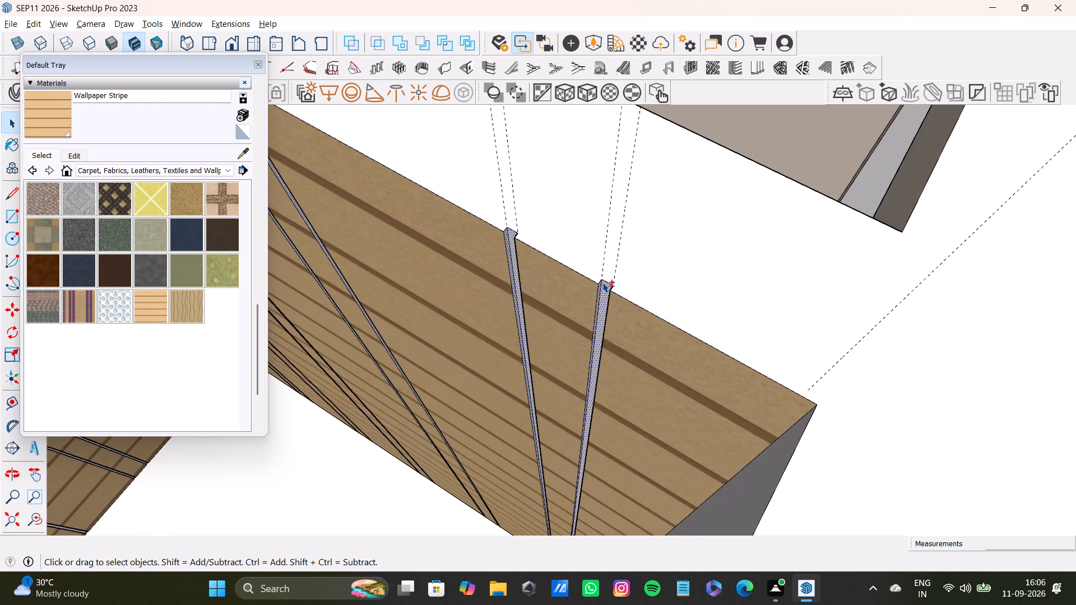
# Browse the Colors-Named material library for a colour for the selected groove faces.
pyautogui.keyDown('shift'); pyautogui.moveTo(568, 280); pyautogui.dragTo(829, 319, button='middle'); pyautogui.keyUp('shift')
pyautogui.keyDown('shift'); pyautogui.scroll(-8, 520, 272); pyautogui.keyUp('shift')
pyautogui.keyDown('shift'); pyautogui.moveTo(354, 227); pyautogui.dragTo(495, 222, button='middle'); pyautogui.keyUp('shift')
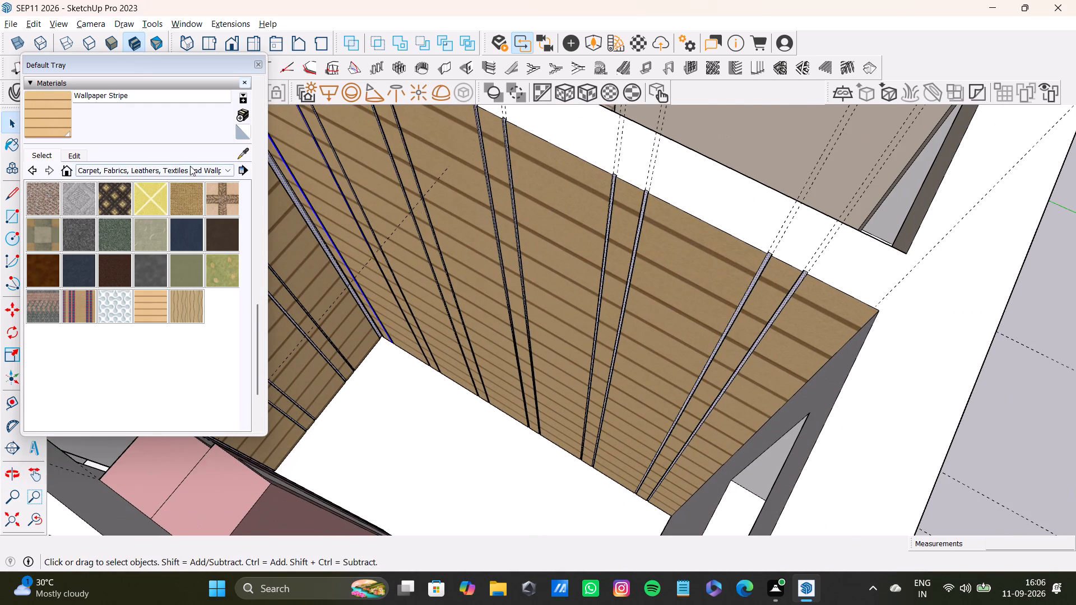
pyautogui.click(212, 169)
pyautogui.scroll(1, 145, 244)
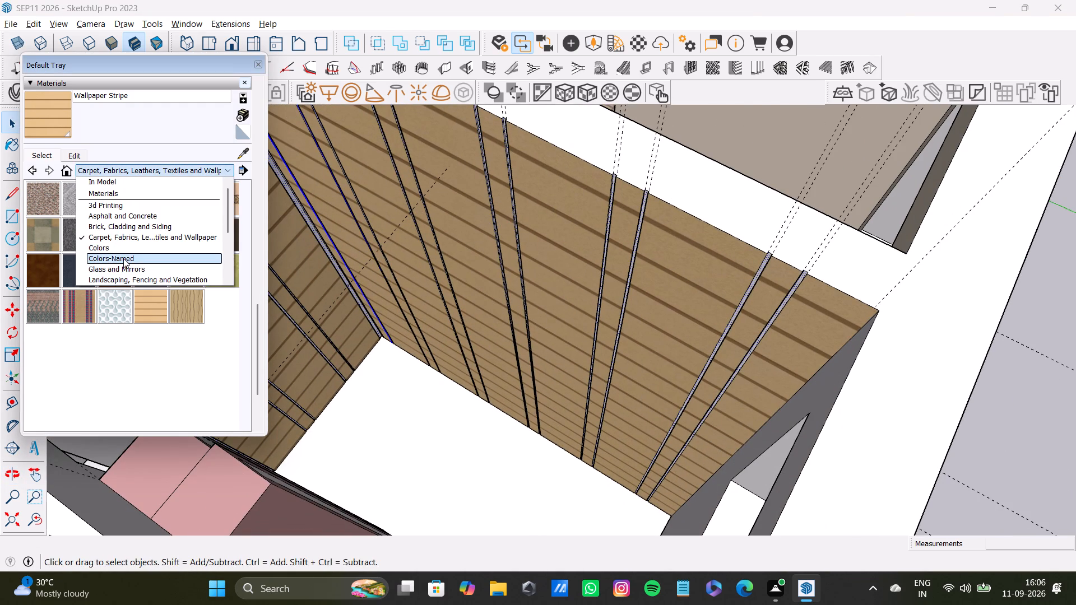
pyautogui.click(123, 258)
pyautogui.scroll(-5, 137, 260)
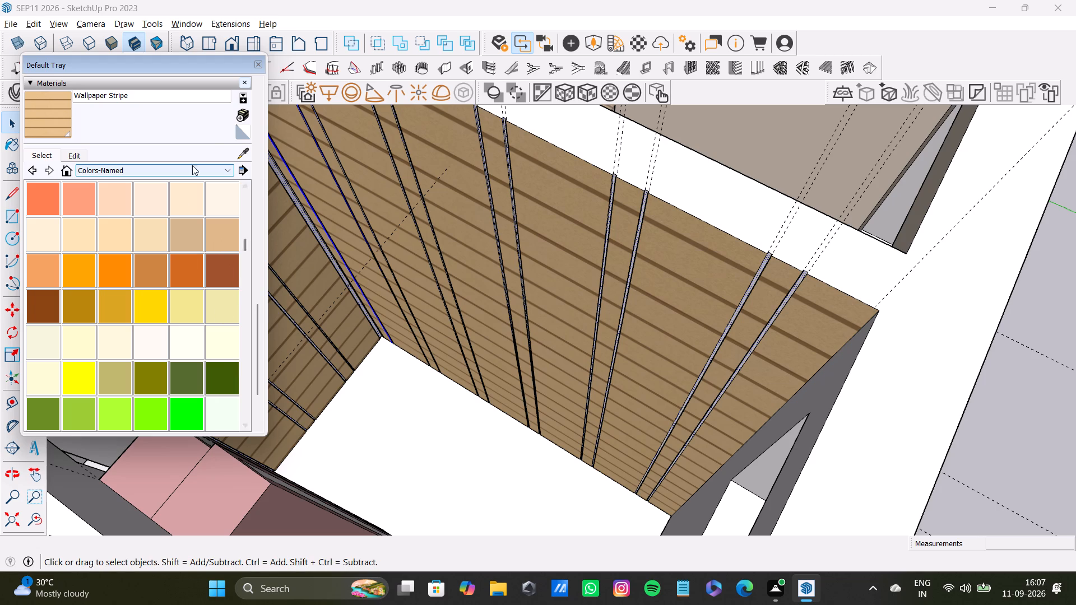
# Sample 0119_RosyBrown from the pink tall block and paint all the selected groove faces on both walls with it.
pyautogui.click(243, 152)
pyautogui.click(217, 488)
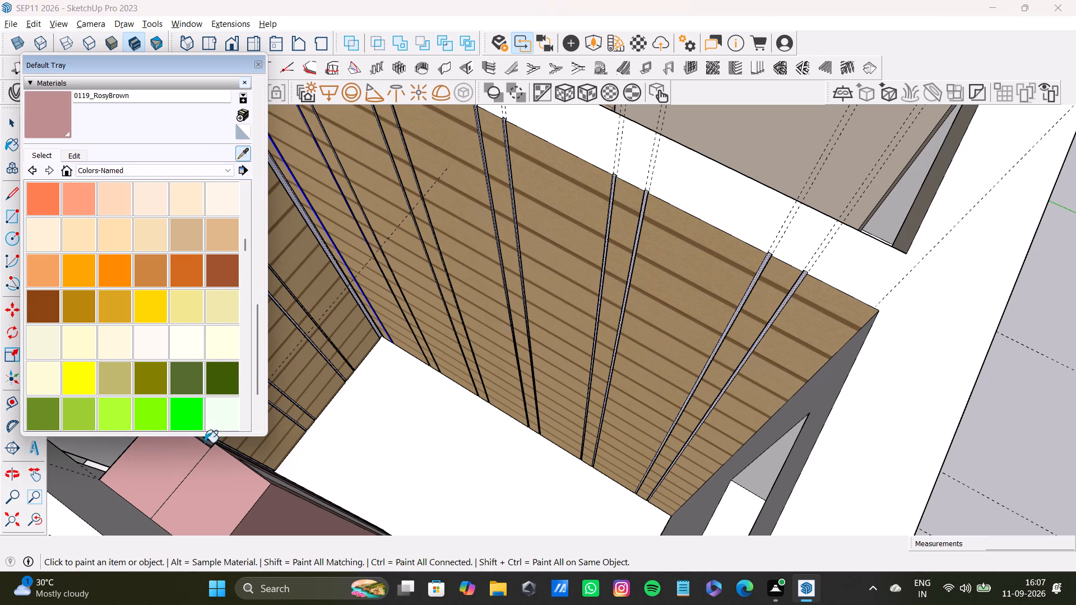
pyautogui.click(38, 95)
pyautogui.scroll(3, 108, 158)
pyautogui.scroll(-4, 253, 276)
pyautogui.scroll(7, 326, 258)
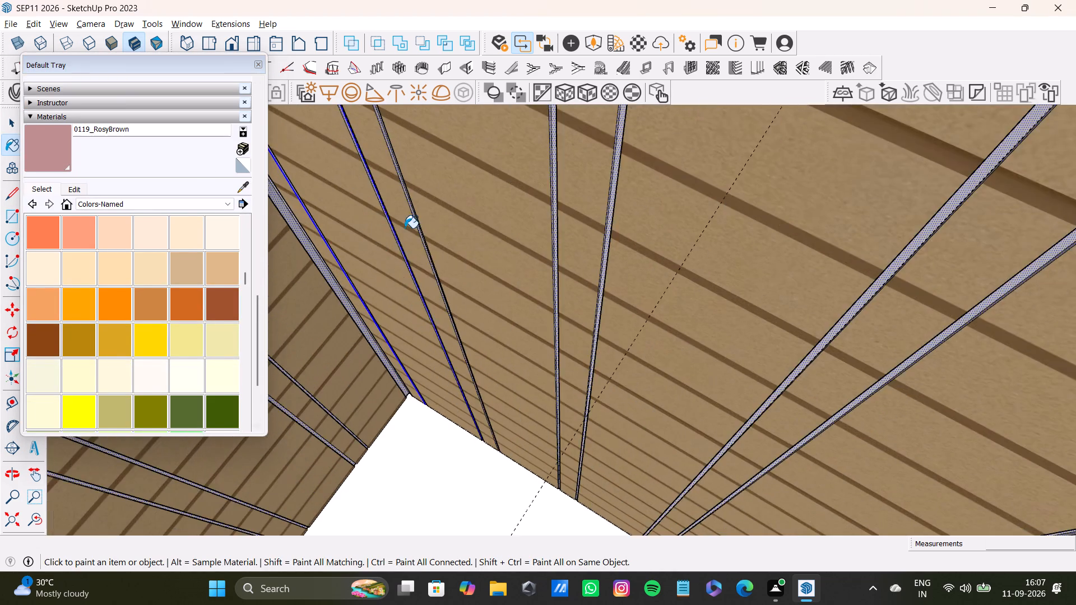
pyautogui.scroll(20, 405, 228)
pyautogui.click(378, 225)
pyautogui.scroll(-2, 374, 226)
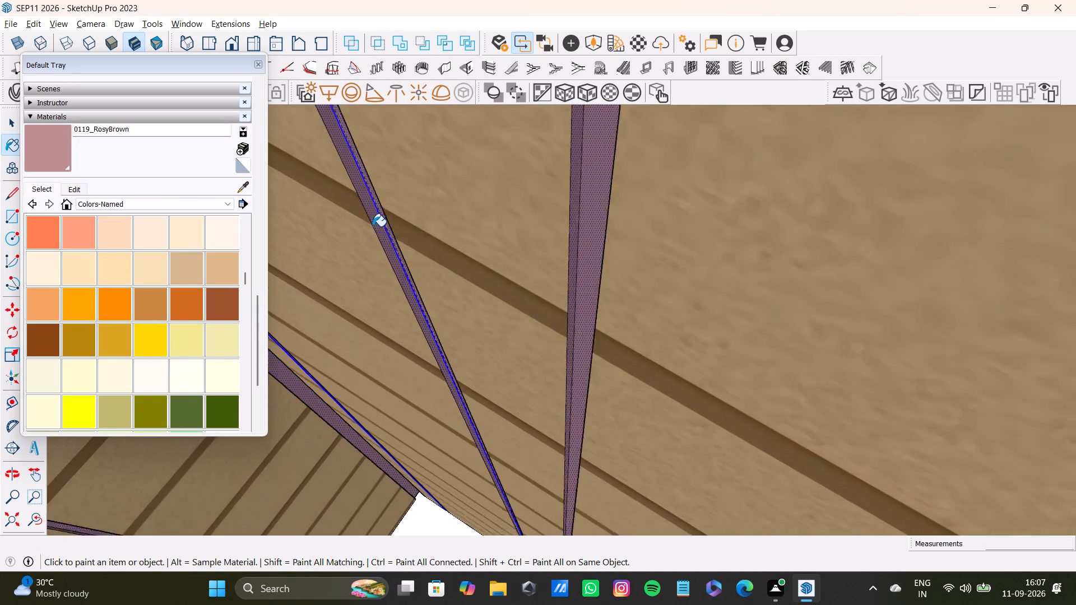
pyautogui.scroll(-20, 373, 226)
pyautogui.scroll(-17, 373, 226)
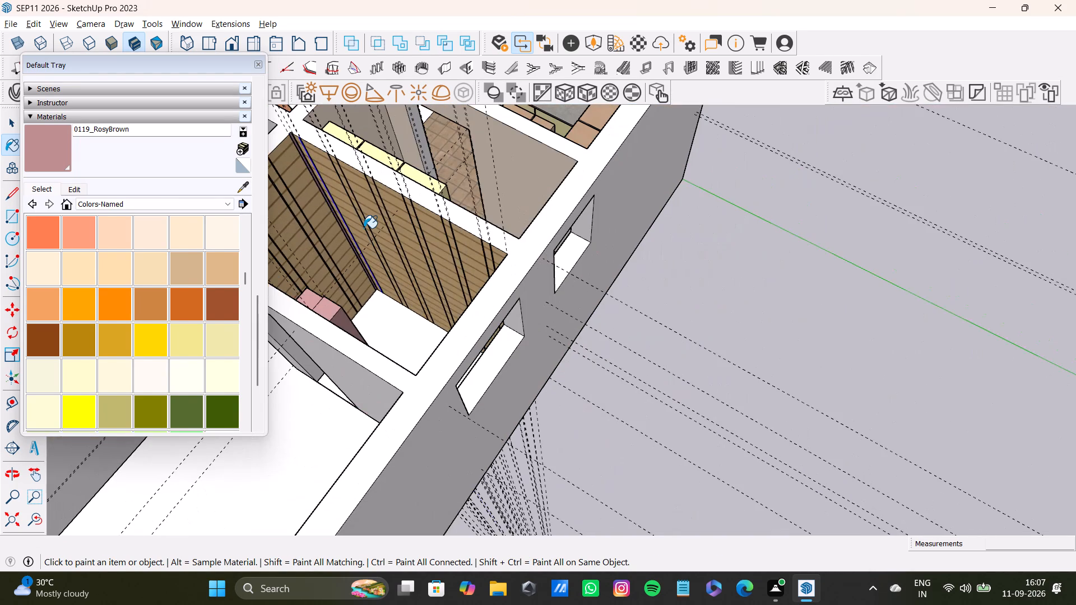
pyautogui.press('space')
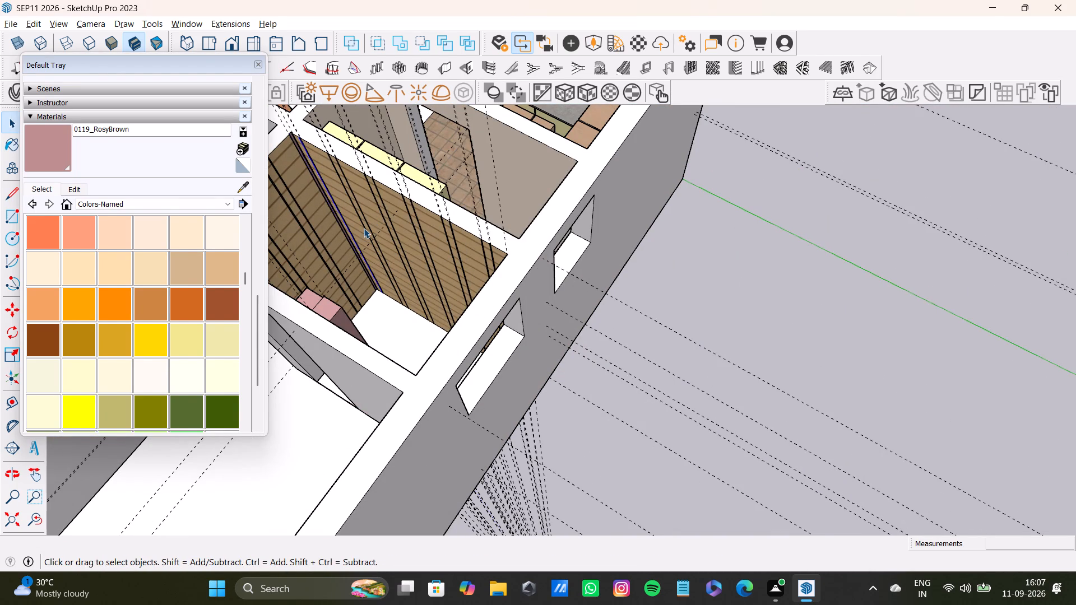
# Examine the painted grooves on both walls and the room around the pink tall block from above.
pyautogui.scroll(-4, 364, 228)
pyautogui.keyDown('shift'); pyautogui.moveTo(364, 228); pyautogui.dragTo(478, 327, button='middle'); pyautogui.keyUp('shift')
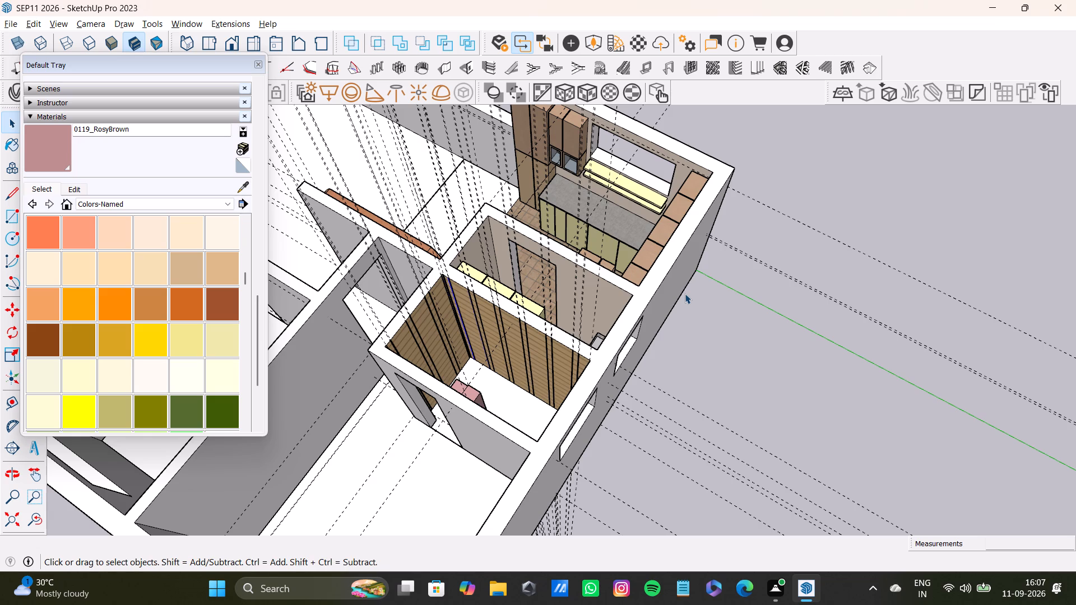
pyautogui.scroll(12, 490, 393)
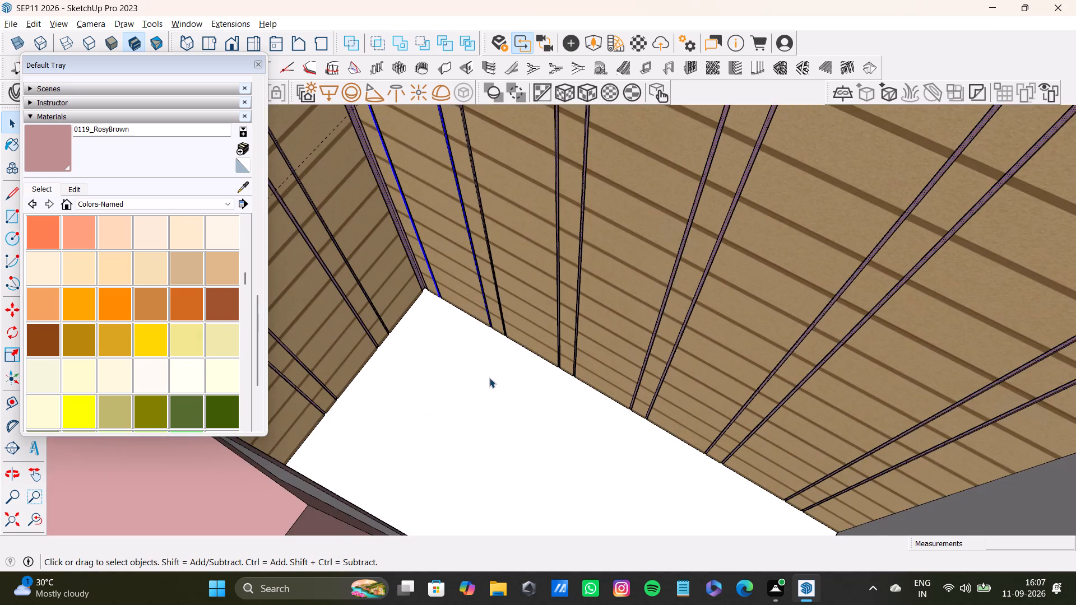
pyautogui.scroll(-12, 485, 379)
pyautogui.moveTo(494, 378); pyautogui.dragTo(502, 446, button='middle')
pyautogui.scroll(5, 508, 431)
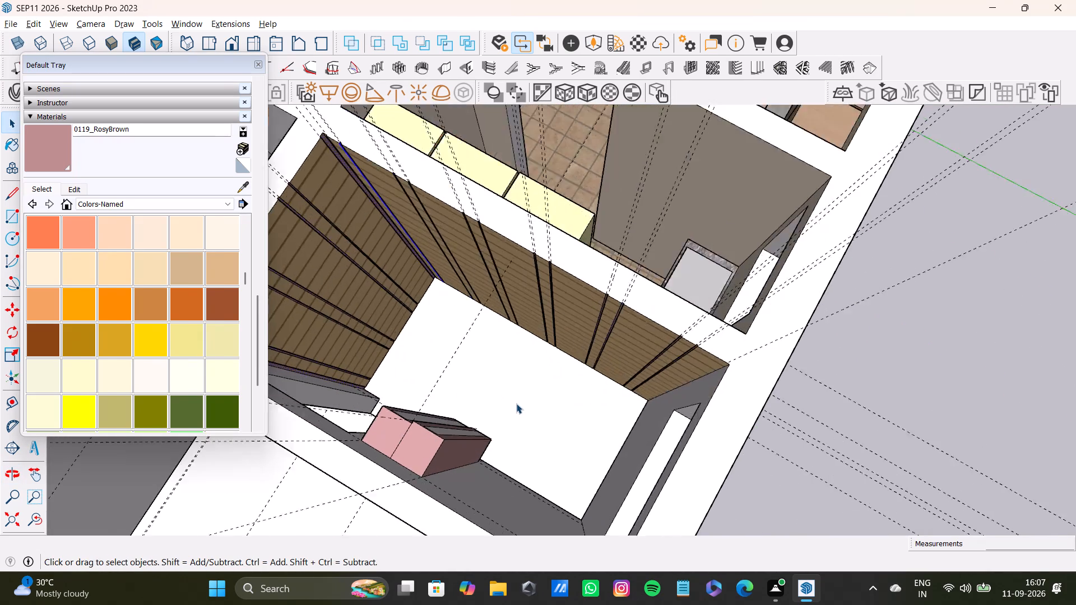
pyautogui.scroll(1, 516, 403)
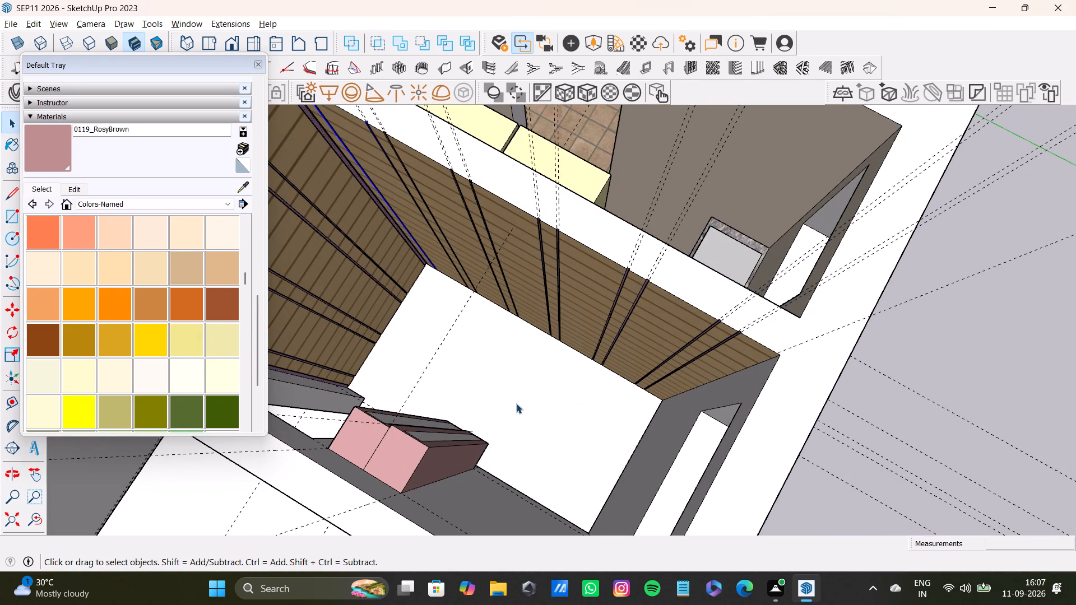
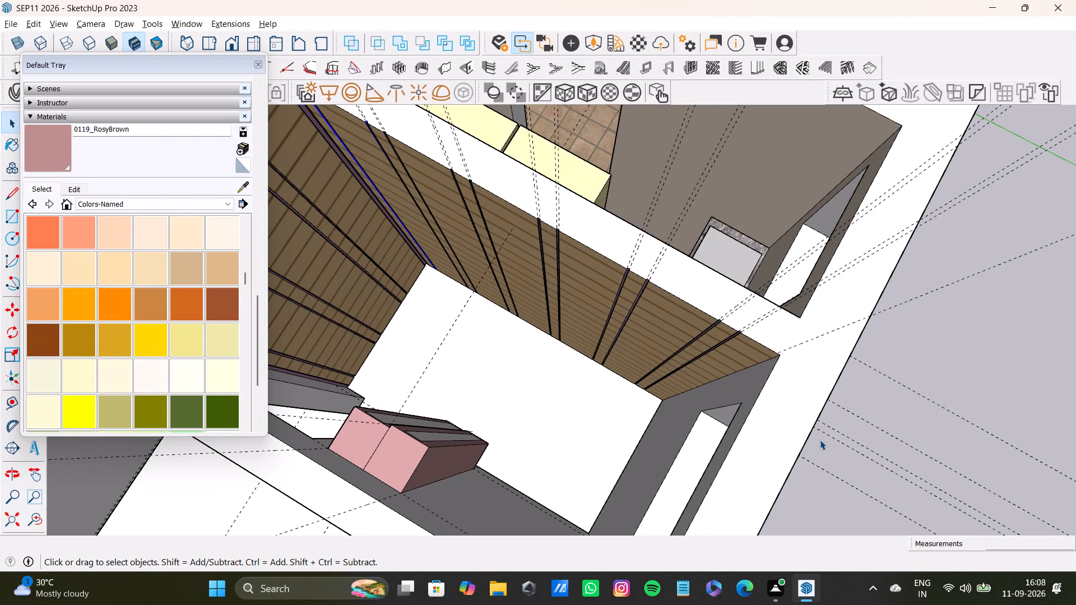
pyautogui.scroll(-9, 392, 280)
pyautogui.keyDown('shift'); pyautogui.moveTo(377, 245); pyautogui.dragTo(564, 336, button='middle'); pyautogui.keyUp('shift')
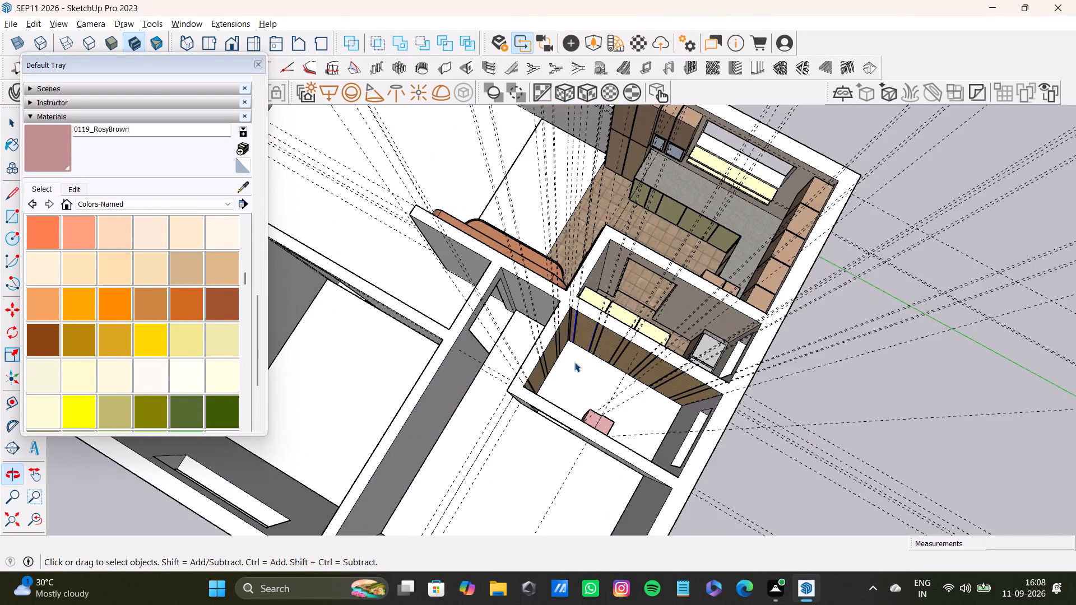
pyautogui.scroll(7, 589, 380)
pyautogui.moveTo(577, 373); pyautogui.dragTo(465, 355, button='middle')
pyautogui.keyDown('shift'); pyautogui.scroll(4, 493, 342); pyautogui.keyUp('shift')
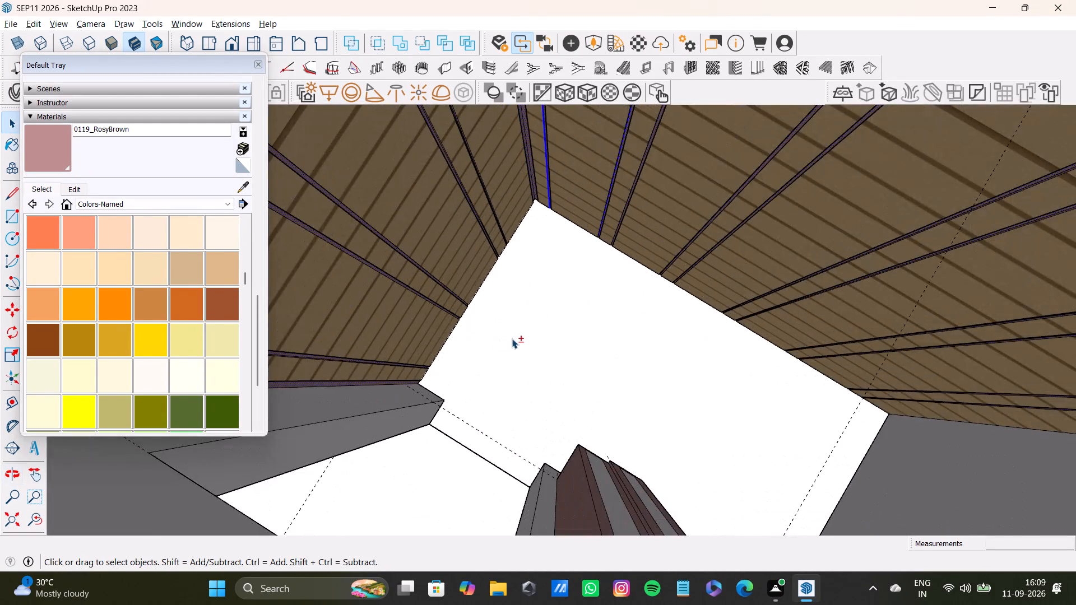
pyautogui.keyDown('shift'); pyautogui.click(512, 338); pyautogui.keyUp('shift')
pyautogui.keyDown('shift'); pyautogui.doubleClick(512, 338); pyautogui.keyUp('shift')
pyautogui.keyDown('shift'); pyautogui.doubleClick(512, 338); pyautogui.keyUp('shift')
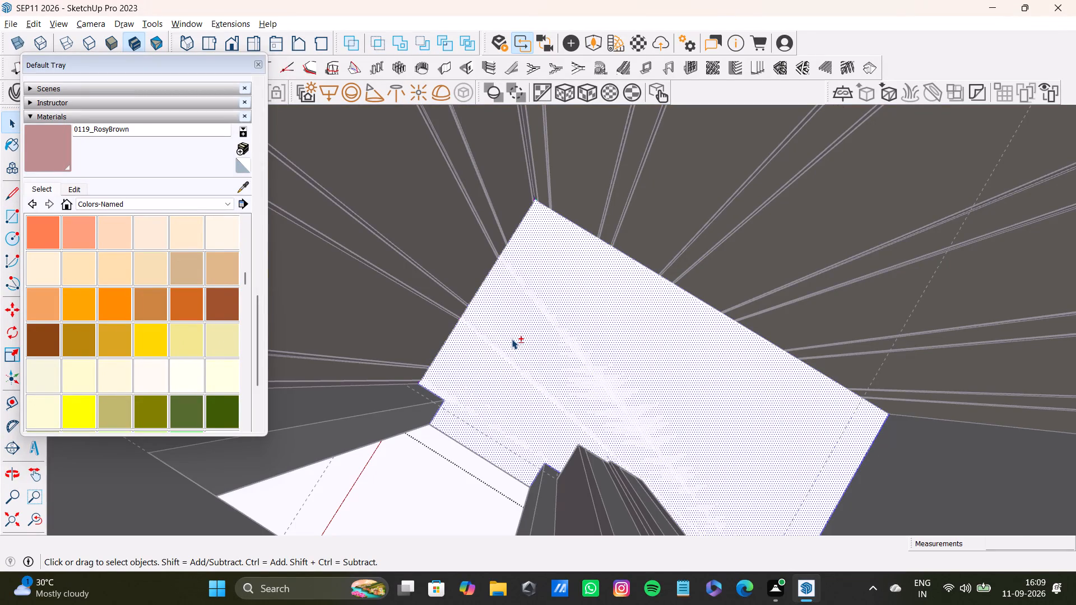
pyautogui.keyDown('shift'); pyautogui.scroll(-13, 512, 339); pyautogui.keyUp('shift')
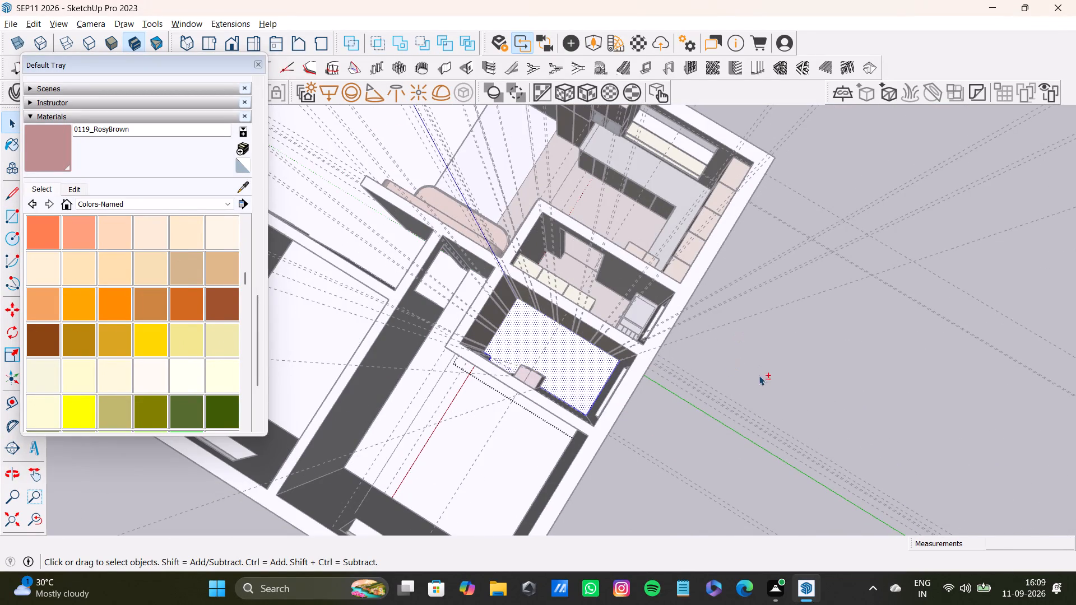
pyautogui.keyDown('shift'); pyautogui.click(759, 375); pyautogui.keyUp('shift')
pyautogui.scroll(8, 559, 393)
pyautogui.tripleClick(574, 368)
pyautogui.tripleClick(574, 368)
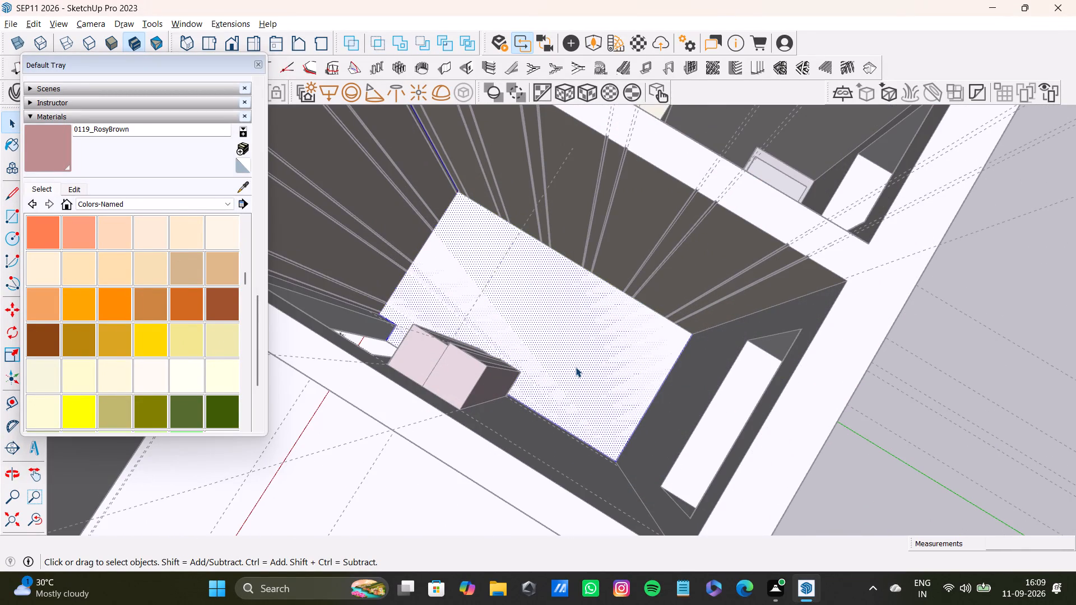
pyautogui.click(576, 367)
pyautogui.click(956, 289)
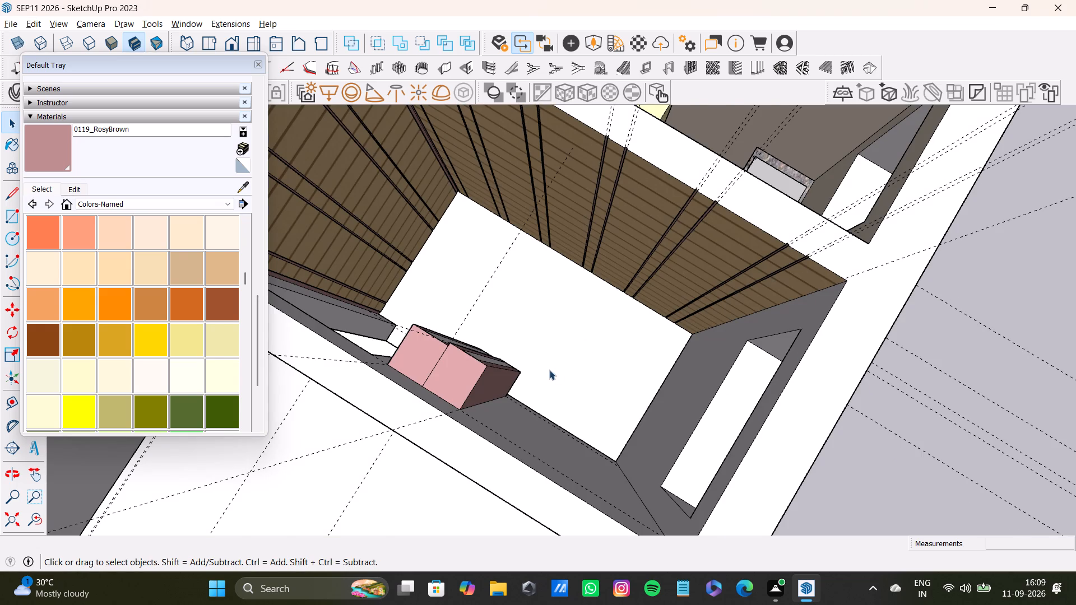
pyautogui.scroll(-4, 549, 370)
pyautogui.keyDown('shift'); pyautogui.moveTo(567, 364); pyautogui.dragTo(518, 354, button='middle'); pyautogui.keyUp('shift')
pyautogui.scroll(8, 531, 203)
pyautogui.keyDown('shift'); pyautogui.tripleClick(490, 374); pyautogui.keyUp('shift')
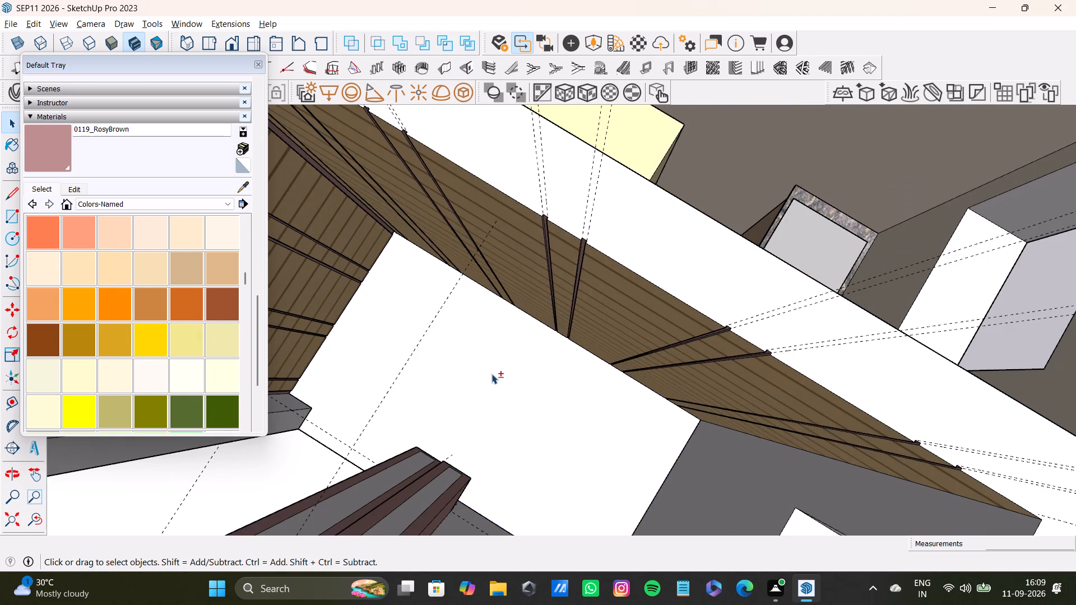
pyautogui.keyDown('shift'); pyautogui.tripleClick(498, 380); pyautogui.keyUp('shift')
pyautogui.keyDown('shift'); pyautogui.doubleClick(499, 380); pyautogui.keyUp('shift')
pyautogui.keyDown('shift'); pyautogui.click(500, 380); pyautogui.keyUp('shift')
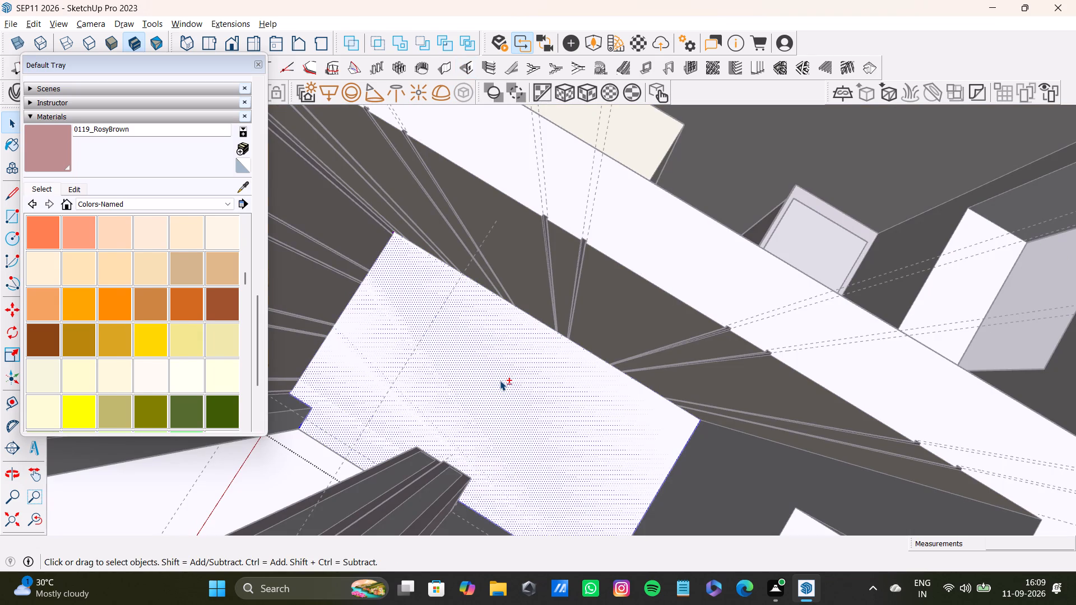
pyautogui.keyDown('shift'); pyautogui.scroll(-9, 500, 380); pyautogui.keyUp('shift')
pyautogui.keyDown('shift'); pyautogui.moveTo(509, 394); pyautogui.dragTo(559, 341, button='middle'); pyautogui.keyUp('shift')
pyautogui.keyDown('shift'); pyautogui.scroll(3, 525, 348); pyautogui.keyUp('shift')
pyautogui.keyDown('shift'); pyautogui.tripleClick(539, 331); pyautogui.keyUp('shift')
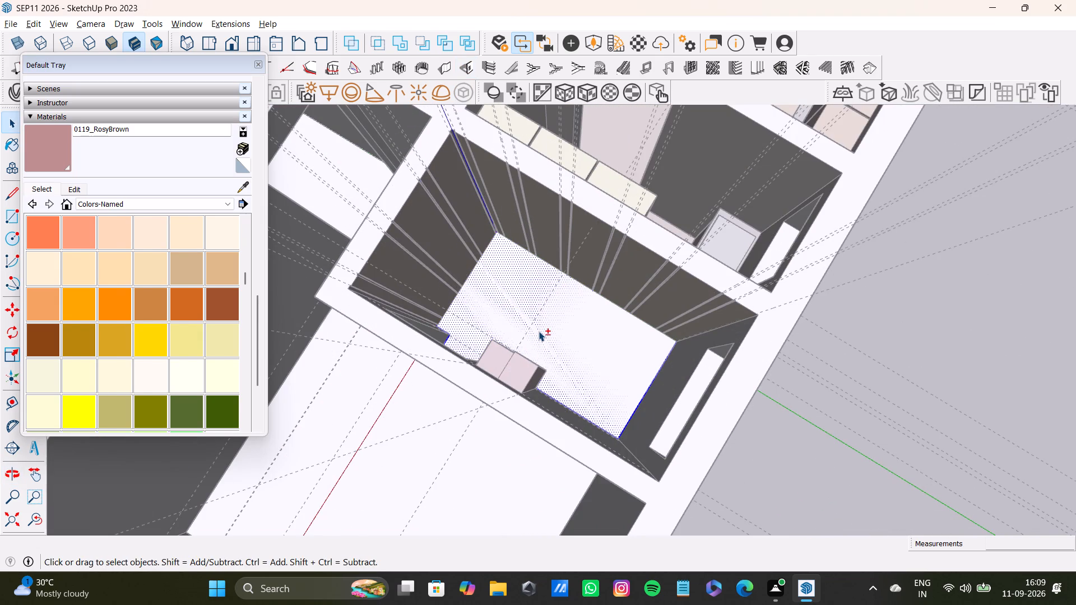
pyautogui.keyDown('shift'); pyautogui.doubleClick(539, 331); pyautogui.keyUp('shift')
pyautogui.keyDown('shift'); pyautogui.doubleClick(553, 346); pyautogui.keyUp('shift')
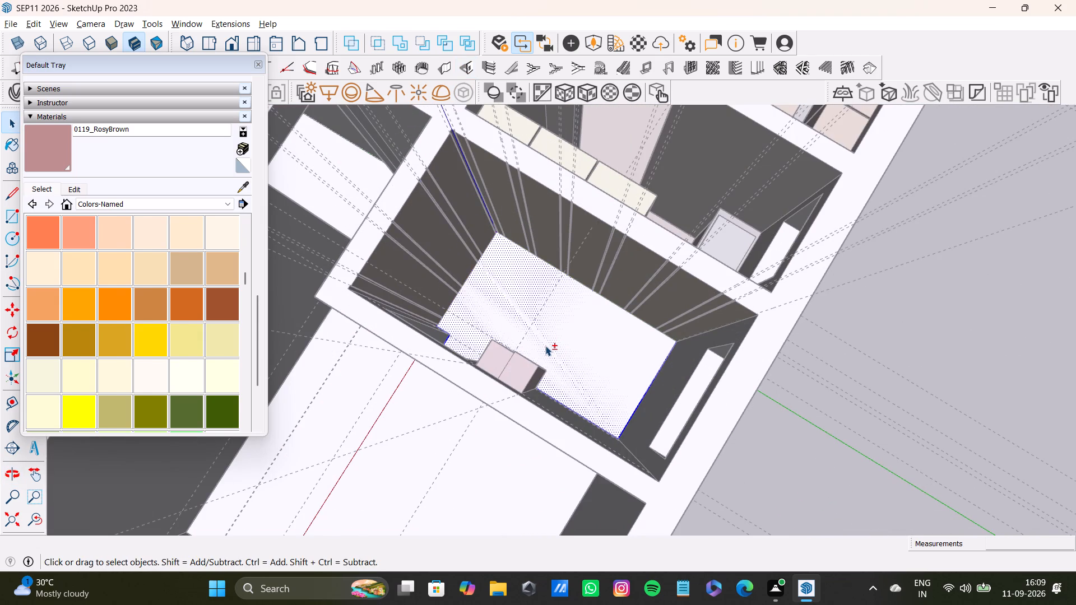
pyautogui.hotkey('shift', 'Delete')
# Paint the narrow room's floor with the Metal Panel material from the Tile library and clear the selection.
pyautogui.keyDown('shift'); pyautogui.click(543, 346); pyautogui.keyUp('shift')
pyautogui.doubleClick(545, 346)
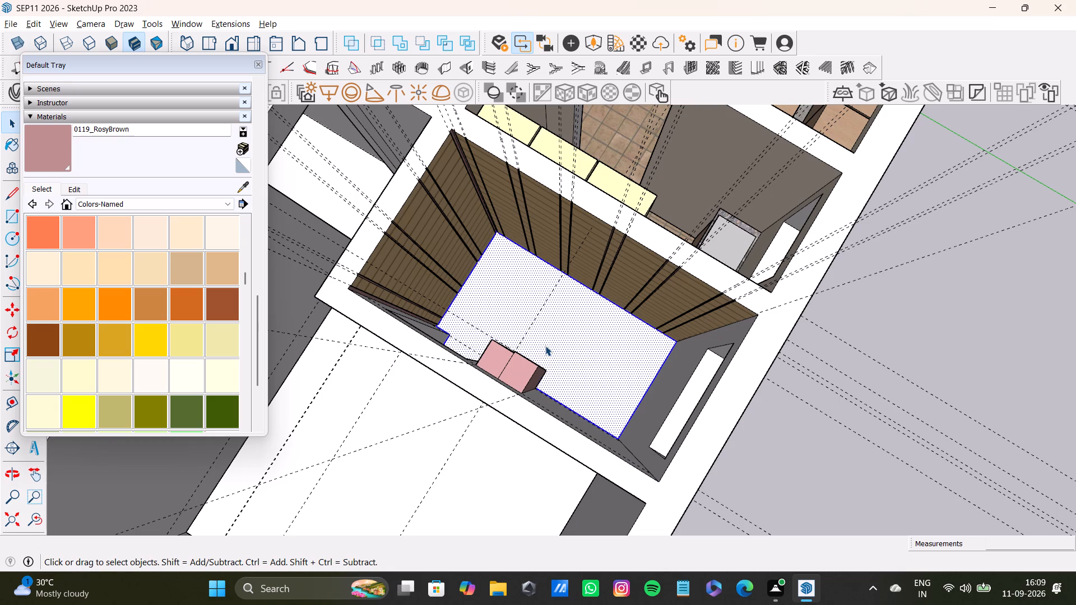
pyautogui.click(200, 204)
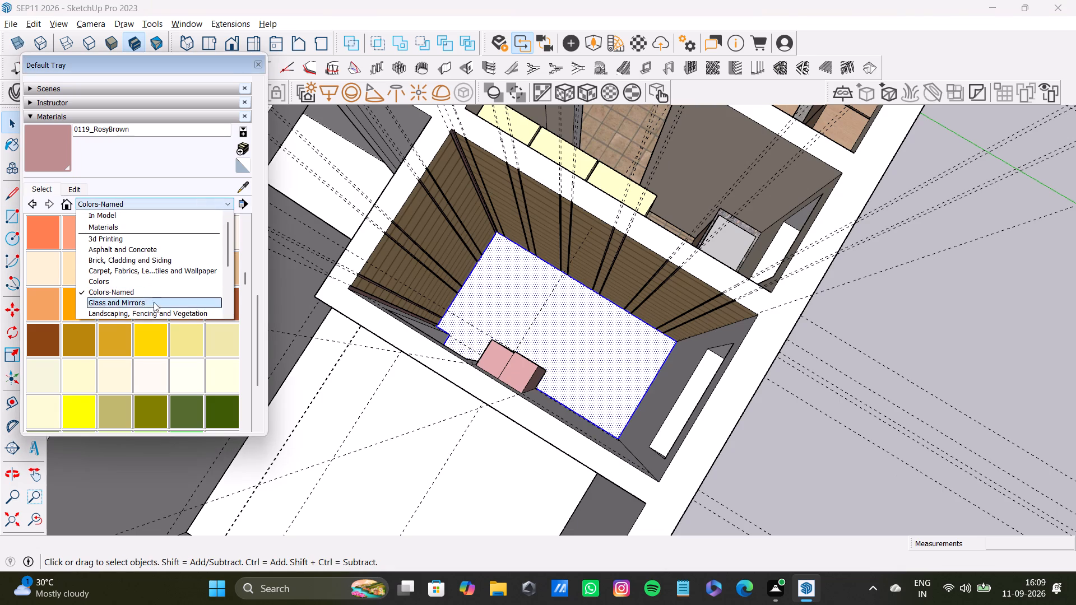
pyautogui.scroll(-3, 108, 287)
pyautogui.click(96, 277)
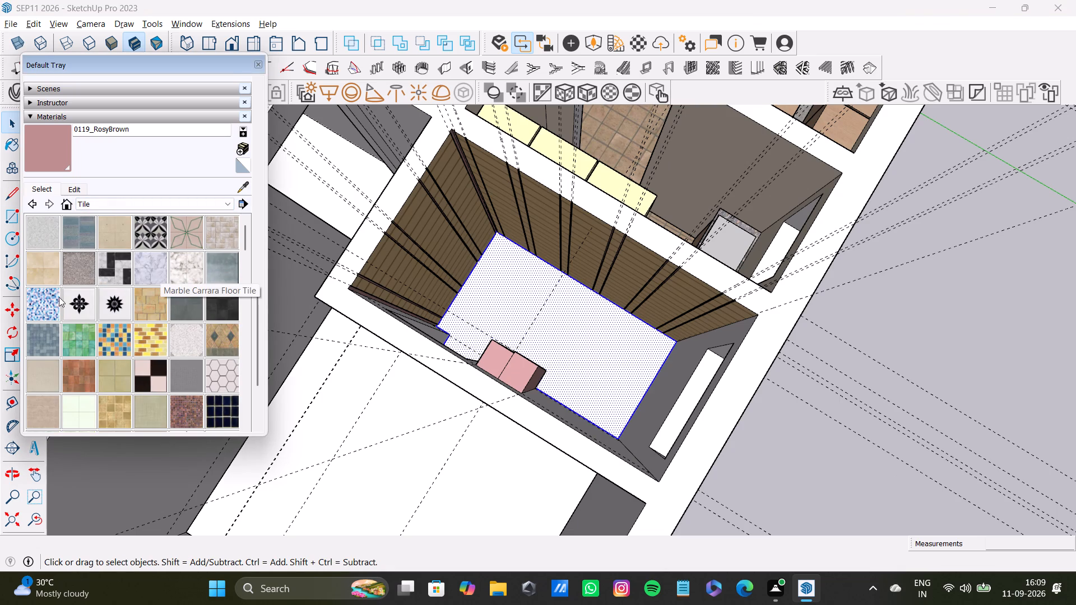
pyautogui.click(217, 267)
pyautogui.click(474, 313)
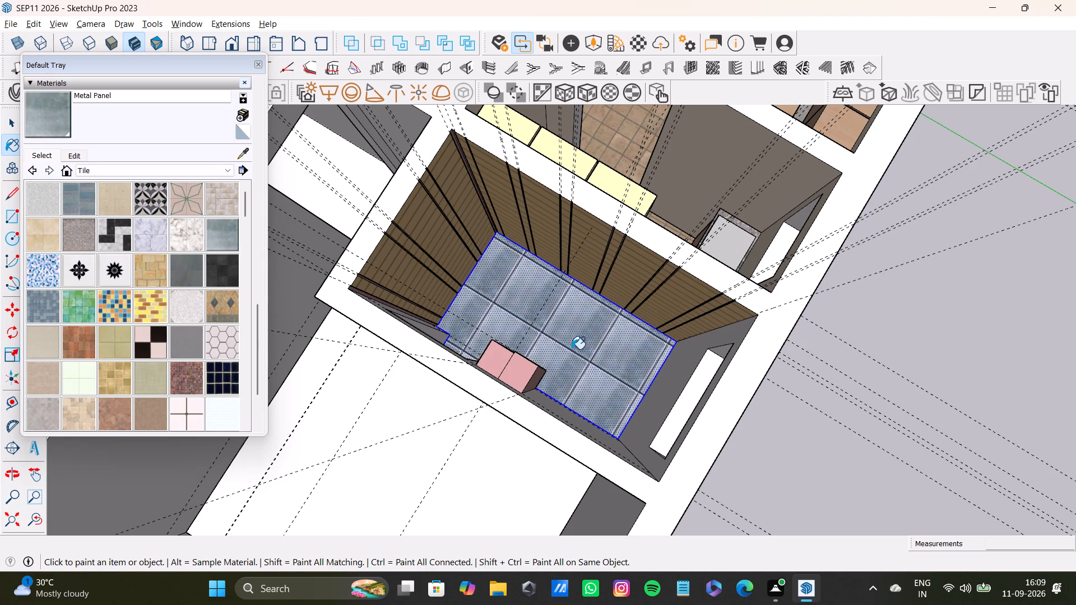
pyautogui.press('space')
pyautogui.click(792, 467)
# Paint the window end wall and the long wall behind the pink tall block with Color D02 from the Colors library.
pyautogui.scroll(-5, 620, 395)
pyautogui.moveTo(667, 395); pyautogui.dragTo(226, 347, button='middle')
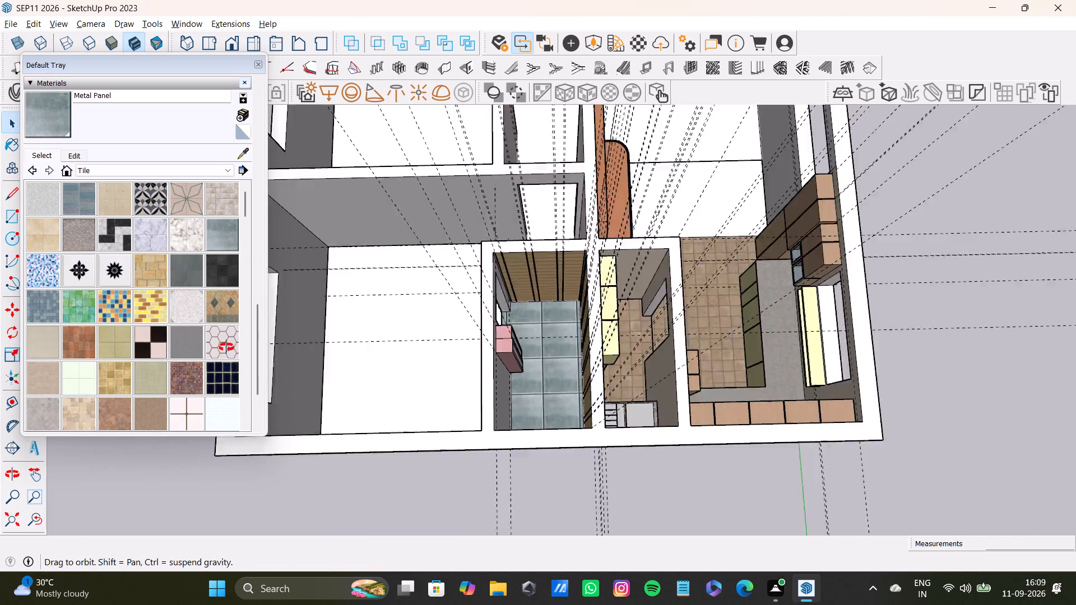
pyautogui.moveTo(226, 347); pyautogui.dragTo(200, 331, button='middle')
pyautogui.scroll(8, 435, 307)
pyautogui.moveTo(600, 344); pyautogui.dragTo(256, 292, button='middle')
pyautogui.scroll(-4, 368, 267)
pyautogui.keyDown('shift'); pyautogui.moveTo(381, 267); pyautogui.dragTo(463, 412, button='middle'); pyautogui.keyUp('shift')
pyautogui.moveTo(501, 406); pyautogui.dragTo(203, 394, button='middle')
pyautogui.scroll(4, 355, 346)
pyautogui.keyDown('shift'); pyautogui.moveTo(383, 361); pyautogui.dragTo(435, 408, button='middle'); pyautogui.keyUp('shift')
pyautogui.keyDown('shift'); pyautogui.scroll(10, 397, 317); pyautogui.keyUp('shift')
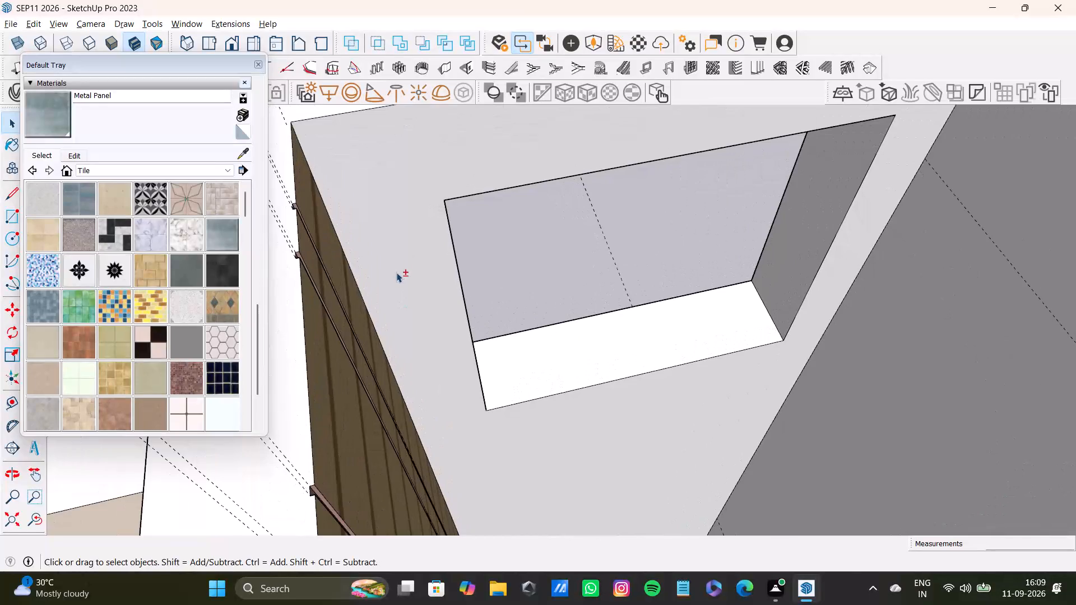
pyautogui.keyDown('shift'); pyautogui.click(396, 270); pyautogui.keyUp('shift')
pyautogui.keyDown('shift'); pyautogui.scroll(-5, 396, 270); pyautogui.keyUp('shift')
pyautogui.keyDown('shift'); pyautogui.moveTo(392, 276); pyautogui.dragTo(299, 338, button='middle'); pyautogui.keyUp('shift')
pyautogui.moveTo(309, 365); pyautogui.dragTo(718, 383, button='middle')
pyautogui.keyDown('shift'); pyautogui.click(655, 255); pyautogui.keyUp('shift')
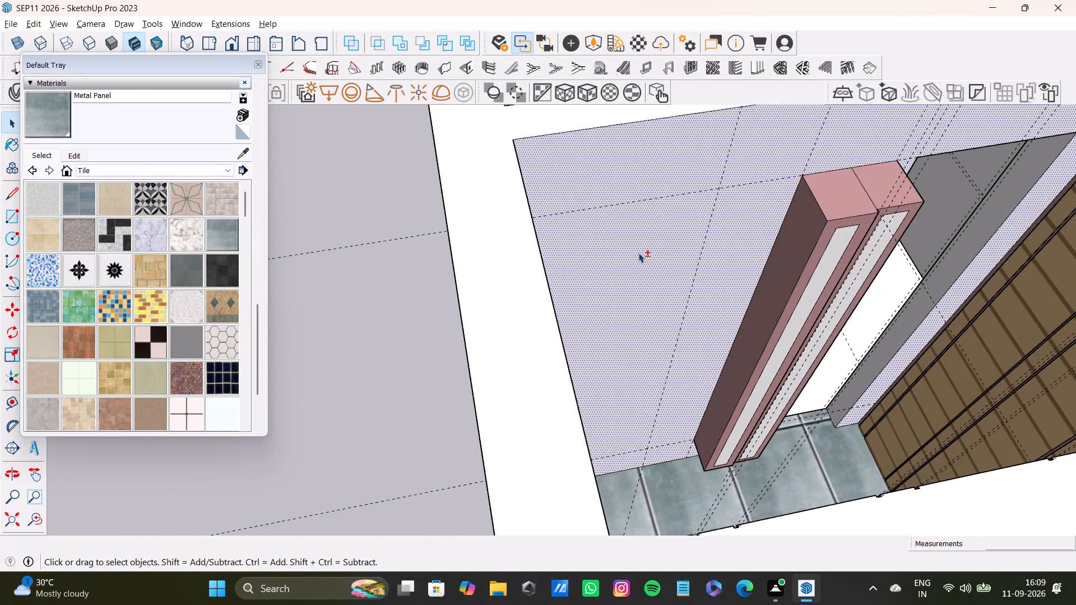
pyautogui.keyDown('shift'); pyautogui.scroll(-5, 638, 253); pyautogui.keyUp('shift')
pyautogui.keyDown('shift'); pyautogui.moveTo(598, 241); pyautogui.dragTo(444, 258, button='middle'); pyautogui.keyUp('shift')
pyautogui.keyDown('shift'); pyautogui.scroll(10, 667, 262); pyautogui.keyUp('shift')
pyautogui.keyDown('shift'); pyautogui.scroll(-3, 550, 269); pyautogui.keyUp('shift')
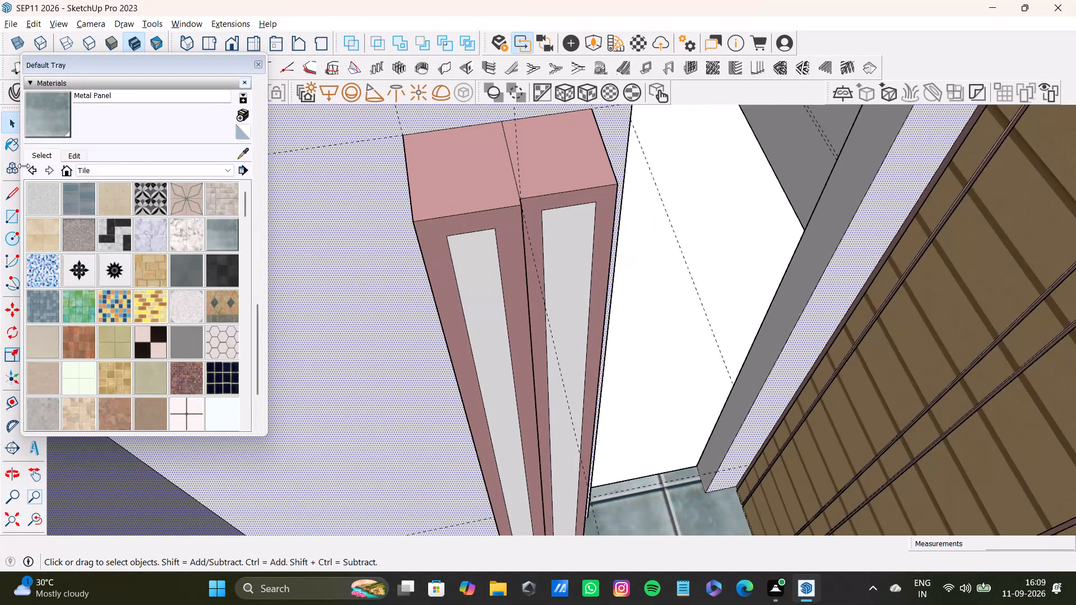
pyautogui.keyDown('shift'); pyautogui.click(101, 170); pyautogui.keyUp('shift')
pyautogui.keyDown('shift'); pyautogui.scroll(-4, 161, 230); pyautogui.keyUp('shift')
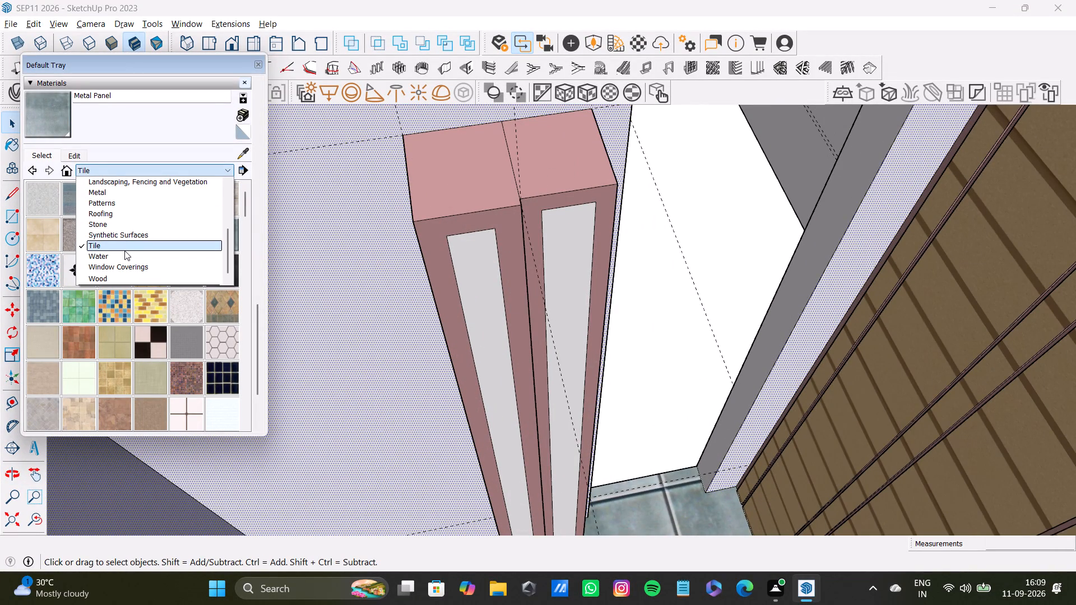
pyautogui.keyDown('shift'); pyautogui.scroll(4, 109, 206); pyautogui.keyUp('shift')
pyautogui.keyDown('shift'); pyautogui.scroll(-1, 118, 254); pyautogui.keyUp('shift')
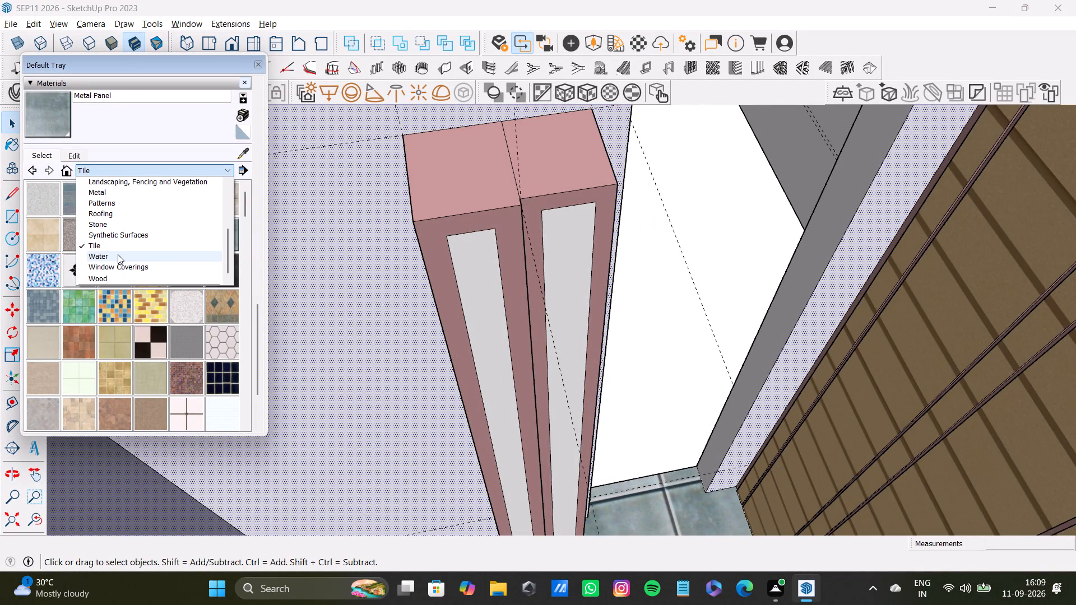
pyautogui.keyDown('shift'); pyautogui.scroll(2, 109, 252); pyautogui.keyUp('shift')
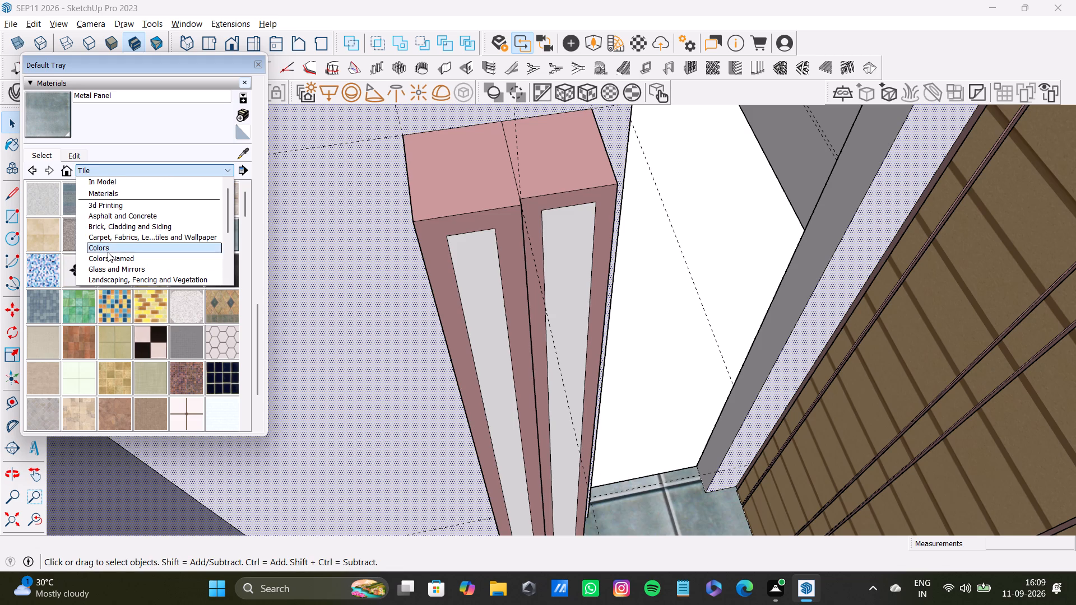
pyautogui.keyDown('shift'); pyautogui.click(108, 252); pyautogui.keyUp('shift')
pyautogui.keyDown('shift'); pyautogui.scroll(-3, 108, 252); pyautogui.keyUp('shift')
pyautogui.keyDown('shift'); pyautogui.scroll(-6, 146, 283); pyautogui.keyUp('shift')
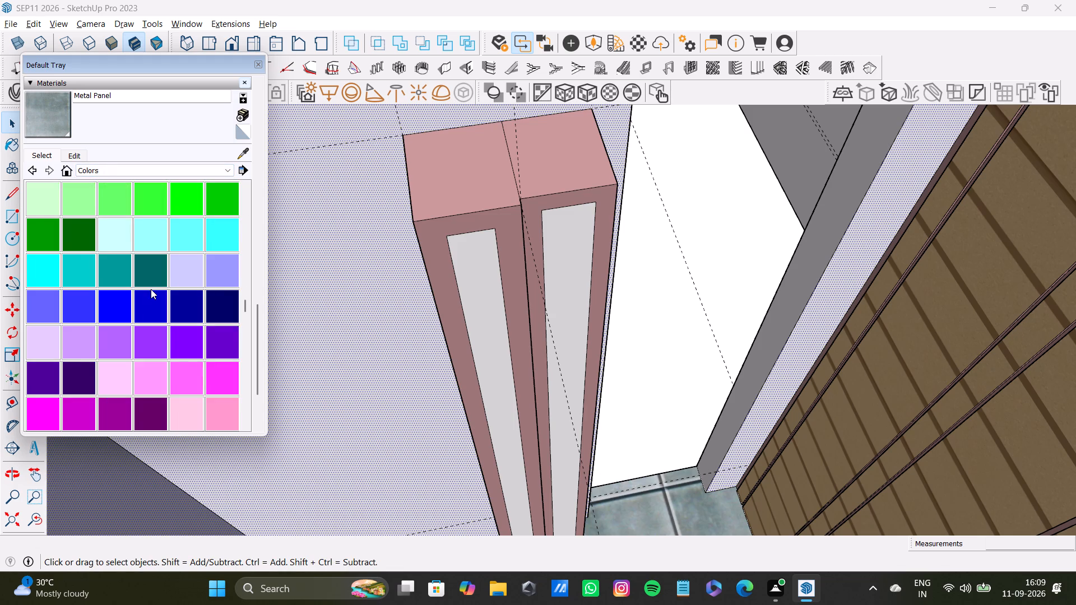
pyautogui.keyDown('shift'); pyautogui.scroll(-8, 151, 289); pyautogui.keyUp('shift')
pyautogui.keyDown('shift'); pyautogui.scroll(3, 154, 290); pyautogui.keyUp('shift')
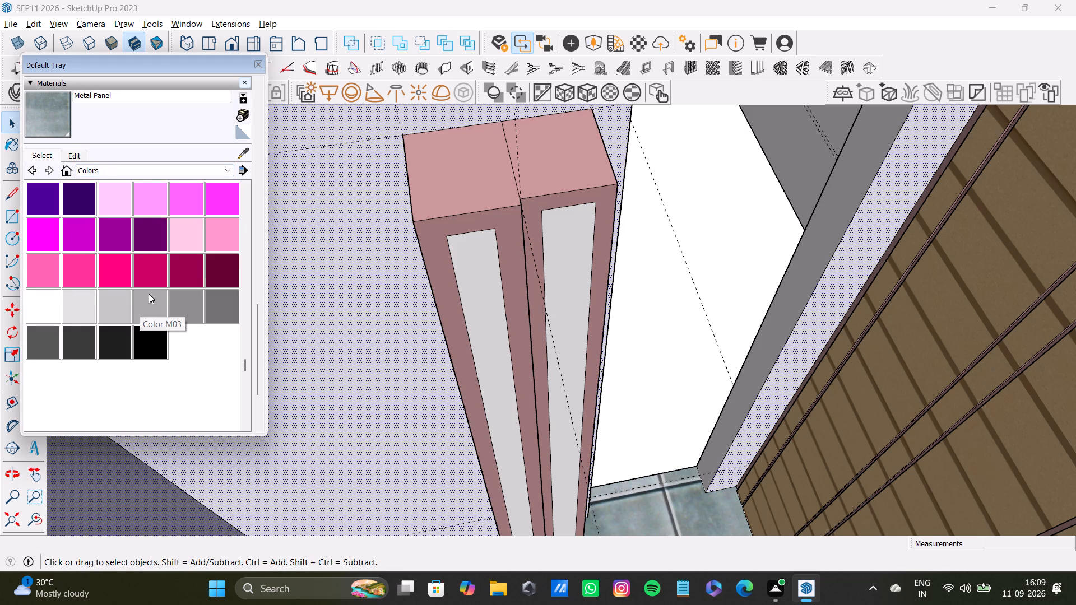
pyautogui.keyDown('shift'); pyautogui.scroll(15, 149, 287); pyautogui.keyUp('shift')
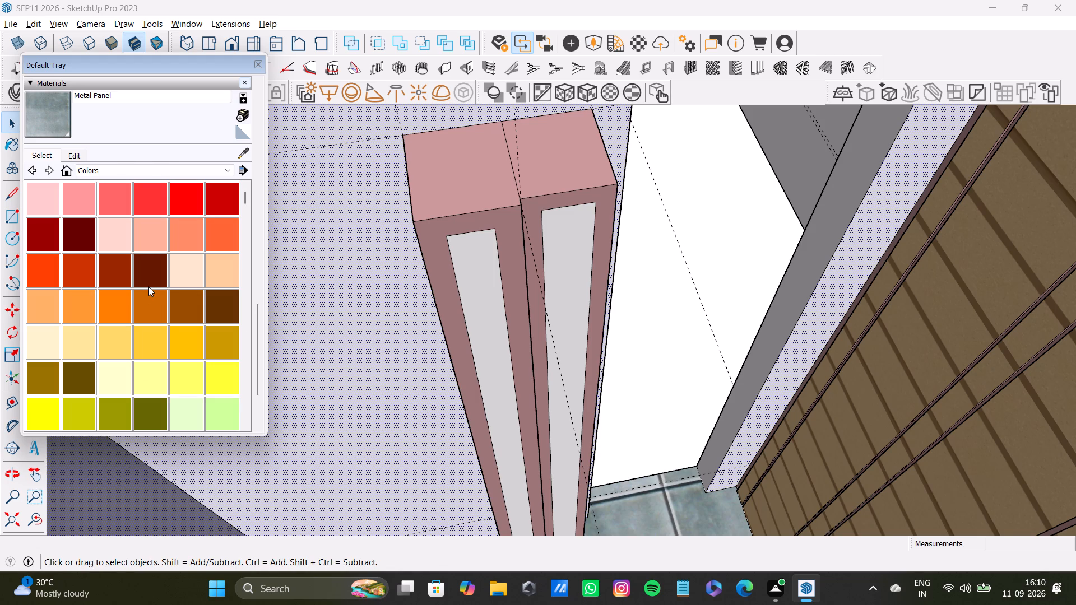
pyautogui.keyDown('shift'); pyautogui.click(80, 352); pyautogui.keyUp('shift')
pyautogui.keyDown('shift'); pyautogui.click(327, 245); pyautogui.keyUp('shift')
# Examine the painted walls and tiled floor of the narrow room from outside and above.
pyautogui.keyDown('shift'); pyautogui.scroll(-4, 333, 281); pyautogui.keyUp('shift')
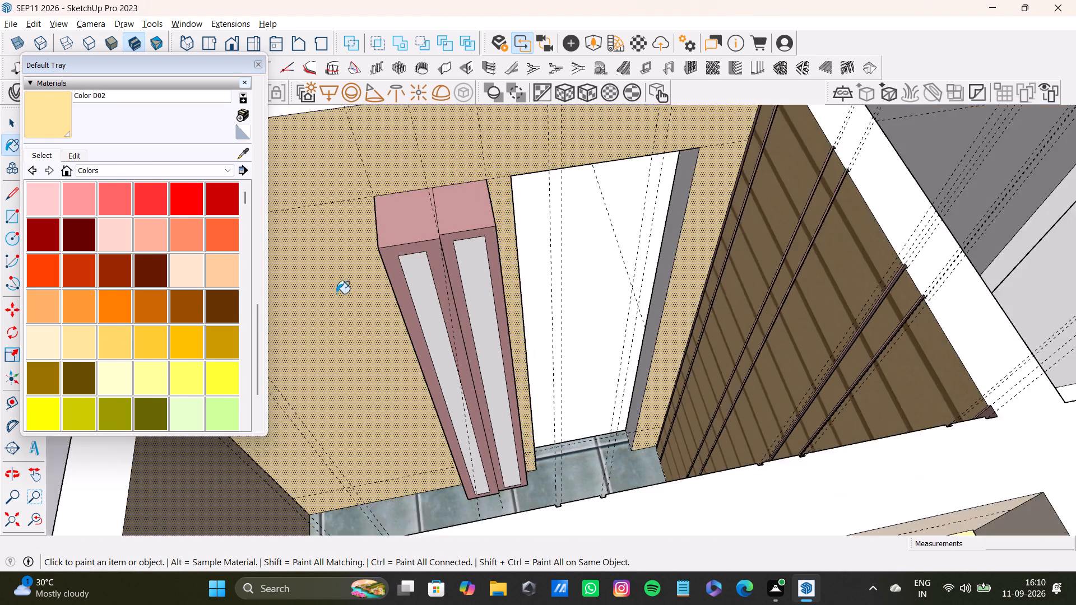
pyautogui.keyDown('shift'); pyautogui.scroll(-10, 336, 294); pyautogui.keyUp('shift')
pyautogui.moveTo(430, 325); pyautogui.dragTo(147, 331, button='middle')
pyautogui.scroll(-4, 265, 287)
pyautogui.keyDown('shift'); pyautogui.moveTo(338, 293); pyautogui.dragTo(395, 417, button='middle'); pyautogui.keyUp('shift')
pyautogui.moveTo(490, 409); pyautogui.dragTo(133, 404, button='middle')
pyautogui.scroll(4, 404, 351)
pyautogui.scroll(-3, 412, 338)
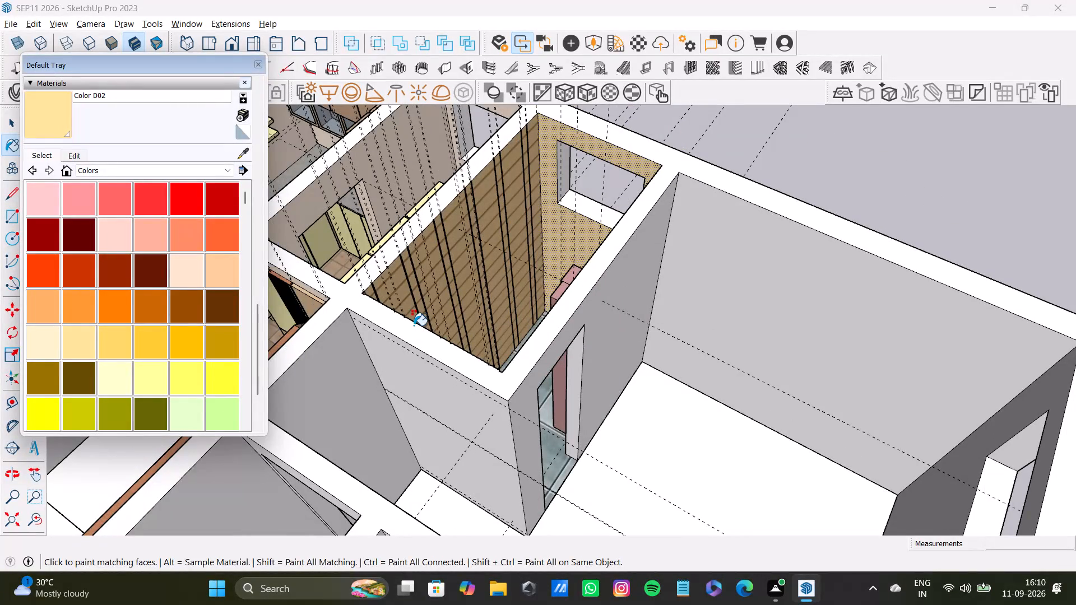
pyautogui.press('space')
pyautogui.scroll(-8, 414, 325)
pyautogui.keyDown('shift'); pyautogui.moveTo(411, 325); pyautogui.dragTo(525, 403, button='middle'); pyautogui.keyUp('shift')
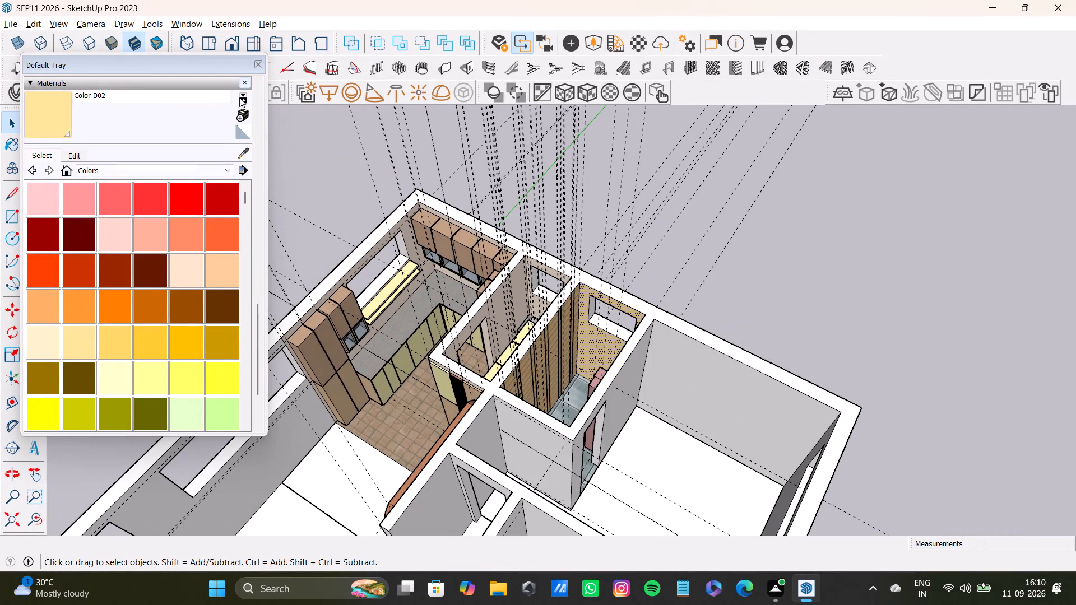
# Close the materials tray and delete all construction guides from the model.
pyautogui.click(257, 68)
pyautogui.scroll(2, 483, 311)
pyautogui.click(33, 26)
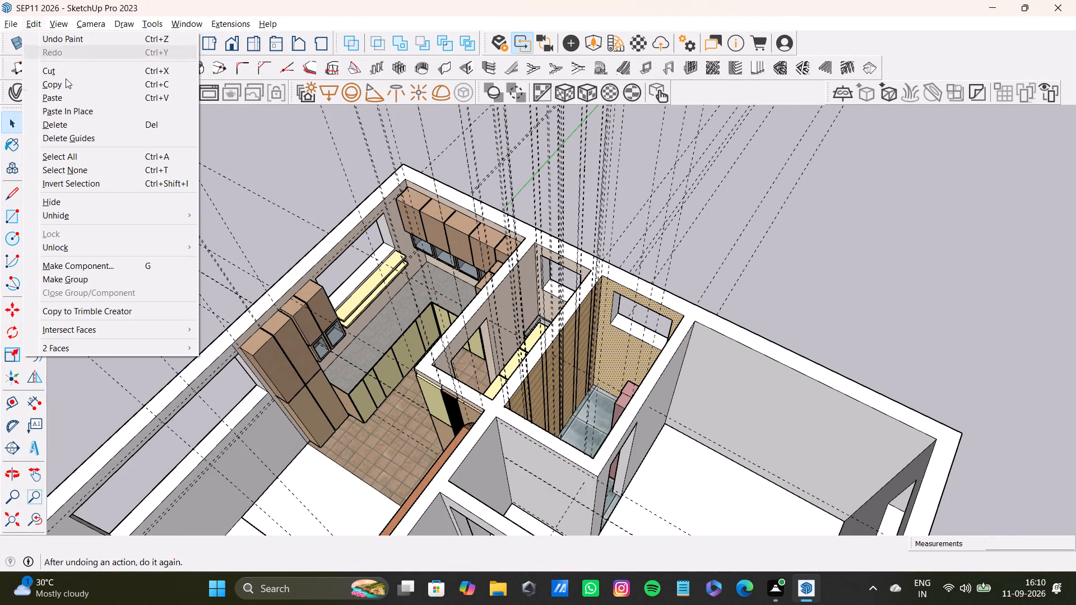
pyautogui.click(71, 141)
# Examine the whole apartment and the narrow room's finishes from several sides.
pyautogui.scroll(-9, 207, 245)
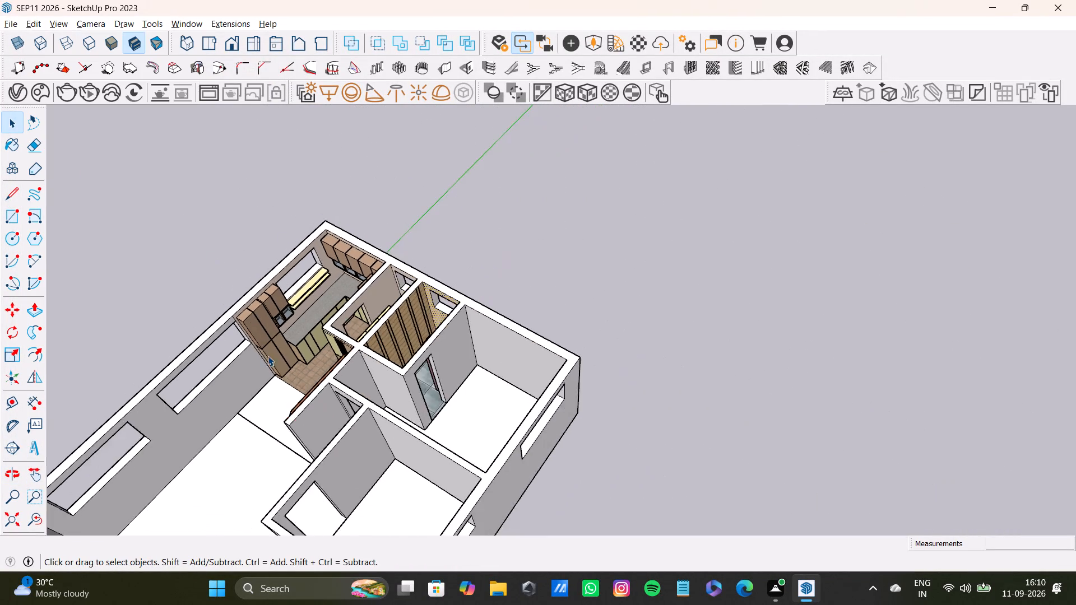
pyautogui.moveTo(268, 356); pyautogui.dragTo(367, 245, button='middle')
pyautogui.scroll(1, 377, 262)
pyautogui.moveTo(377, 262); pyautogui.dragTo(439, 332, button='middle')
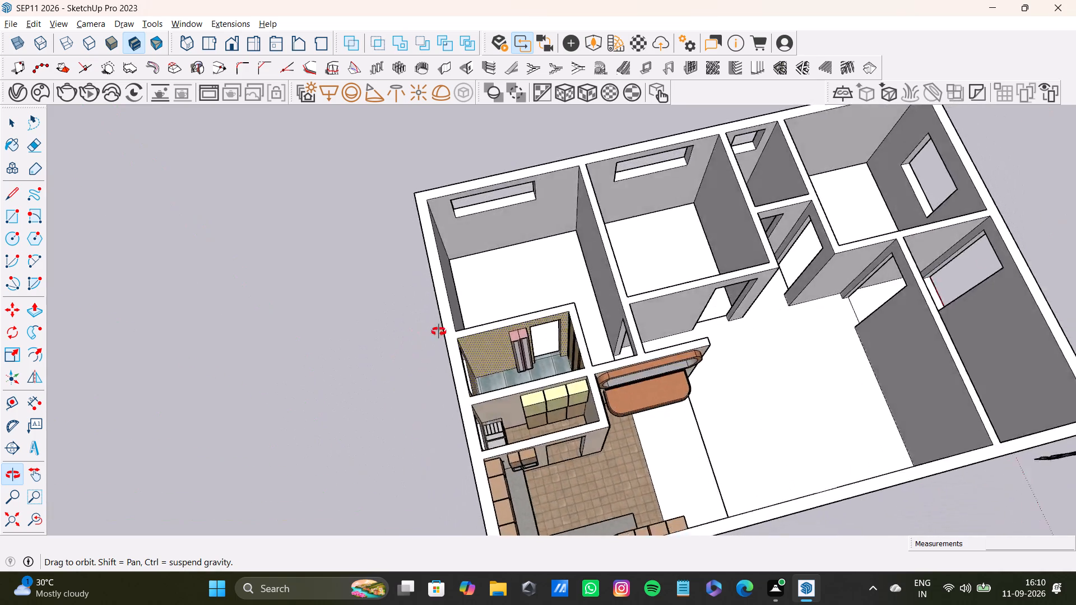
pyautogui.moveTo(439, 332); pyautogui.dragTo(104, 243, button='middle')
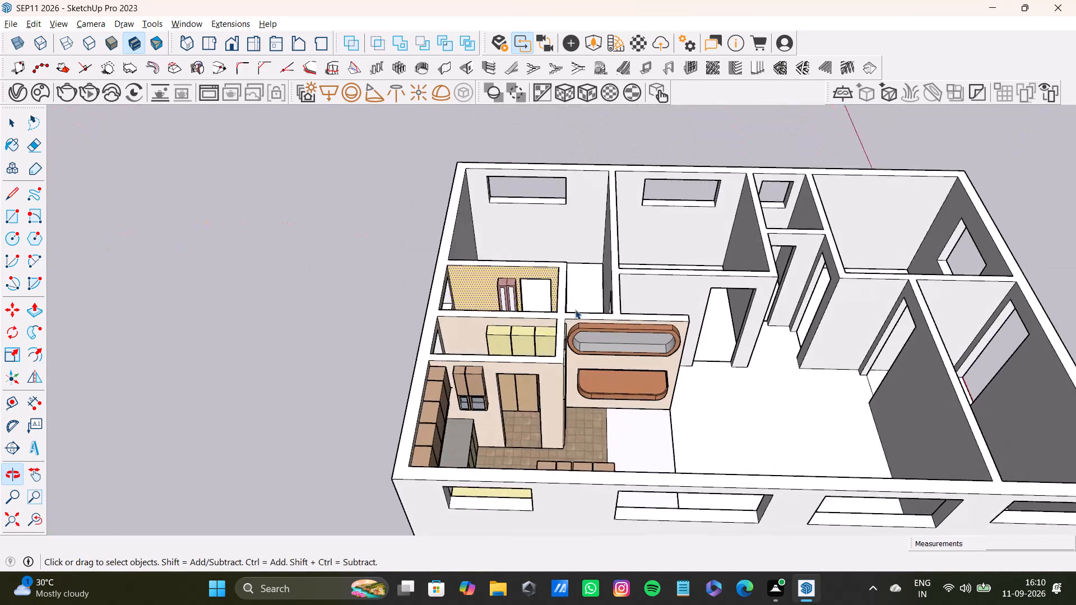
pyautogui.scroll(6, 576, 309)
pyautogui.moveTo(579, 315); pyautogui.dragTo(238, 321, button='middle')
pyautogui.scroll(-4, 465, 252)
pyautogui.keyDown('shift'); pyautogui.moveTo(541, 254); pyautogui.dragTo(481, 406, button='middle'); pyautogui.keyUp('shift')
# Paint the two white front panels of the pink tall block with Translucent Resin Crush Gray from the Glass and Mirrors library.
pyautogui.scroll(4, 478, 404)
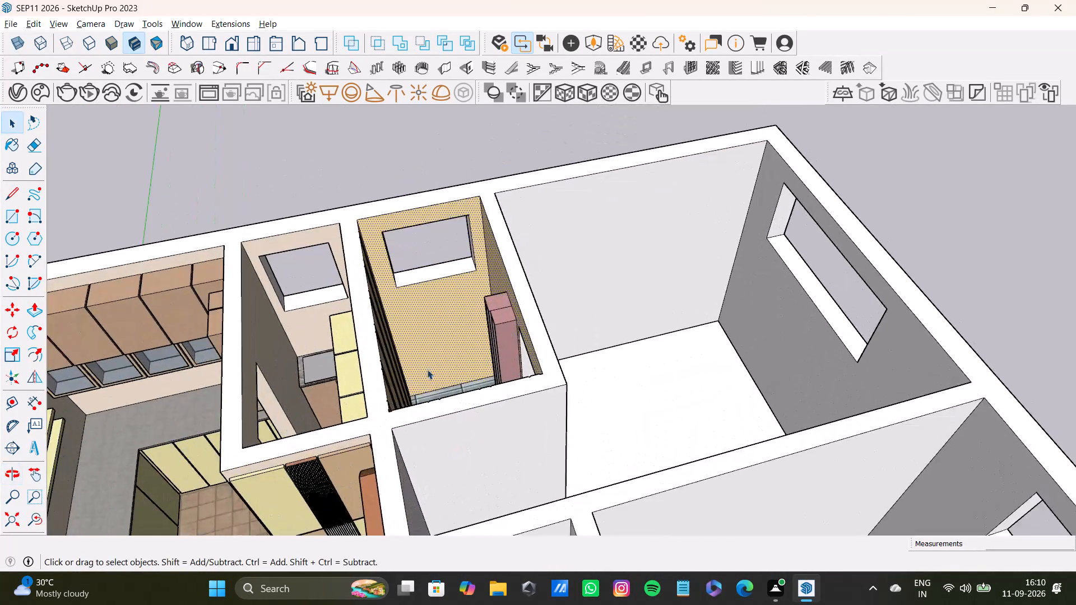
pyautogui.scroll(5, 427, 369)
pyautogui.moveTo(424, 358); pyautogui.dragTo(769, 327, button='middle')
pyautogui.scroll(3, 641, 306)
pyautogui.keyDown('shift'); pyautogui.moveTo(637, 257); pyautogui.dragTo(595, 398, button='middle'); pyautogui.keyUp('shift')
pyautogui.scroll(3, 579, 356)
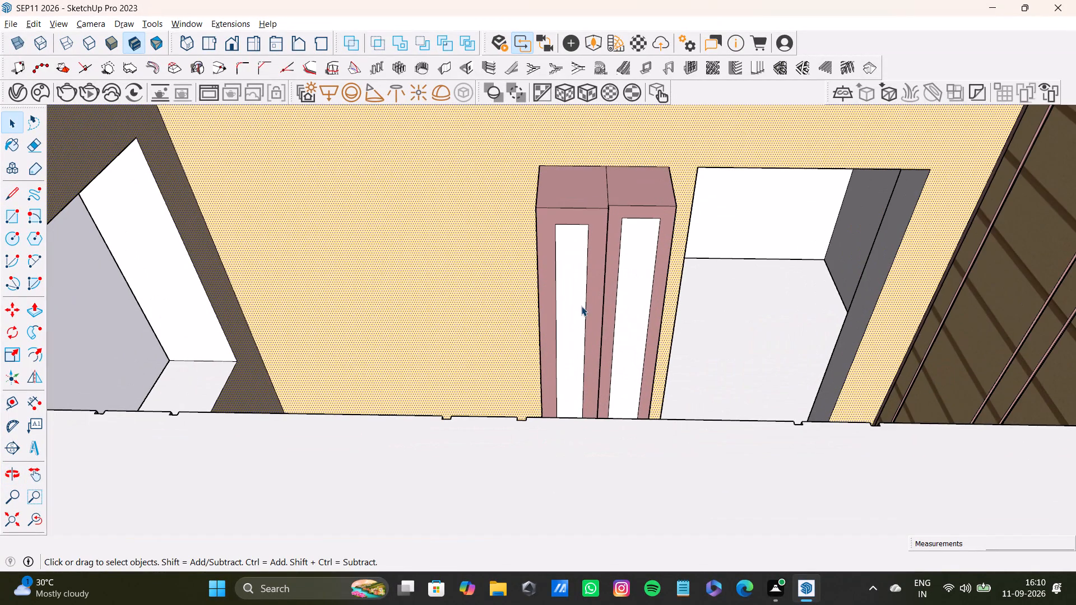
pyautogui.click(578, 305)
pyautogui.click(634, 294)
pyautogui.keyDown('shift'); pyautogui.click(561, 284); pyautogui.keyUp('shift')
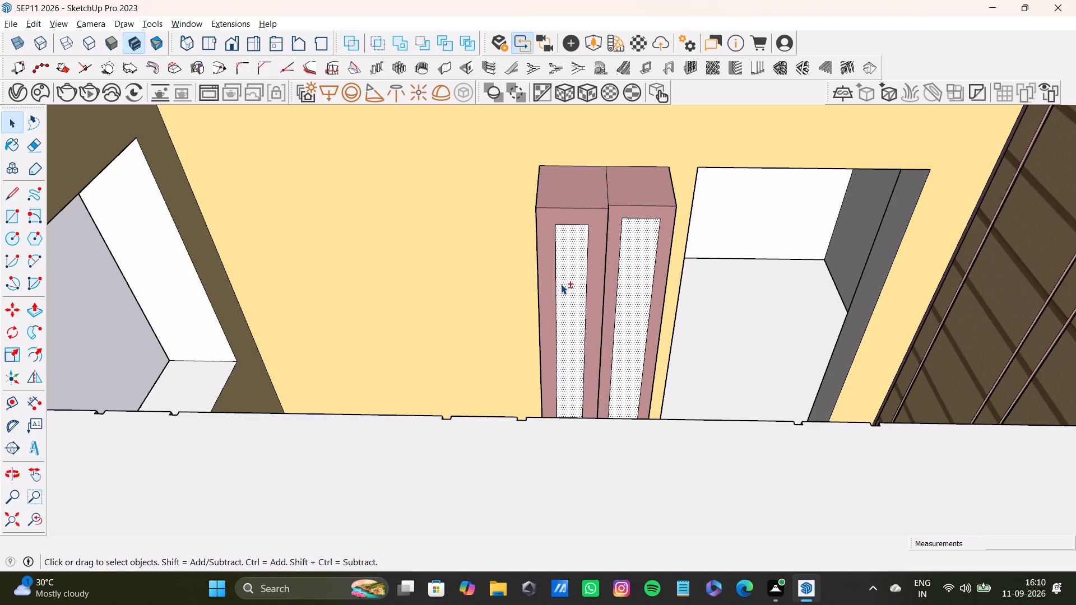
pyautogui.keyDown('shift'); pyautogui.click(10, 150); pyautogui.keyUp('shift')
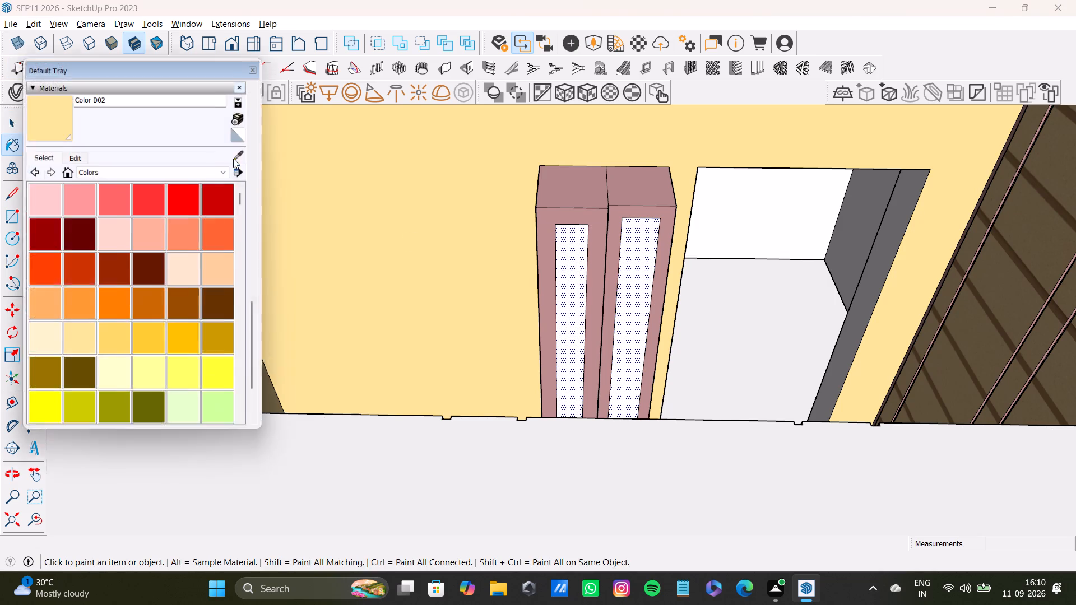
pyautogui.keyDown('shift'); pyautogui.click(175, 172); pyautogui.keyUp('shift')
pyautogui.keyDown('shift'); pyautogui.scroll(-2, 159, 256); pyautogui.keyUp('shift')
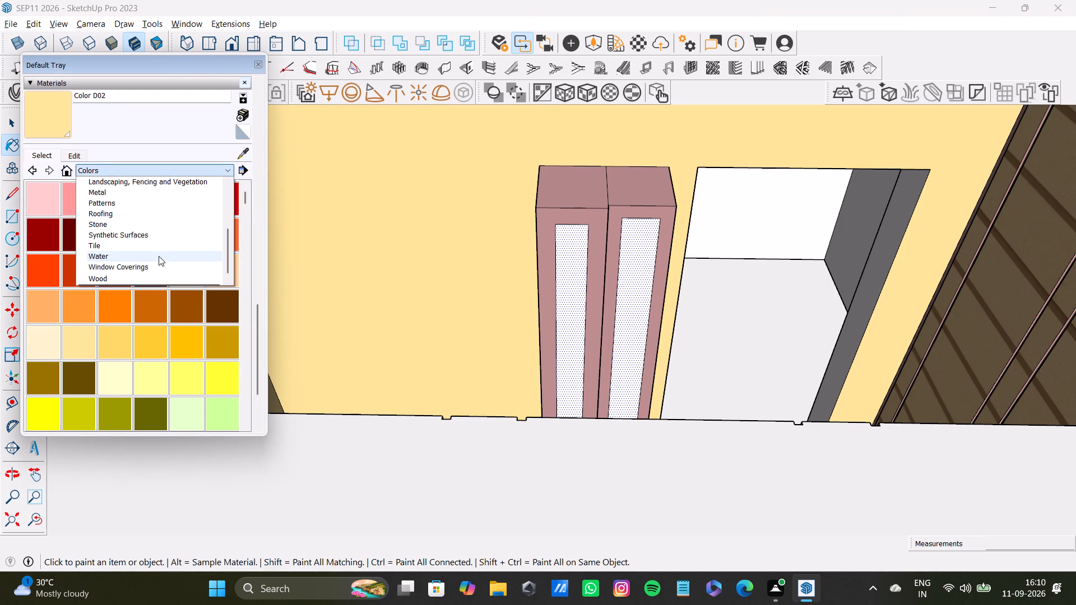
pyautogui.keyDown('shift'); pyautogui.scroll(-3, 152, 258); pyautogui.keyUp('shift')
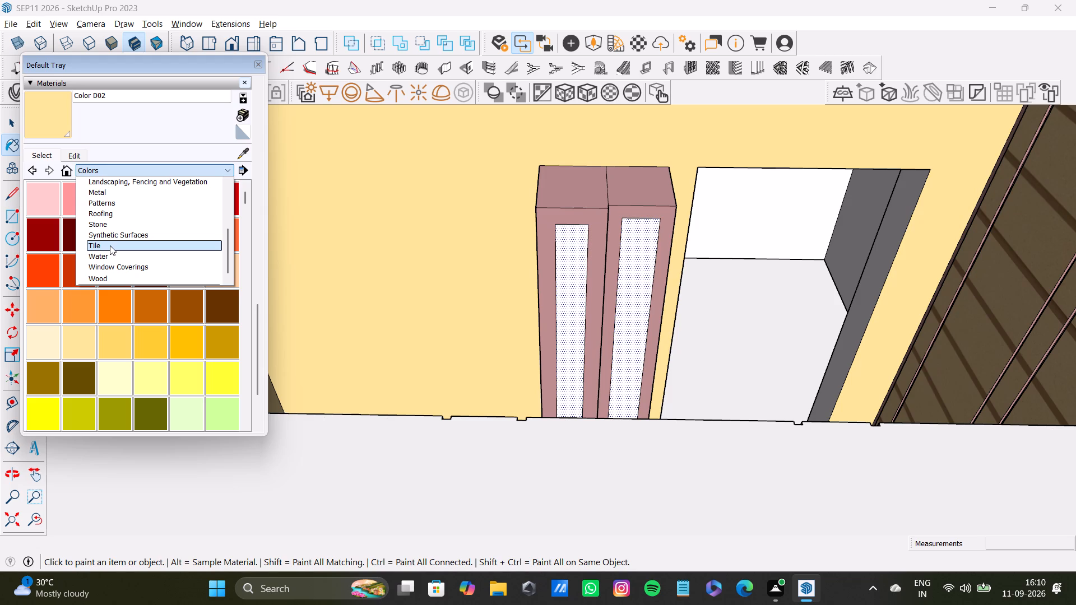
pyautogui.keyDown('shift'); pyautogui.scroll(2, 109, 247); pyautogui.keyUp('shift')
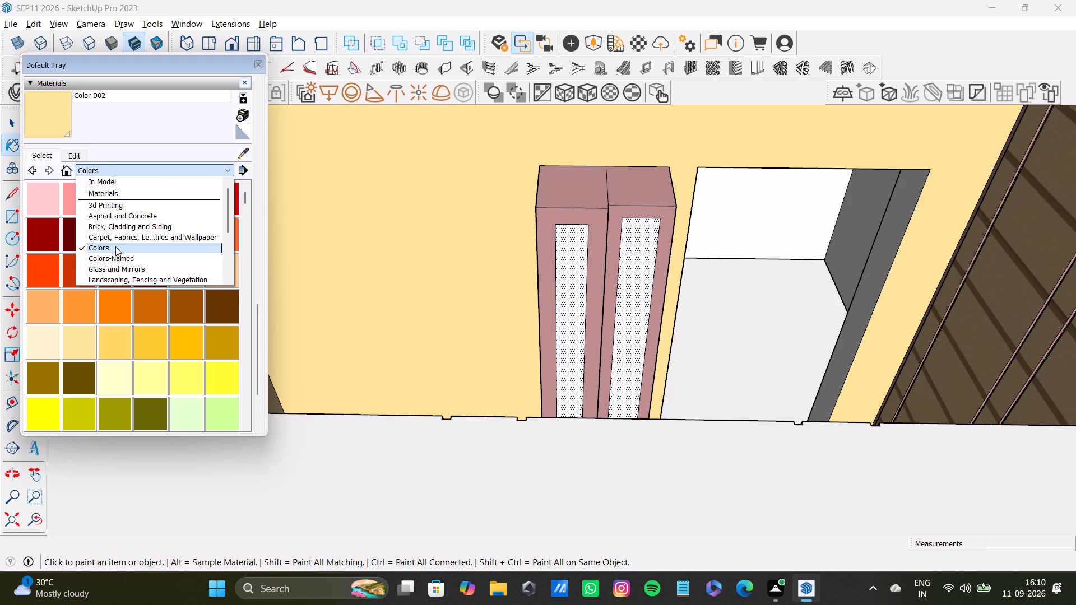
pyautogui.keyDown('shift'); pyautogui.scroll(1, 115, 246); pyautogui.keyUp('shift')
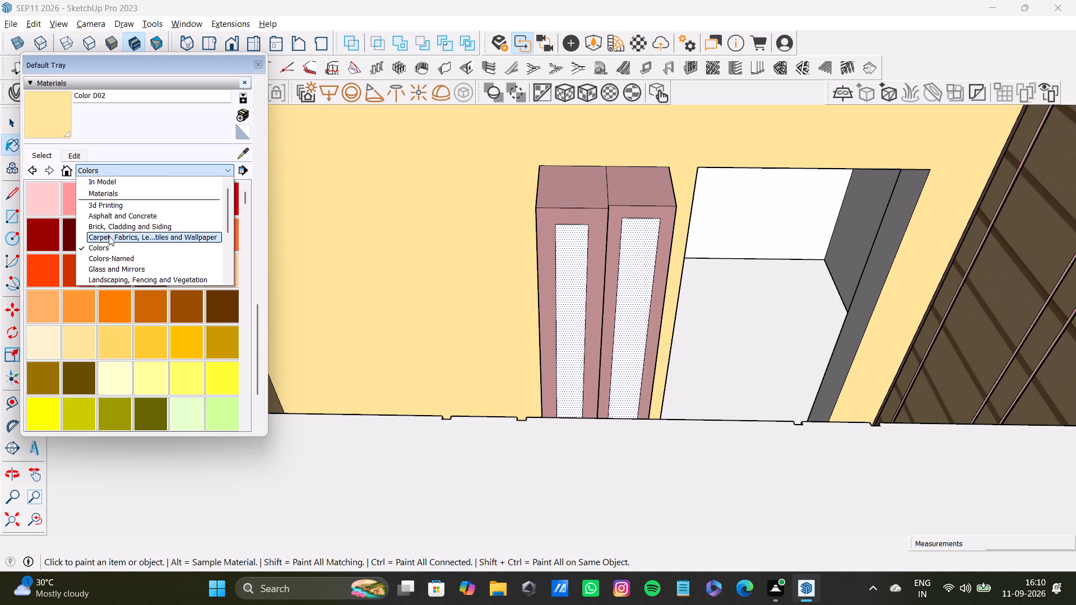
pyautogui.keyDown('shift'); pyautogui.scroll(-1, 123, 261); pyautogui.keyUp('shift')
pyautogui.keyDown('shift'); pyautogui.scroll(1, 124, 234); pyautogui.keyUp('shift')
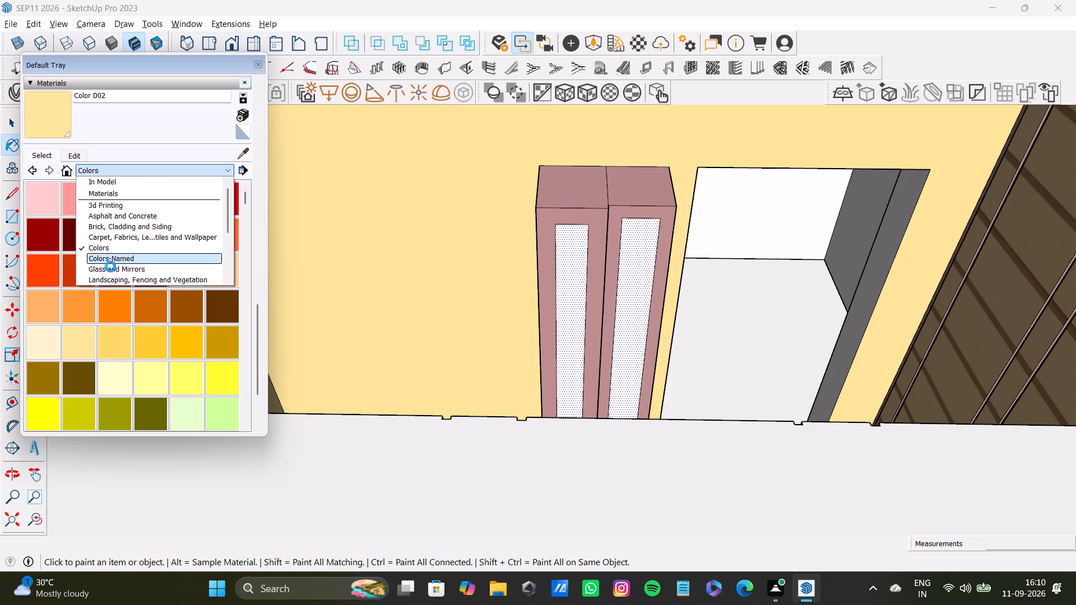
pyautogui.keyDown('shift'); pyautogui.click(108, 268); pyautogui.keyUp('shift')
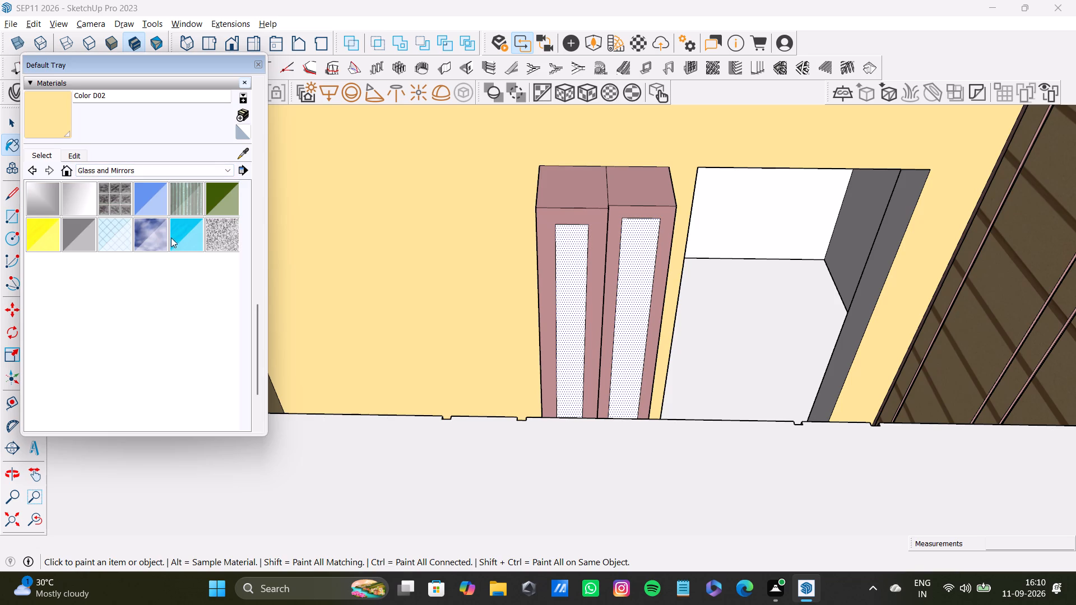
pyautogui.keyDown('shift'); pyautogui.click(92, 240); pyautogui.keyUp('shift')
pyautogui.keyDown('shift'); pyautogui.click(579, 294); pyautogui.keyUp('shift')
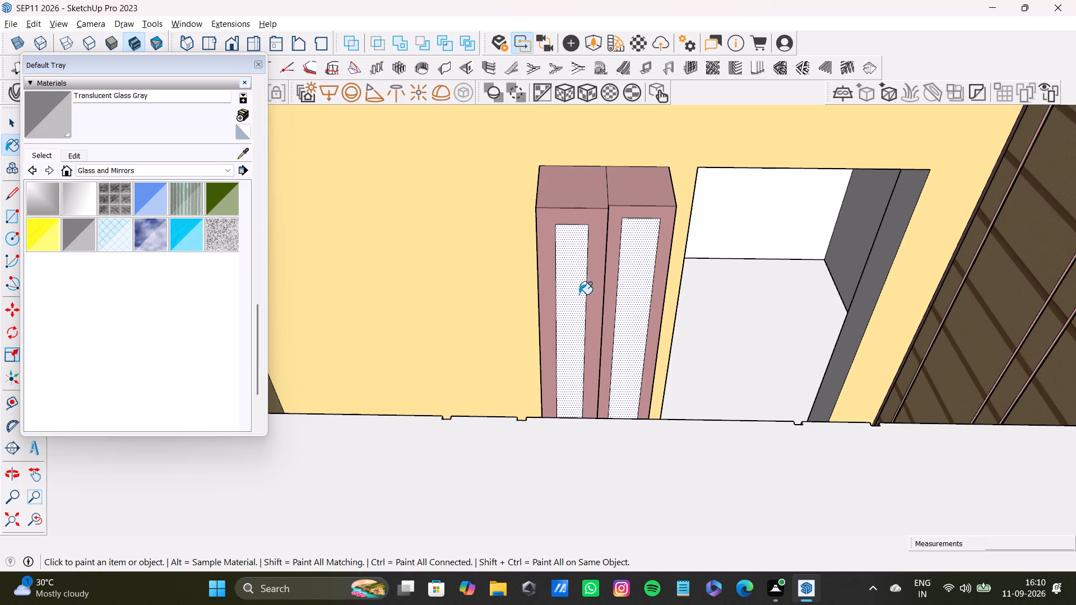
pyautogui.keyDown('shift'); pyautogui.click(215, 238); pyautogui.keyUp('shift')
pyautogui.keyDown('shift'); pyautogui.click(565, 291); pyautogui.keyUp('shift')
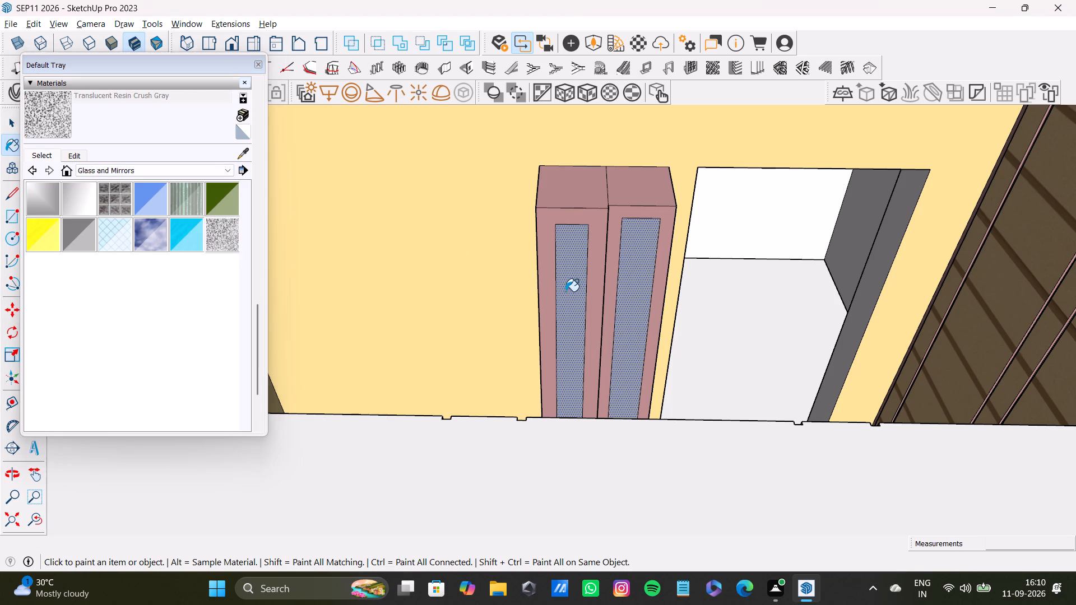
# Examine the narrow room's painted tall block, grooved wall panels and tiled floor from above and through the doorway.
pyautogui.keyDown('shift'); pyautogui.scroll(-9, 546, 296); pyautogui.keyUp('shift')
pyautogui.moveTo(545, 297); pyautogui.dragTo(545, 465, button='middle')
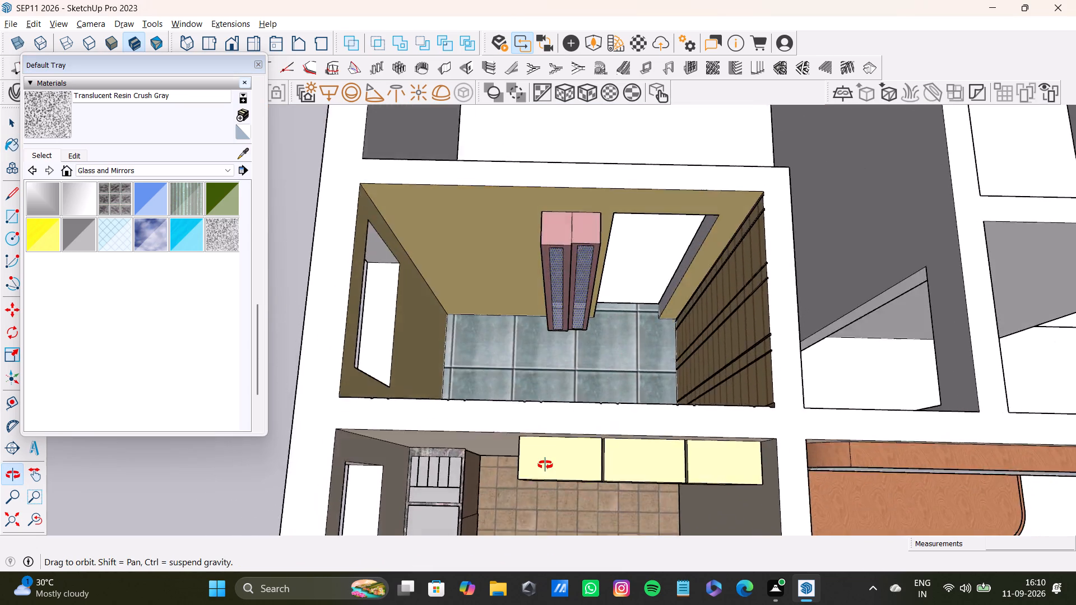
pyautogui.moveTo(545, 465); pyautogui.dragTo(122, 353, button='middle')
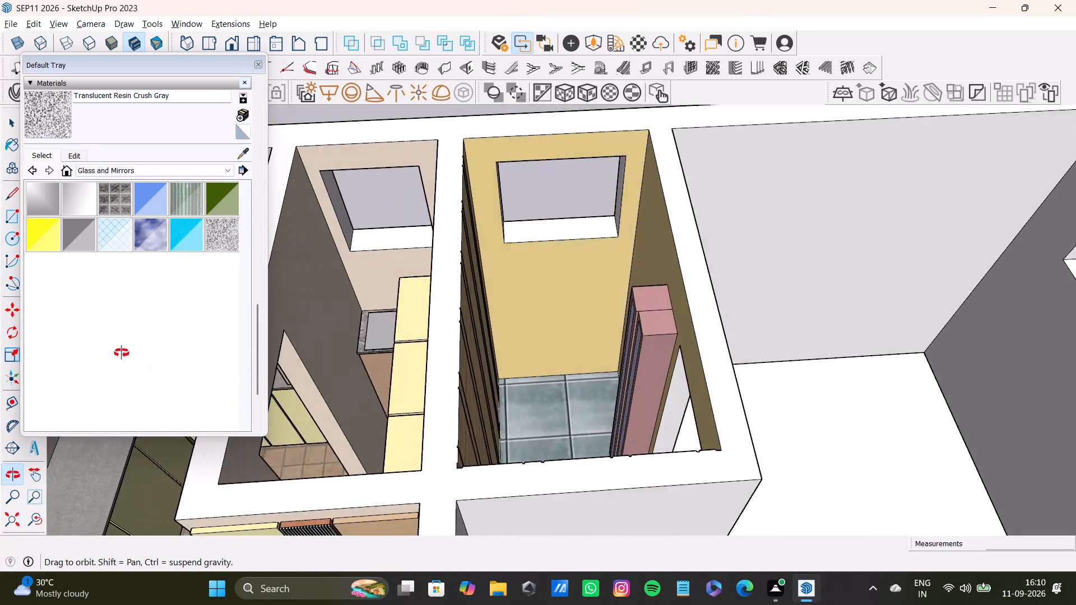
pyautogui.moveTo(122, 353); pyautogui.dragTo(124, 350, button='middle')
pyautogui.scroll(6, 396, 322)
pyautogui.moveTo(448, 338); pyautogui.dragTo(717, 512, button='middle')
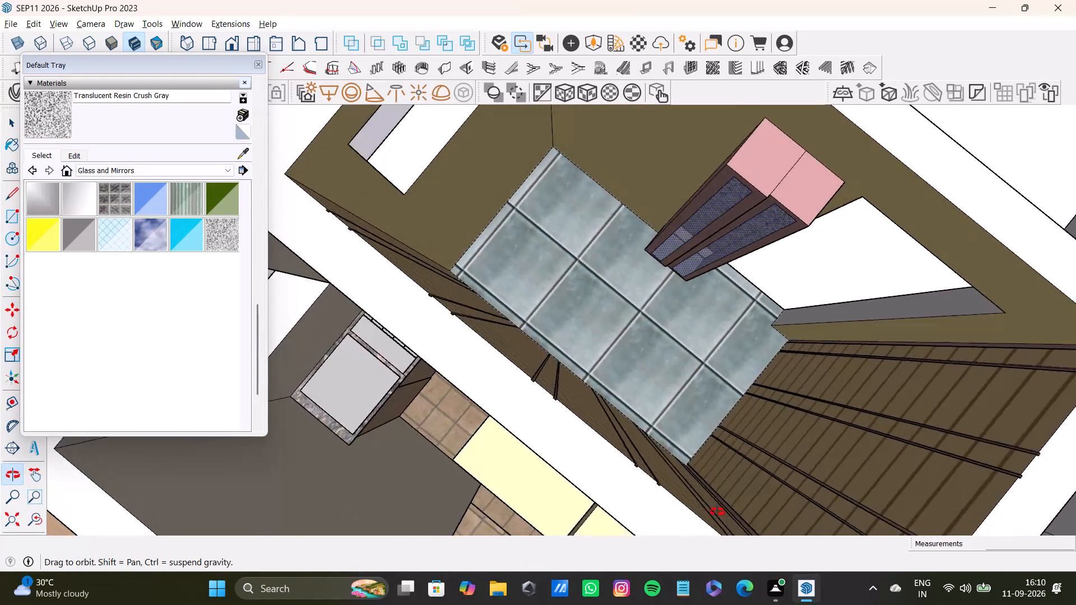
pyautogui.moveTo(717, 512); pyautogui.dragTo(163, 431, button='middle')
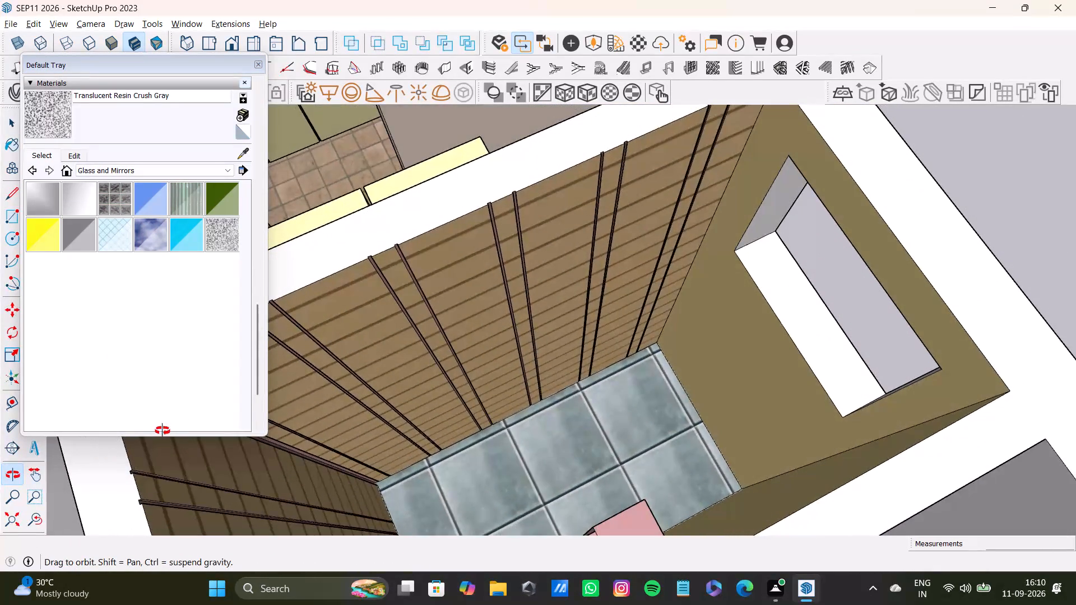
pyautogui.moveTo(163, 431); pyautogui.dragTo(6, 387, button='middle')
pyautogui.scroll(-4, 316, 320)
pyautogui.keyDown('shift'); pyautogui.moveTo(316, 320); pyautogui.dragTo(476, 345, button='middle'); pyautogui.keyUp('shift')
pyautogui.scroll(2, 509, 355)
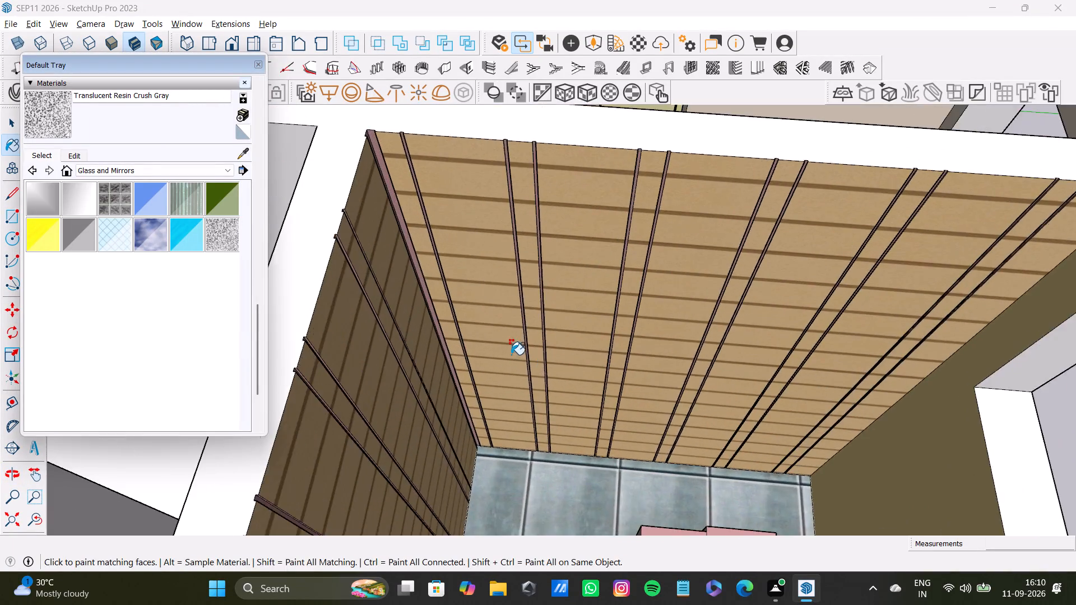
pyautogui.scroll(4, 511, 355)
pyautogui.moveTo(546, 367); pyautogui.dragTo(395, 304, button='middle')
pyautogui.scroll(-6, 400, 300)
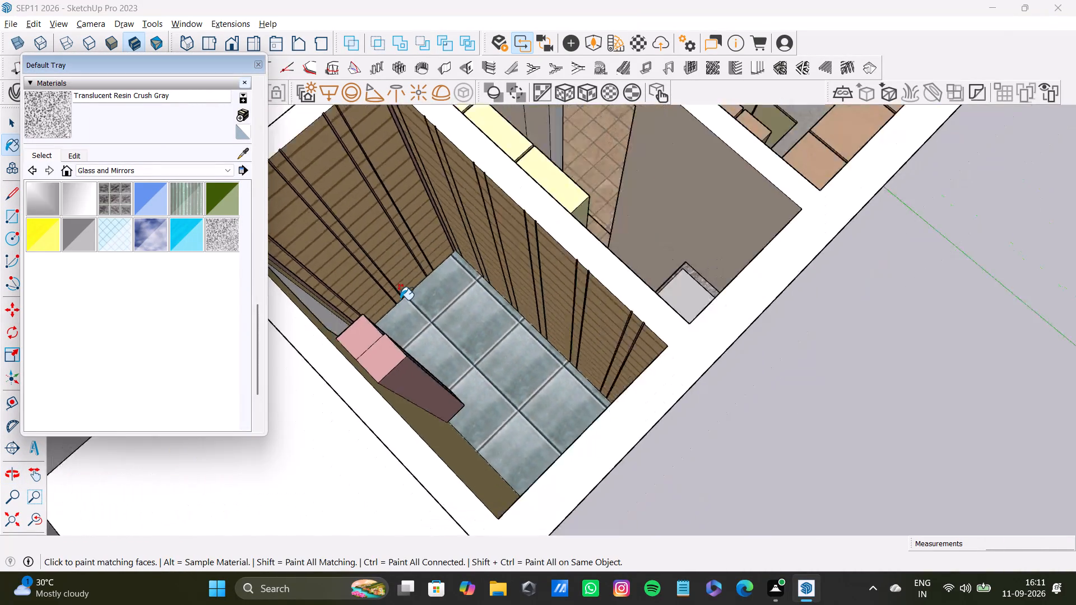
pyautogui.scroll(-1, 400, 300)
pyautogui.moveTo(400, 300); pyautogui.dragTo(591, 111, button='middle')
pyautogui.moveTo(411, 360); pyautogui.dragTo(587, 311, button='middle')
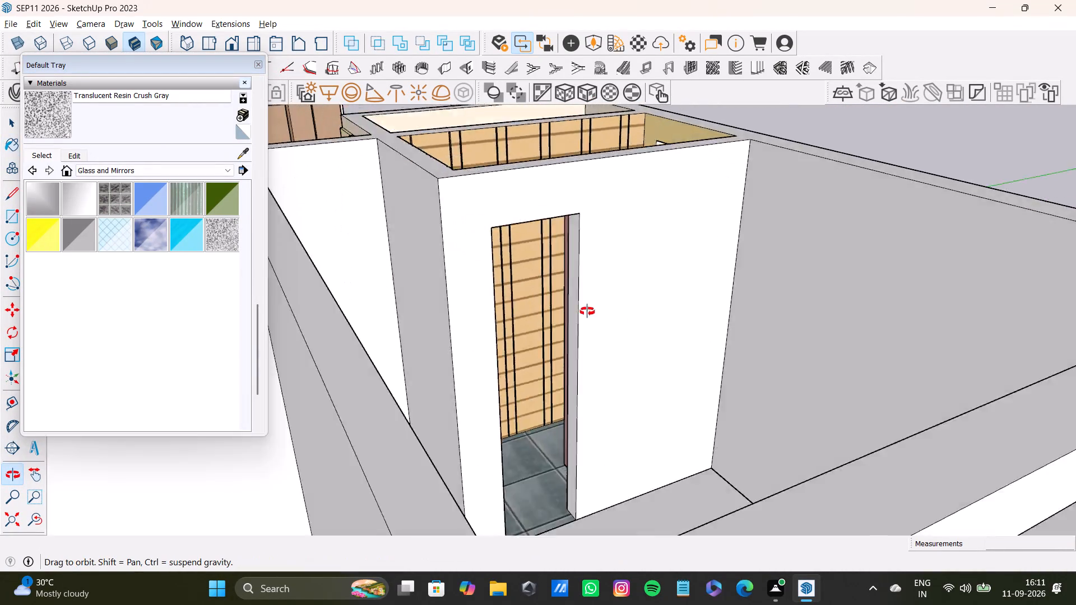
pyautogui.moveTo(587, 311); pyautogui.dragTo(647, 492, button='middle')
pyautogui.scroll(-10, 591, 440)
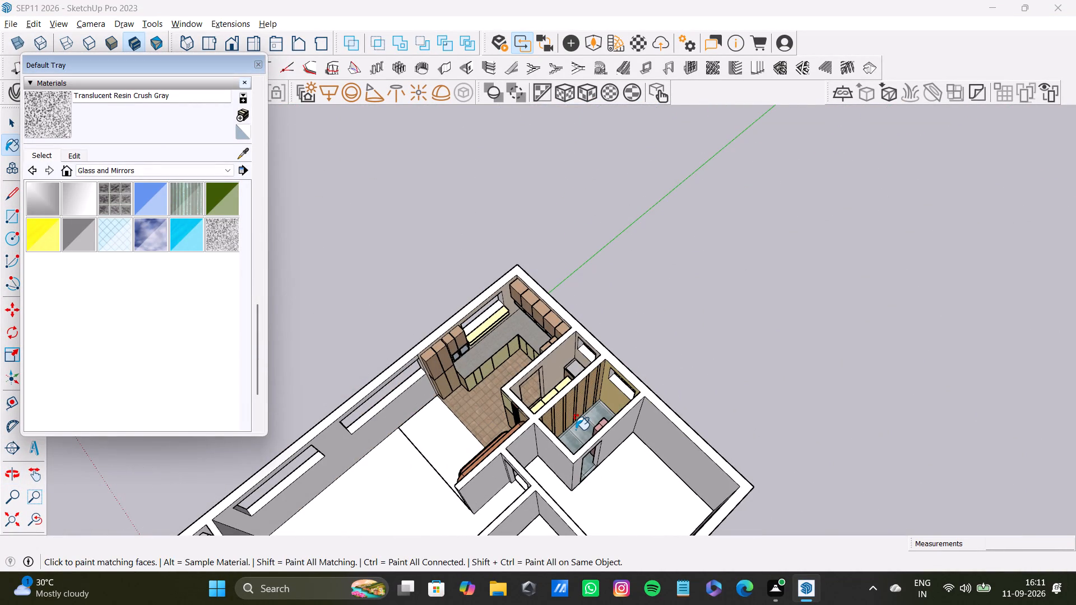
# Examine the narrow room together with the kitchen and the adjoining unfinished rooms from several sides.
pyautogui.press('space')
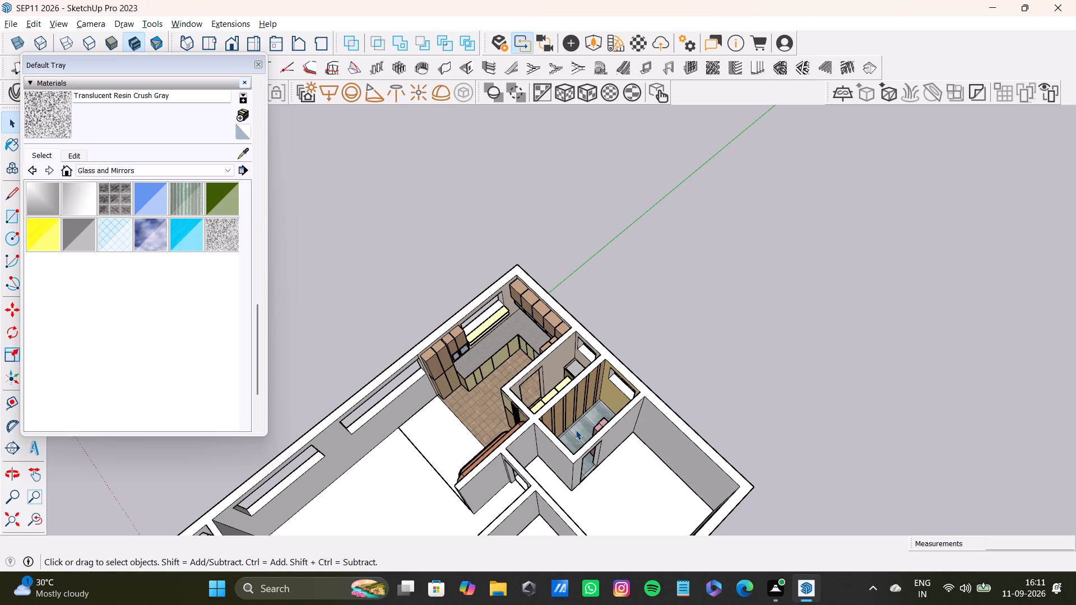
pyautogui.scroll(-4, 484, 472)
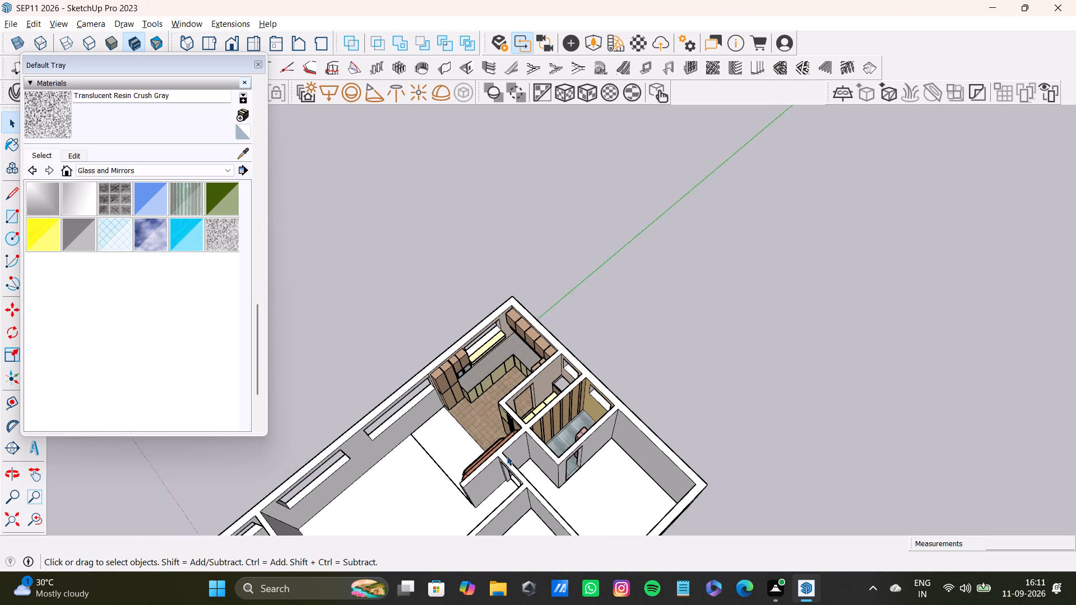
pyautogui.scroll(-1, 507, 455)
pyautogui.press('space')
pyautogui.moveTo(522, 445); pyautogui.dragTo(582, 393, button='middle')
pyautogui.scroll(8, 614, 428)
pyautogui.moveTo(606, 462); pyautogui.dragTo(610, 463, button='middle')
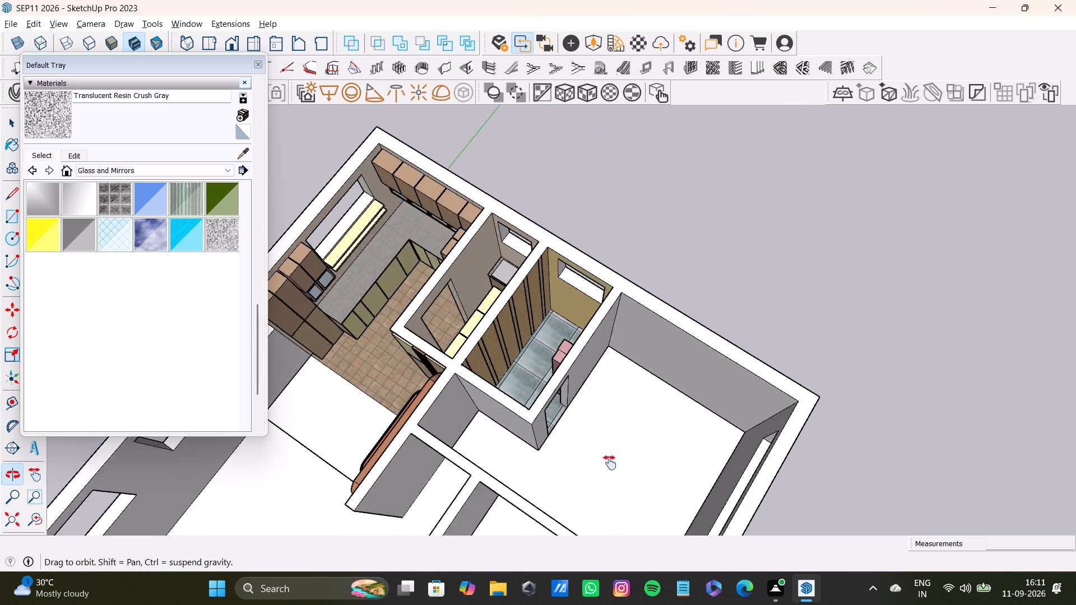
pyautogui.moveTo(610, 463); pyautogui.dragTo(605, 364, button='middle')
pyautogui.scroll(4, 596, 346)
pyautogui.moveTo(601, 341); pyautogui.dragTo(302, 330, button='middle')
pyautogui.scroll(-4, 392, 276)
pyautogui.keyDown('shift'); pyautogui.moveTo(410, 273); pyautogui.dragTo(420, 403, button='middle'); pyautogui.keyUp('shift')
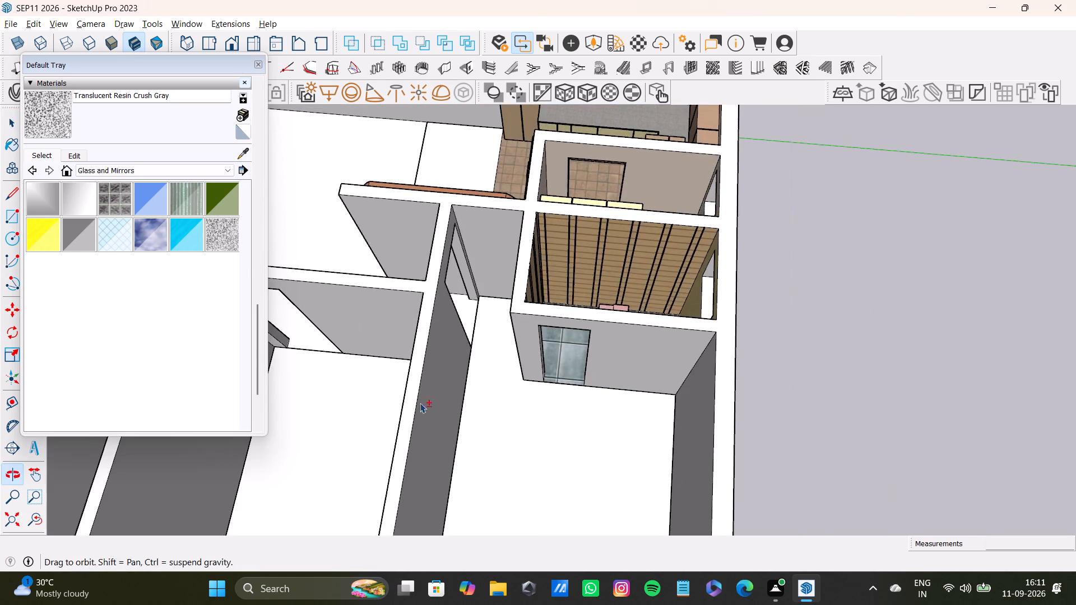
pyautogui.moveTo(429, 387); pyautogui.dragTo(714, 320, button='middle')
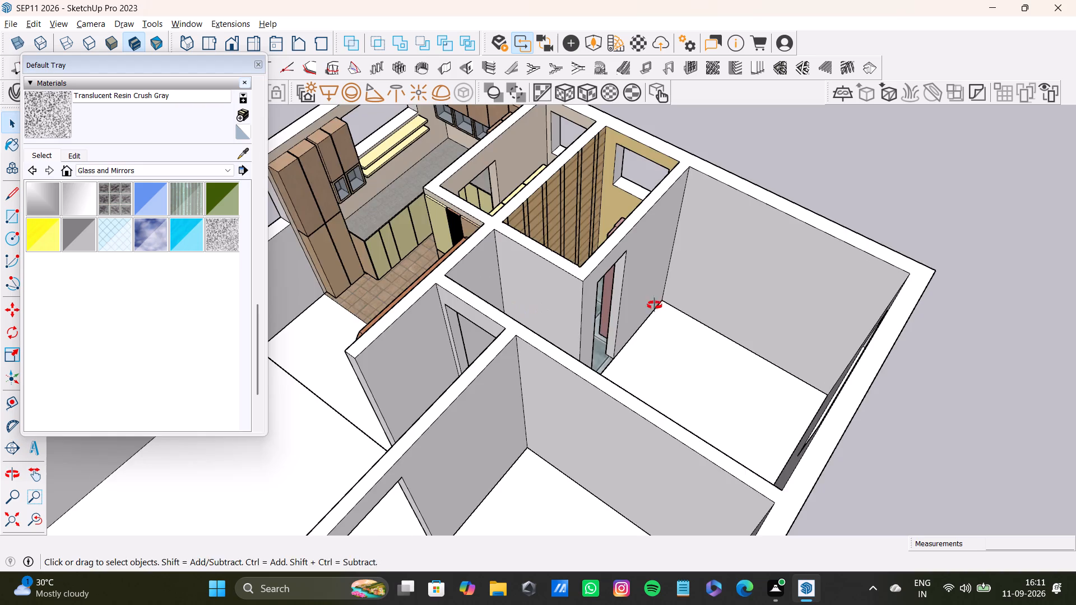
pyautogui.moveTo(655, 305); pyautogui.dragTo(520, 373, button='middle')
pyautogui.moveTo(549, 367); pyautogui.dragTo(699, 480, button='middle')
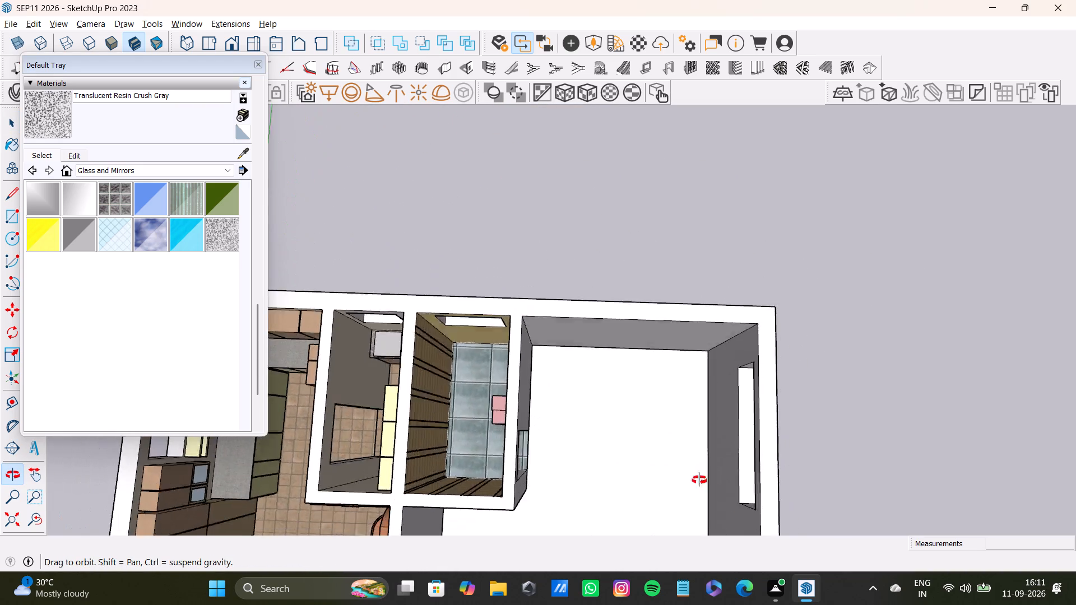
pyautogui.moveTo(699, 480); pyautogui.dragTo(157, 439, button='middle')
pyautogui.scroll(-3, 349, 250)
pyautogui.keyDown('shift'); pyautogui.moveTo(424, 277); pyautogui.dragTo(539, 383, button='middle'); pyautogui.keyUp('shift')
pyautogui.scroll(19, 590, 341)
pyautogui.scroll(-5, 575, 277)
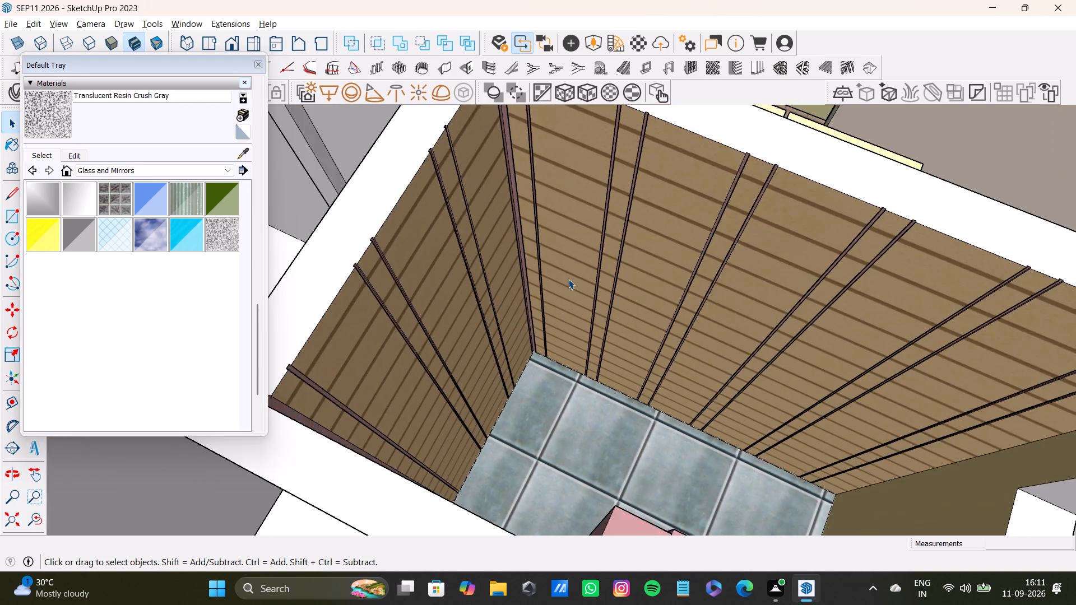
pyautogui.scroll(-8, 568, 279)
pyautogui.moveTo(590, 329); pyautogui.dragTo(263, 325, button='middle')
pyautogui.scroll(-2, 316, 268)
pyautogui.keyDown('shift'); pyautogui.moveTo(416, 304); pyautogui.dragTo(611, 407, button='middle'); pyautogui.keyUp('shift')
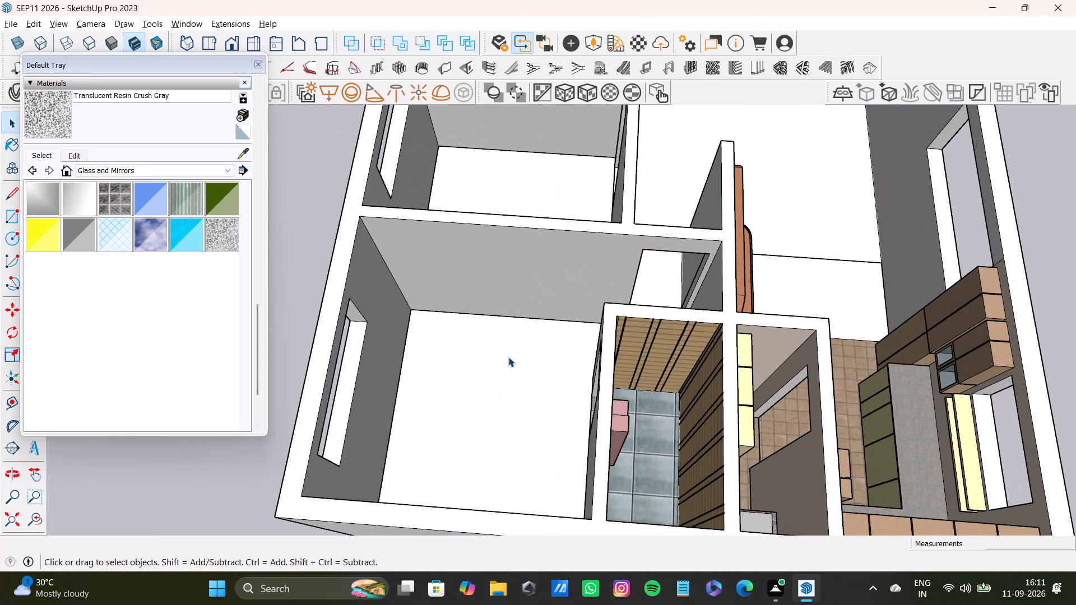
# Examine the empty corner room beside the narrow room, its doorway wall and window wall, from above and several sides.
pyautogui.moveTo(142, 61); pyautogui.dragTo(191, 571)
pyautogui.click(19, 214)
pyautogui.scroll(-4, 434, 350)
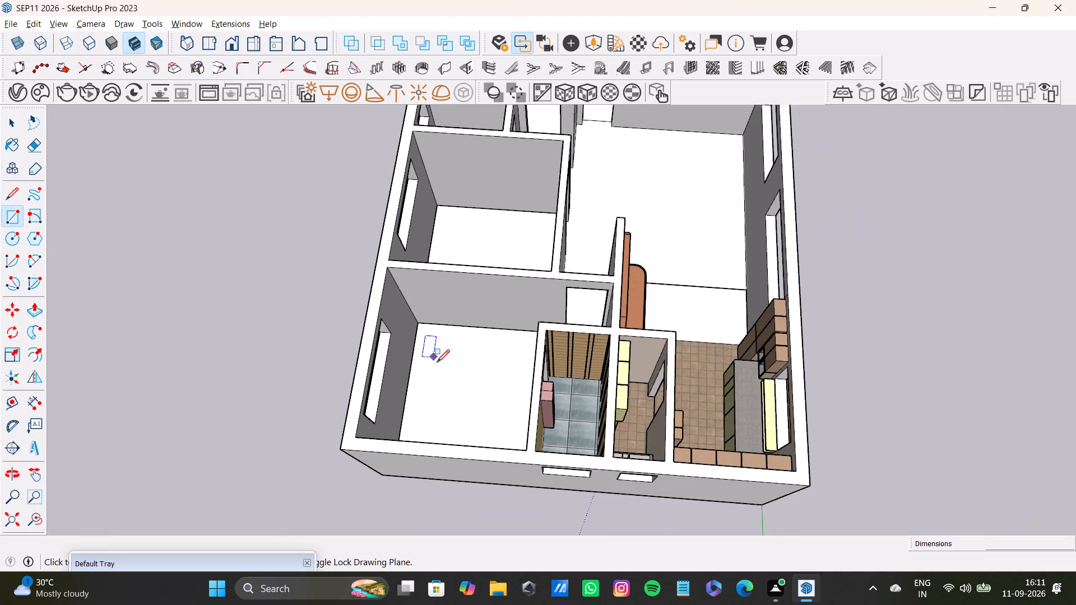
pyautogui.moveTo(460, 365); pyautogui.dragTo(605, 317, button='middle')
pyautogui.moveTo(579, 320); pyautogui.dragTo(418, 336, button='middle')
pyautogui.scroll(3, 391, 293)
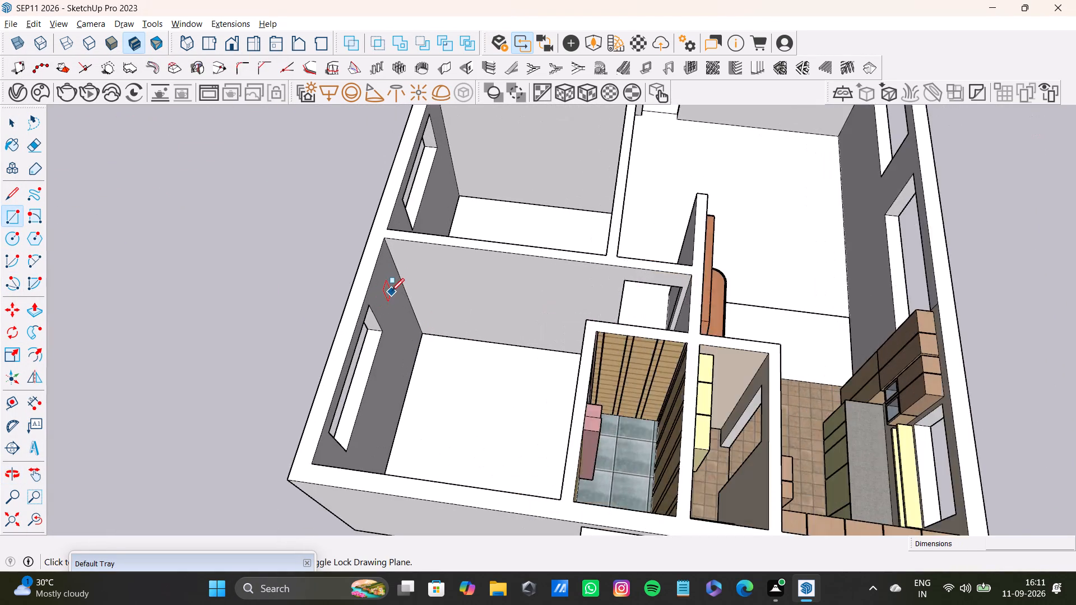
pyautogui.scroll(3, 391, 291)
pyautogui.scroll(-7, 476, 366)
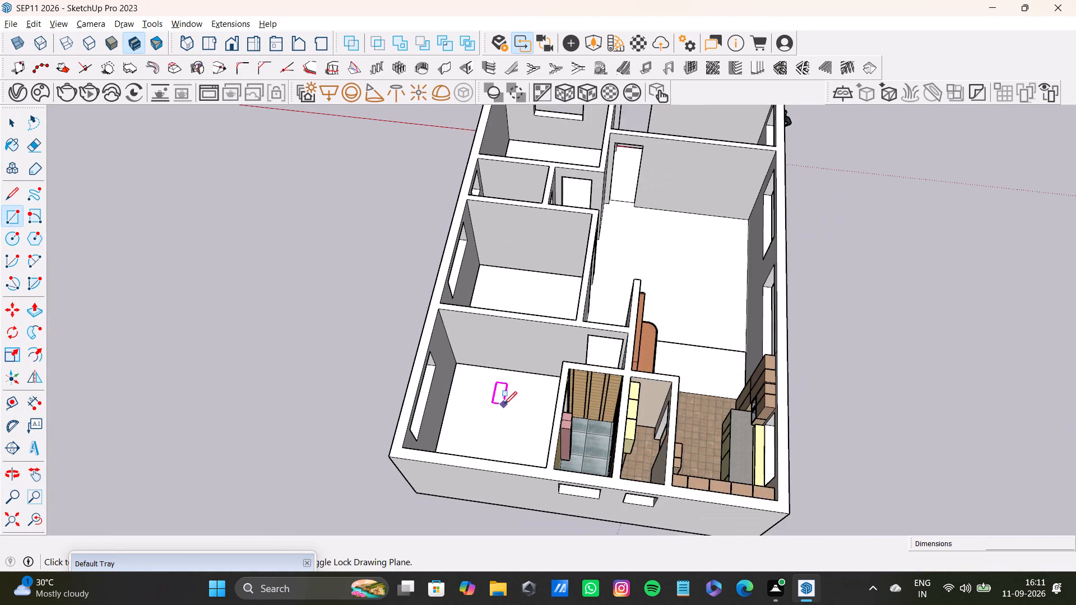
pyautogui.keyDown('shift'); pyautogui.moveTo(504, 404); pyautogui.dragTo(131, 408, button='middle'); pyautogui.keyUp('shift')
pyautogui.scroll(-1, 157, 370)
pyautogui.scroll(3, 451, 318)
pyautogui.keyDown('shift'); pyautogui.moveTo(451, 334); pyautogui.dragTo(457, 434, button='middle'); pyautogui.keyUp('shift')
pyautogui.moveTo(444, 439); pyautogui.dragTo(553, 418, button='middle')
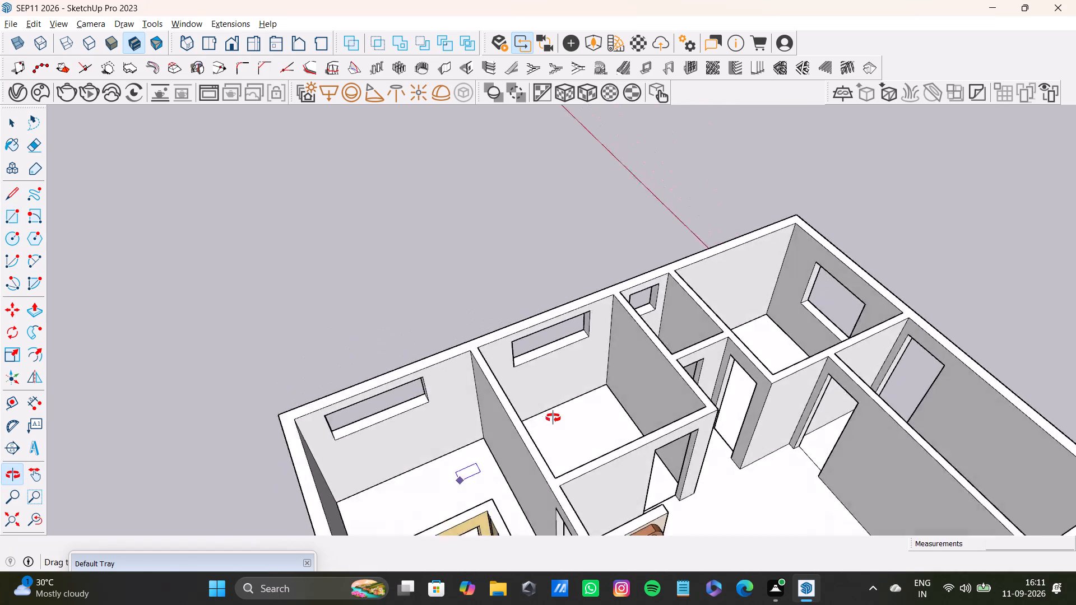
pyautogui.moveTo(553, 418); pyautogui.dragTo(840, 509, button='middle')
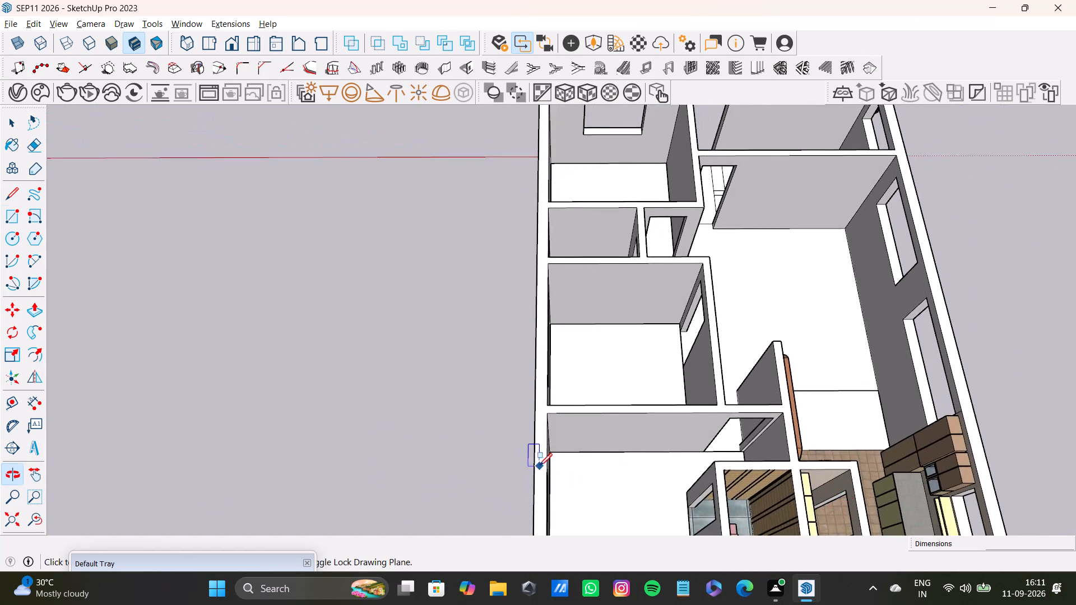
pyautogui.scroll(6, 540, 466)
pyautogui.moveTo(694, 501); pyautogui.dragTo(203, 438, button='middle')
pyautogui.scroll(-4, 252, 409)
pyautogui.keyDown('shift'); pyautogui.moveTo(290, 360); pyautogui.dragTo(350, 420, button='middle'); pyautogui.keyUp('shift')
pyautogui.scroll(4, 412, 413)
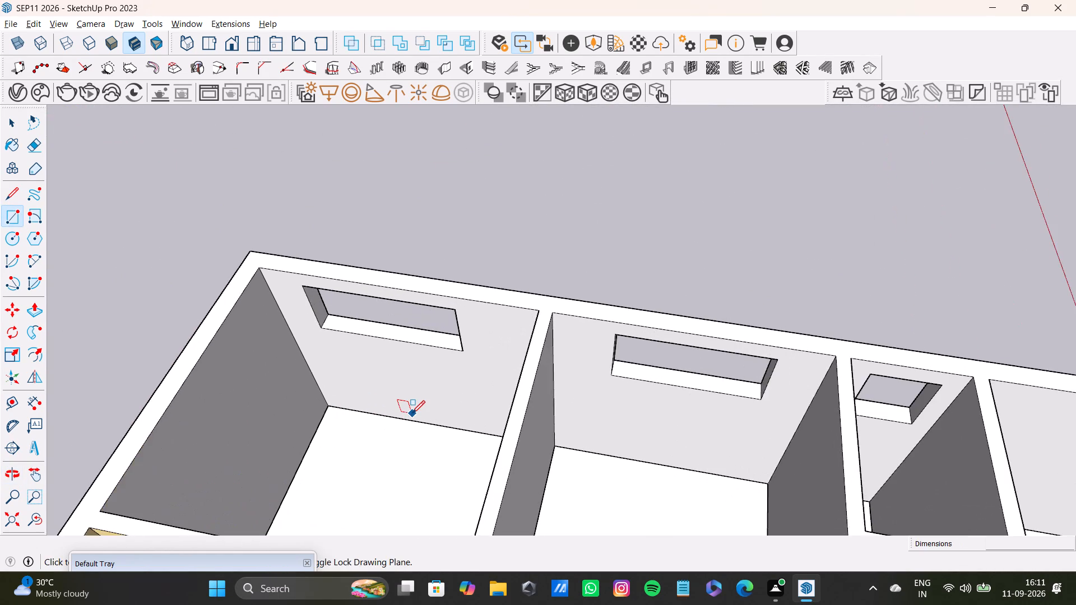
pyautogui.scroll(2, 412, 413)
pyautogui.moveTo(414, 413); pyautogui.dragTo(220, 500, button='middle')
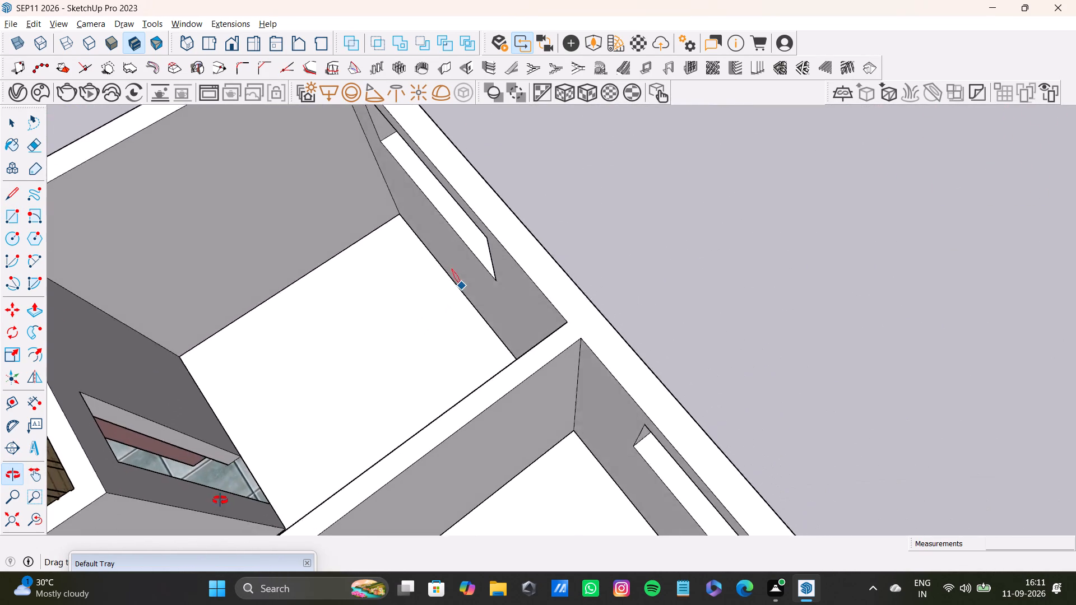
pyautogui.moveTo(220, 500); pyautogui.dragTo(164, 523, button='middle')
pyautogui.keyDown('shift'); pyautogui.scroll(-3, 242, 382); pyautogui.keyUp('shift')
pyautogui.keyDown('shift'); pyautogui.moveTo(256, 357); pyautogui.dragTo(415, 420, button='middle'); pyautogui.keyUp('shift')
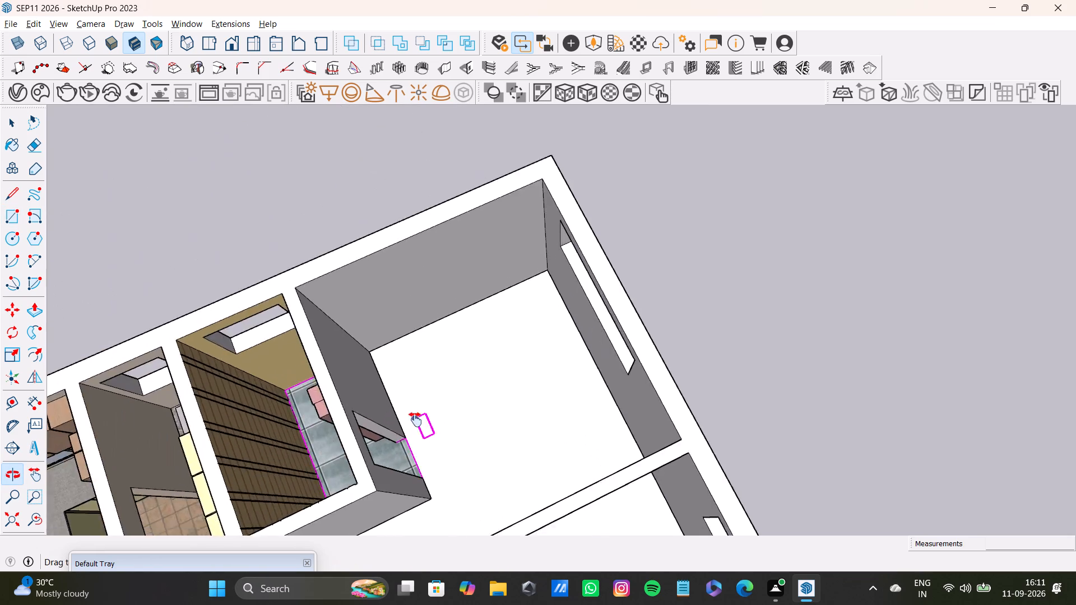
pyautogui.keyDown('shift'); pyautogui.moveTo(415, 420); pyautogui.dragTo(418, 427, button='middle'); pyautogui.keyUp('shift')
pyautogui.moveTo(515, 427); pyautogui.dragTo(52, 385, button='middle')
pyautogui.scroll(3, 237, 281)
pyautogui.keyDown('shift'); pyautogui.moveTo(418, 298); pyautogui.dragTo(396, 419, button='middle'); pyautogui.keyUp('shift')
pyautogui.moveTo(615, 385); pyautogui.dragTo(558, 366, button='middle')
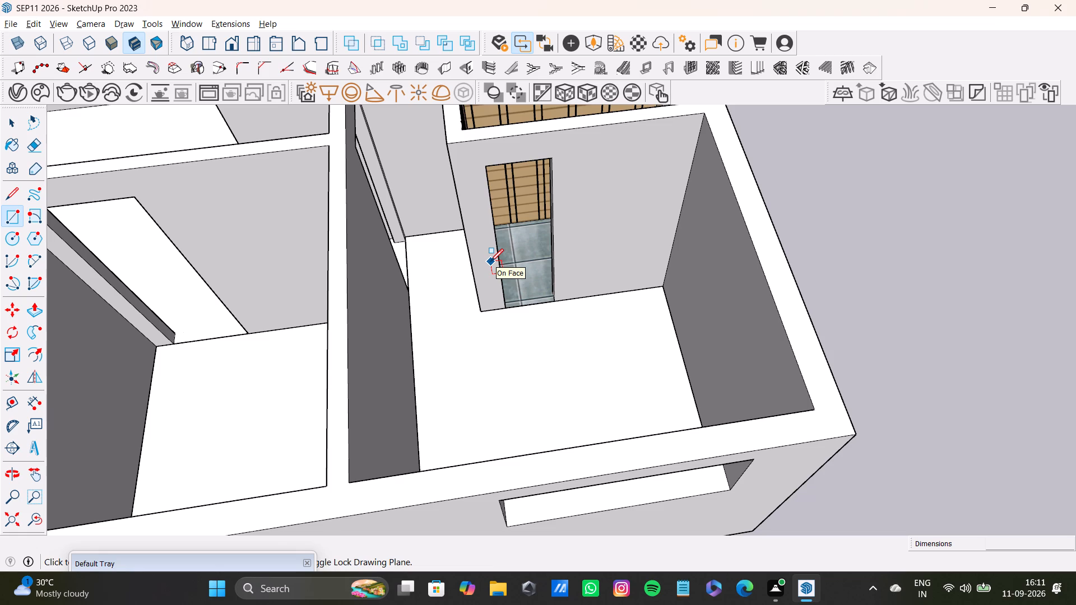
pyautogui.press('space')
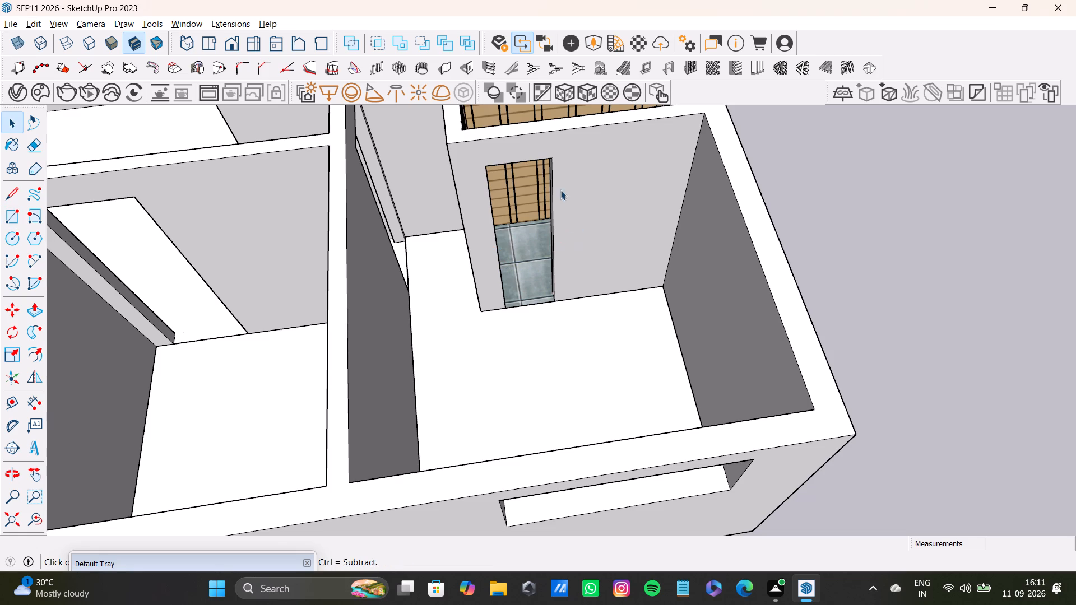
pyautogui.scroll(-3, 567, 213)
pyautogui.keyDown('shift'); pyautogui.moveTo(596, 238); pyautogui.dragTo(593, 346, button='middle'); pyautogui.keyUp('shift')
pyautogui.moveTo(592, 347); pyautogui.dragTo(537, 283, button='middle')
pyautogui.scroll(3, 561, 277)
pyautogui.moveTo(593, 295); pyautogui.dragTo(597, 296, button='middle')
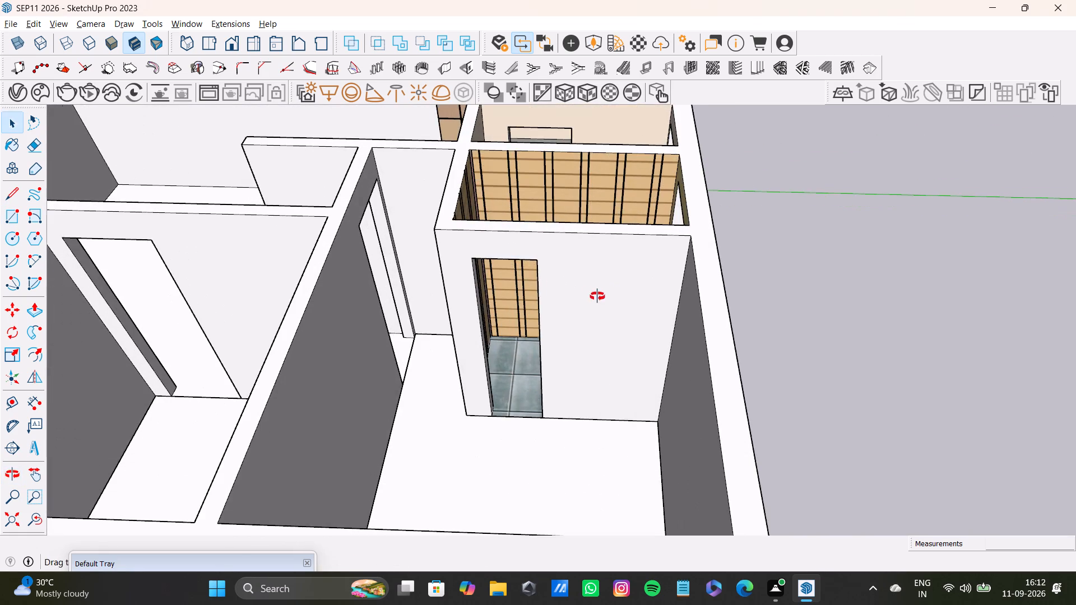
pyautogui.moveTo(597, 296); pyautogui.dragTo(637, 291, button='middle')
# Lay out guides on the corner room's doorway wall: vertical ones about 3" from the corner and 4' 3/4" further, and one 1' 2" below the top.
pyautogui.click(9, 219)
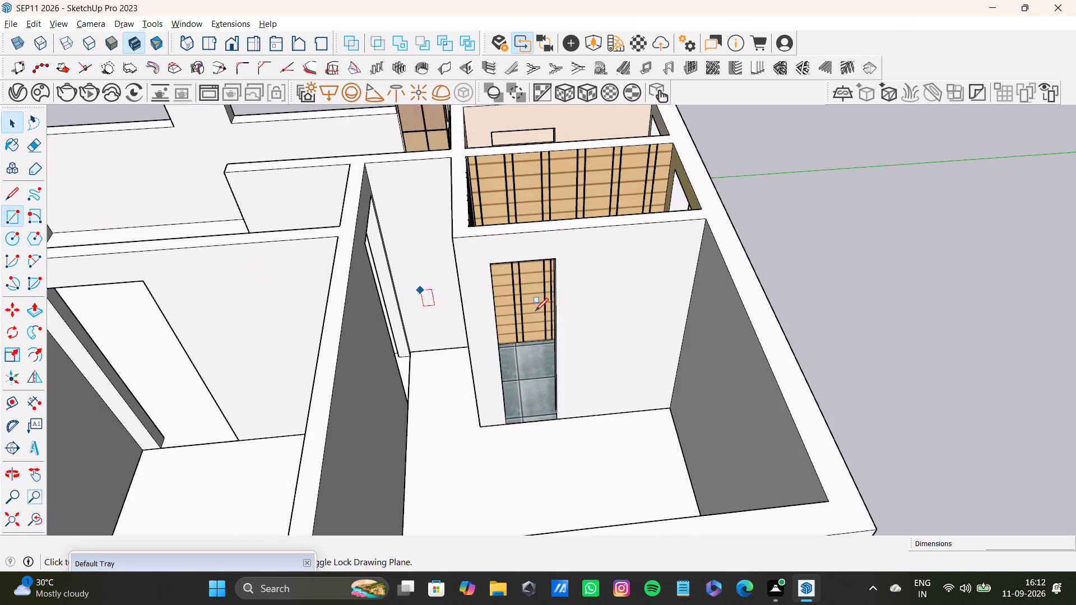
pyautogui.scroll(4, 683, 327)
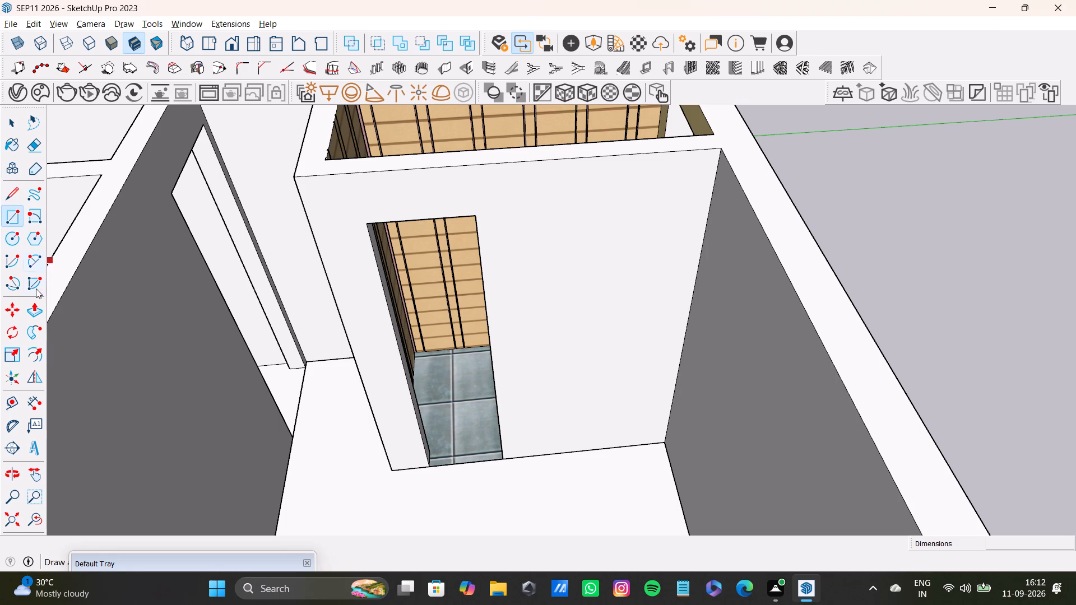
pyautogui.click(3, 406)
pyautogui.scroll(3, 636, 324)
pyautogui.click(704, 337)
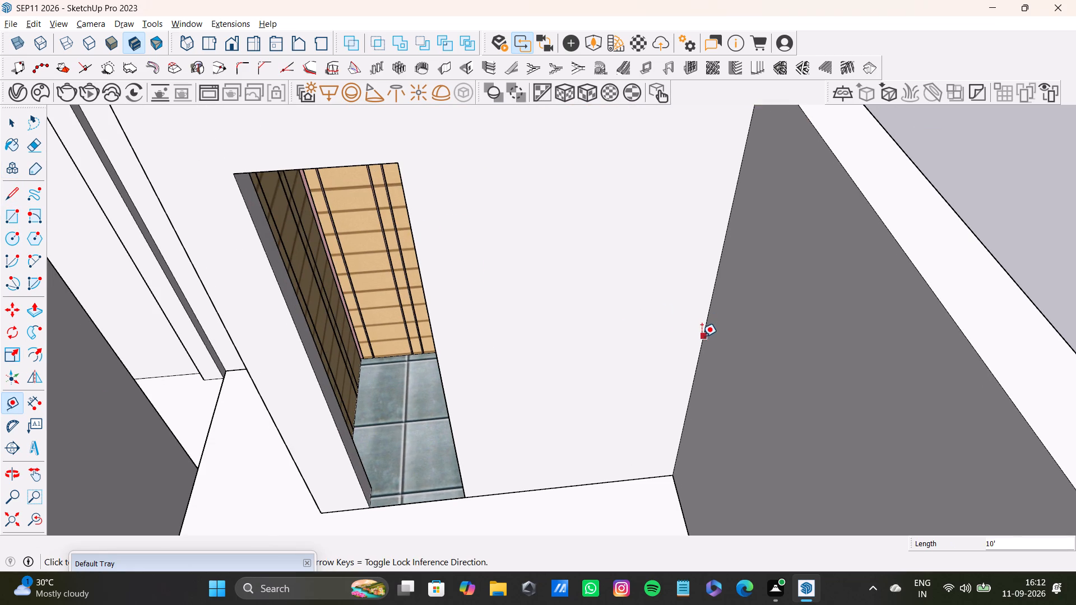
pyautogui.scroll(-3, 669, 333)
pyautogui.moveTo(681, 339); pyautogui.dragTo(630, 320, button='middle')
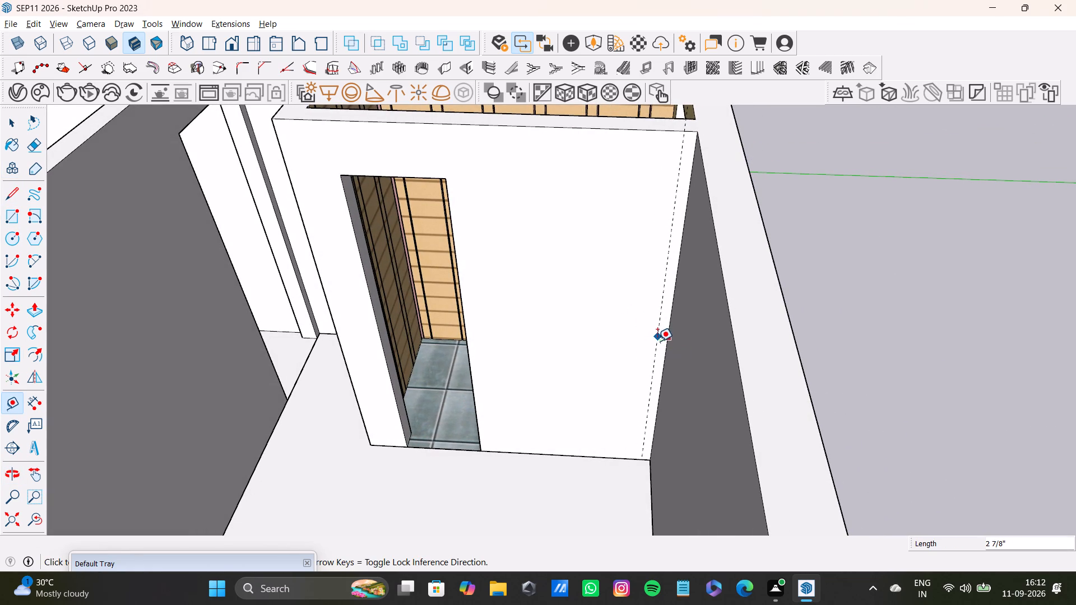
pyautogui.click(657, 341)
pyautogui.click(658, 347)
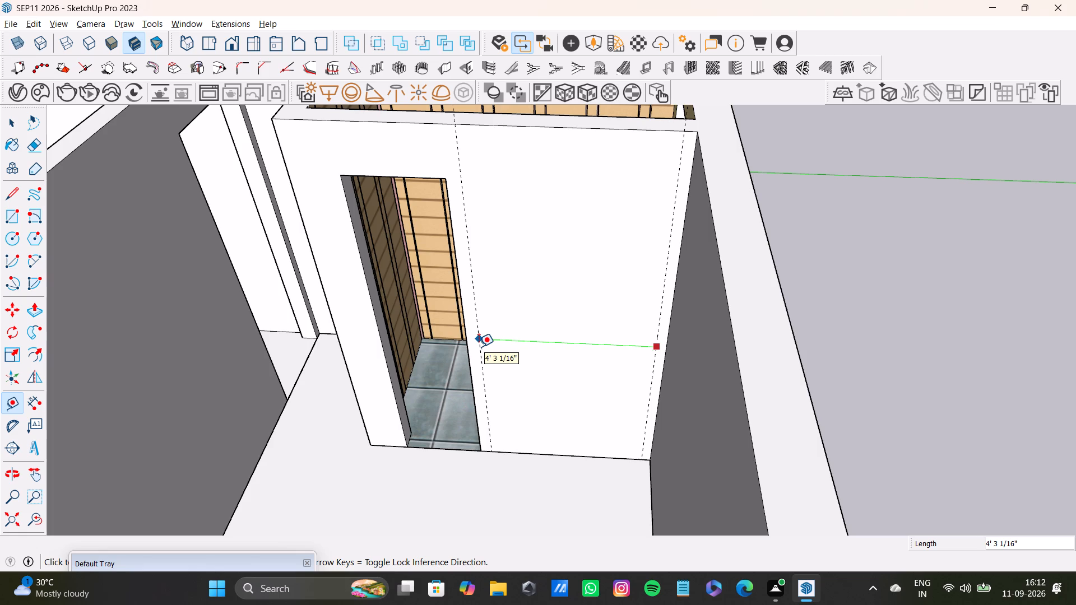
pyautogui.click(489, 355)
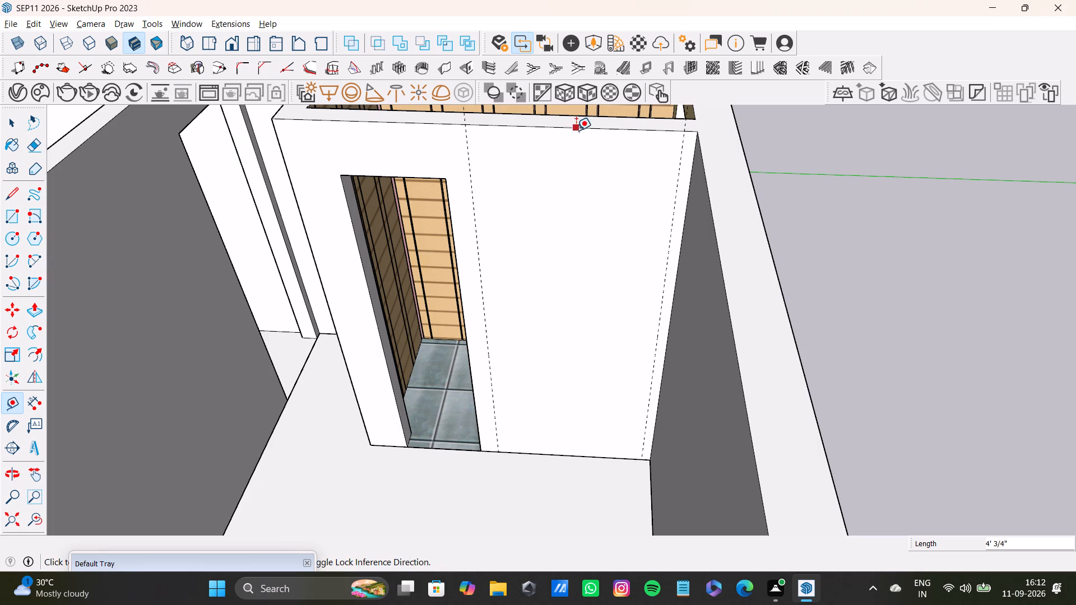
pyautogui.click(578, 128)
pyautogui.click(440, 175)
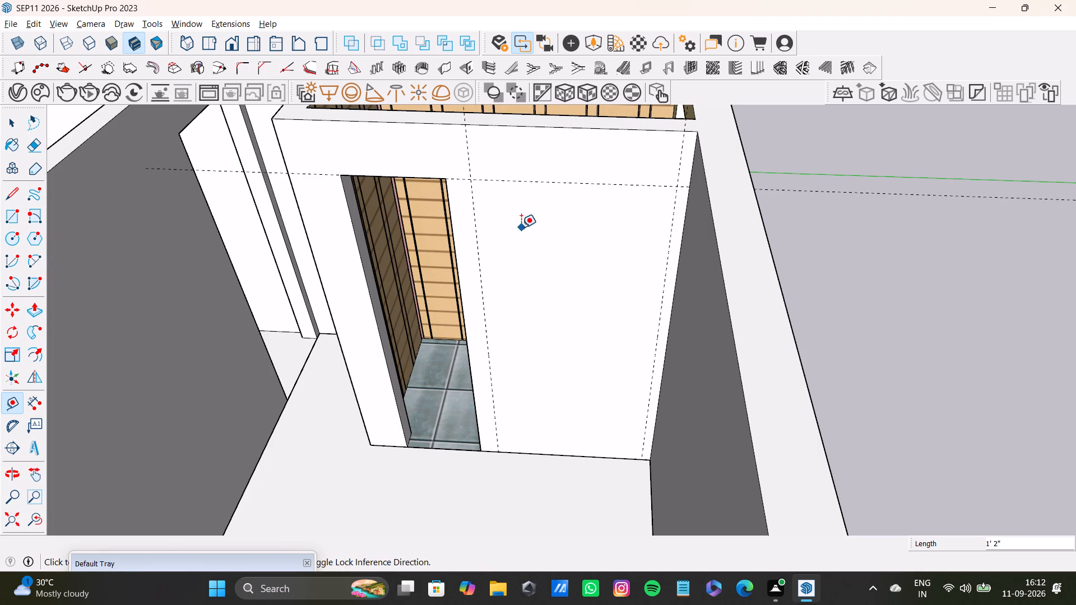
# Draw an 8' 10" by 4' 3/4" rectangle between the guides on the doorway wall, down to the floor.
pyautogui.scroll(-3, 521, 227)
pyautogui.moveTo(525, 247); pyautogui.dragTo(588, 244, button='middle')
pyautogui.scroll(4, 623, 286)
pyautogui.moveTo(624, 287); pyautogui.dragTo(570, 285, button='middle')
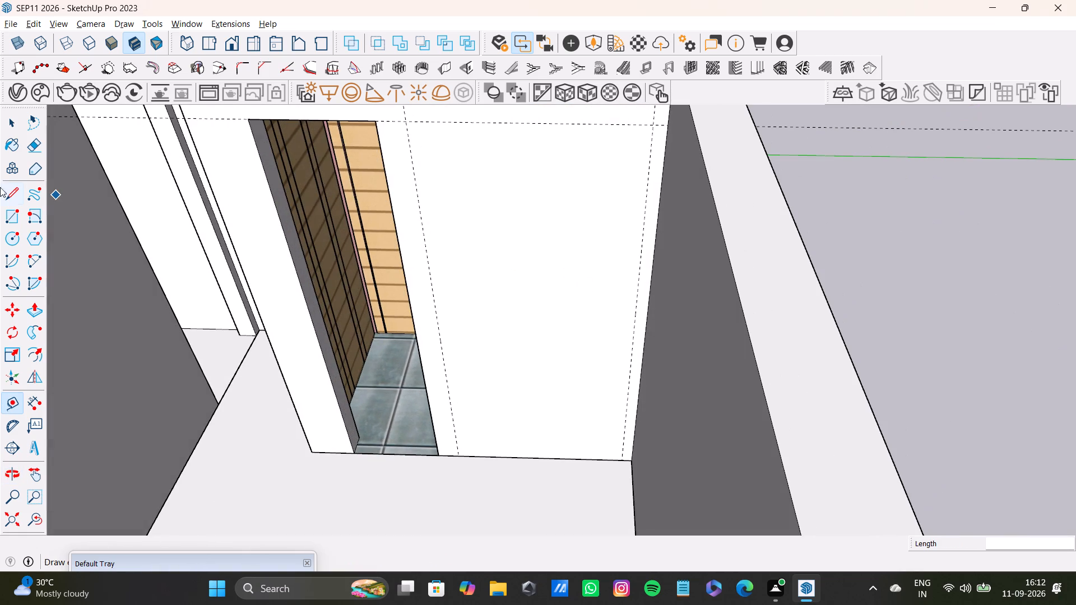
pyautogui.moveTo(9, 214); pyautogui.dragTo(23, 211)
pyautogui.click(406, 125)
pyautogui.scroll(-2, 449, 226)
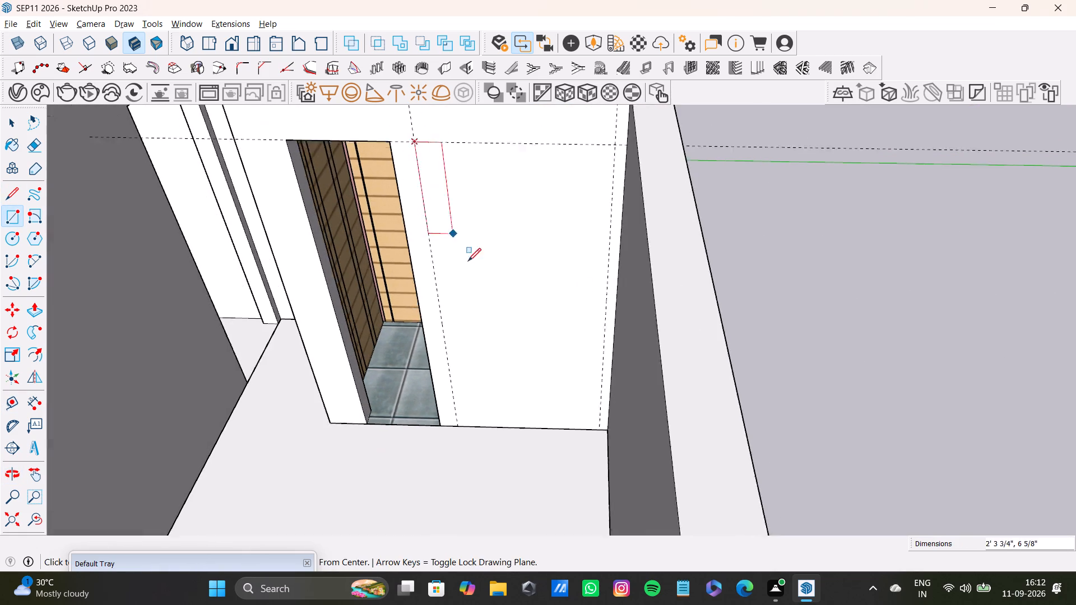
pyautogui.scroll(-1, 468, 261)
pyautogui.keyDown('shift'); pyautogui.moveTo(475, 290); pyautogui.dragTo(479, 226, button='middle'); pyautogui.keyUp('shift')
pyautogui.moveTo(548, 333); pyautogui.dragTo(557, 380, button='middle')
pyautogui.scroll(1, 591, 373)
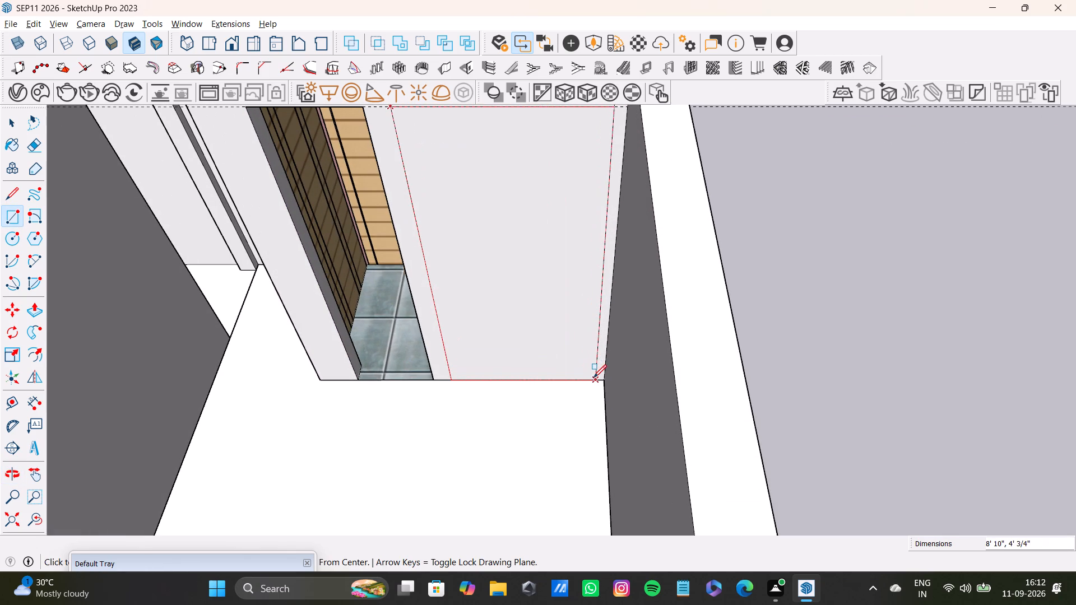
pyautogui.click(593, 378)
# Extrude the rectangle beside the doorway about 1' 2 1/8" into the corner room with Push/Pull.
pyautogui.scroll(-9, 570, 371)
pyautogui.moveTo(544, 378); pyautogui.dragTo(593, 379, button='middle')
pyautogui.press('space')
pyautogui.click(538, 330)
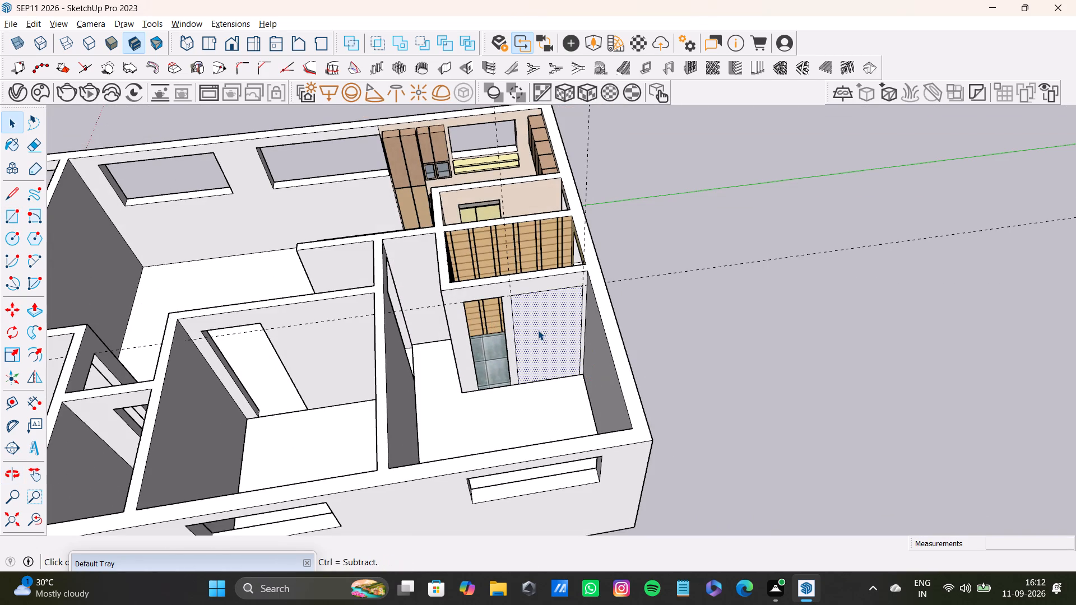
pyautogui.press('p')
pyautogui.moveTo(538, 330); pyautogui.dragTo(542, 343)
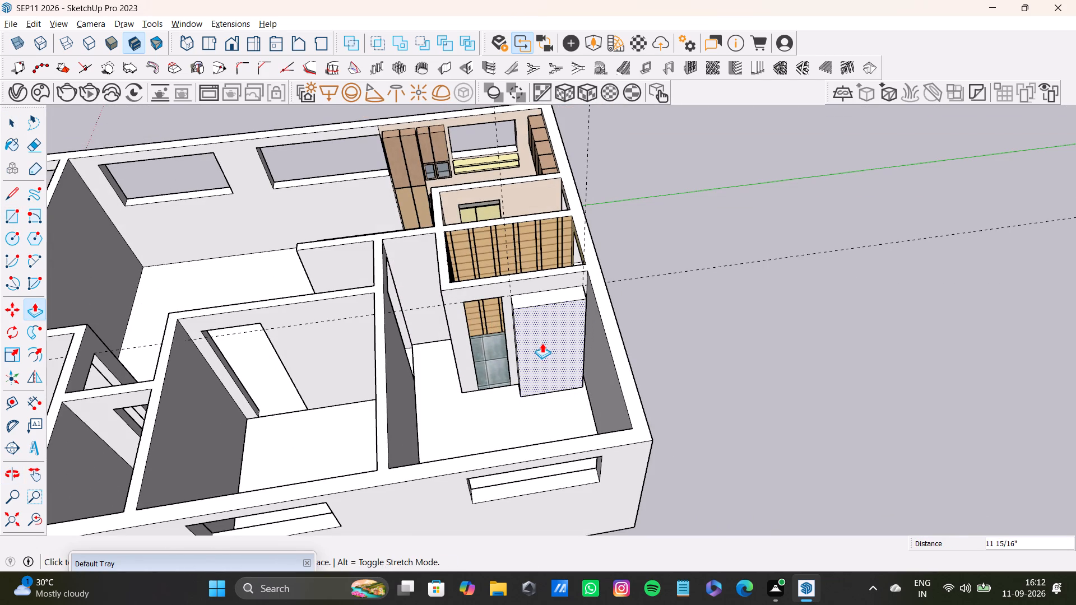
pyautogui.moveTo(542, 343); pyautogui.dragTo(541, 346)
# Pull the front face of the new wall block out by a further 2" or so.
pyautogui.scroll(-3, 529, 348)
pyautogui.moveTo(522, 364); pyautogui.dragTo(620, 371, button='middle')
pyautogui.scroll(4, 527, 345)
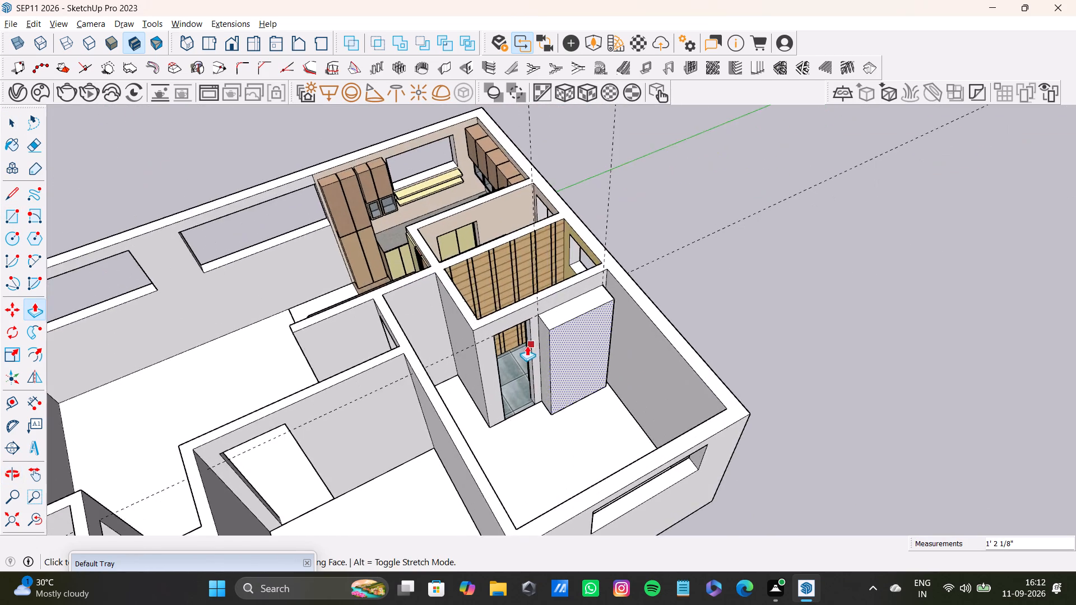
pyautogui.scroll(2, 527, 346)
pyautogui.moveTo(533, 356); pyautogui.dragTo(389, 397, button='middle')
pyautogui.scroll(4, 500, 383)
pyautogui.scroll(-3, 553, 379)
pyautogui.moveTo(607, 397); pyautogui.dragTo(558, 473, button='middle')
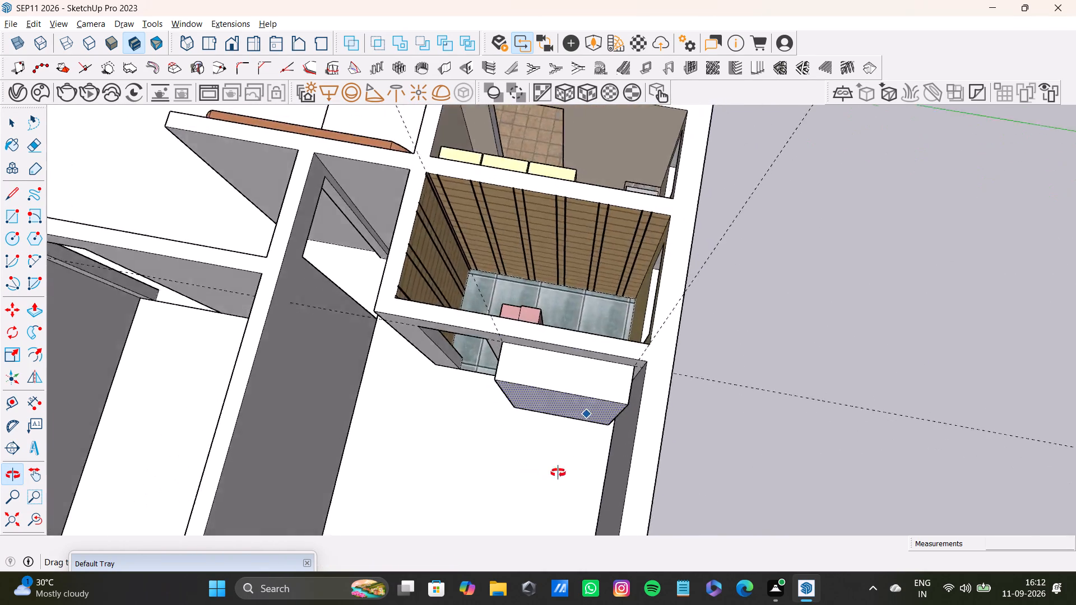
pyautogui.moveTo(558, 473); pyautogui.dragTo(679, 389, button='middle')
pyautogui.scroll(4, 625, 341)
pyautogui.moveTo(562, 352); pyautogui.dragTo(566, 358)
# Draw a two-point arc on the block's top face across its doorway-side end, bulging inward about 6 5/16".
pyautogui.scroll(-3, 511, 354)
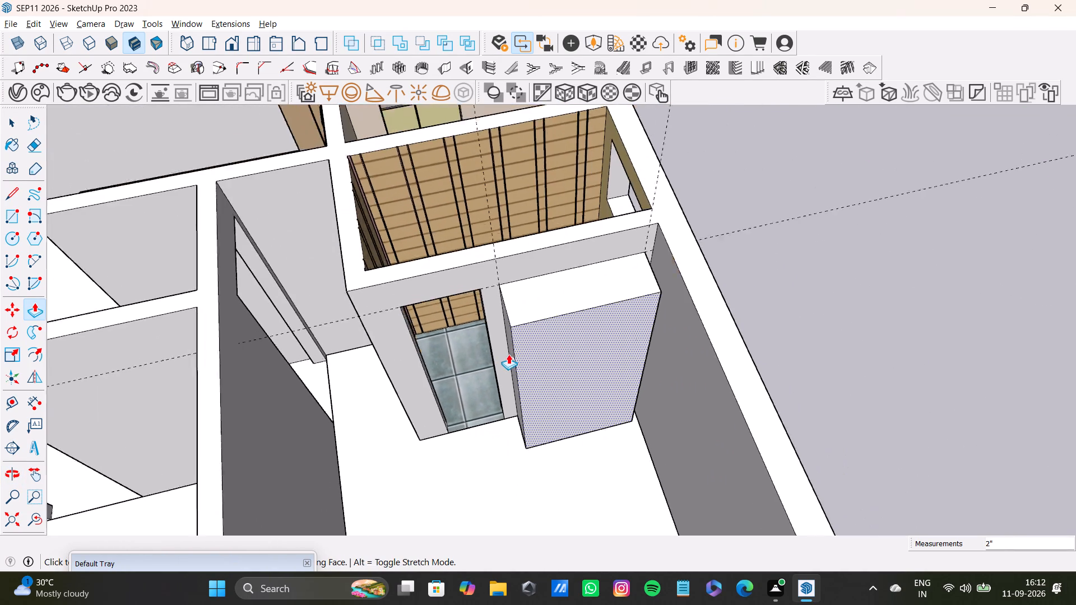
pyautogui.scroll(-4, 508, 354)
pyautogui.moveTo(507, 354); pyautogui.dragTo(410, 399, button='middle')
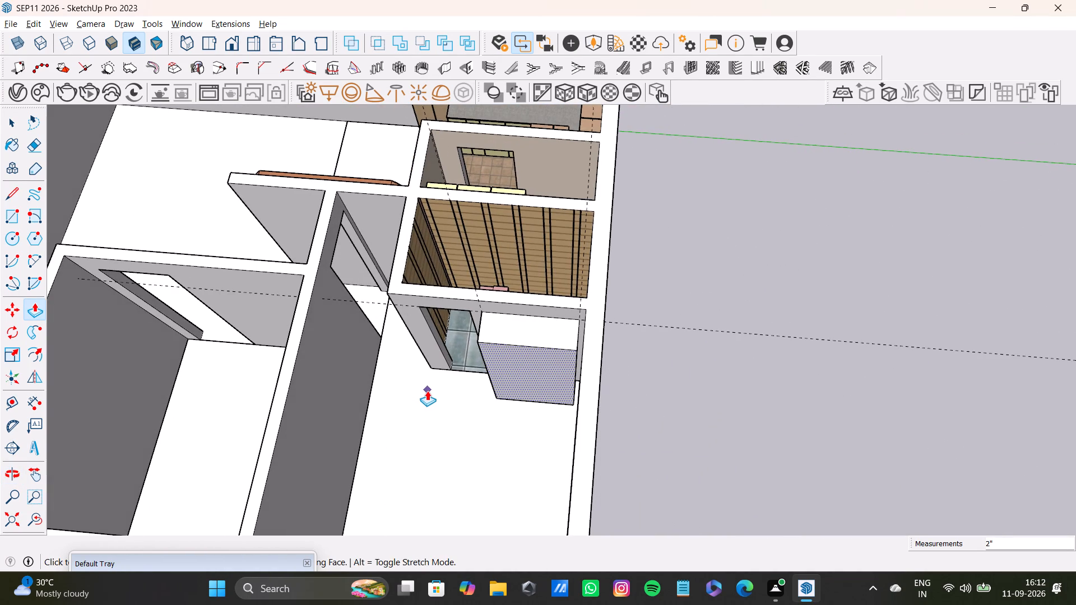
pyautogui.press('space')
pyautogui.scroll(7, 473, 371)
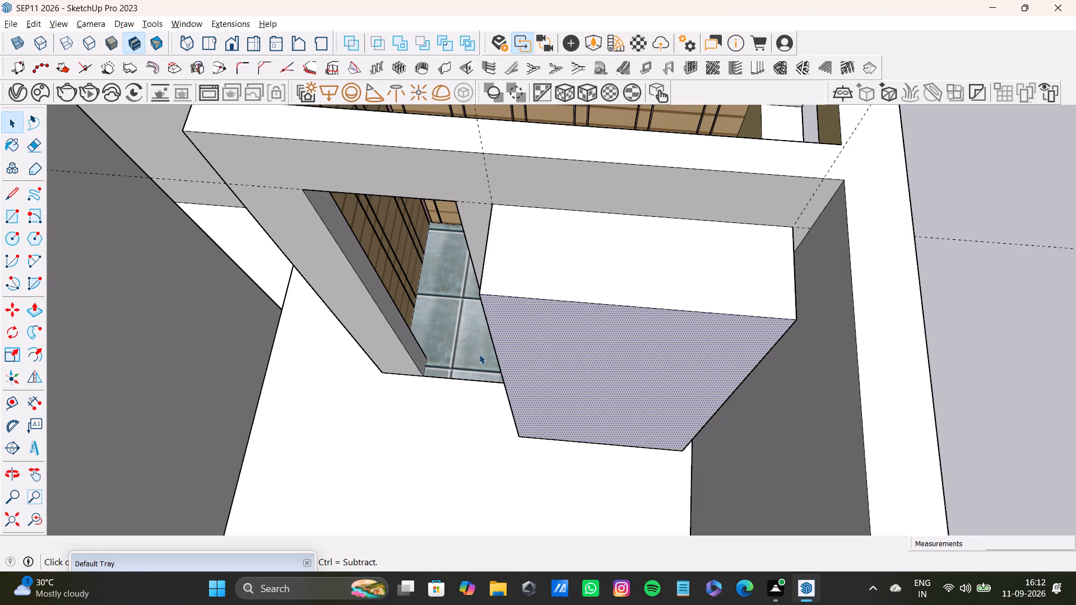
pyautogui.press('a')
pyautogui.scroll(3, 479, 222)
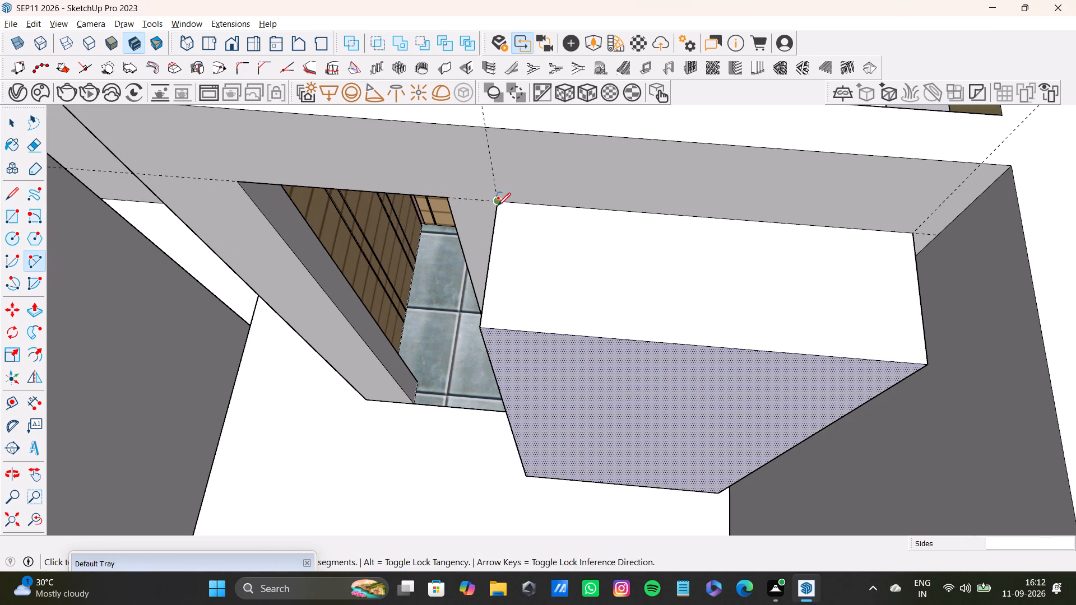
pyautogui.click(499, 203)
pyautogui.click(483, 324)
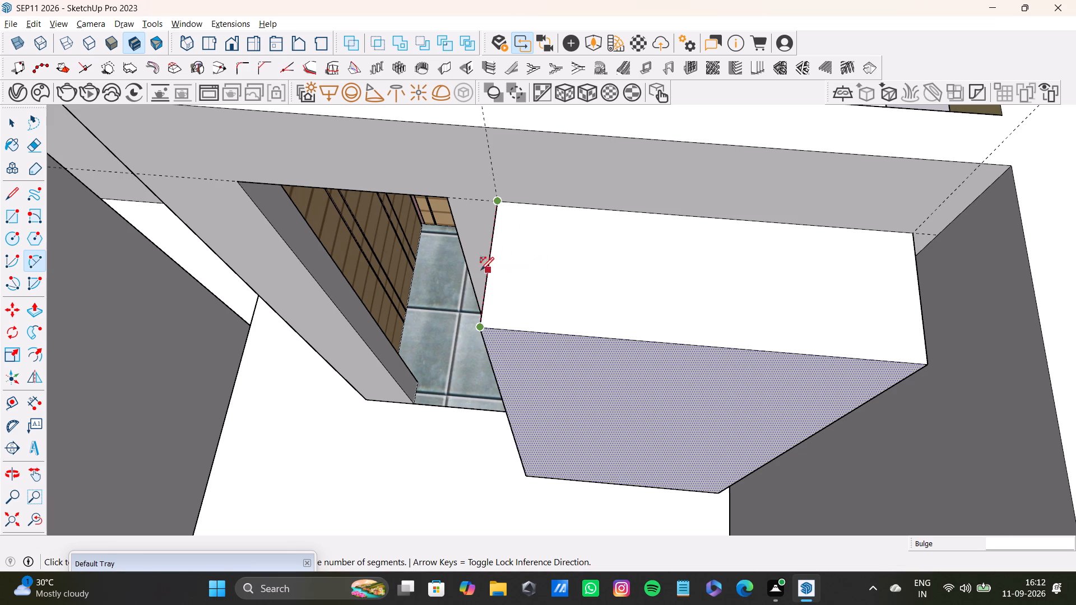
pyautogui.scroll(-3, 430, 310)
pyautogui.moveTo(427, 311); pyautogui.dragTo(543, 286, button='middle')
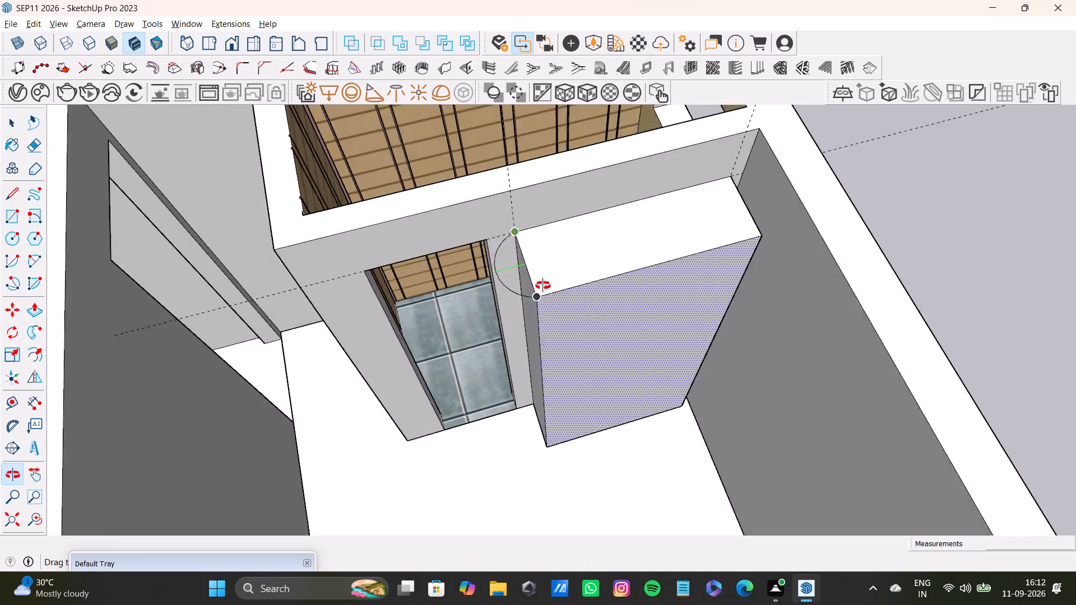
pyautogui.moveTo(543, 286); pyautogui.dragTo(522, 254, button='middle')
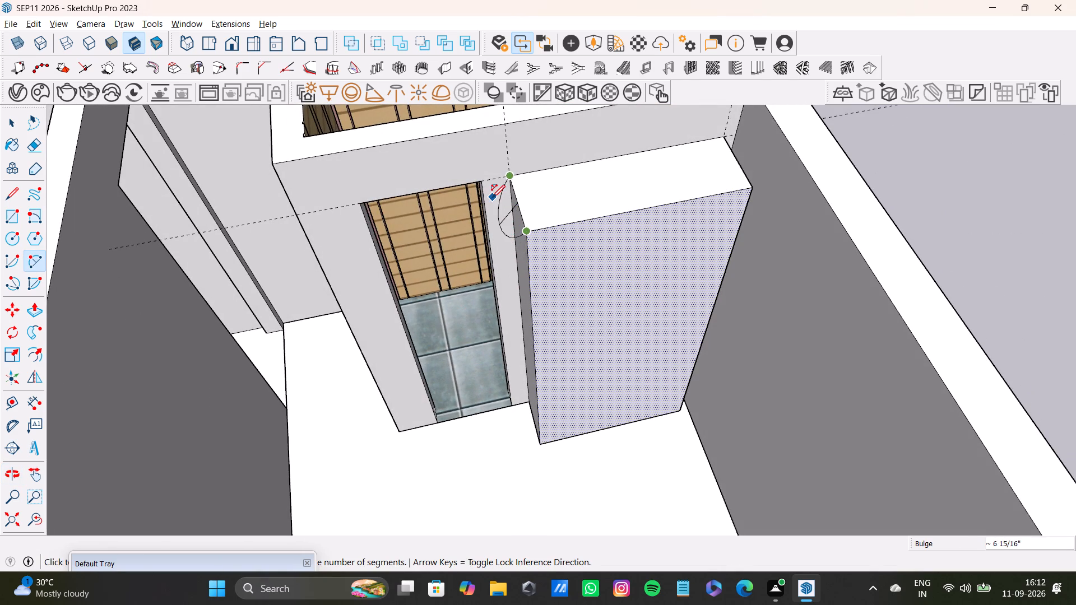
pyautogui.click(548, 199)
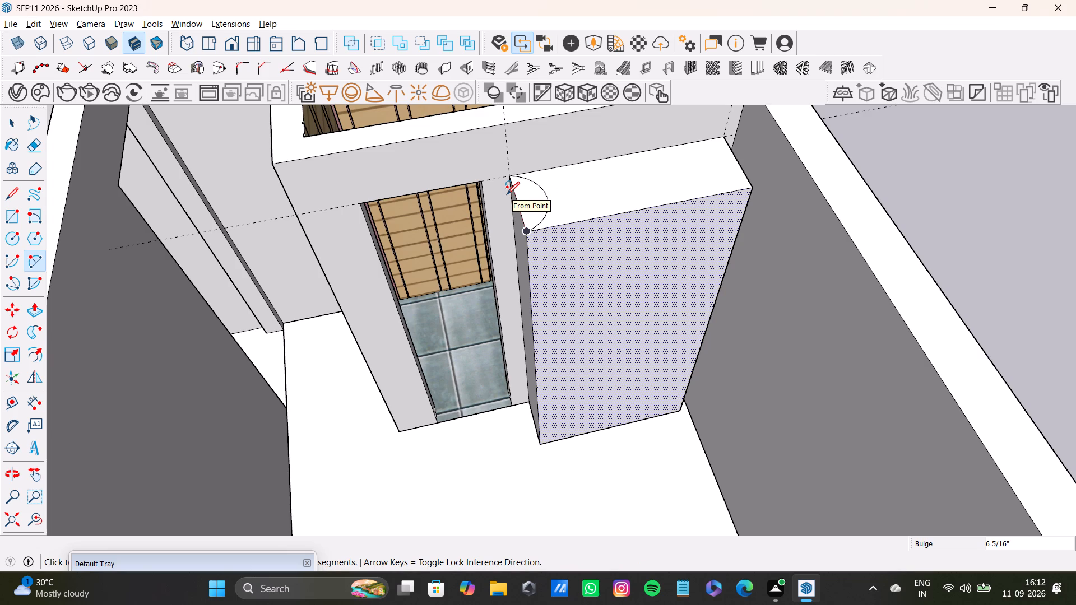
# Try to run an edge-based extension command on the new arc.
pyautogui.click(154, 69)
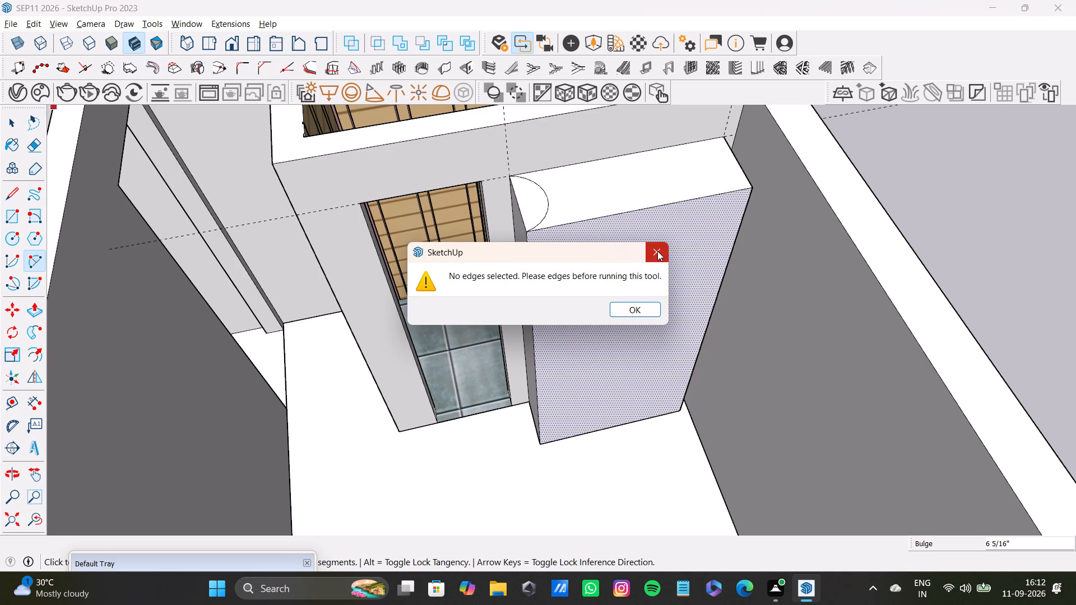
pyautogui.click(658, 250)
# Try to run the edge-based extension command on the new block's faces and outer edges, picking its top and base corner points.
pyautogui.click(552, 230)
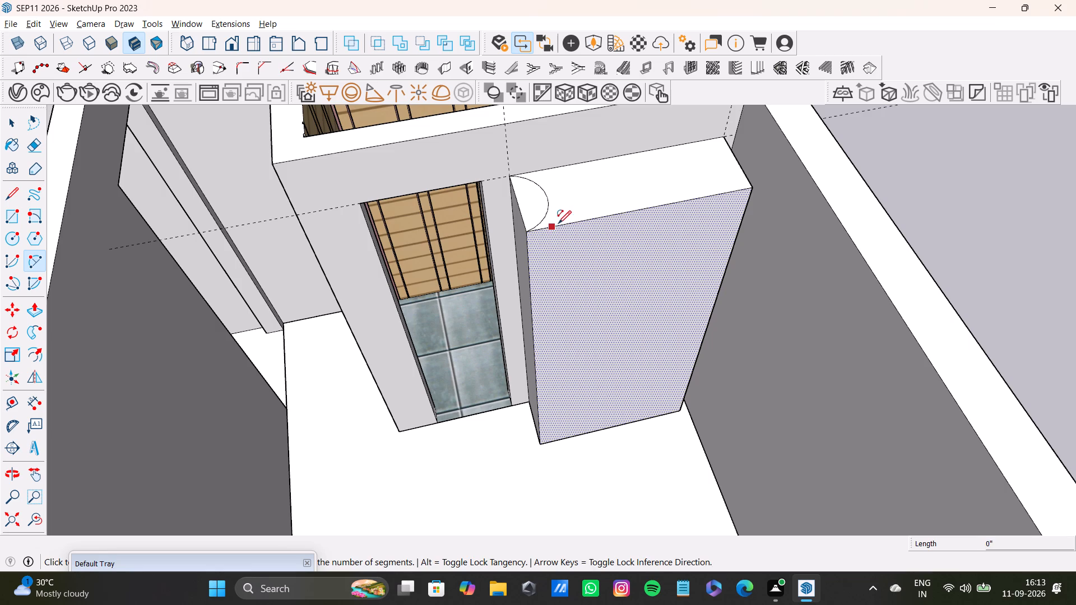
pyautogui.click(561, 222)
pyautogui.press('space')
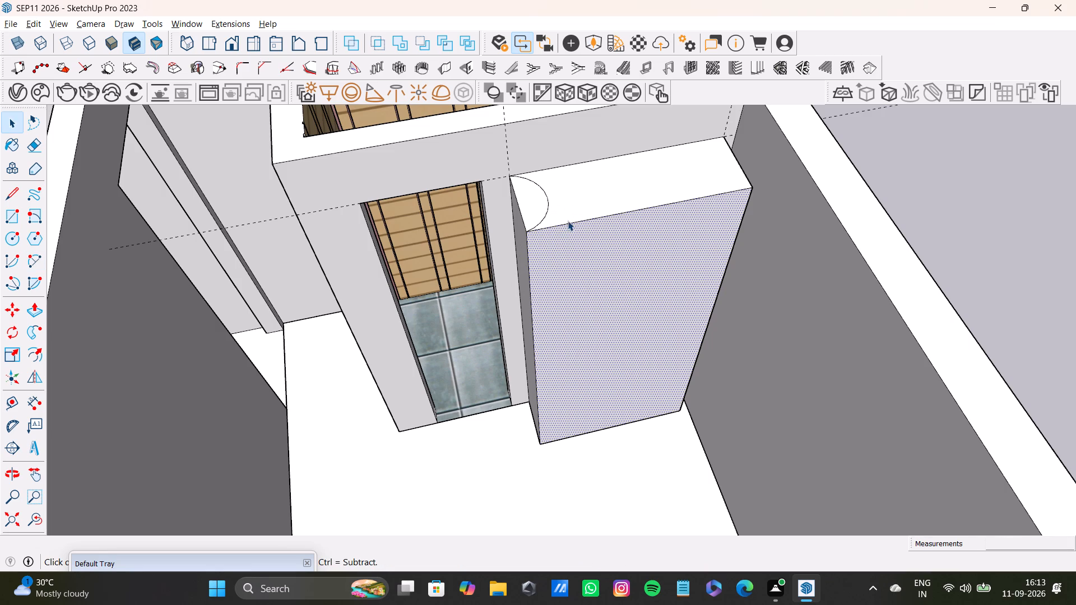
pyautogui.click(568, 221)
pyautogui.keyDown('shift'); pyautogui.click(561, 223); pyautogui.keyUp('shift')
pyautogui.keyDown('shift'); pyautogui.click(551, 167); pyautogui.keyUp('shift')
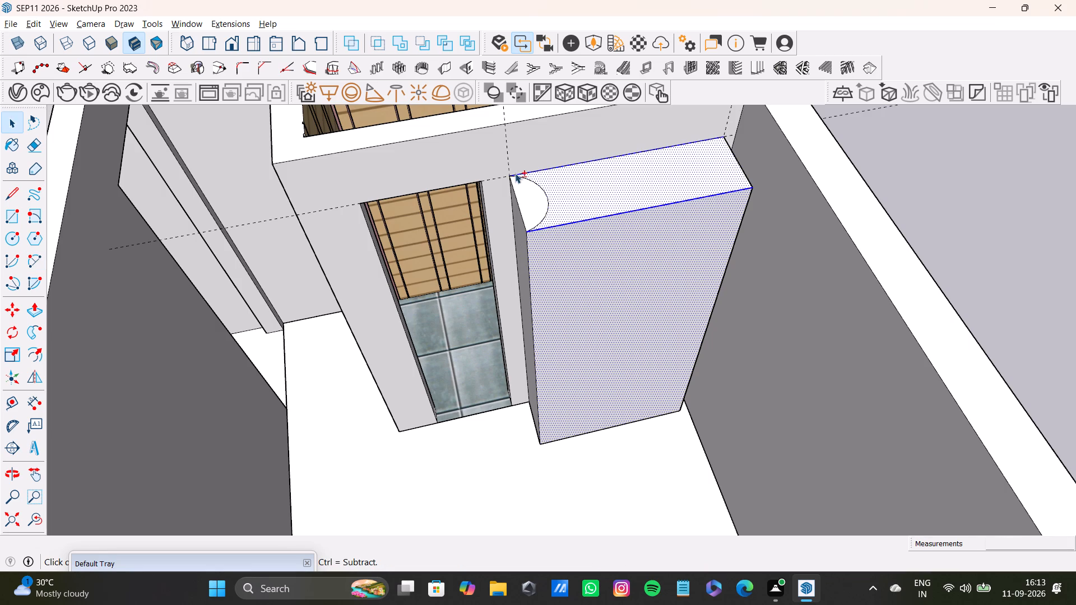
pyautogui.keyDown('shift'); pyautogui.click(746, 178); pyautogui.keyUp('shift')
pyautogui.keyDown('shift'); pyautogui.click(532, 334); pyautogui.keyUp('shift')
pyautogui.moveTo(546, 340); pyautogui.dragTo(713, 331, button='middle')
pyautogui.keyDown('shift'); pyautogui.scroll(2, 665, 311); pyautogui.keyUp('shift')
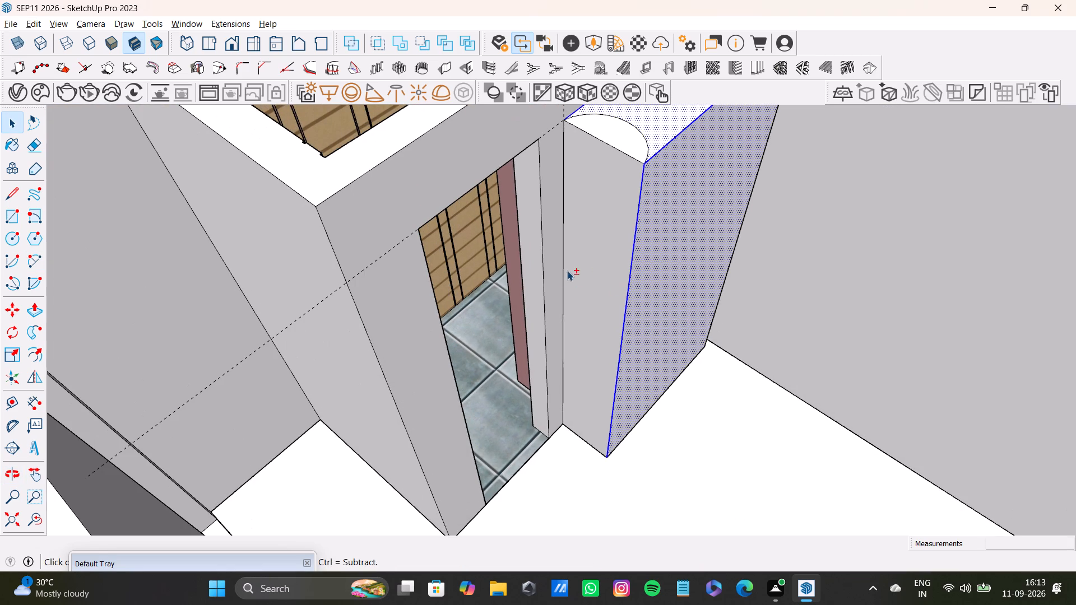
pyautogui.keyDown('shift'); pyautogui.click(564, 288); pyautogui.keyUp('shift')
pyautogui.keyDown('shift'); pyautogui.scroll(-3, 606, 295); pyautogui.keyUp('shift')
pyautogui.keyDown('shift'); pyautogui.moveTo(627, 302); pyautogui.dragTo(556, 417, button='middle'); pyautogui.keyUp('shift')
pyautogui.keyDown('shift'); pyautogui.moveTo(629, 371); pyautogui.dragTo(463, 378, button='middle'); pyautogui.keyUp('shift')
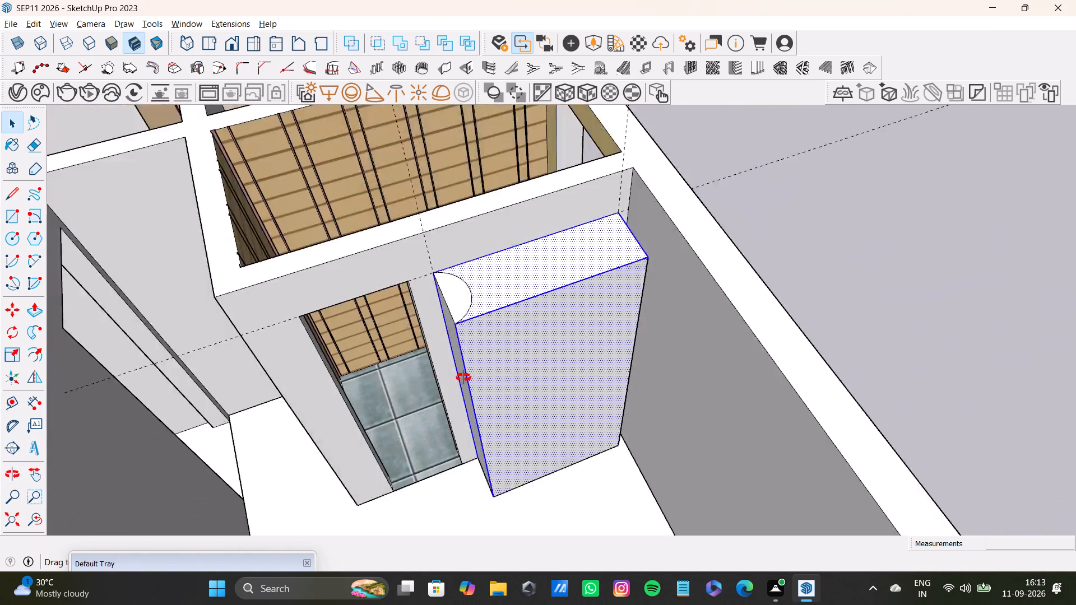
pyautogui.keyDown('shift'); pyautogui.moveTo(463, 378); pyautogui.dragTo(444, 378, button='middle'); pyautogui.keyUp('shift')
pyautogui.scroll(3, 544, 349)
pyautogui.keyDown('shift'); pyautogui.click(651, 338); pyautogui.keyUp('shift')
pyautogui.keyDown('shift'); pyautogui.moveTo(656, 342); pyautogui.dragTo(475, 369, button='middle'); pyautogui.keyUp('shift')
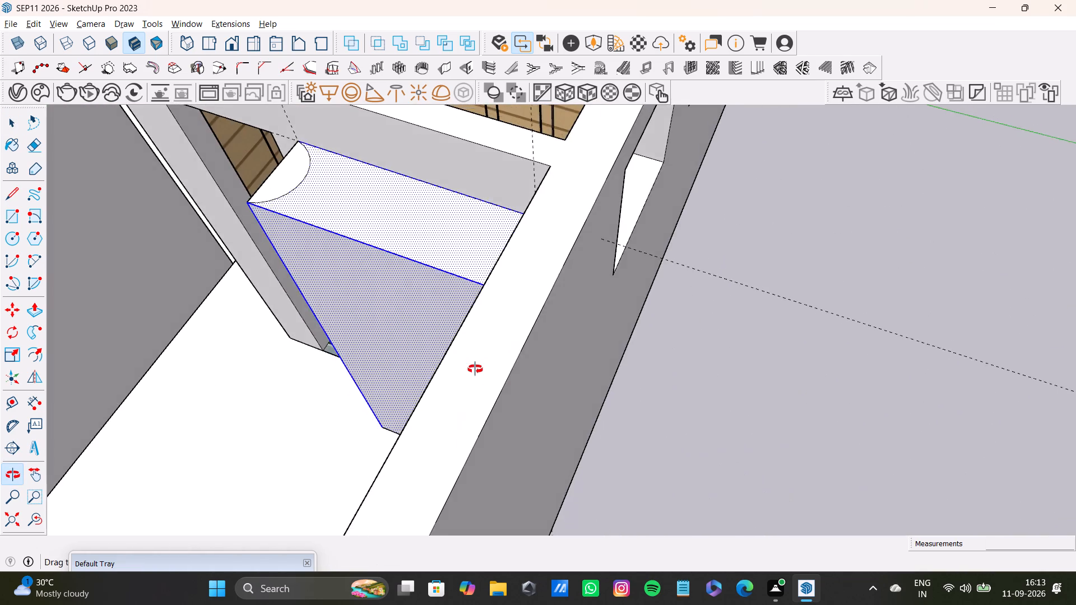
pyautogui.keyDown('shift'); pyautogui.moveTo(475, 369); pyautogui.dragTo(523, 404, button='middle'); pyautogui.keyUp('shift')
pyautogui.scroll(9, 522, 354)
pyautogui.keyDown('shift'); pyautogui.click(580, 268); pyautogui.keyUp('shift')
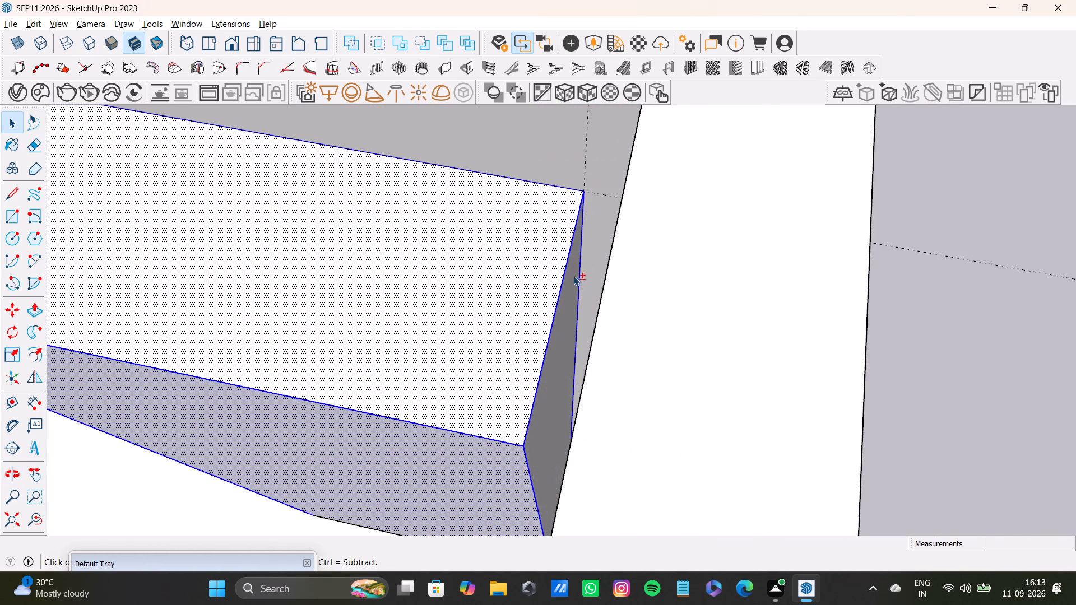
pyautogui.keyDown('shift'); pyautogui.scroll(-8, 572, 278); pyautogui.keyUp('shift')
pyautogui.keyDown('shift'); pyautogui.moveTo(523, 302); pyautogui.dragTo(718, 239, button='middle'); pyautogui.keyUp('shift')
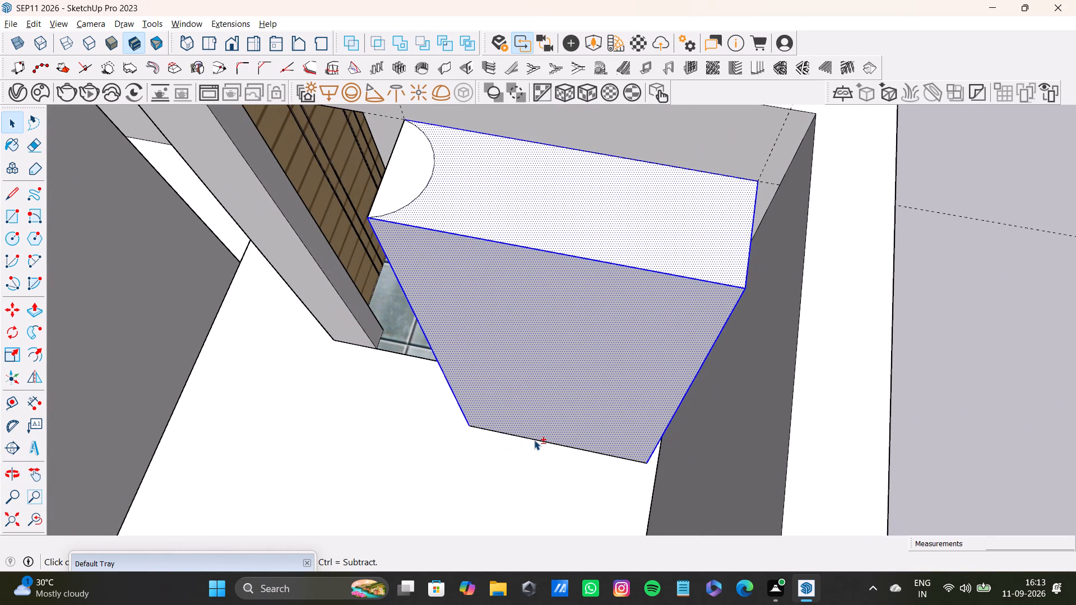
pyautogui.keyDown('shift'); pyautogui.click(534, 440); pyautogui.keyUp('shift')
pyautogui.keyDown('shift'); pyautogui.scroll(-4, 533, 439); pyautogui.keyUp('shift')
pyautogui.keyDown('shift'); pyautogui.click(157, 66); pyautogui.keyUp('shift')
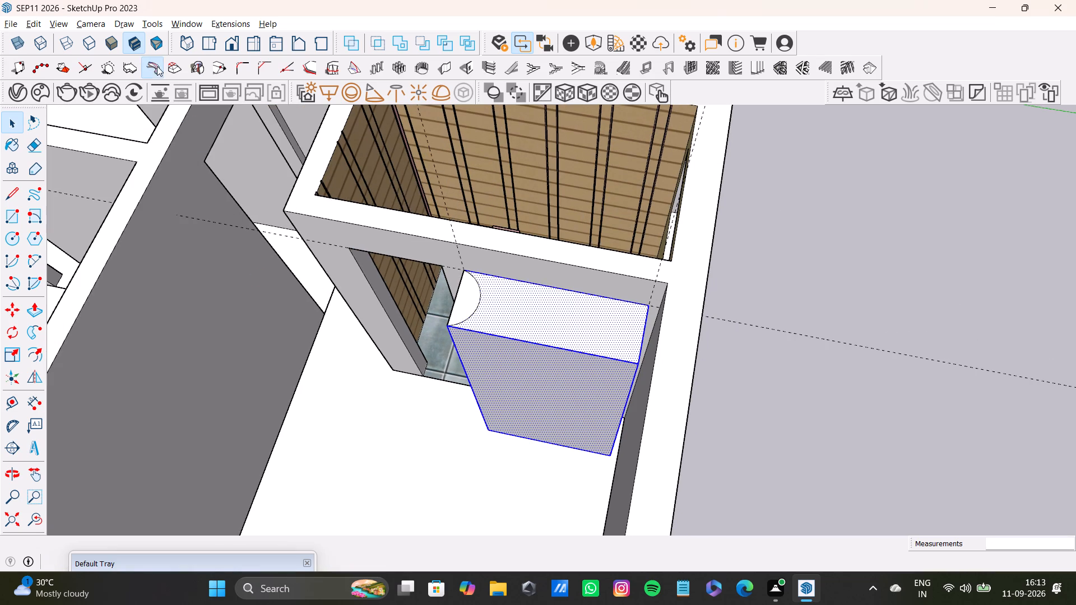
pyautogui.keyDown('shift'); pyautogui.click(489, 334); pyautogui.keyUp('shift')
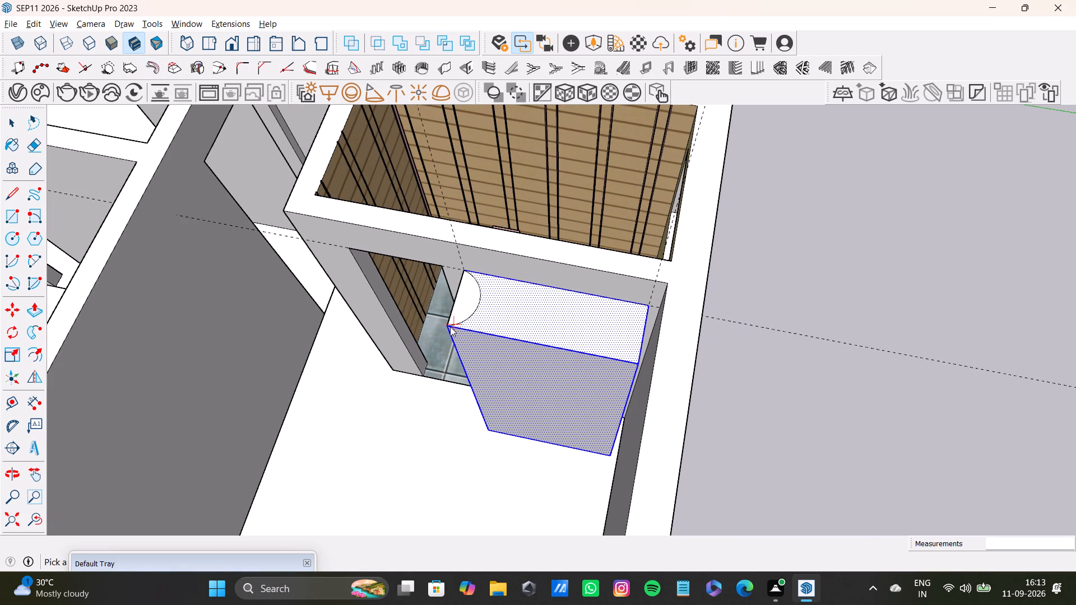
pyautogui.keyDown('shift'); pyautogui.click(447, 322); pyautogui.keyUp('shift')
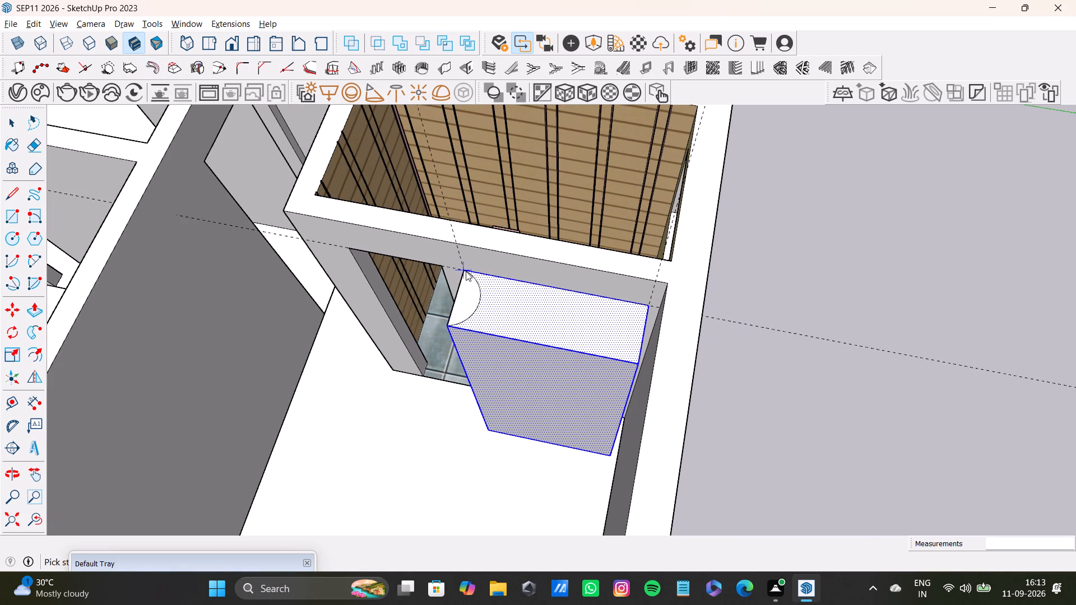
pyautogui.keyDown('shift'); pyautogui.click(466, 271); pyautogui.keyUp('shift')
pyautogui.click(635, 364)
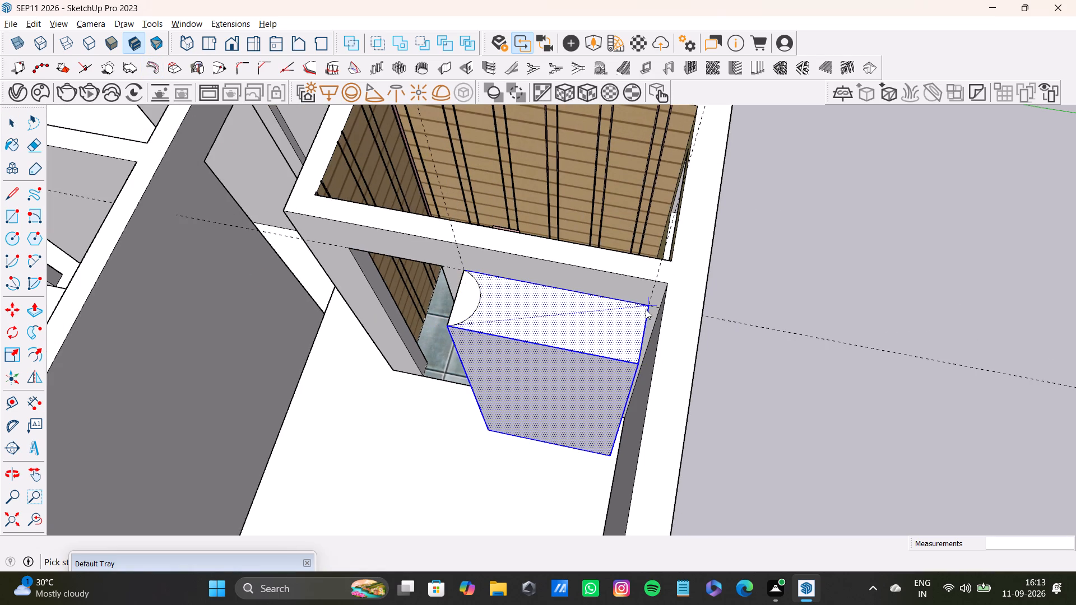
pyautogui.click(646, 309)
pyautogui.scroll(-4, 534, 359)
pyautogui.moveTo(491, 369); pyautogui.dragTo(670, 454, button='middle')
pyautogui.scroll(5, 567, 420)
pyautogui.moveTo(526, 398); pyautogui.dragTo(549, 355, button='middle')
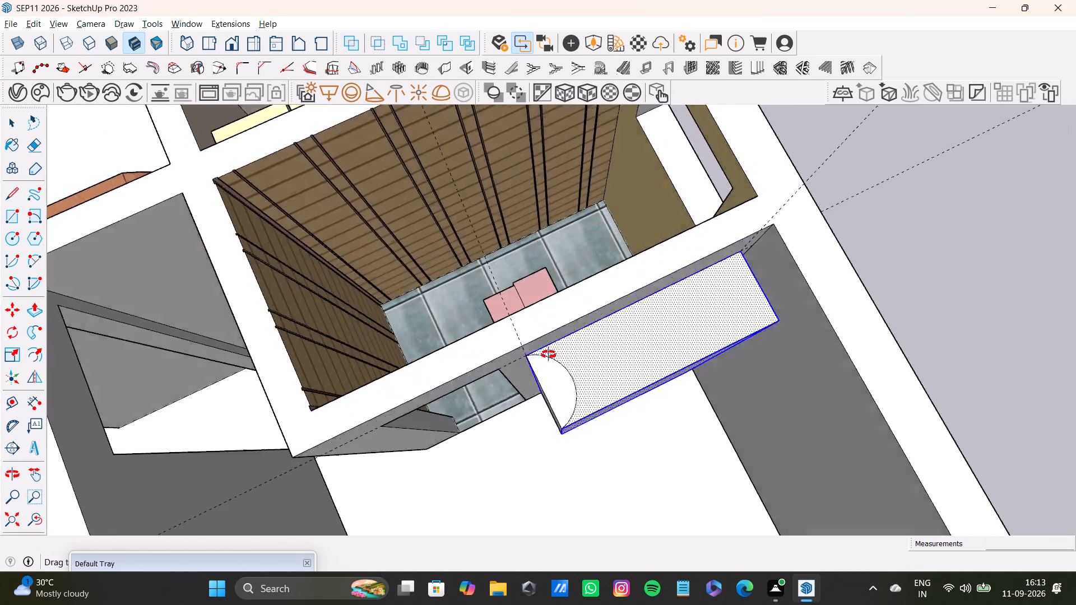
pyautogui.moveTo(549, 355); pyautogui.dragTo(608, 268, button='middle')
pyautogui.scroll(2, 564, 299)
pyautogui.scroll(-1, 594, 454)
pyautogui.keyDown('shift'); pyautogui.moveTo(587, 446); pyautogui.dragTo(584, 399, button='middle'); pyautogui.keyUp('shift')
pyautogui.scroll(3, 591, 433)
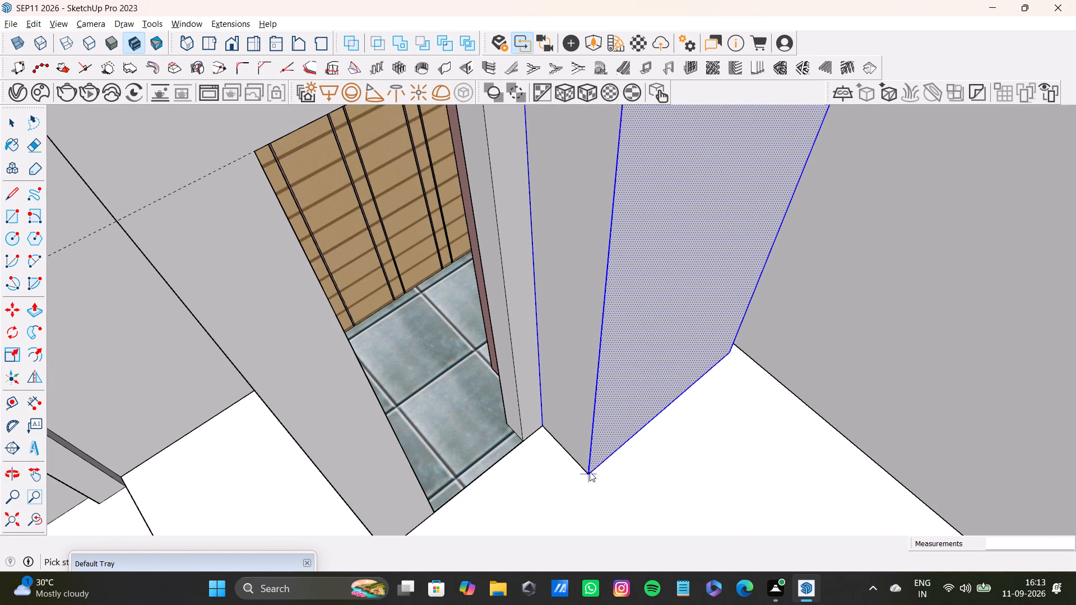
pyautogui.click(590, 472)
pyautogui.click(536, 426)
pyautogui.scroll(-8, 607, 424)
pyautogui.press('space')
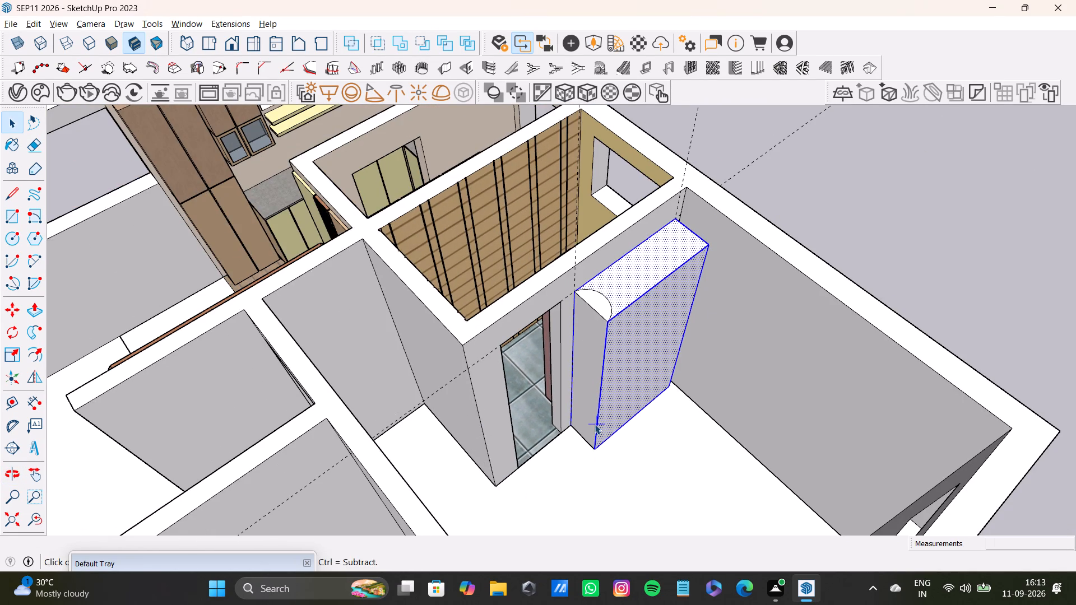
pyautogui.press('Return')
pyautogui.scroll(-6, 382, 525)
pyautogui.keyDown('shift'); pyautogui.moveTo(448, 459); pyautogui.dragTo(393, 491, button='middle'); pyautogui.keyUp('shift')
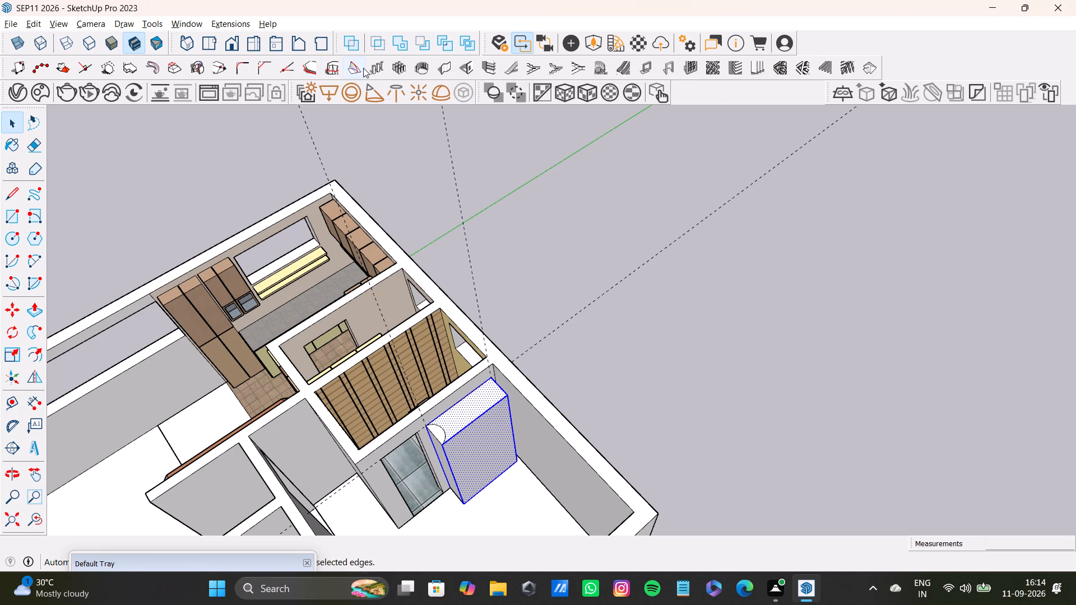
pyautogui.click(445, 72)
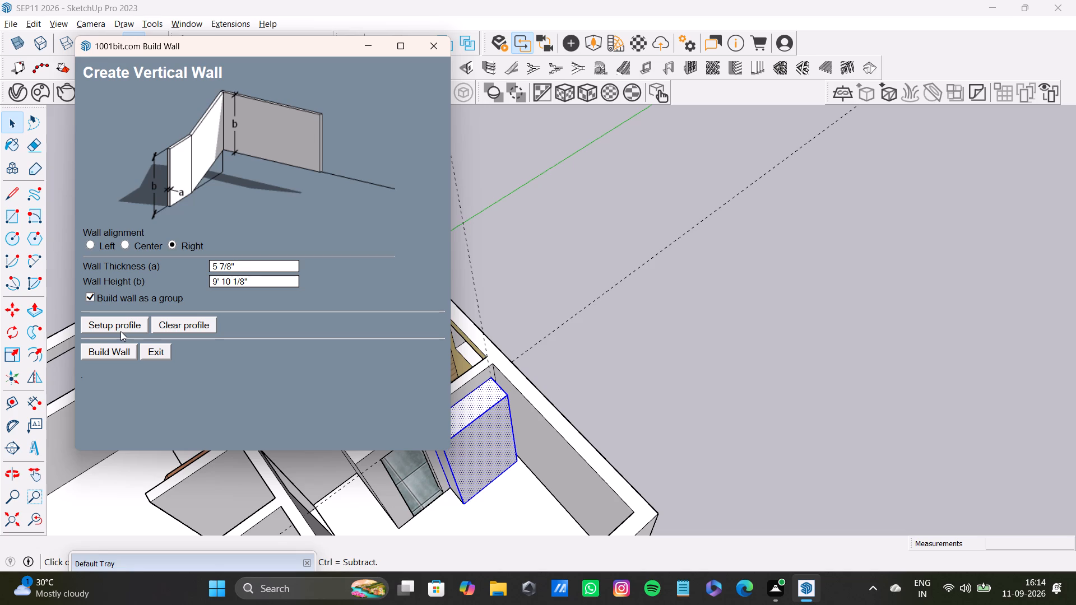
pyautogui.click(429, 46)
# Copy the whole apartment model 10' straight up so the copy sits on top of the original as a second storey.
pyautogui.scroll(-11, 377, 381)
pyautogui.moveTo(461, 473); pyautogui.dragTo(224, 257, button='middle')
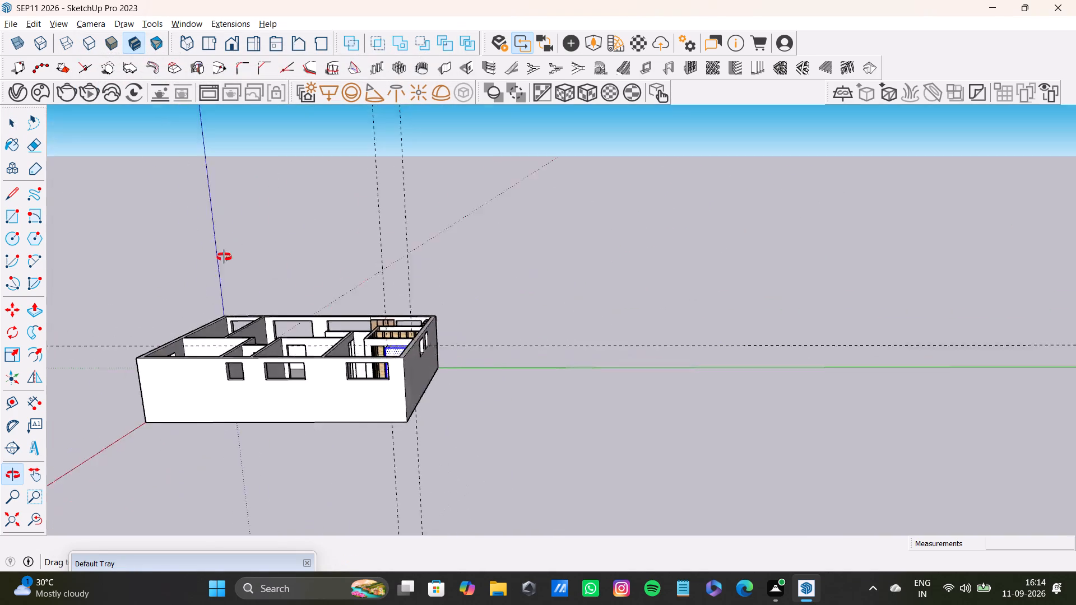
pyautogui.moveTo(224, 257); pyautogui.dragTo(65, 252, button='middle')
pyautogui.scroll(2, 479, 366)
pyautogui.moveTo(489, 355); pyautogui.dragTo(44, 376, button='middle')
pyautogui.scroll(4, 481, 368)
pyautogui.moveTo(567, 335); pyautogui.dragTo(239, 334, button='middle')
pyautogui.scroll(-2, 637, 350)
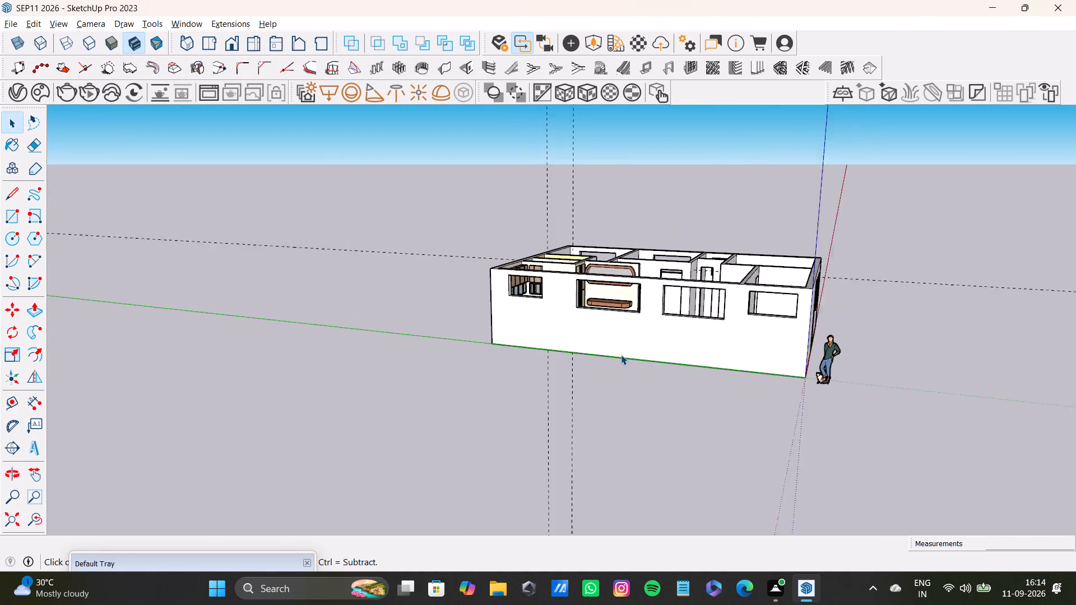
pyautogui.scroll(-1, 621, 355)
pyautogui.moveTo(646, 334); pyautogui.dragTo(374, 338, button='middle')
pyautogui.scroll(7, 539, 366)
pyautogui.scroll(-8, 667, 389)
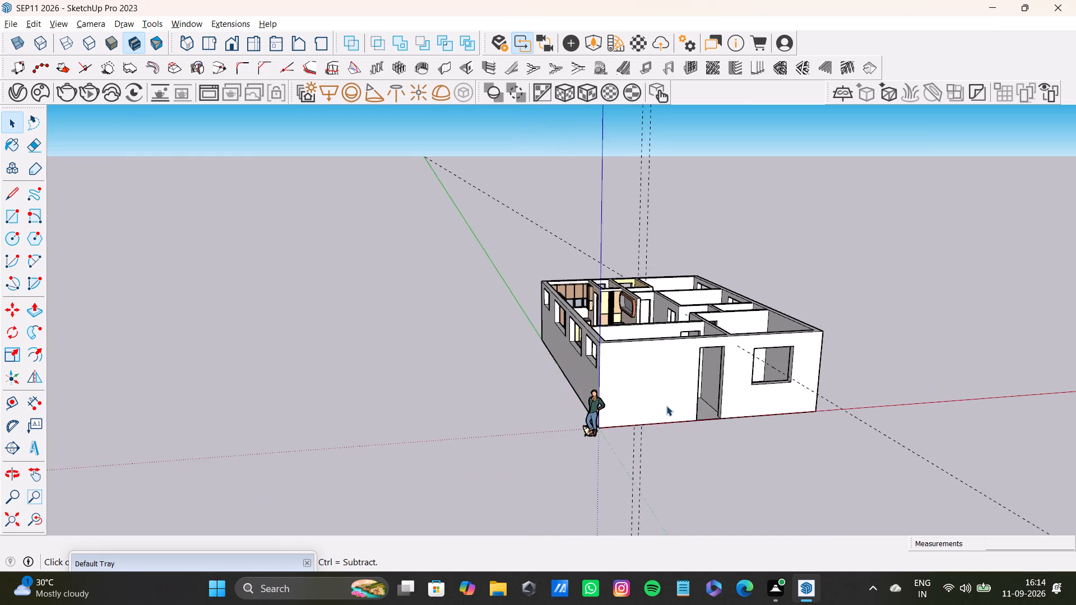
pyautogui.moveTo(666, 410); pyautogui.dragTo(625, 538, button='middle')
pyautogui.scroll(-3, 625, 524)
pyautogui.keyDown('shift'); pyautogui.moveTo(593, 467); pyautogui.dragTo(513, 401, button='middle'); pyautogui.keyUp('shift')
pyautogui.scroll(3, 611, 403)
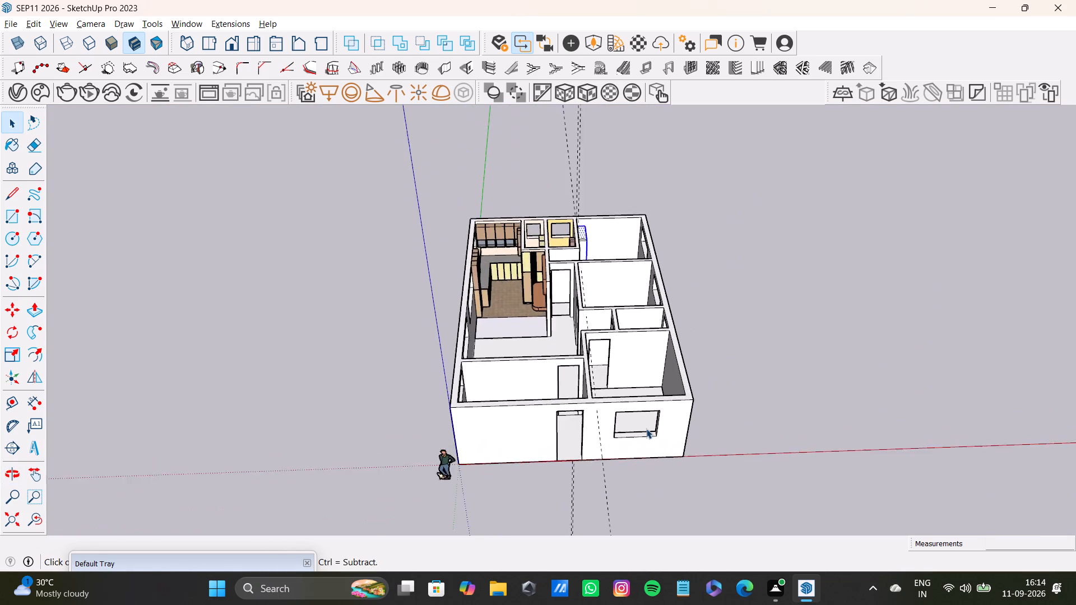
pyautogui.scroll(3, 646, 429)
pyautogui.keyDown('shift'); pyautogui.tripleClick(678, 427); pyautogui.keyUp('shift')
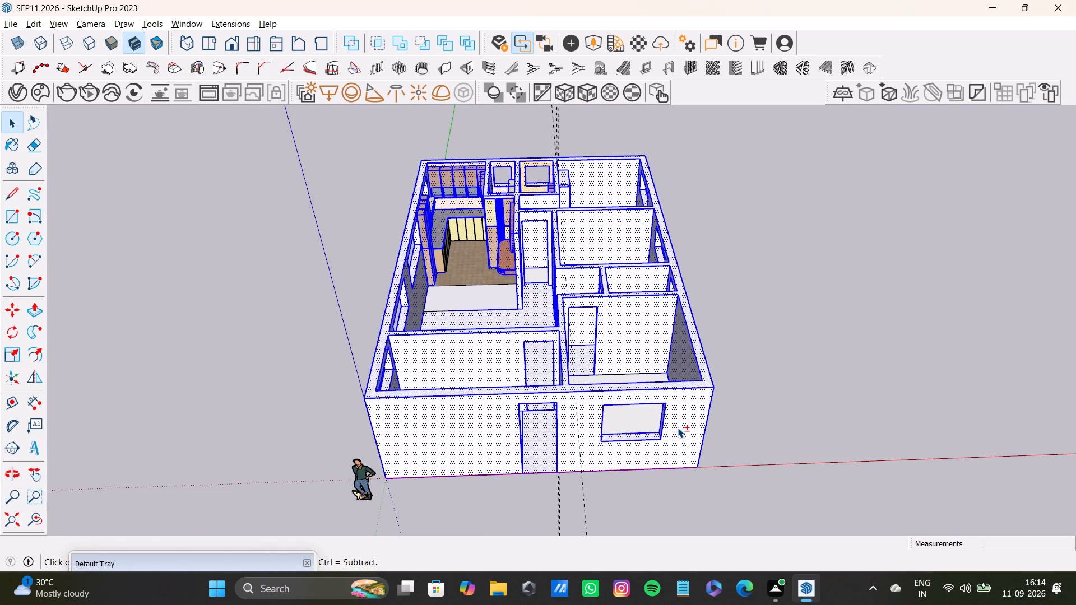
pyautogui.press('m')
pyautogui.keyDown('ctrl'); pyautogui.click(694, 470); pyautogui.keyUp('ctrl')
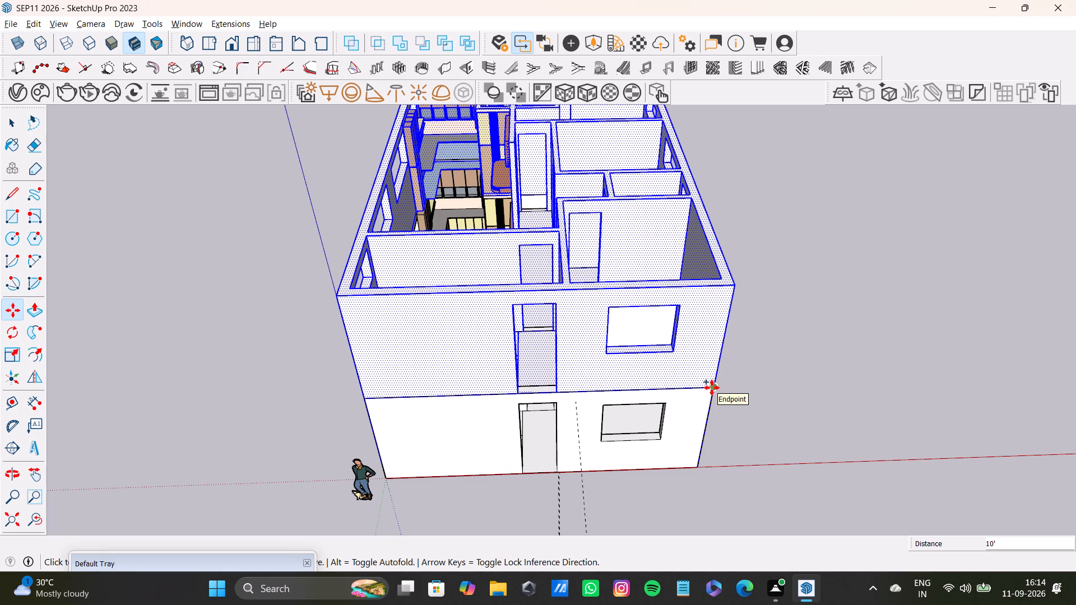
pyautogui.click(712, 388)
# Copy the selected upper apartment by its lower outer corner to a spot beside the two-storey building at ground level.
pyautogui.moveTo(591, 389); pyautogui.dragTo(898, 228, button='middle')
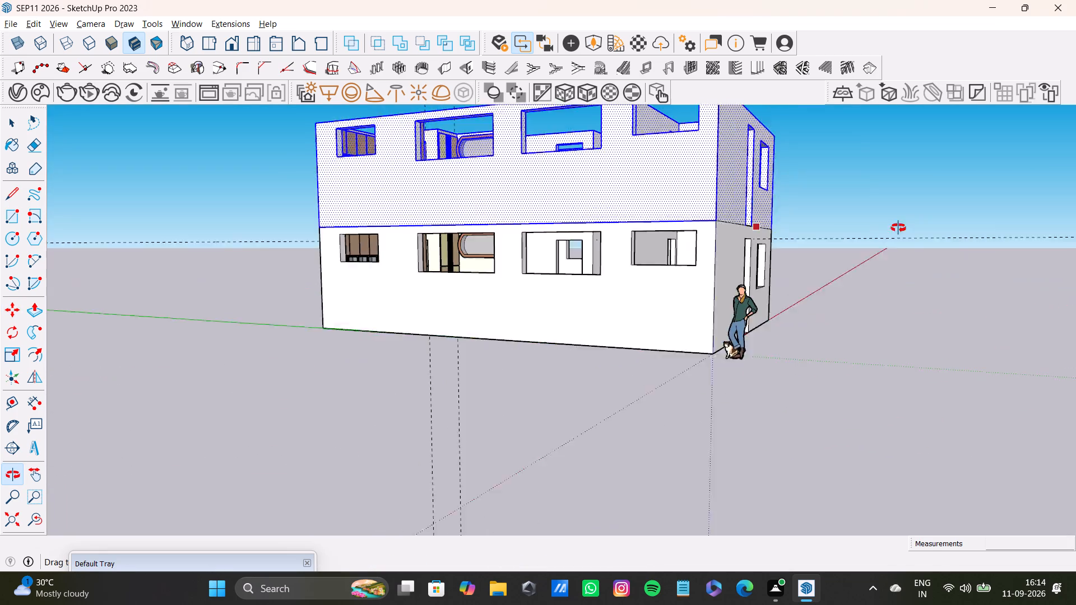
pyautogui.moveTo(898, 228); pyautogui.dragTo(934, 370, button='middle')
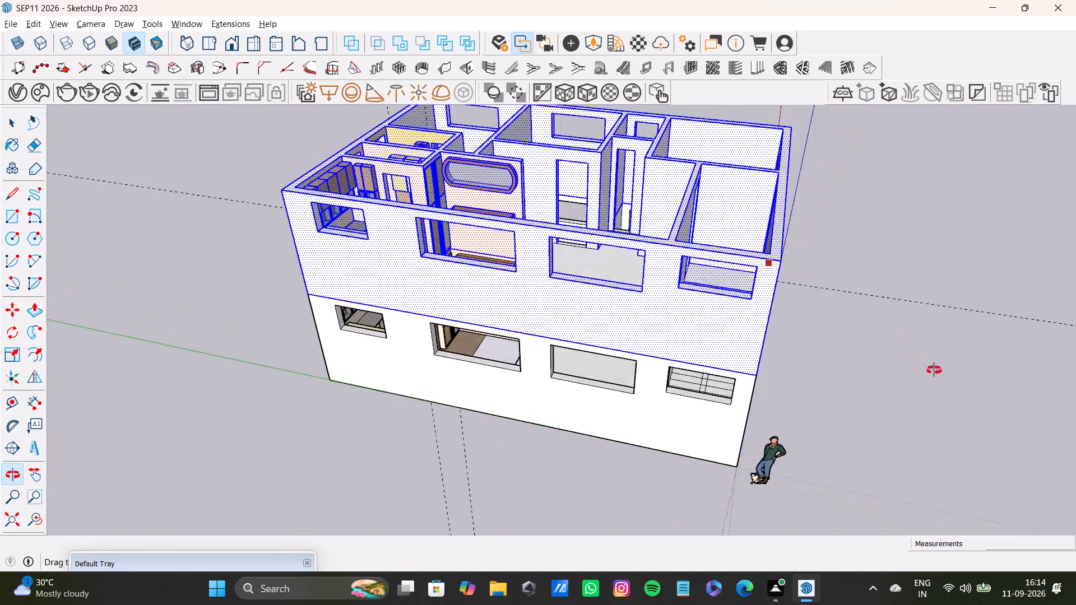
pyautogui.moveTo(934, 370); pyautogui.dragTo(667, 517, button='middle')
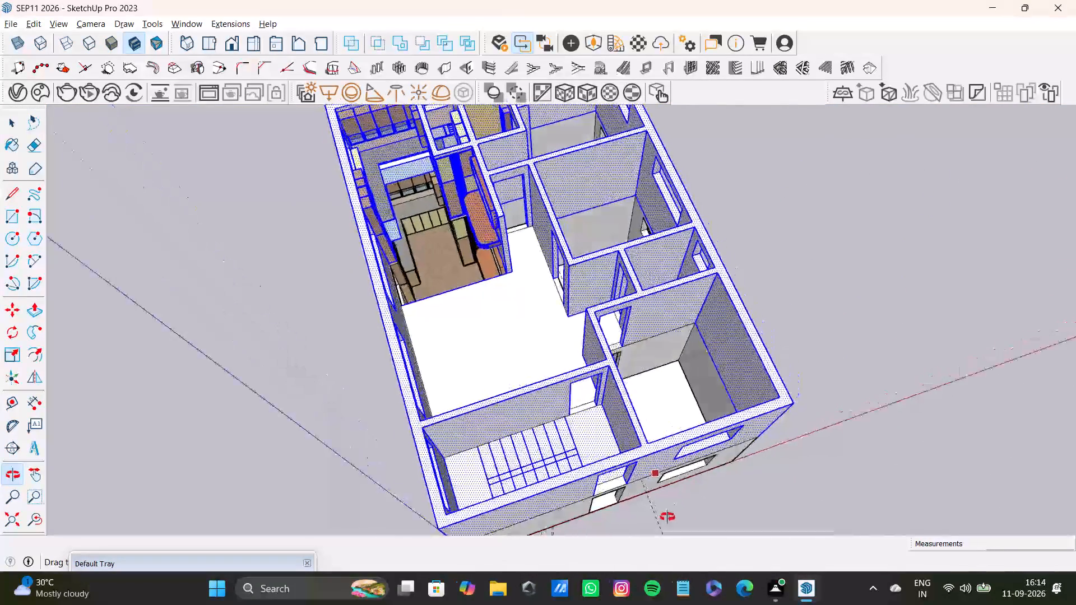
pyautogui.moveTo(667, 517); pyautogui.dragTo(442, 312, button='middle')
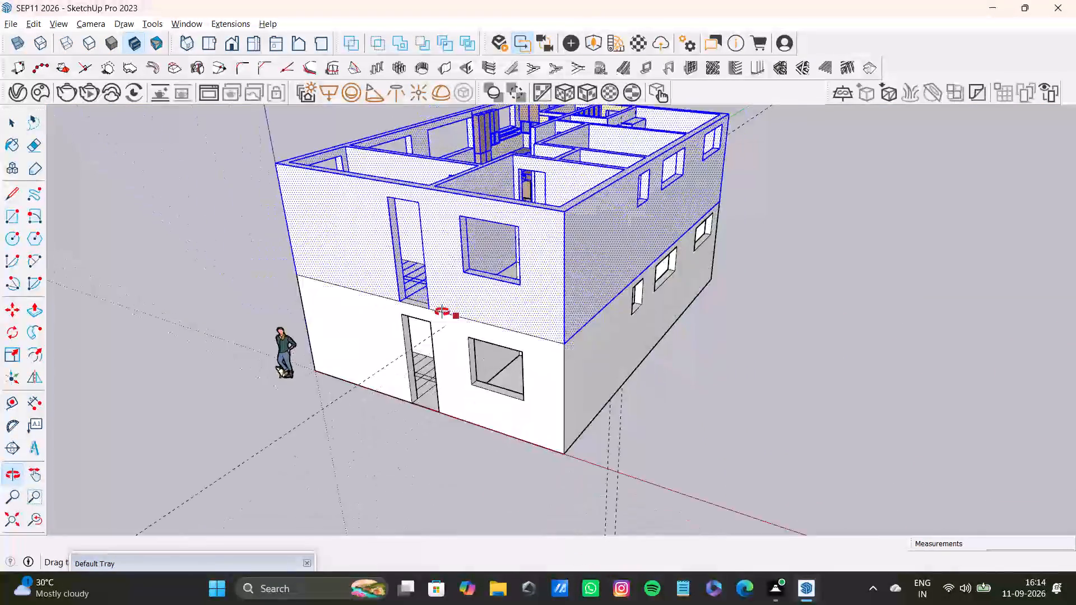
pyautogui.moveTo(442, 312); pyautogui.dragTo(444, 304, button='middle')
pyautogui.scroll(3, 582, 315)
pyautogui.click(566, 315)
pyautogui.scroll(-4, 448, 270)
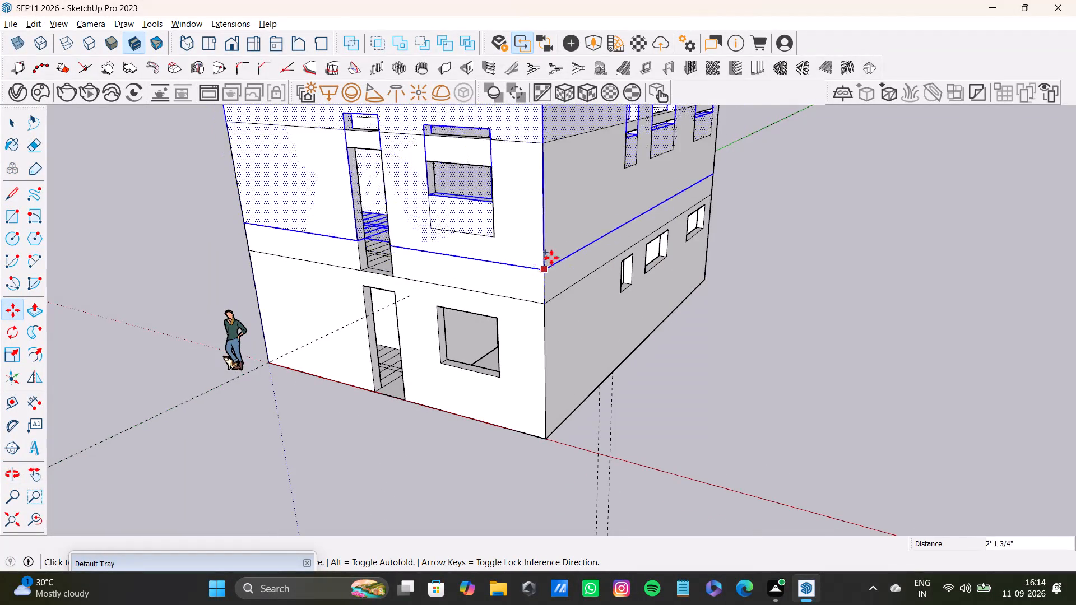
pyautogui.scroll(-3, 1046, 540)
pyautogui.keyDown('shift'); pyautogui.moveTo(948, 523); pyautogui.dragTo(896, 342, button='middle'); pyautogui.keyUp('shift')
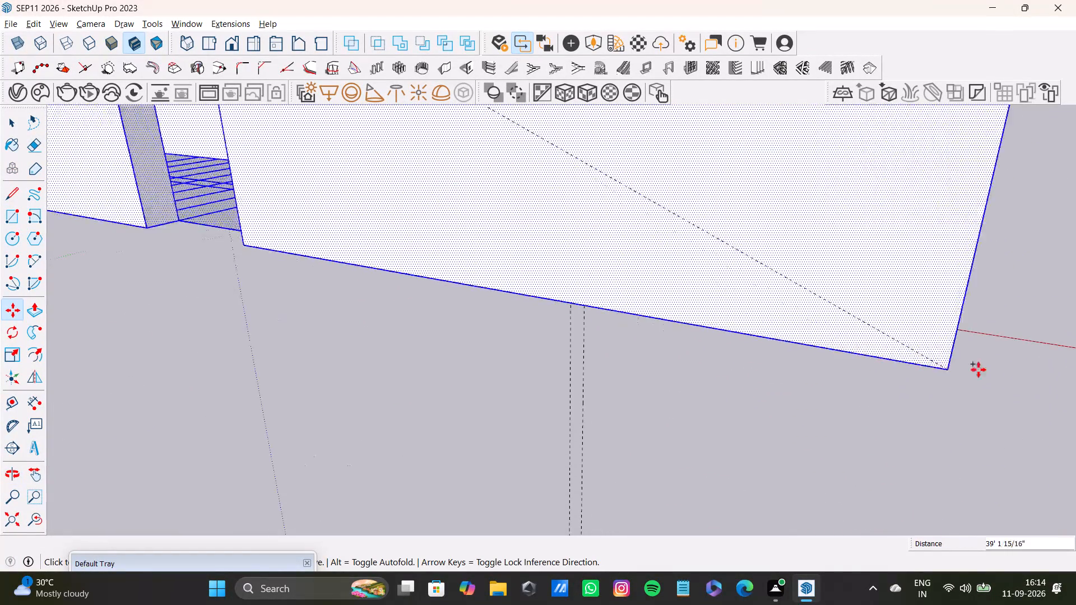
pyautogui.scroll(-15, 827, 328)
pyautogui.moveTo(431, 402); pyautogui.dragTo(742, 436, button='middle')
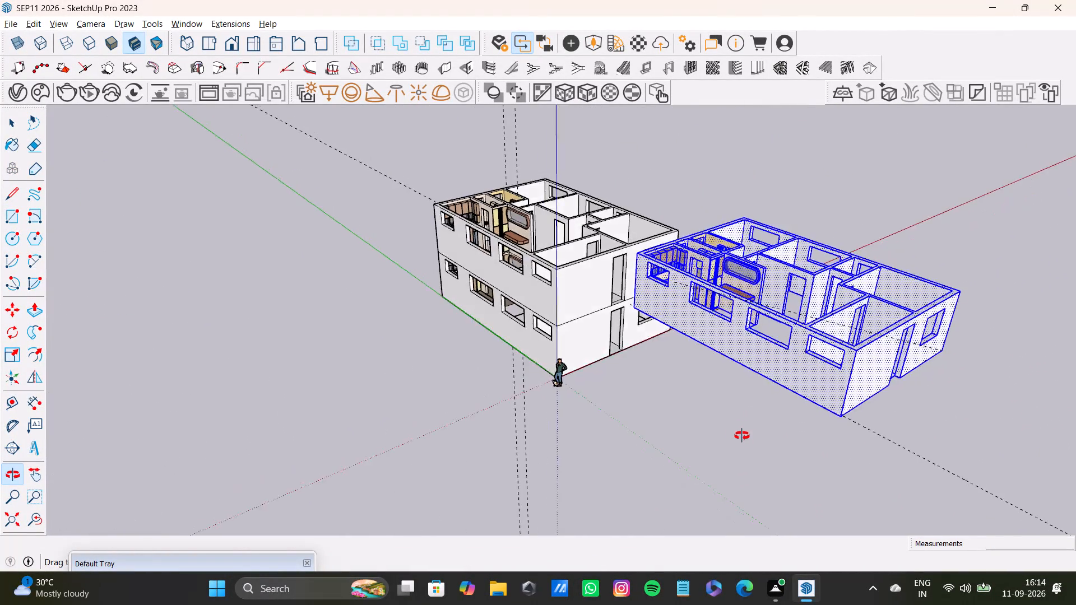
pyautogui.moveTo(742, 436); pyautogui.dragTo(475, 468, button='middle')
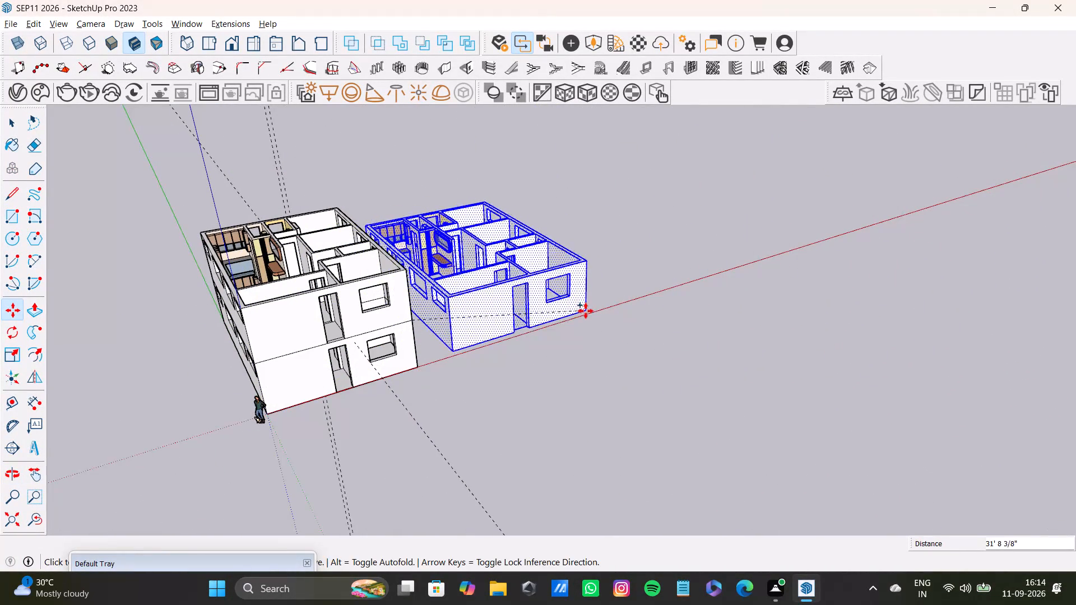
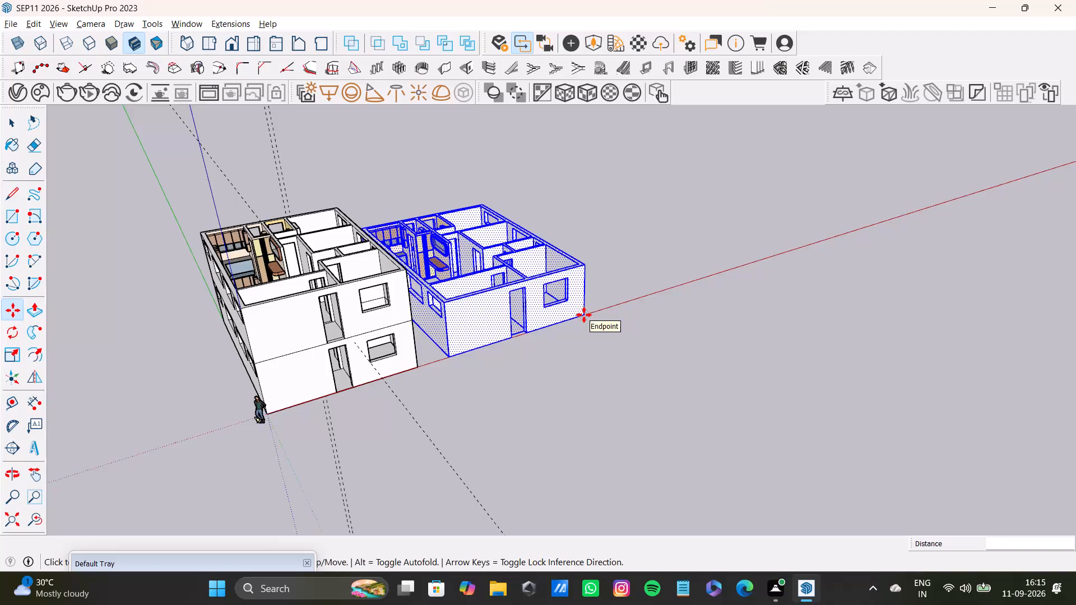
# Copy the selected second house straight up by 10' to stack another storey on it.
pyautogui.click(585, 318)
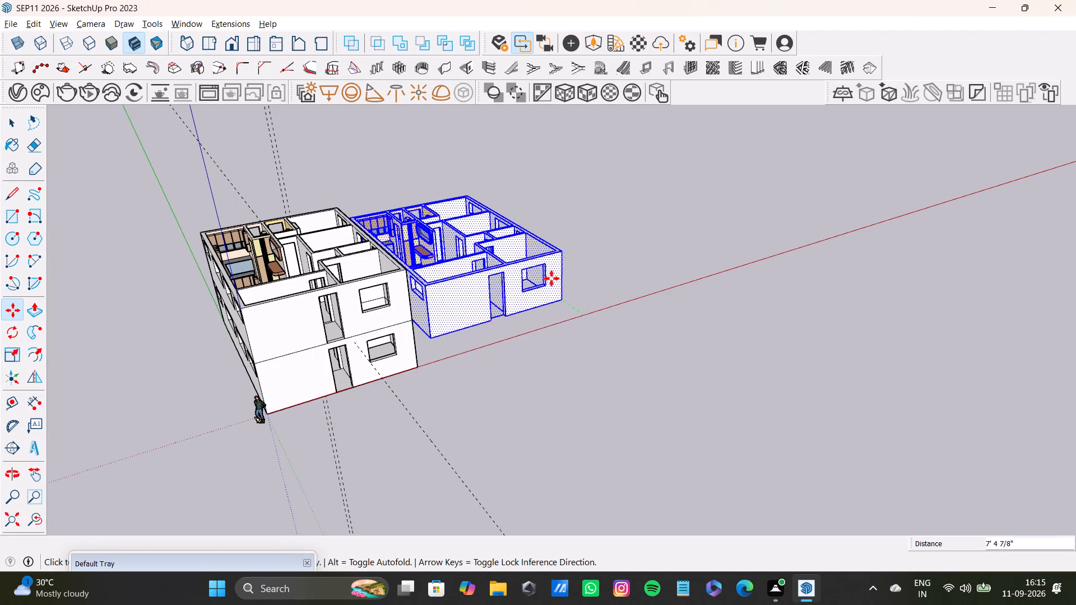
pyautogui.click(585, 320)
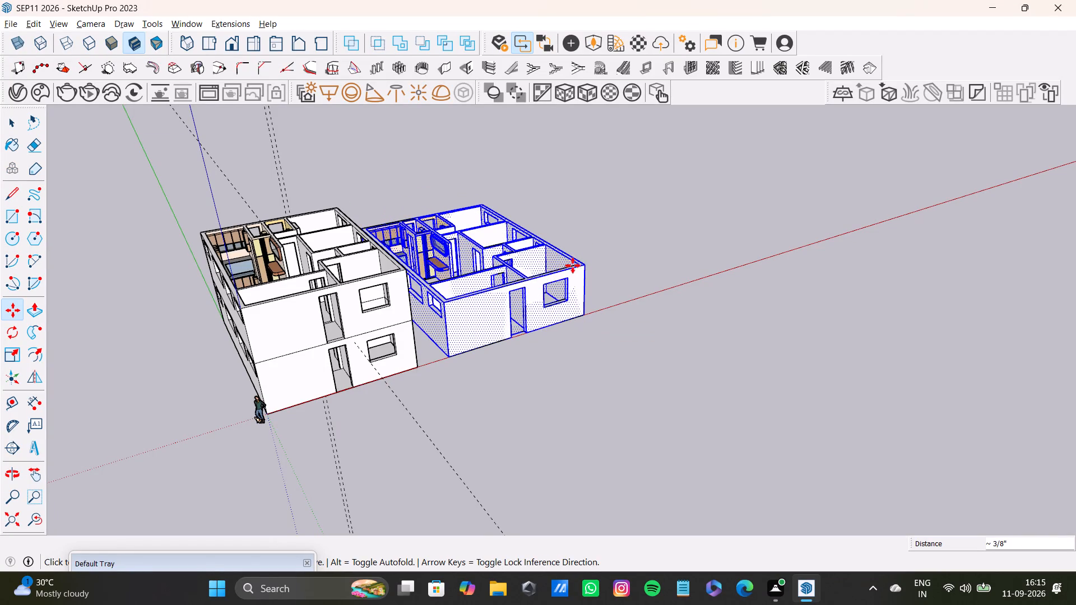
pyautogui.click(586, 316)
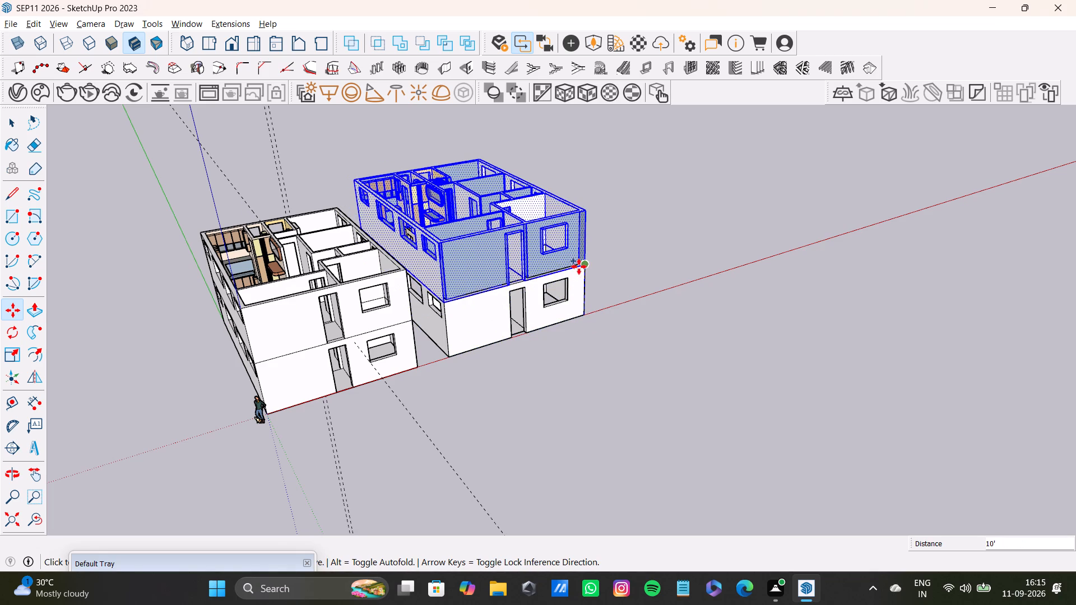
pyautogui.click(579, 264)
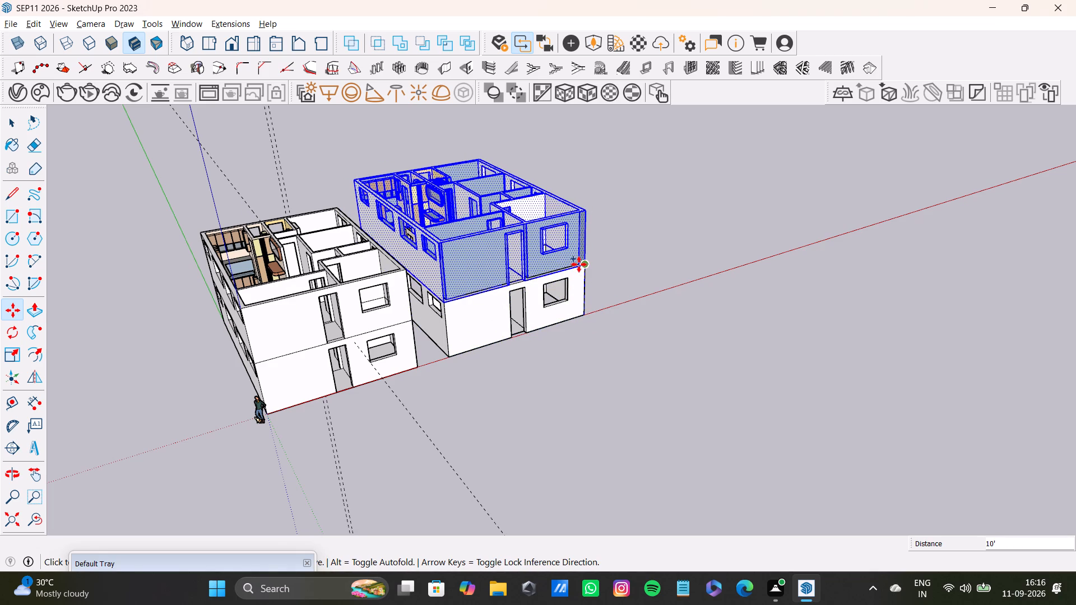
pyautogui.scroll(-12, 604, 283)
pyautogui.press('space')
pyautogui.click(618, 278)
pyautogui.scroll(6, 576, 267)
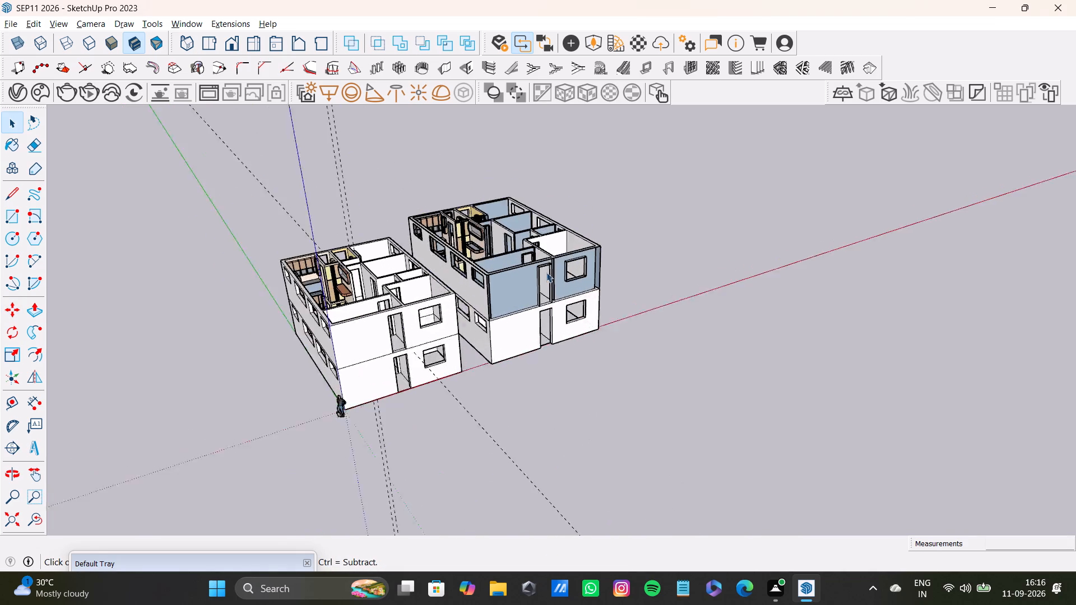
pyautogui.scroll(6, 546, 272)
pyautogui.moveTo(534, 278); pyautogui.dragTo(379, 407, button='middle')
# Undo the stacked storeys and the side-by-side house copy, leaving only the original single-storey house.
pyautogui.hotkey('ctrl', 'z')
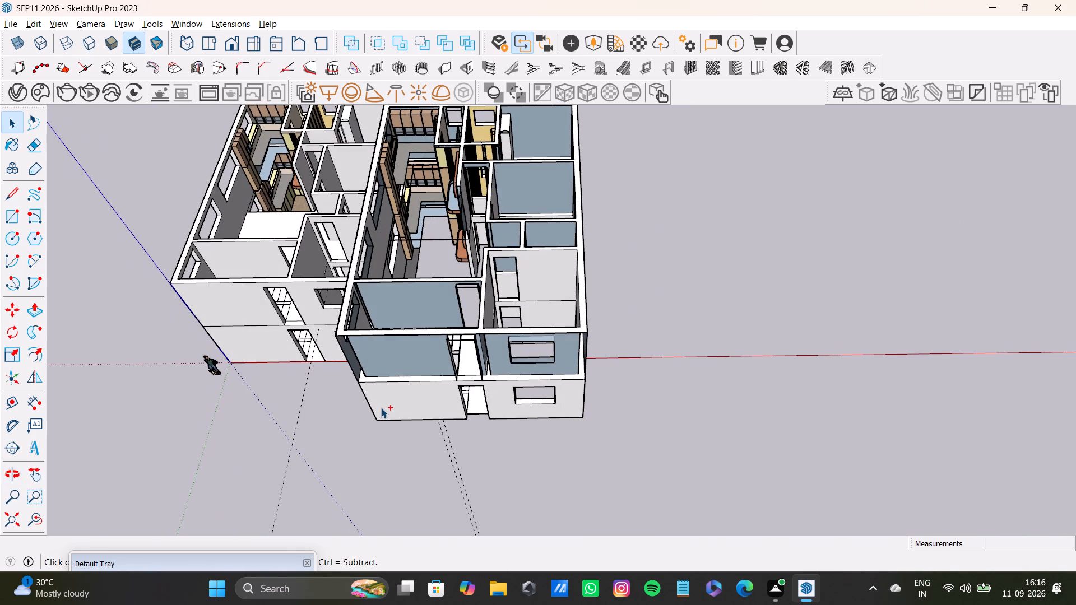
pyautogui.hotkey('ctrl', 'z')
pyautogui.hotkey('ctrl', 'z')
pyautogui.hotkey('ctrl', 'z')
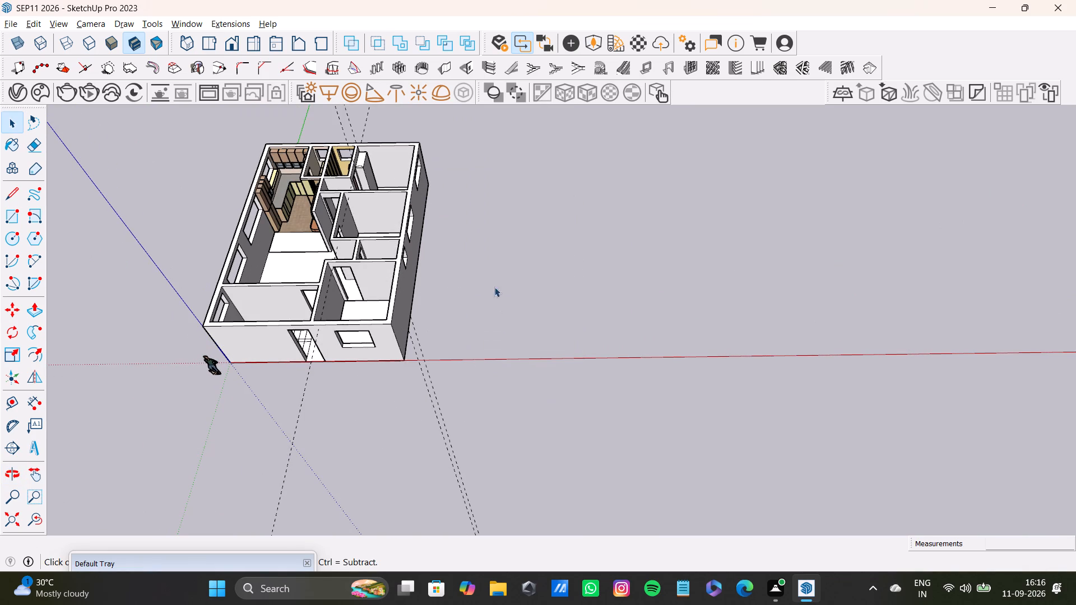
pyautogui.press('space')
pyautogui.click(540, 273)
# Examine the kitchen tall unit, especially the base and side of its fluted patterned panel.
pyautogui.scroll(-7, 391, 305)
pyautogui.keyDown('shift'); pyautogui.moveTo(359, 310); pyautogui.dragTo(572, 333, button='middle'); pyautogui.keyUp('shift')
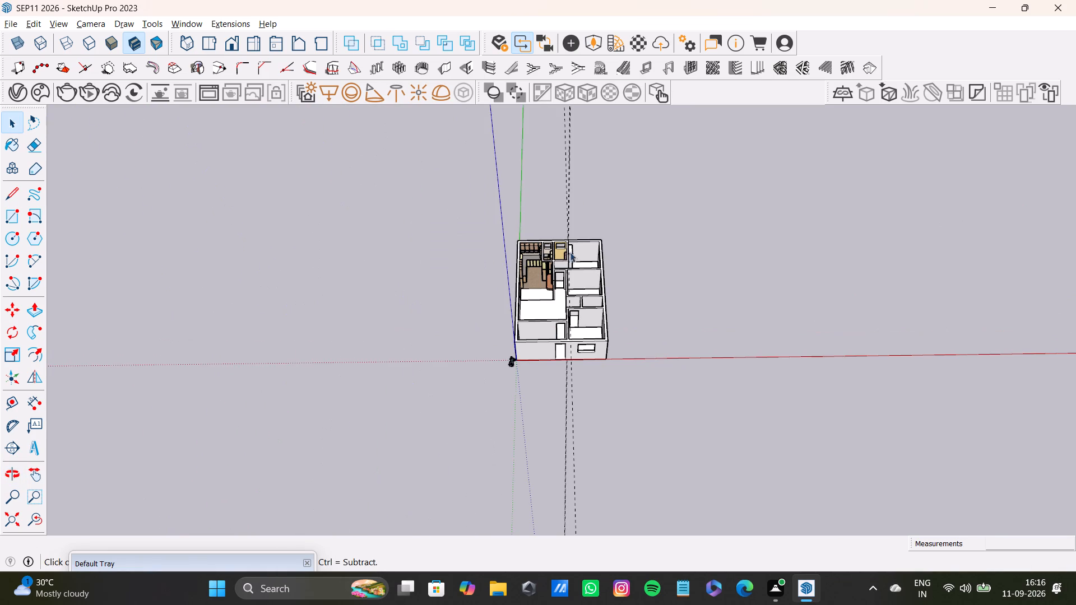
pyautogui.scroll(10, 596, 317)
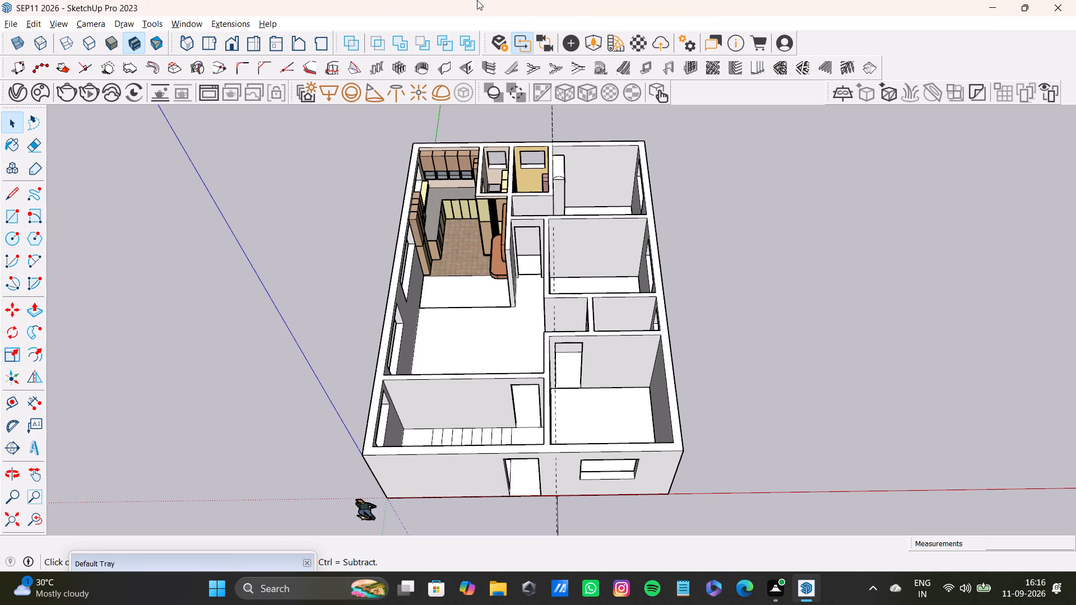
pyautogui.scroll(12, 434, 230)
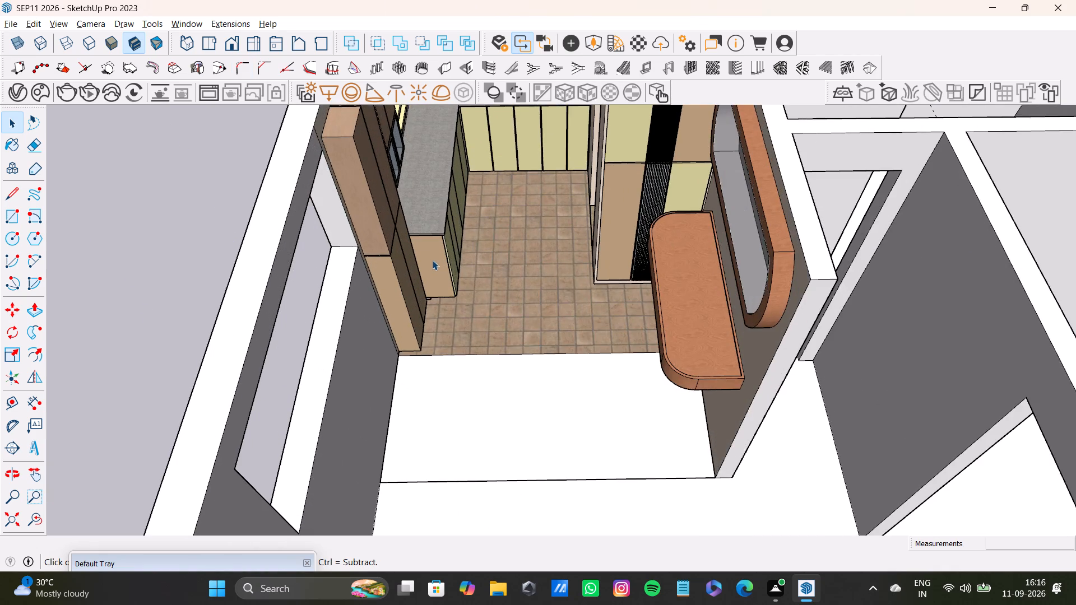
pyautogui.scroll(-9, 433, 260)
pyautogui.scroll(20, 559, 287)
pyautogui.scroll(1, 559, 287)
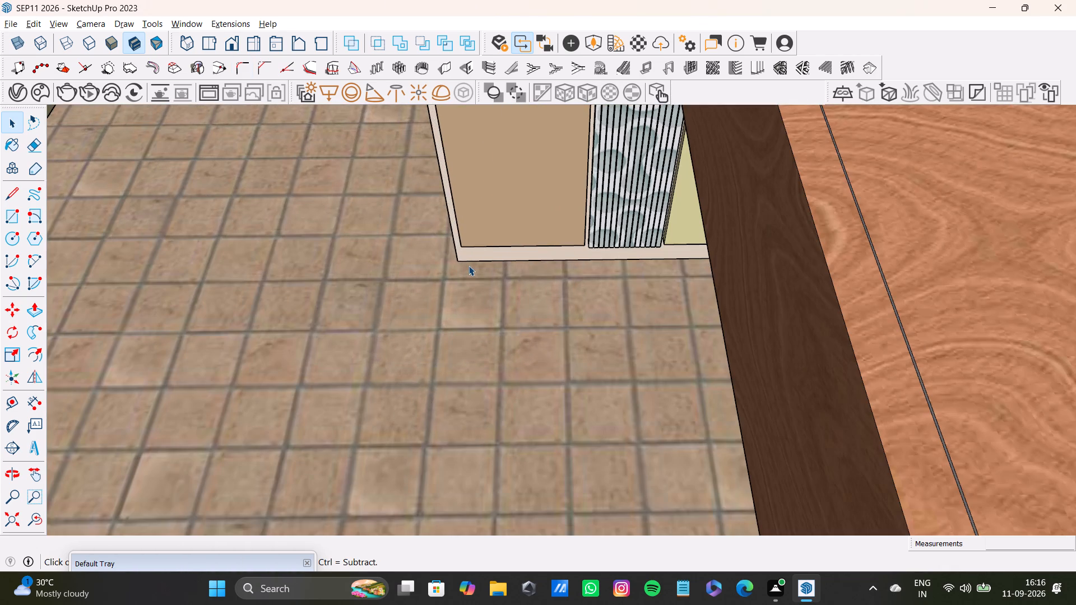
pyautogui.scroll(20, 543, 255)
pyautogui.scroll(1, 543, 255)
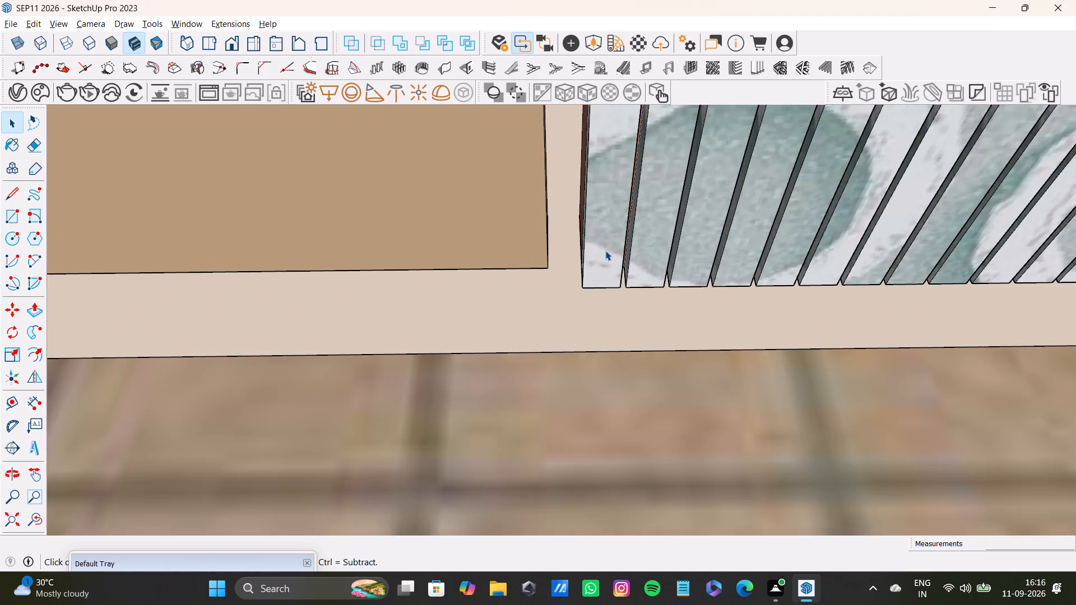
pyautogui.scroll(6, 605, 250)
pyautogui.moveTo(588, 238); pyautogui.dragTo(453, 275, button='middle')
pyautogui.scroll(-2, 461, 262)
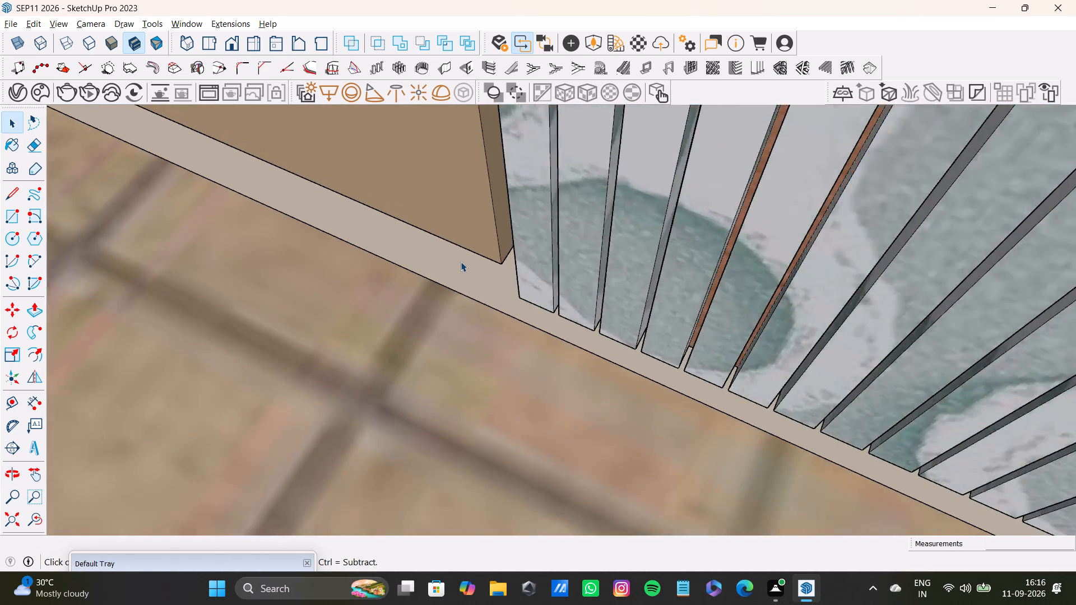
pyautogui.scroll(-13, 461, 262)
pyautogui.moveTo(477, 289); pyautogui.dragTo(878, 206, button='middle')
pyautogui.scroll(8, 543, 226)
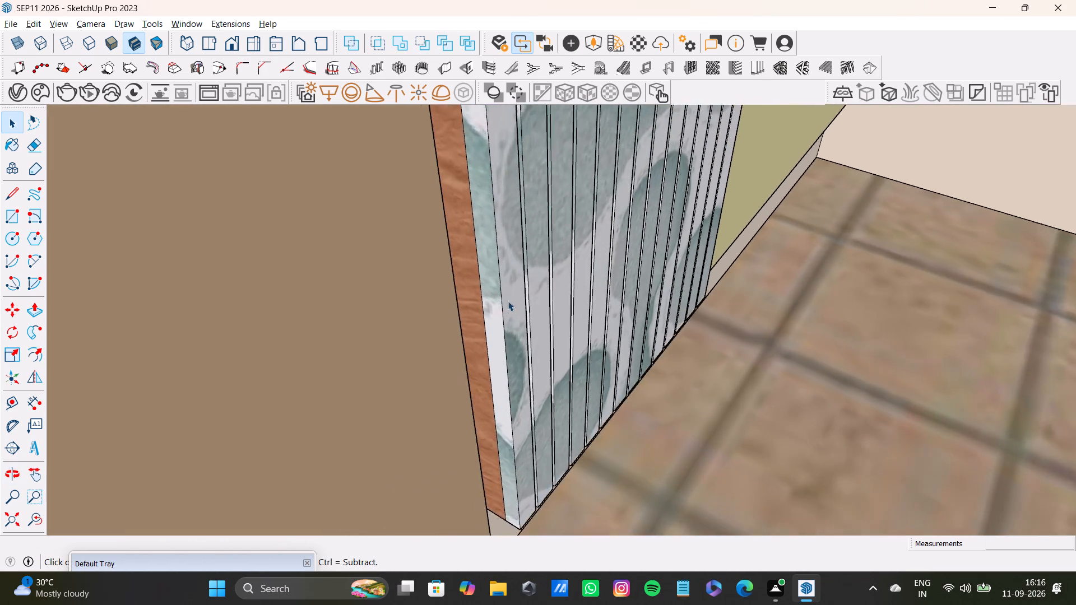
pyautogui.scroll(7, 508, 301)
pyautogui.moveTo(494, 313); pyautogui.dragTo(429, 353, button='middle')
pyautogui.click(338, 313)
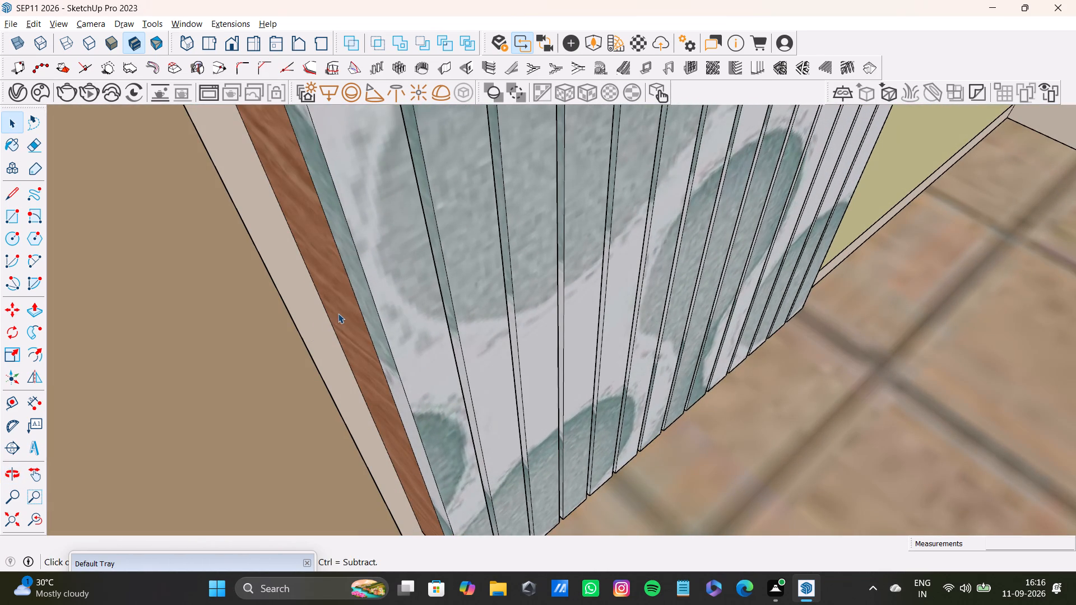
pyautogui.scroll(-20, 337, 313)
pyautogui.scroll(-6, 337, 313)
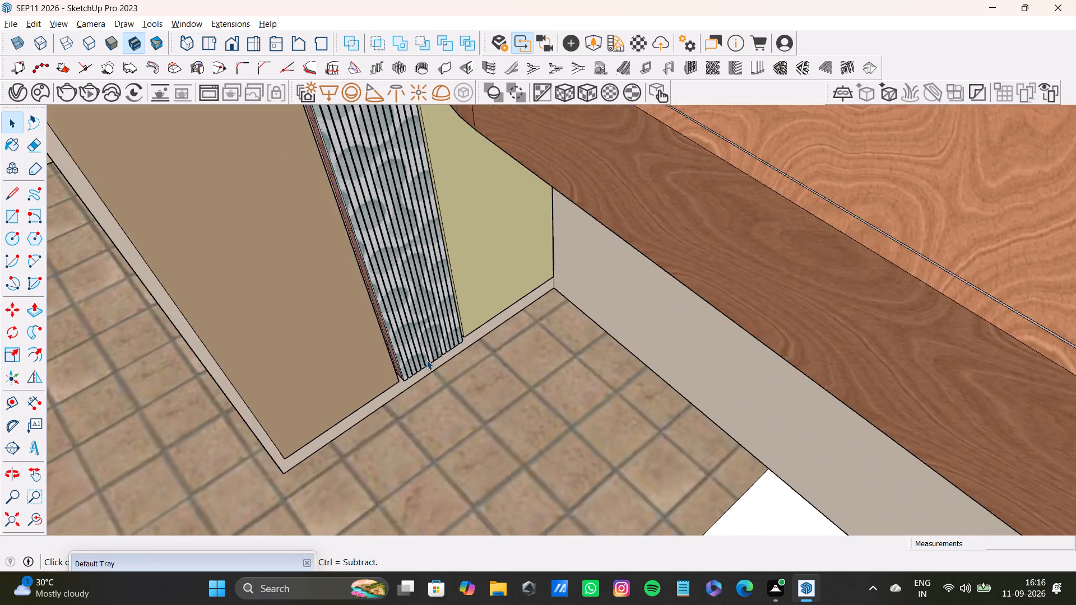
pyautogui.scroll(-4, 426, 360)
pyautogui.scroll(1, 426, 360)
pyautogui.scroll(-16, 426, 361)
pyautogui.scroll(-3, 495, 355)
pyautogui.scroll(3, 419, 240)
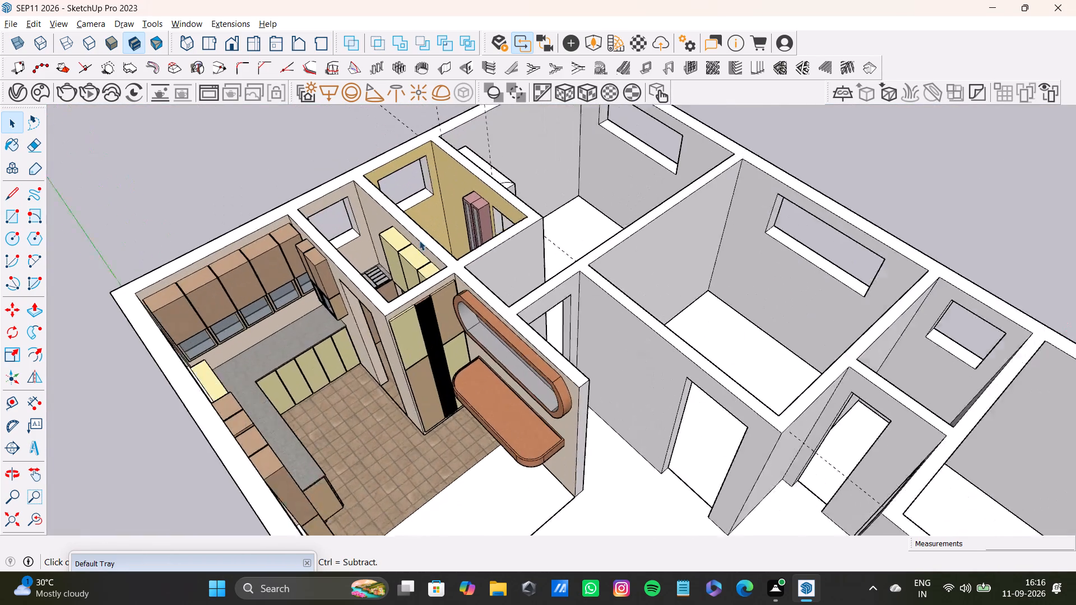
# Examine the bathroom interior, including its floor tiles, wood-slatted walls, pink cabinet, window and doorway.
pyautogui.scroll(13, 419, 240)
pyautogui.moveTo(421, 262); pyautogui.dragTo(633, 457, button='middle')
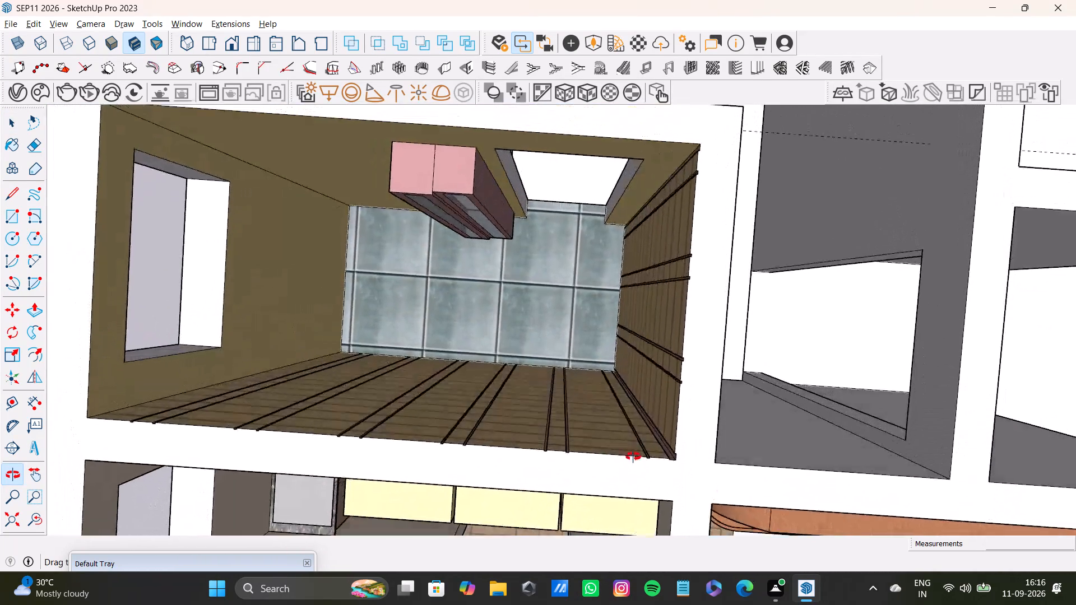
pyautogui.moveTo(633, 457); pyautogui.dragTo(602, 442, button='middle')
pyautogui.moveTo(392, 279); pyautogui.dragTo(402, 365, button='middle')
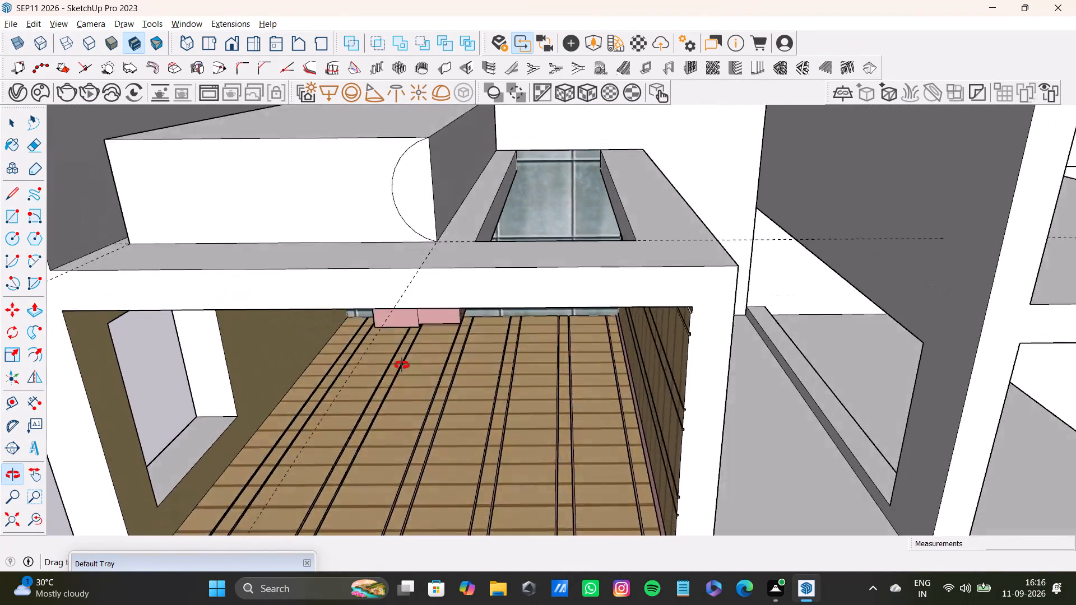
pyautogui.moveTo(402, 365); pyautogui.dragTo(631, 31, button='middle')
pyautogui.moveTo(356, 203); pyautogui.dragTo(773, 413, button='middle')
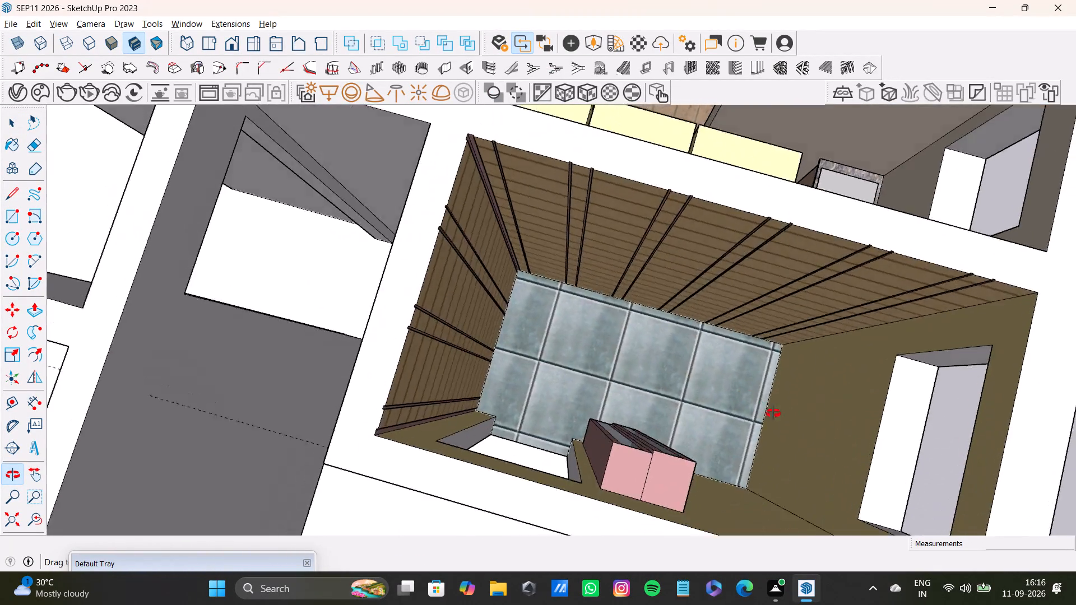
pyautogui.moveTo(773, 413); pyautogui.dragTo(477, 449, button='middle')
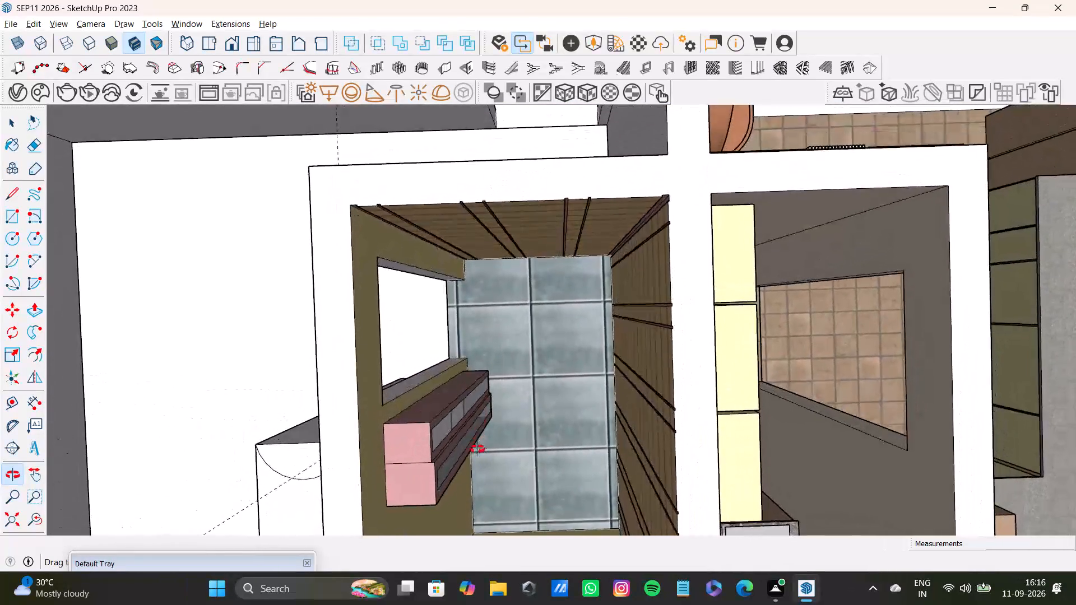
pyautogui.moveTo(477, 449); pyautogui.dragTo(0, 349, button='middle')
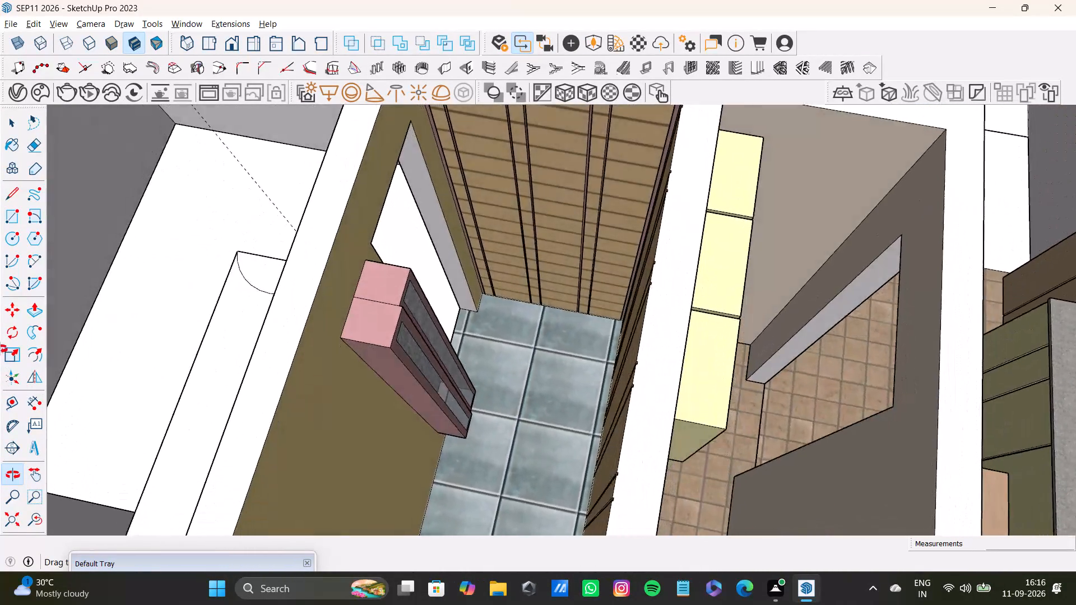
pyautogui.moveTo(0, 349); pyautogui.dragTo(3, 333, button='middle')
# Inspect the top of the kitchen unit's fluted panel and the surrounding kitchen and bathroom layout.
pyautogui.moveTo(667, 380); pyautogui.dragTo(0, 248, button='middle')
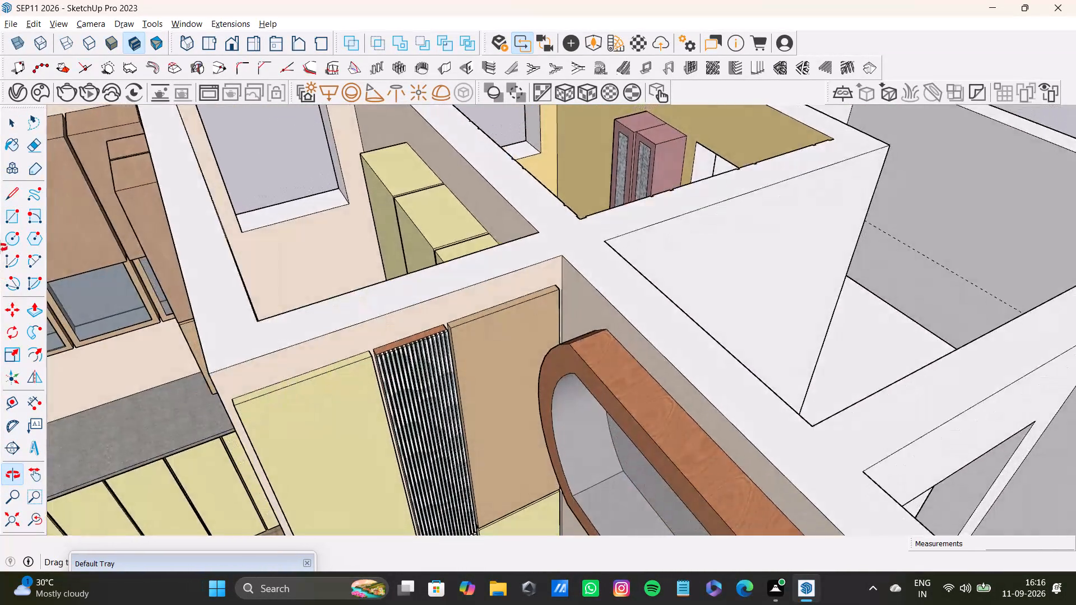
pyautogui.moveTo(0, 248); pyautogui.dragTo(0, 215, button='middle')
pyautogui.scroll(9, 466, 272)
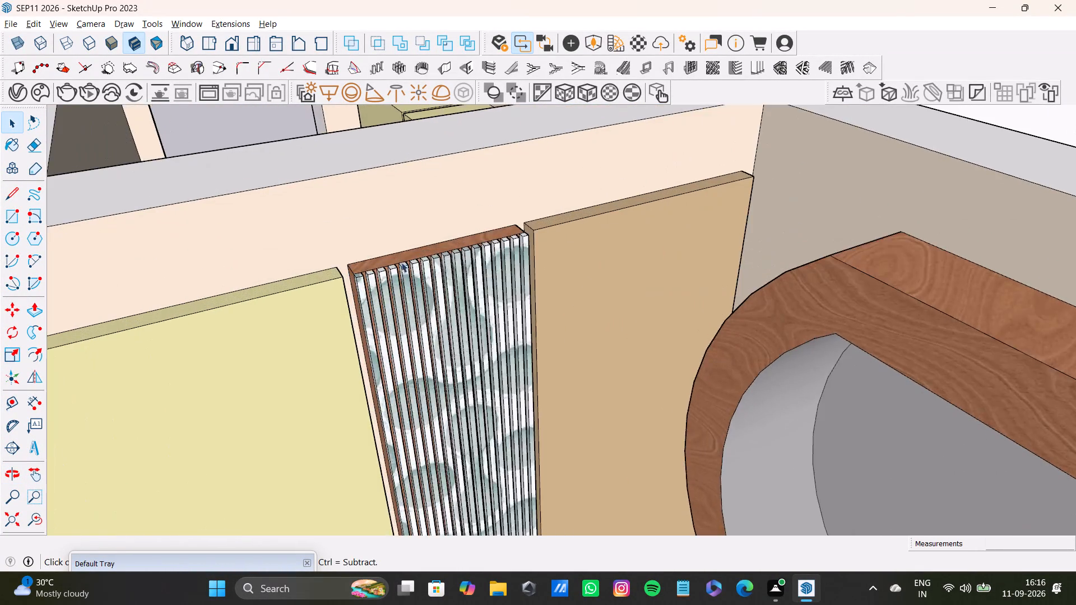
pyautogui.scroll(2, 401, 262)
pyautogui.scroll(-20, 702, 287)
pyautogui.scroll(-7, 702, 287)
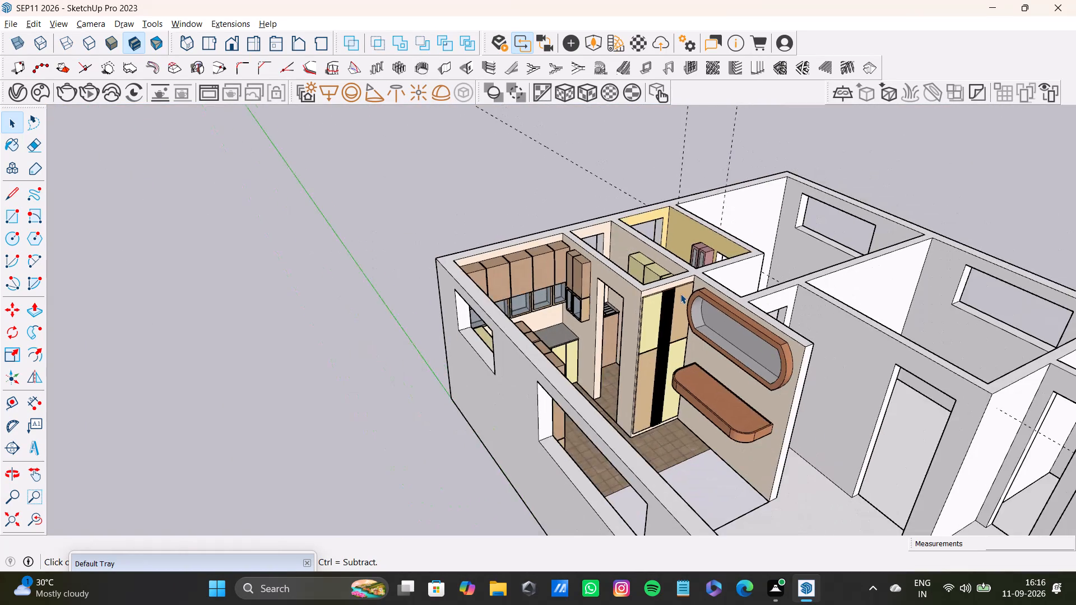
pyautogui.scroll(-1, 680, 294)
pyautogui.moveTo(680, 294); pyautogui.dragTo(834, 487, button='middle')
pyautogui.moveTo(545, 322); pyautogui.dragTo(769, 426, button='middle')
pyautogui.scroll(-1, 748, 416)
pyautogui.scroll(10, 507, 274)
pyautogui.scroll(-13, 585, 235)
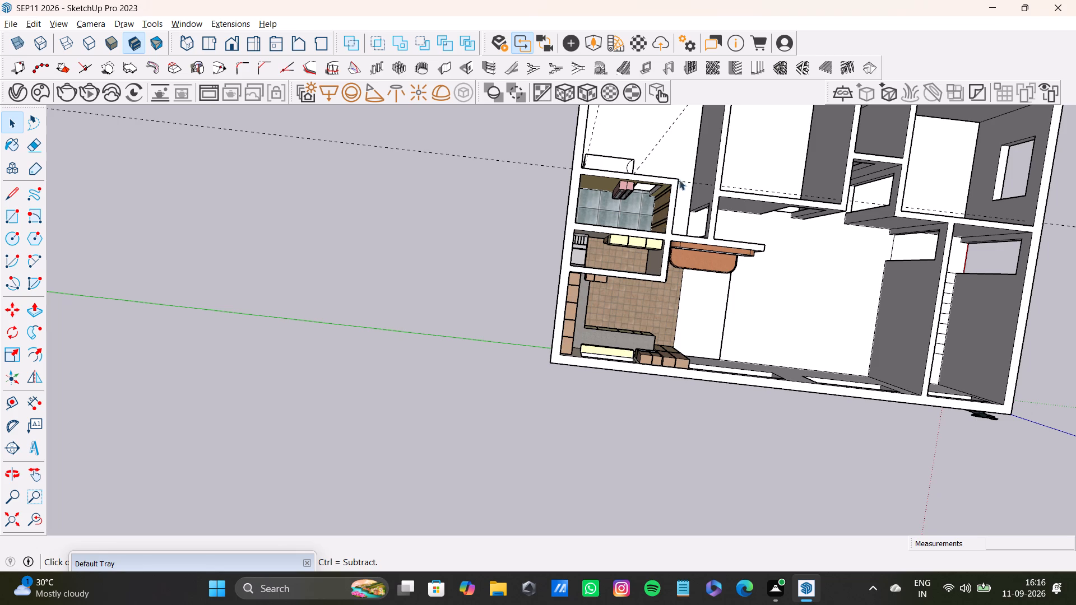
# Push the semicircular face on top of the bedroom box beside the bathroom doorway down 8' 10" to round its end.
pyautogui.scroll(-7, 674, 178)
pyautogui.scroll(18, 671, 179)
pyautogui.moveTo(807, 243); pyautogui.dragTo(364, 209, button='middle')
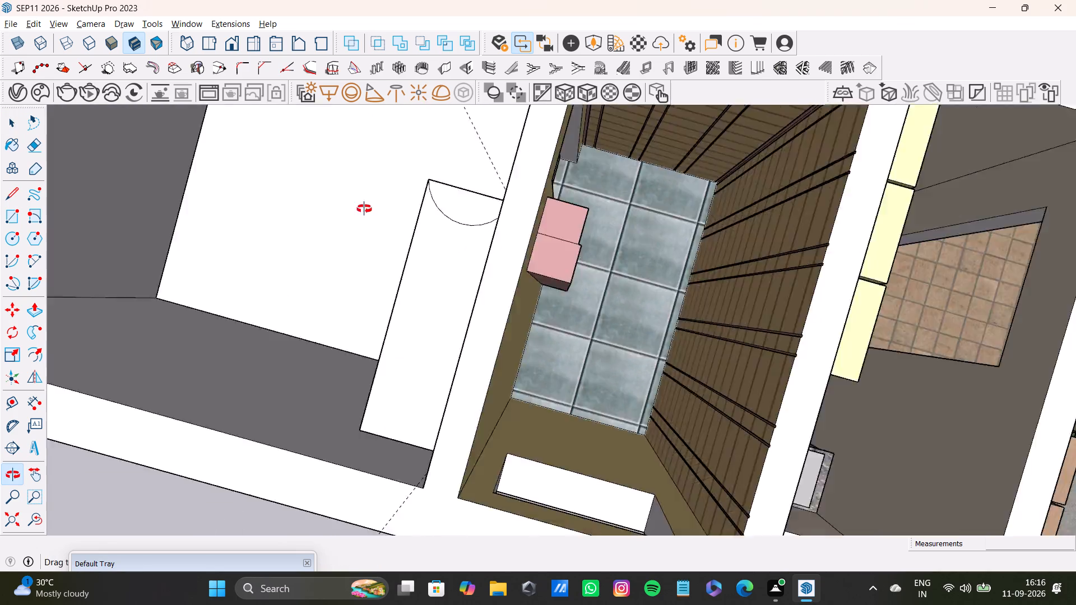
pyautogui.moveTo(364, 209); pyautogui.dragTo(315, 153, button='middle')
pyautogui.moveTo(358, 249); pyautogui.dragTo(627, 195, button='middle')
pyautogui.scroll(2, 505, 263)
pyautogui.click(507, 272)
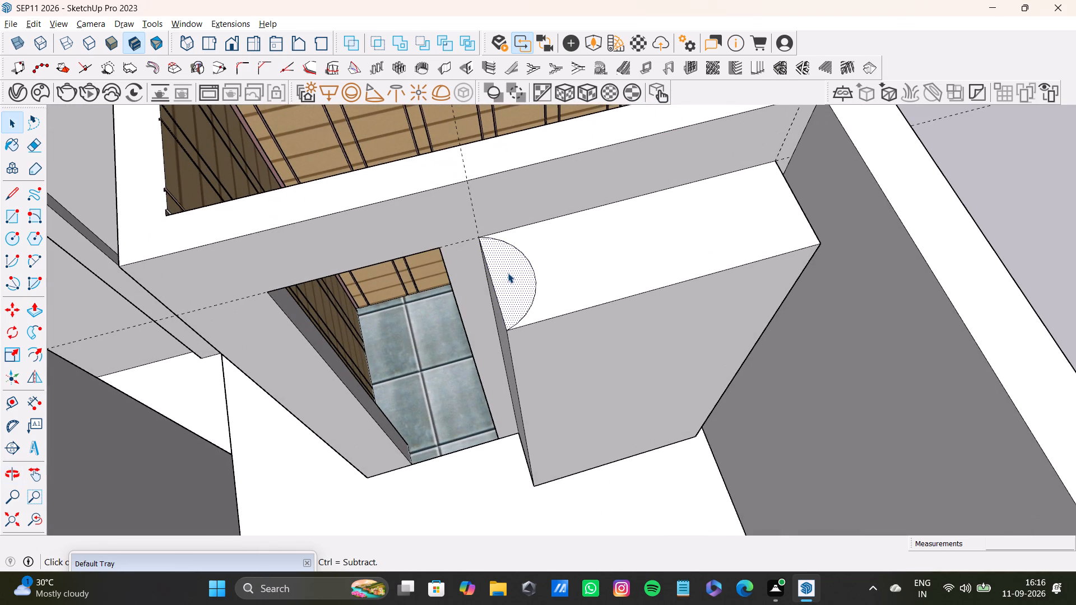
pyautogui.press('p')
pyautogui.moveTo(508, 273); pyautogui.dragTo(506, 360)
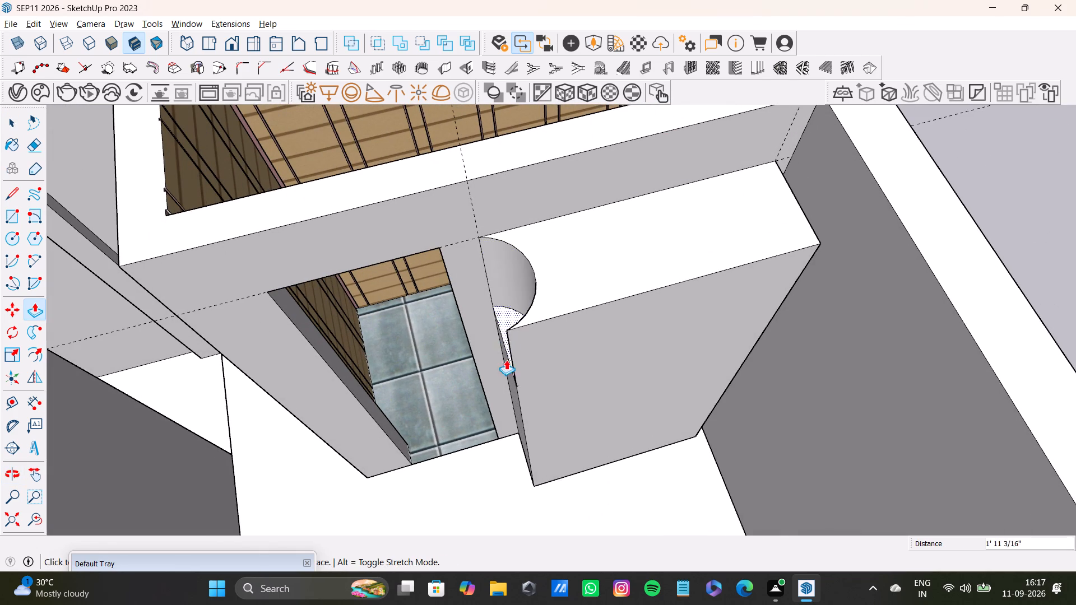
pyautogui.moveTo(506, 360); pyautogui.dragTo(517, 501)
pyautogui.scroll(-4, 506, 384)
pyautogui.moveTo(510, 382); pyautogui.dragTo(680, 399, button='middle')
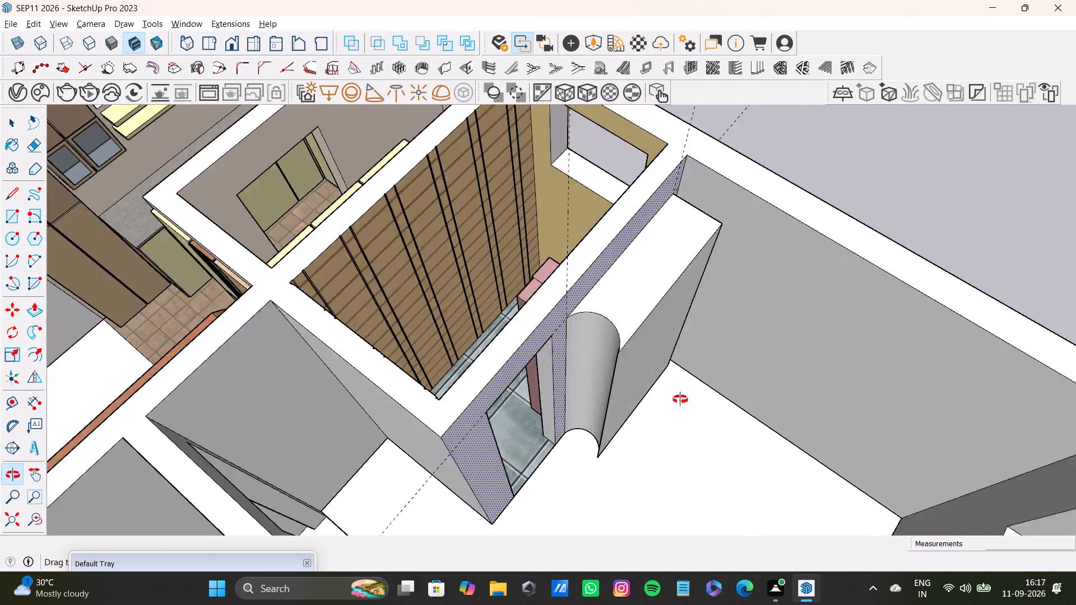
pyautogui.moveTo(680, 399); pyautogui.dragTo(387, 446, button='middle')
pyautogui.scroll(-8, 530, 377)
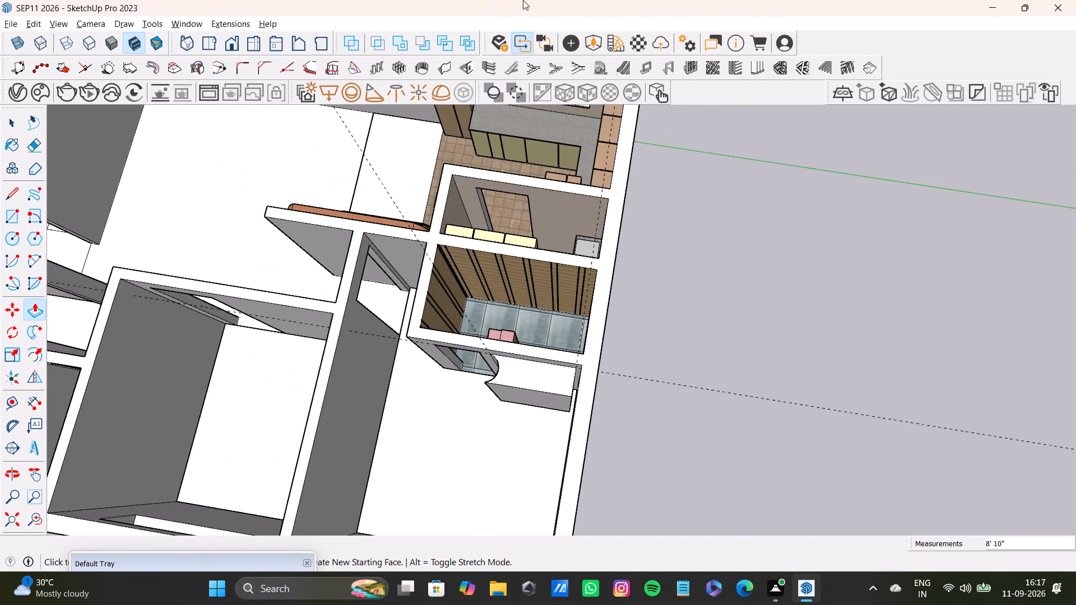
# Undo the rounded cut, its semicircle outline and the extruded box beside the bathroom doorway.
pyautogui.hotkey('ctrl', 'z')
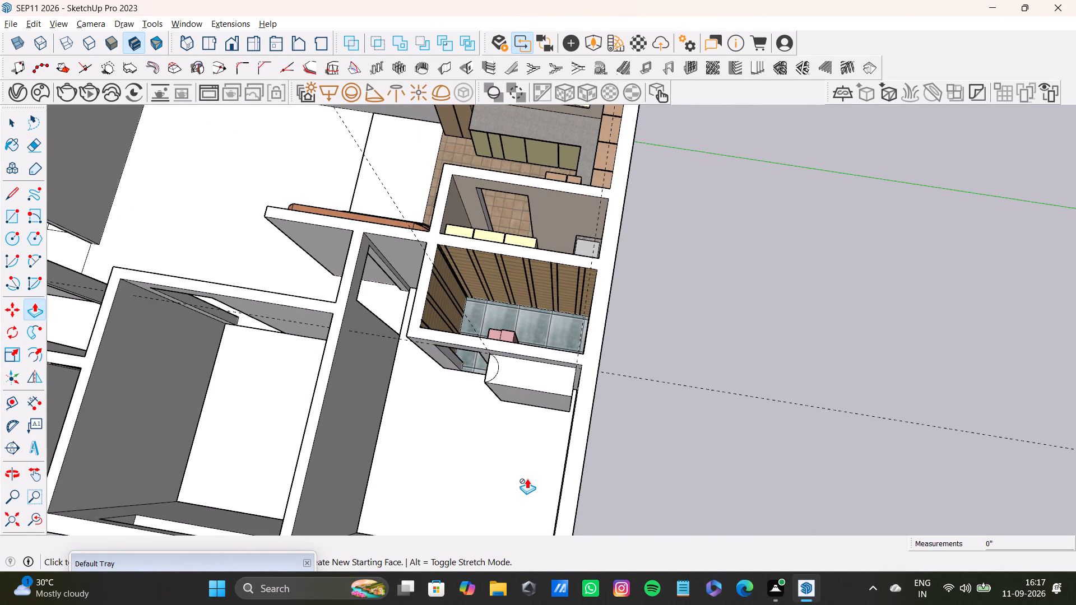
pyautogui.hotkey('ctrl', 'z')
pyautogui.hotkey('ctrl', 'z')
pyautogui.hotkey('ctrl', 'z')
pyautogui.hotkey('ctrl', 'z')
pyautogui.hotkey('ctrl', 'z')
pyautogui.hotkey('ctrl', 'z')
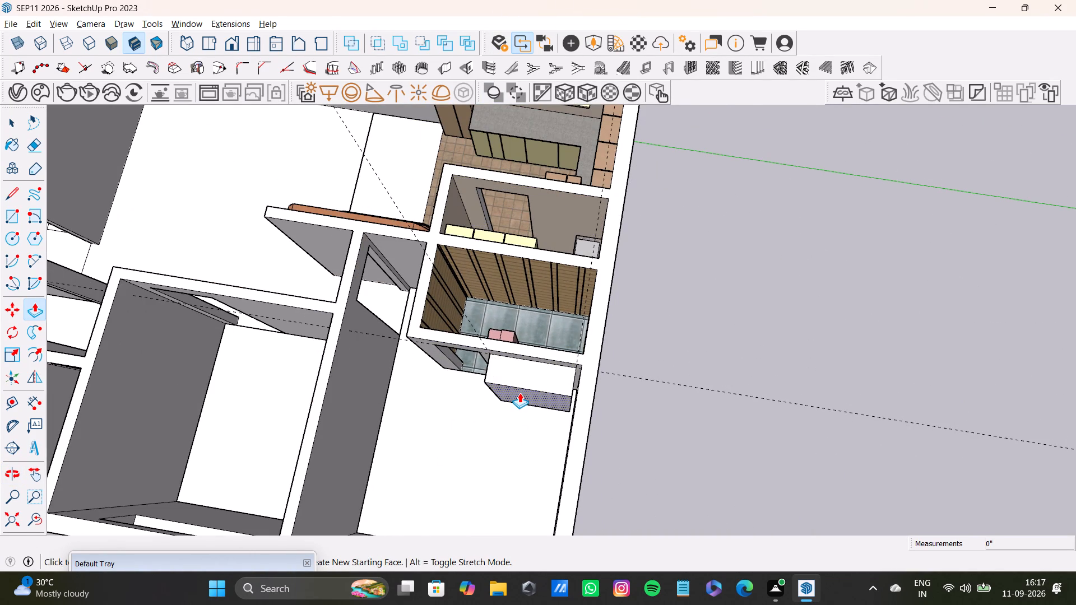
pyautogui.hotkey('ctrl', 'z')
pyautogui.hotkey('ctrl', 'z')
# Pull the rectangular face beside the bathroom doorway out into the bedroom about 1' 4 5/16" to form a box.
pyautogui.scroll(-5, 491, 415)
pyautogui.keyDown('shift'); pyautogui.moveTo(491, 415); pyautogui.dragTo(579, 355, button='middle'); pyautogui.keyUp('shift')
pyautogui.scroll(6, 572, 357)
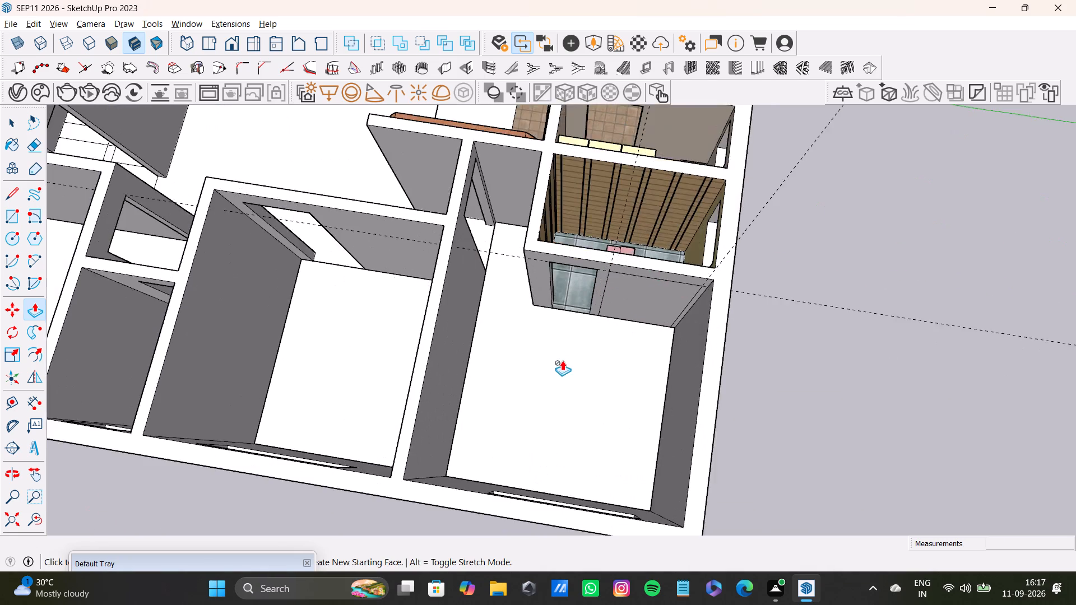
pyautogui.scroll(1, 562, 360)
pyautogui.moveTo(621, 339); pyautogui.dragTo(242, 289, button='middle')
pyautogui.scroll(5, 649, 340)
pyautogui.moveTo(705, 316); pyautogui.dragTo(676, 446, button='middle')
pyautogui.moveTo(675, 449); pyautogui.dragTo(787, 363, button='middle')
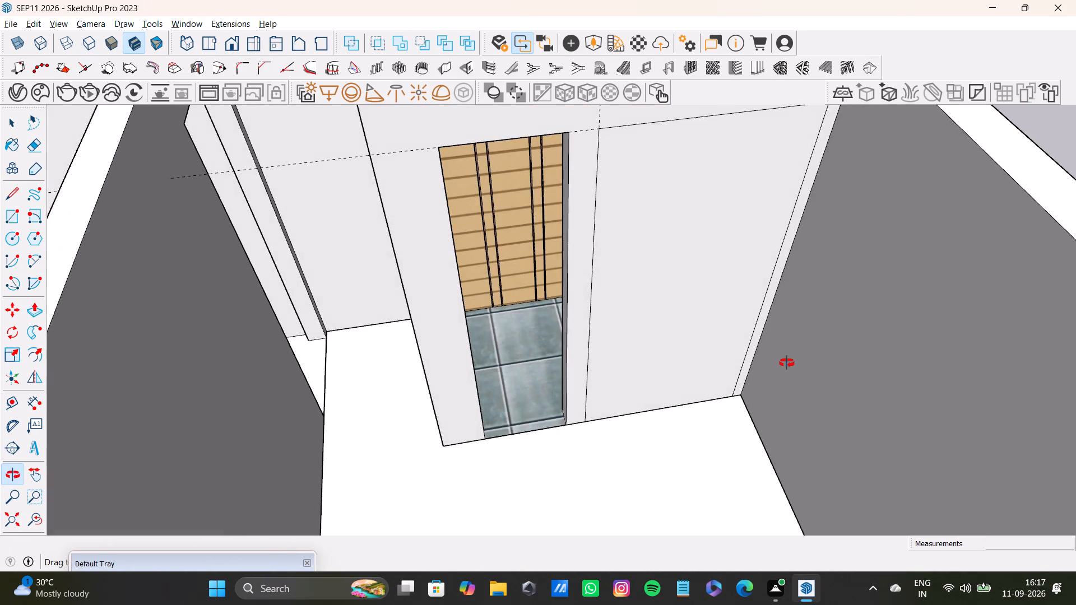
pyautogui.moveTo(787, 363); pyautogui.dragTo(736, 455, button='middle')
pyautogui.moveTo(664, 341); pyautogui.dragTo(662, 380)
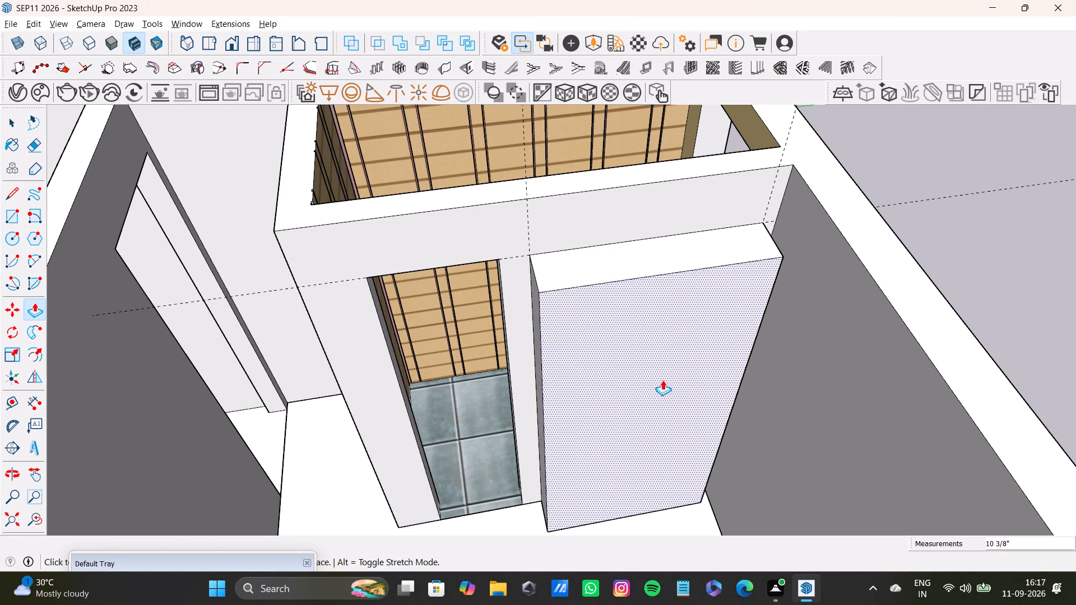
pyautogui.moveTo(662, 380); pyautogui.dragTo(661, 410)
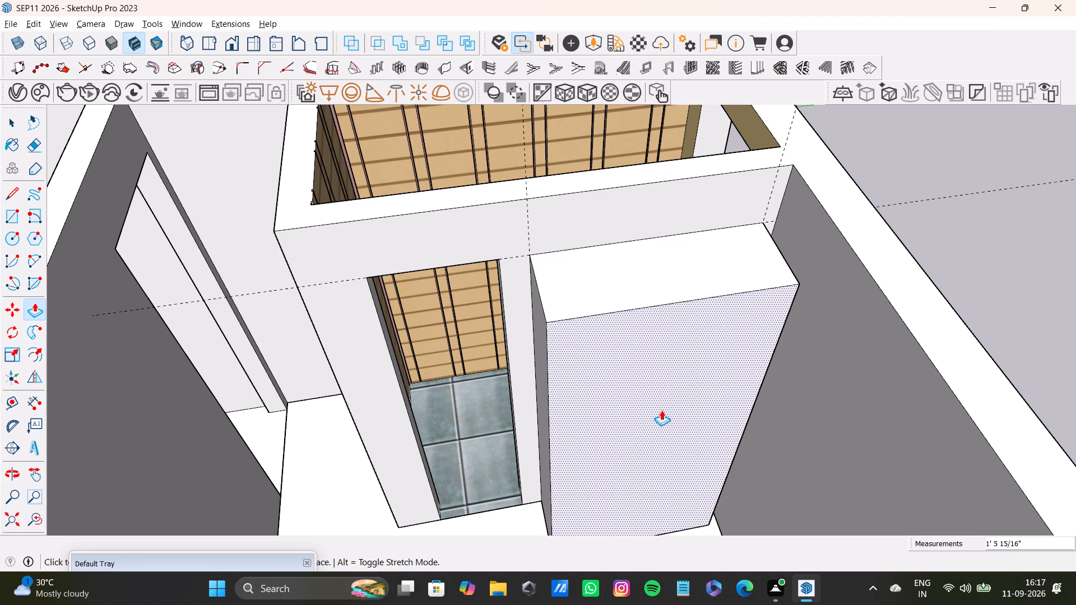
pyautogui.moveTo(661, 410); pyautogui.dragTo(667, 402)
# Extend the box's side face toward the bathroom doorway by about 4 11/16".
pyautogui.scroll(-9, 666, 398)
pyautogui.moveTo(645, 403); pyautogui.dragTo(545, 408, button='middle')
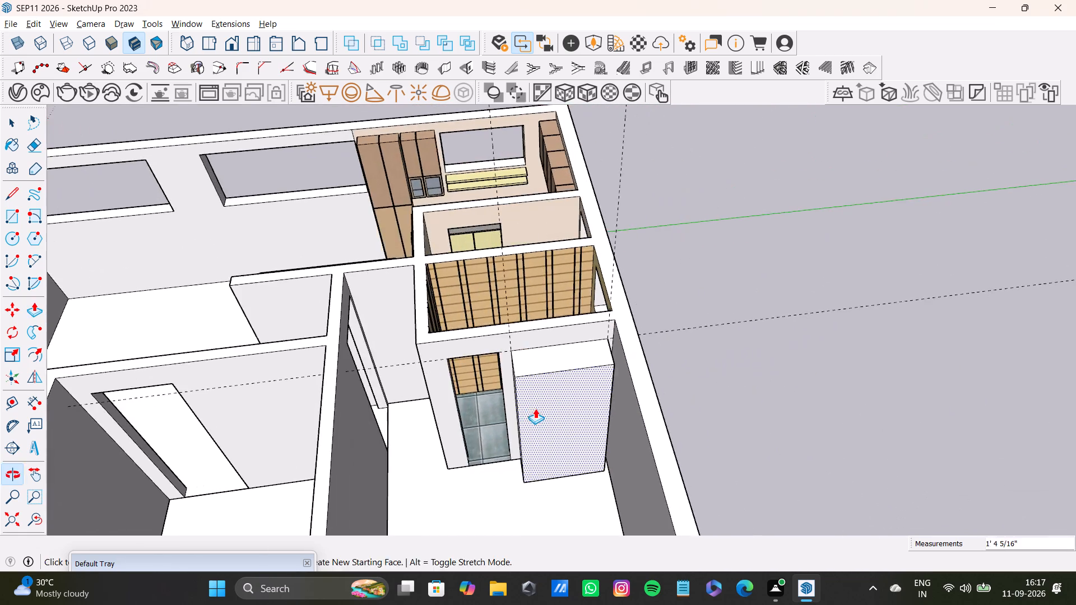
pyautogui.moveTo(535, 408); pyautogui.dragTo(762, 380, button='middle')
pyautogui.scroll(6, 677, 370)
pyautogui.moveTo(639, 341); pyautogui.dragTo(624, 347)
# Extend the box's opposite side face toward the outer wall by about 11/16".
pyautogui.scroll(-4, 634, 355)
pyautogui.moveTo(633, 356); pyautogui.dragTo(527, 392, button='middle')
pyautogui.scroll(5, 633, 349)
pyautogui.moveTo(660, 329); pyautogui.dragTo(564, 341, button='middle')
pyautogui.scroll(6, 654, 339)
pyautogui.moveTo(687, 336); pyautogui.dragTo(554, 353, button='middle')
pyautogui.scroll(6, 555, 355)
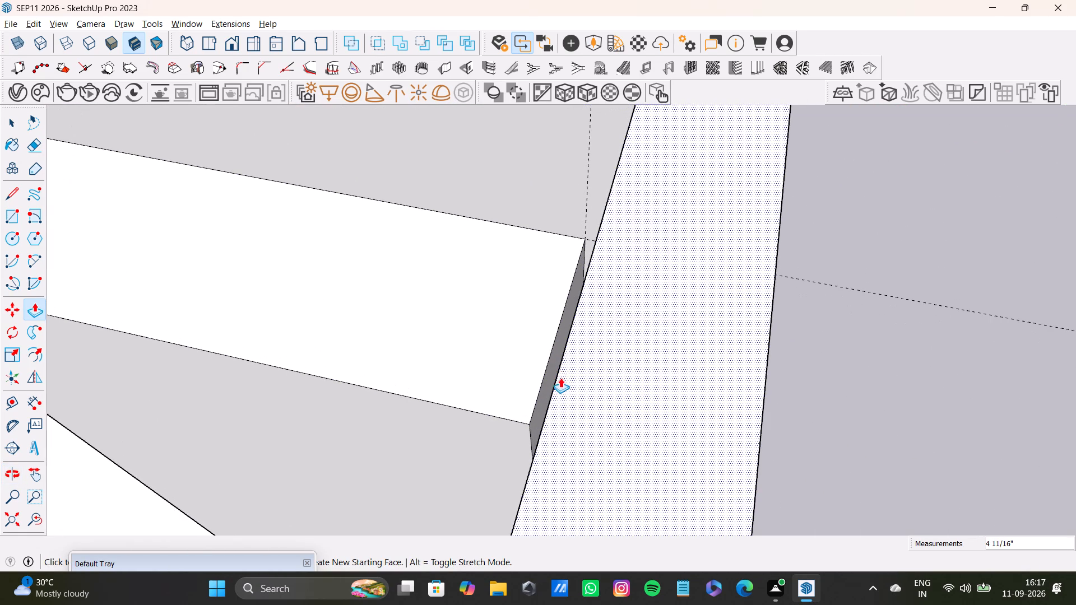
pyautogui.moveTo(551, 392); pyautogui.dragTo(560, 391)
pyautogui.scroll(-8, 541, 397)
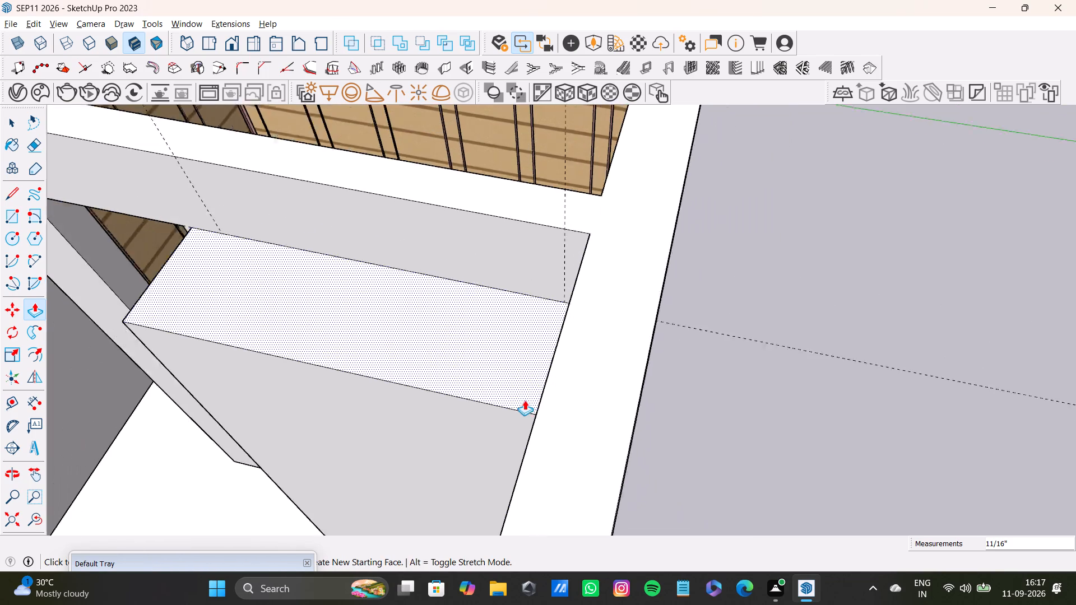
# Place a vertical guide on the box's front face about 2' 9 3/16" from its doorway-side edge.
pyautogui.moveTo(513, 401); pyautogui.dragTo(647, 368, button='middle')
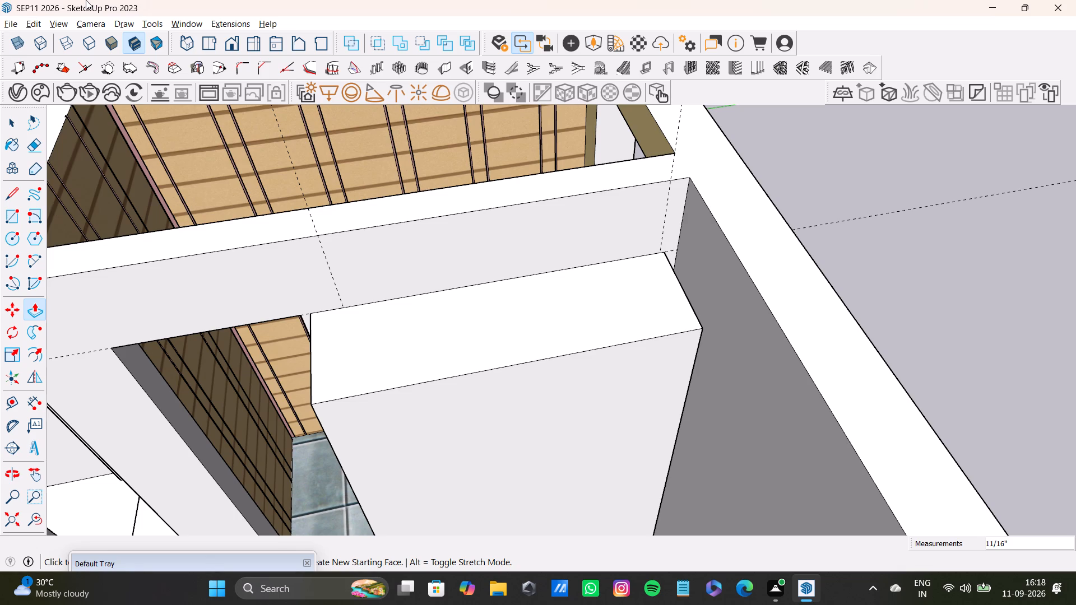
pyautogui.scroll(-11, 384, 440)
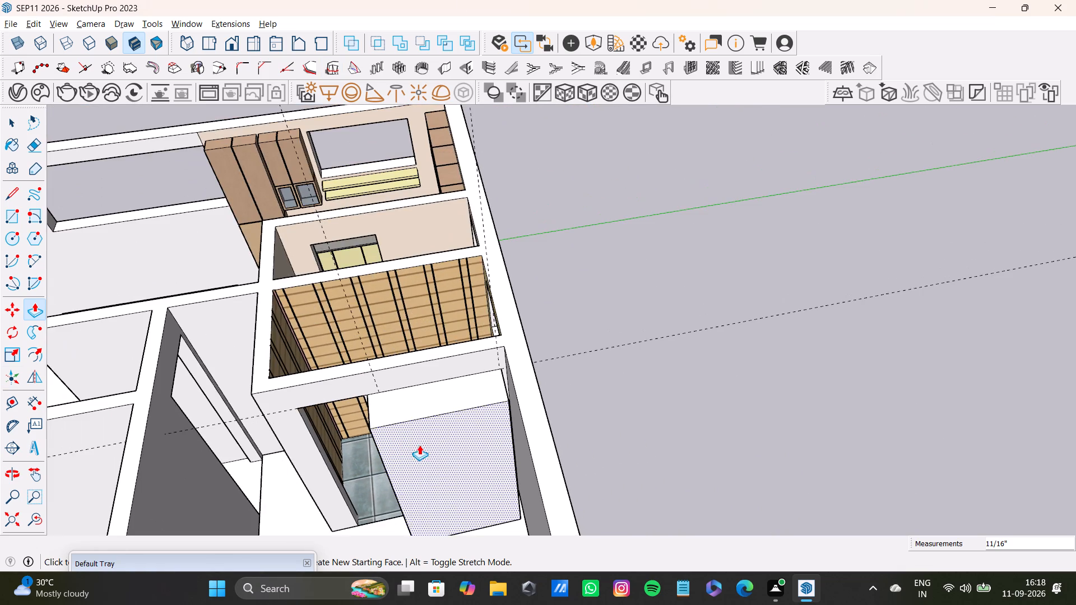
pyautogui.moveTo(419, 445); pyautogui.dragTo(478, 419, button='middle')
pyautogui.scroll(6, 492, 416)
pyautogui.moveTo(480, 450); pyautogui.dragTo(399, 450, button='middle')
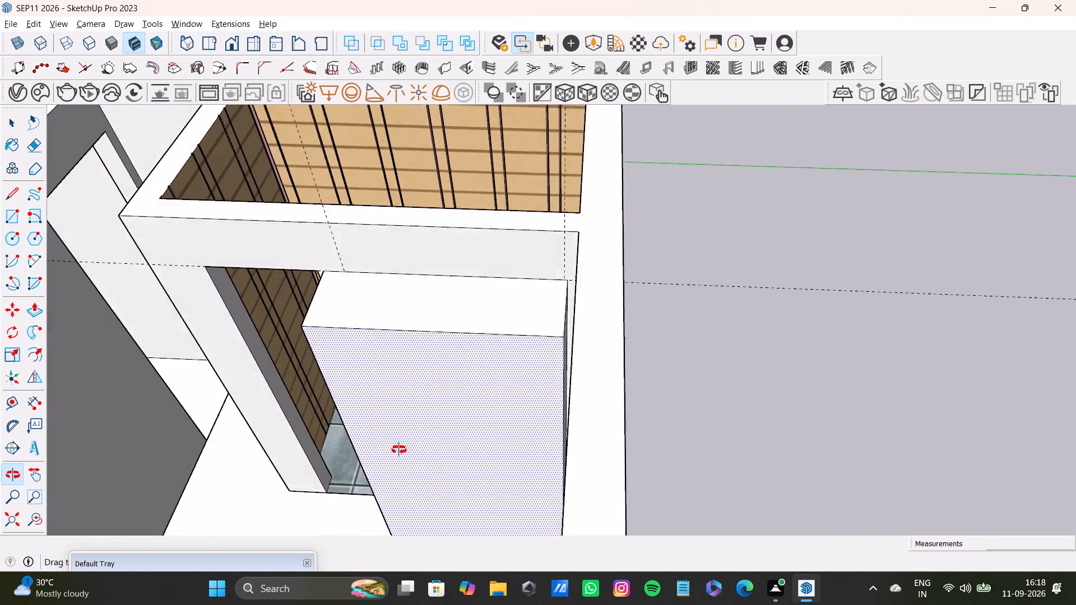
pyautogui.moveTo(399, 450); pyautogui.dragTo(398, 452, button='middle')
pyautogui.press('t')
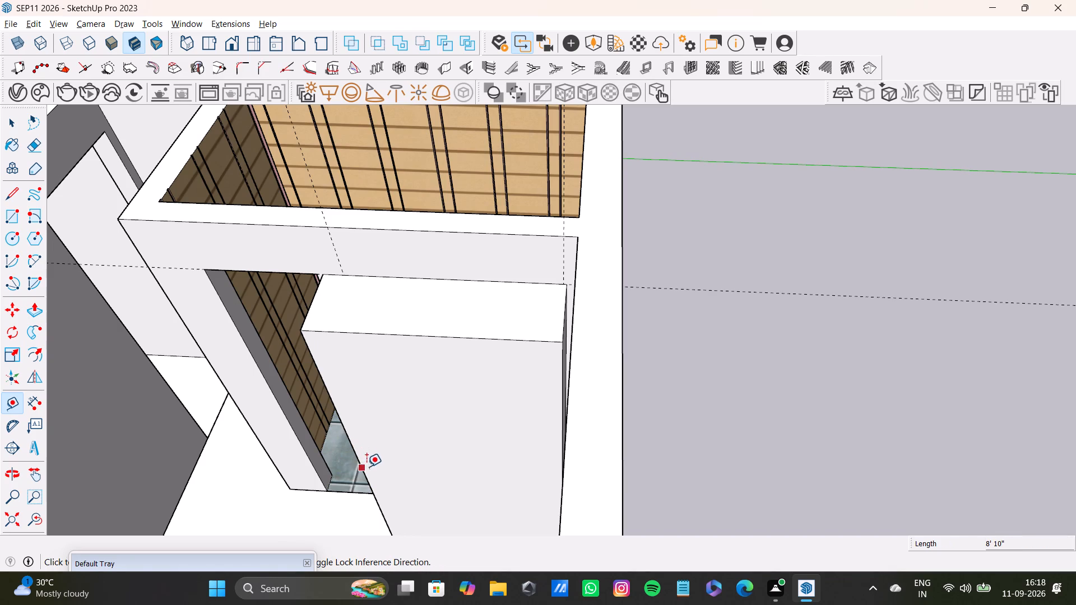
pyautogui.click(365, 474)
pyautogui.moveTo(475, 474); pyautogui.dragTo(496, 435, button='middle')
pyautogui.click(500, 412)
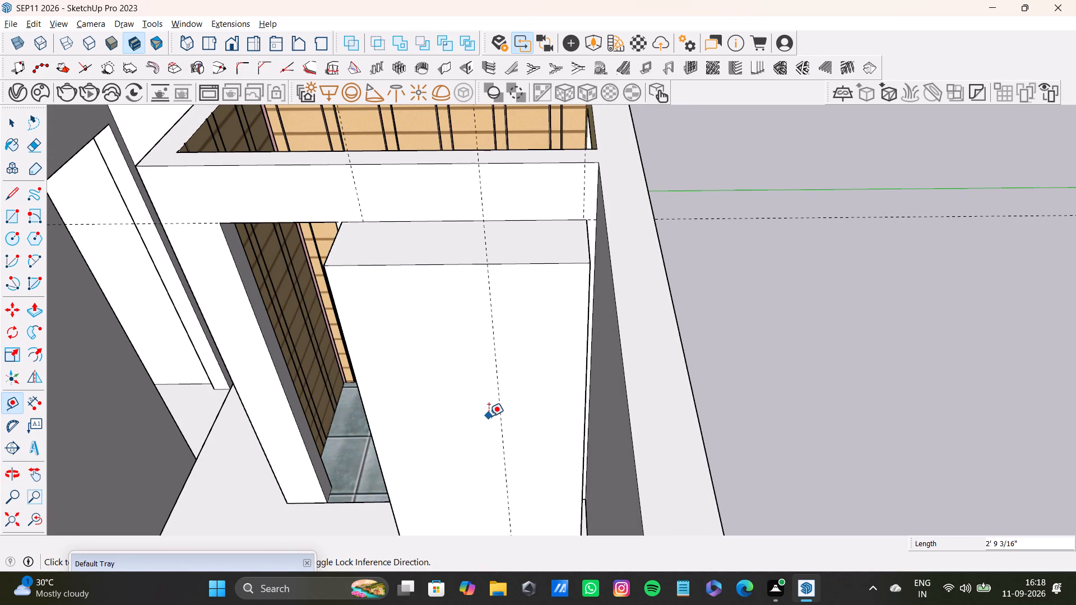
pyautogui.click(6, 405)
# Draw a vertical line along the new guide from the top to the bottom of the box's front face.
pyautogui.scroll(6, 341, 319)
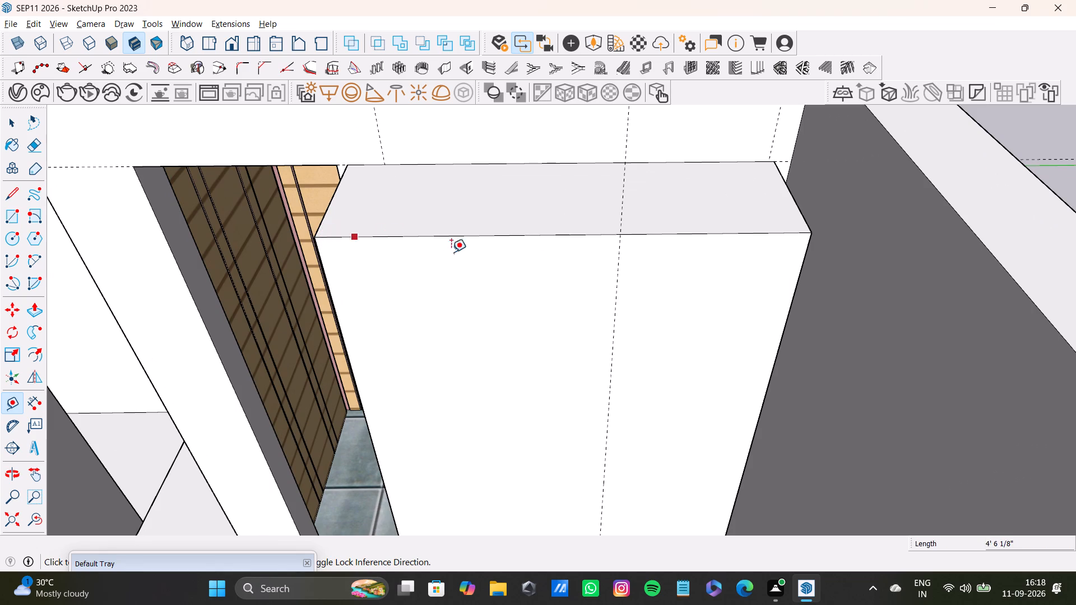
pyautogui.click(22, 195)
pyautogui.scroll(2, 552, 262)
pyautogui.click(633, 229)
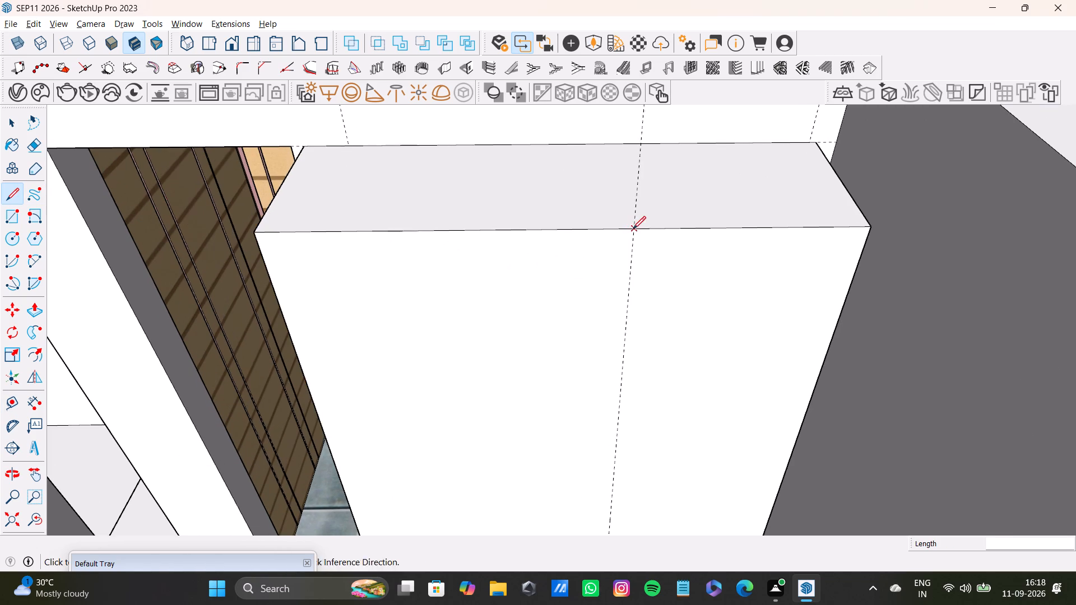
pyautogui.scroll(-3, 624, 395)
pyautogui.keyDown('shift'); pyautogui.moveTo(624, 427); pyautogui.dragTo(613, 299, button='middle'); pyautogui.keyUp('shift')
pyautogui.moveTo(613, 369); pyautogui.dragTo(607, 276, button='middle')
pyautogui.scroll(1, 608, 404)
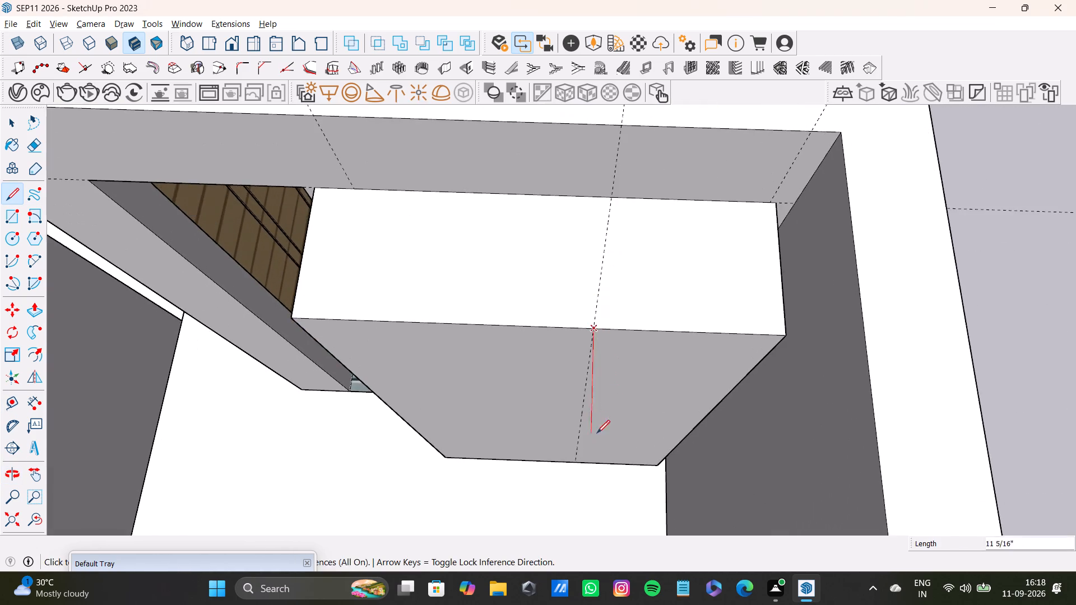
pyautogui.moveTo(597, 425); pyautogui.dragTo(592, 311, button='middle')
pyautogui.scroll(2, 572, 383)
pyautogui.click(578, 451)
pyautogui.scroll(-8, 559, 411)
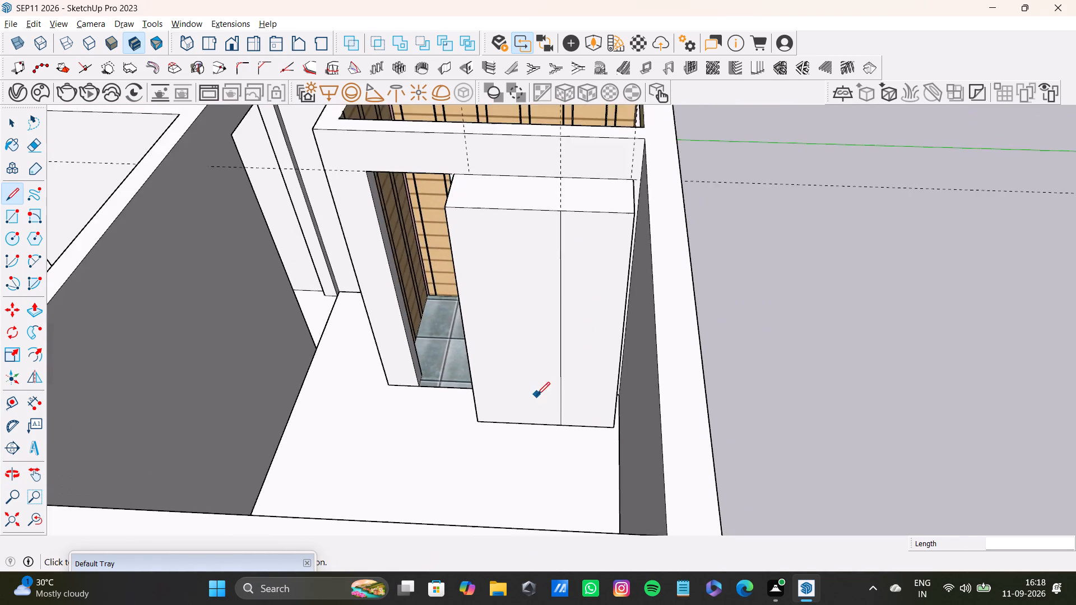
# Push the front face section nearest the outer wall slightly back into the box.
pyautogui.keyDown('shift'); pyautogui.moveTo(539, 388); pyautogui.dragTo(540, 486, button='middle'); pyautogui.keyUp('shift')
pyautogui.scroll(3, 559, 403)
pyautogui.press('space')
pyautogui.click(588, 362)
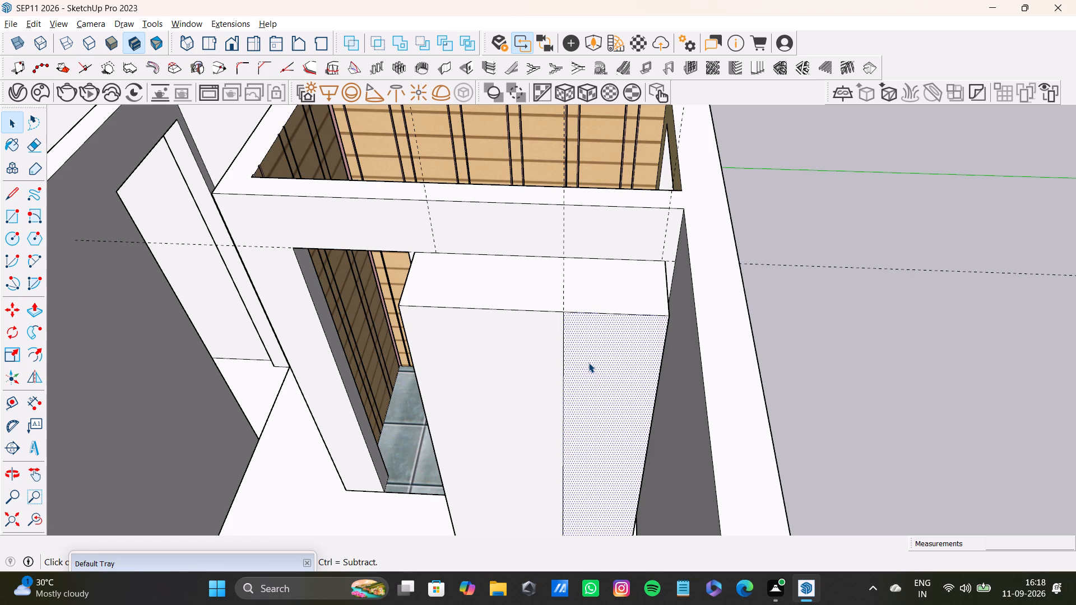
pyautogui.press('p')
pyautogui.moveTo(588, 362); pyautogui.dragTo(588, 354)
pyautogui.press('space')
# Pull the front face section nearest the outer wall slightly forward of the doorway-side section.
pyautogui.scroll(-3, 531, 360)
pyautogui.moveTo(536, 365); pyautogui.dragTo(456, 441, button='middle')
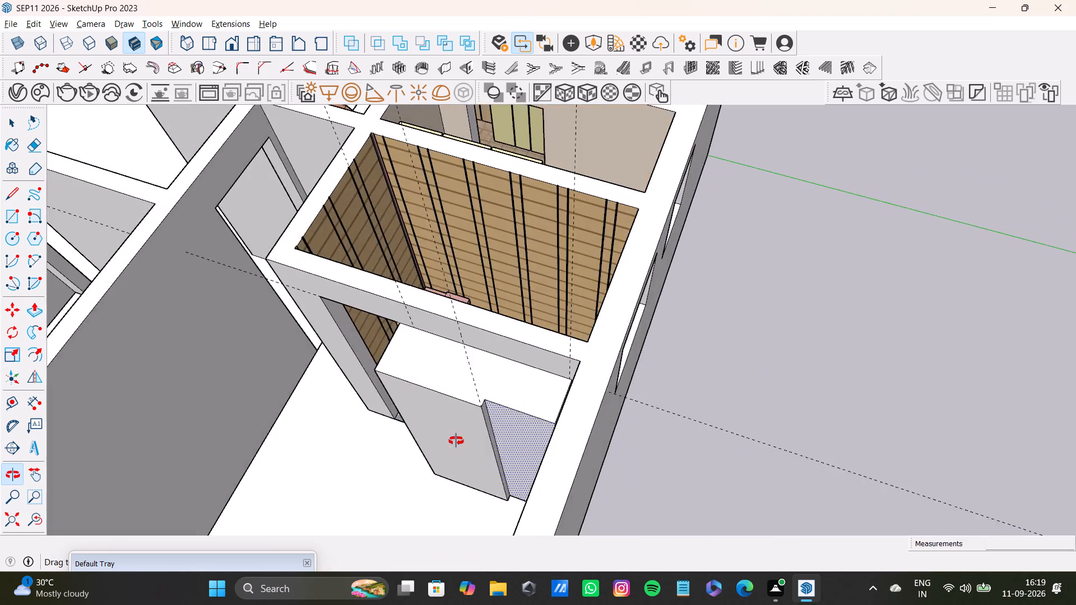
pyautogui.moveTo(456, 441); pyautogui.dragTo(558, 446, button='middle')
pyautogui.press('p')
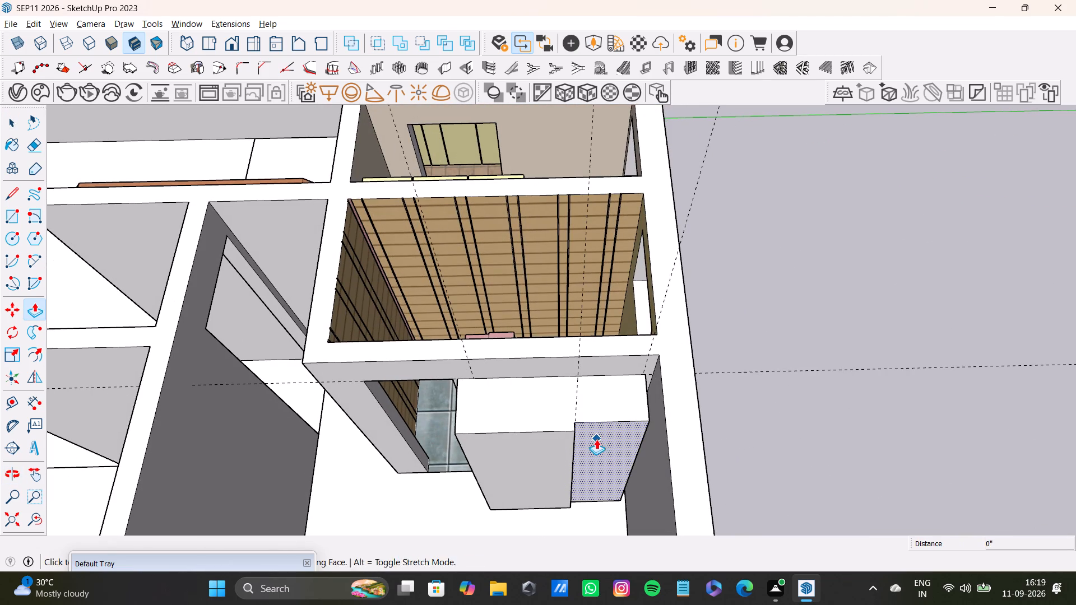
pyautogui.moveTo(596, 439); pyautogui.dragTo(595, 453)
pyautogui.press('space')
# Examine the stepped box, its top and sides, and how it sits between the bathroom doorway and outer wall.
pyautogui.scroll(-7, 586, 453)
pyautogui.moveTo(585, 460); pyautogui.dragTo(688, 412, button='middle')
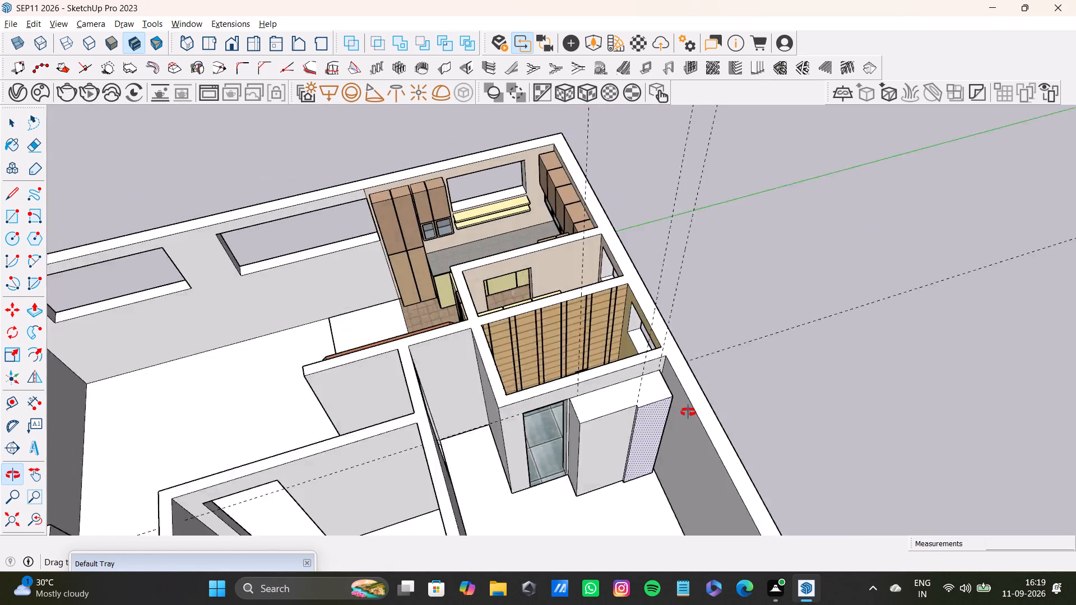
pyautogui.moveTo(688, 412); pyautogui.dragTo(723, 417, button='middle')
pyautogui.scroll(6, 665, 418)
pyautogui.moveTo(638, 418); pyautogui.dragTo(550, 404, button='middle')
pyautogui.scroll(4, 500, 383)
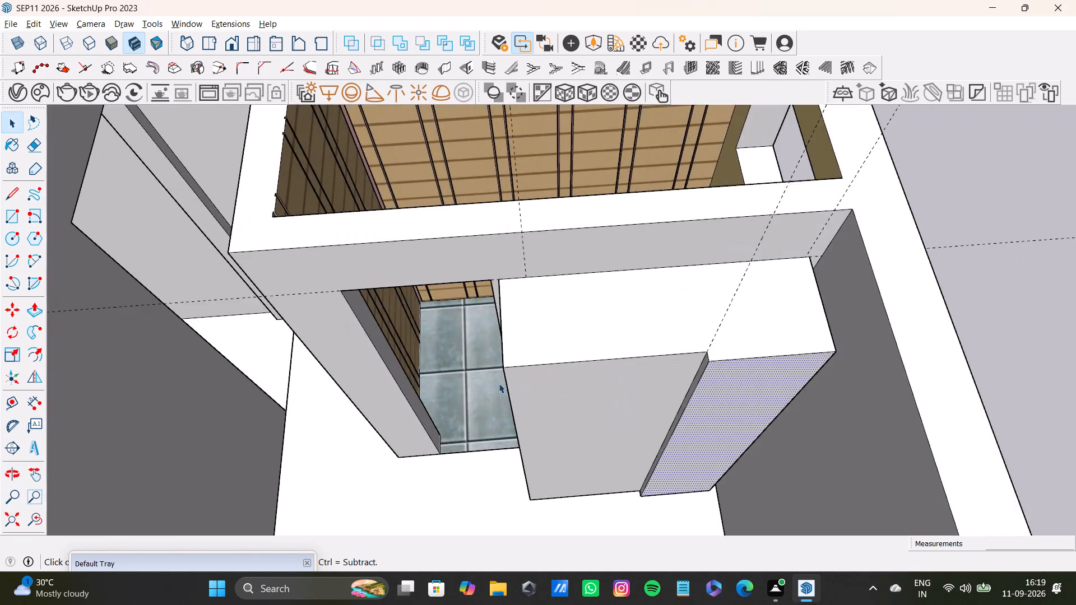
pyautogui.scroll(2, 499, 383)
pyautogui.moveTo(499, 383); pyautogui.dragTo(480, 496, button='middle')
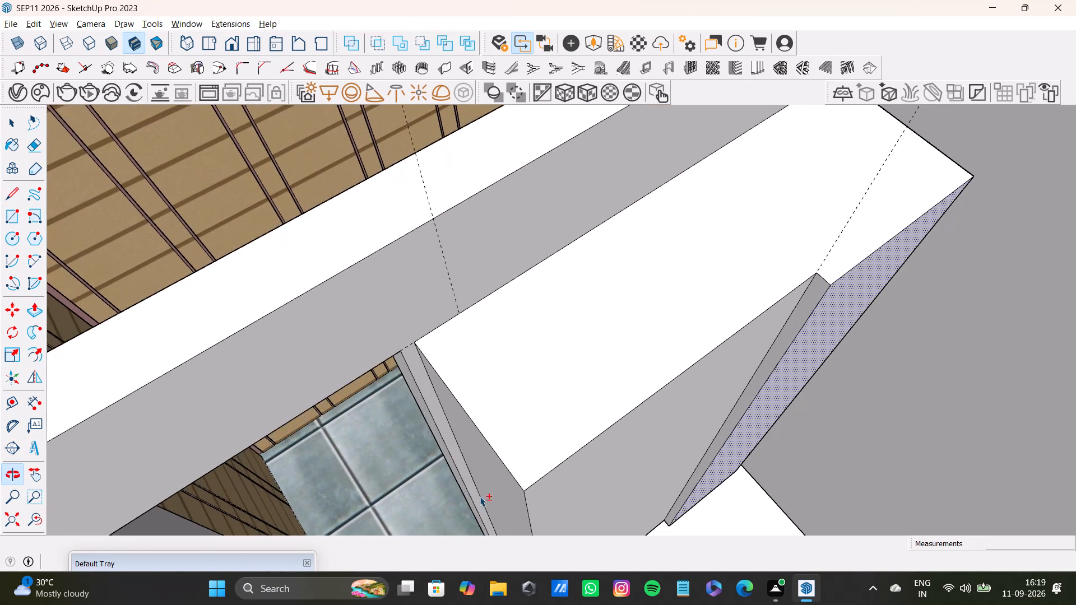
pyautogui.moveTo(480, 496); pyautogui.dragTo(480, 506, button='middle')
pyautogui.scroll(-7, 465, 430)
pyautogui.keyDown('shift'); pyautogui.moveTo(501, 440); pyautogui.dragTo(473, 338, button='middle'); pyautogui.keyUp('shift')
pyautogui.scroll(-9, 513, 410)
pyautogui.moveTo(519, 430); pyautogui.dragTo(560, 429, button='middle')
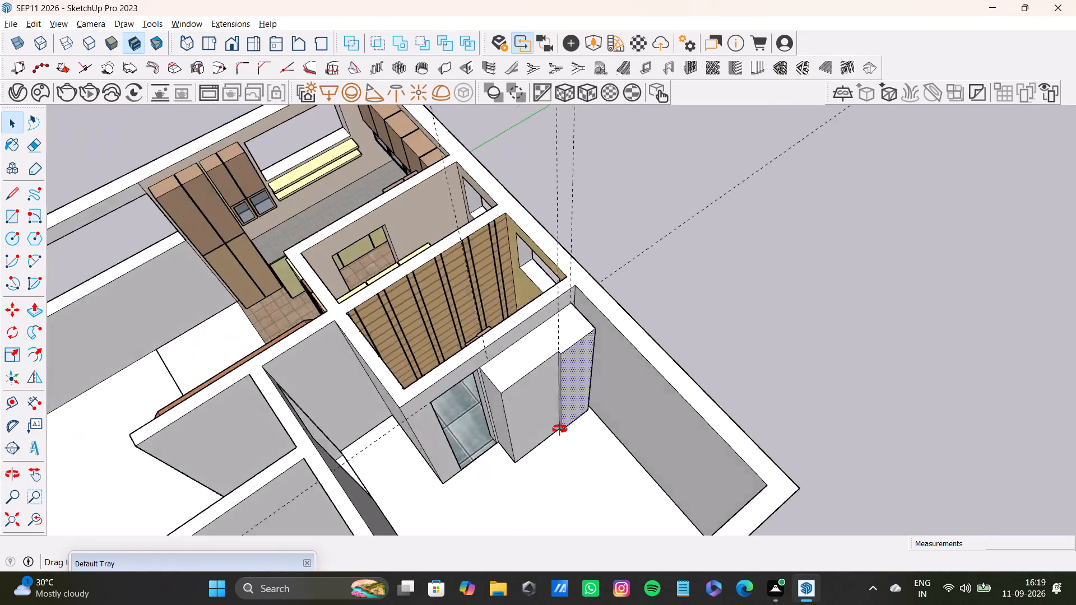
pyautogui.moveTo(560, 429); pyautogui.dragTo(611, 378, button='middle')
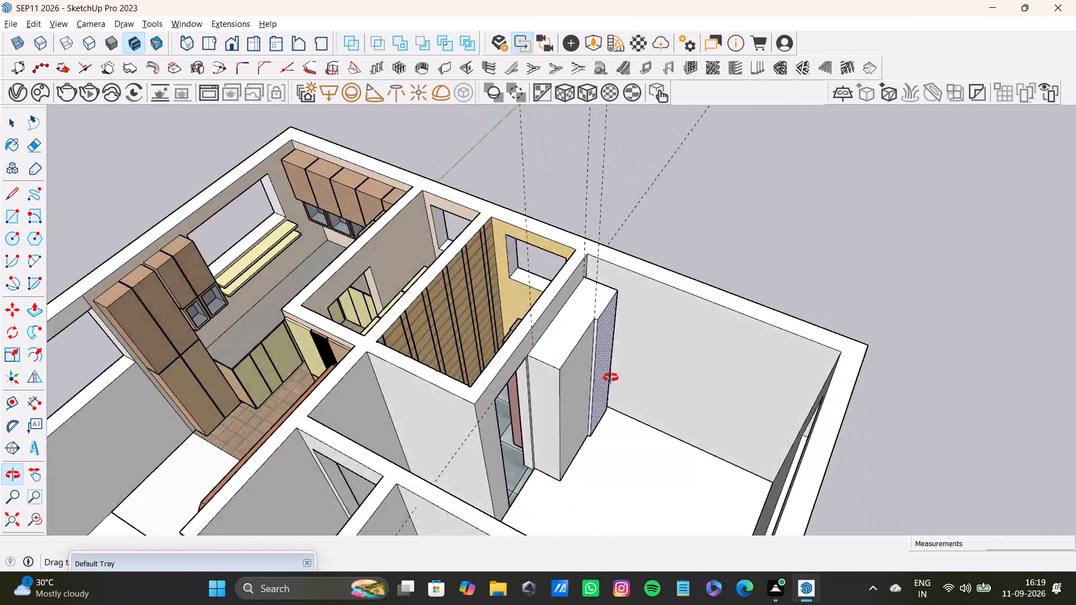
pyautogui.moveTo(611, 378); pyautogui.dragTo(638, 426, button='middle')
# Widen the bedroom window opening by pushing its jamb nearest the partition wall toward that partition.
pyautogui.moveTo(627, 426); pyautogui.dragTo(820, 411, button='middle')
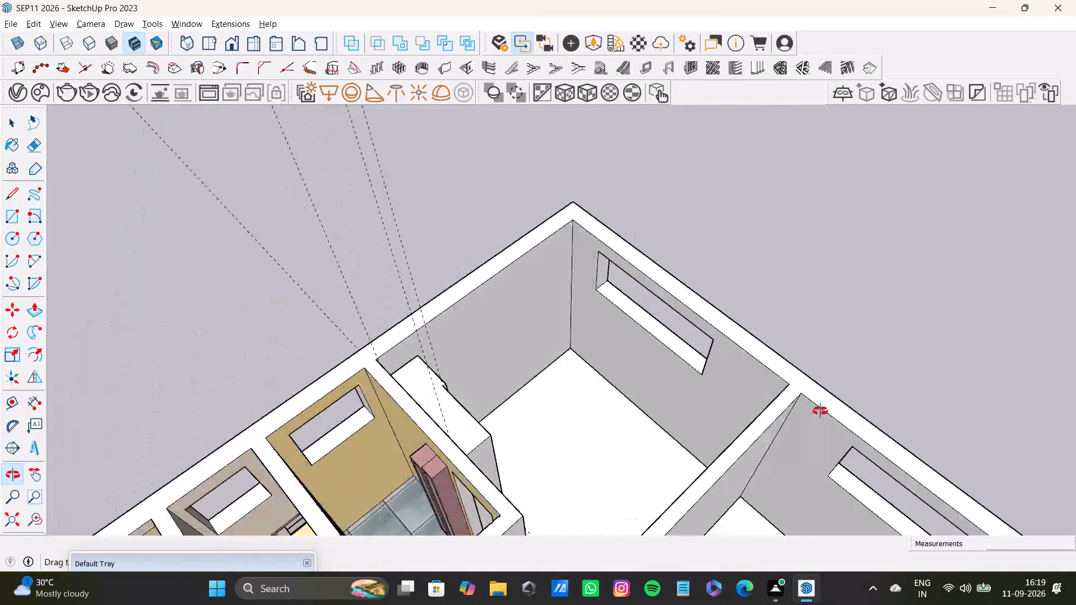
pyautogui.moveTo(820, 411); pyautogui.dragTo(855, 389, button='middle')
pyautogui.scroll(3, 645, 339)
pyautogui.keyDown('shift'); pyautogui.moveTo(643, 339); pyautogui.dragTo(585, 405, button='middle'); pyautogui.keyUp('shift')
pyautogui.moveTo(554, 429); pyautogui.dragTo(655, 448, button='middle')
pyautogui.scroll(3, 616, 405)
pyautogui.moveTo(621, 402); pyautogui.dragTo(727, 383, button='middle')
pyautogui.press('space')
pyautogui.click(652, 384)
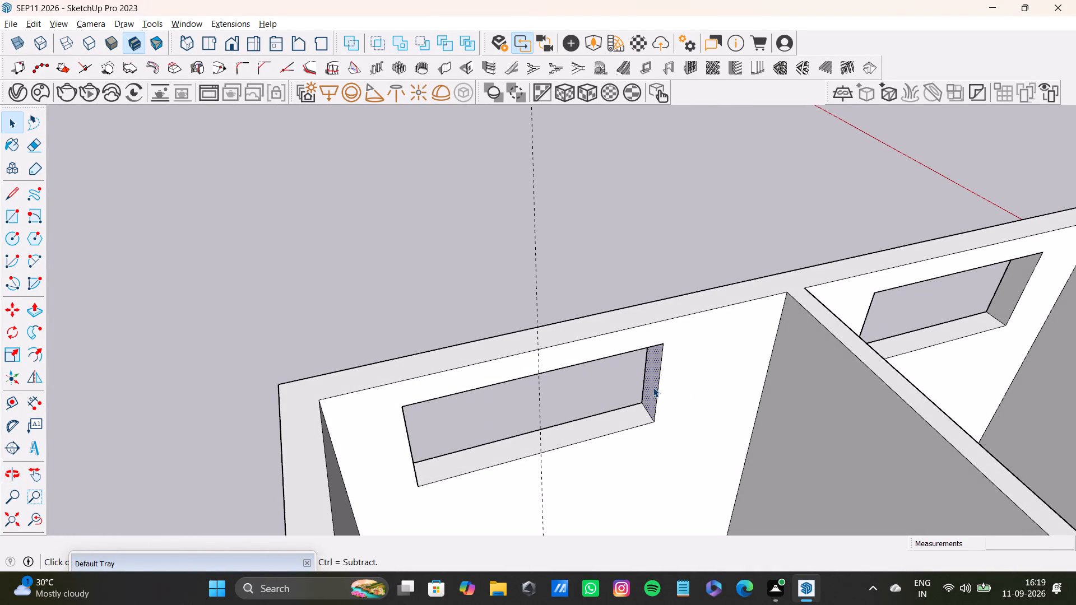
pyautogui.press('p')
pyautogui.moveTo(653, 387); pyautogui.dragTo(717, 377)
pyautogui.moveTo(655, 416); pyautogui.dragTo(656, 452)
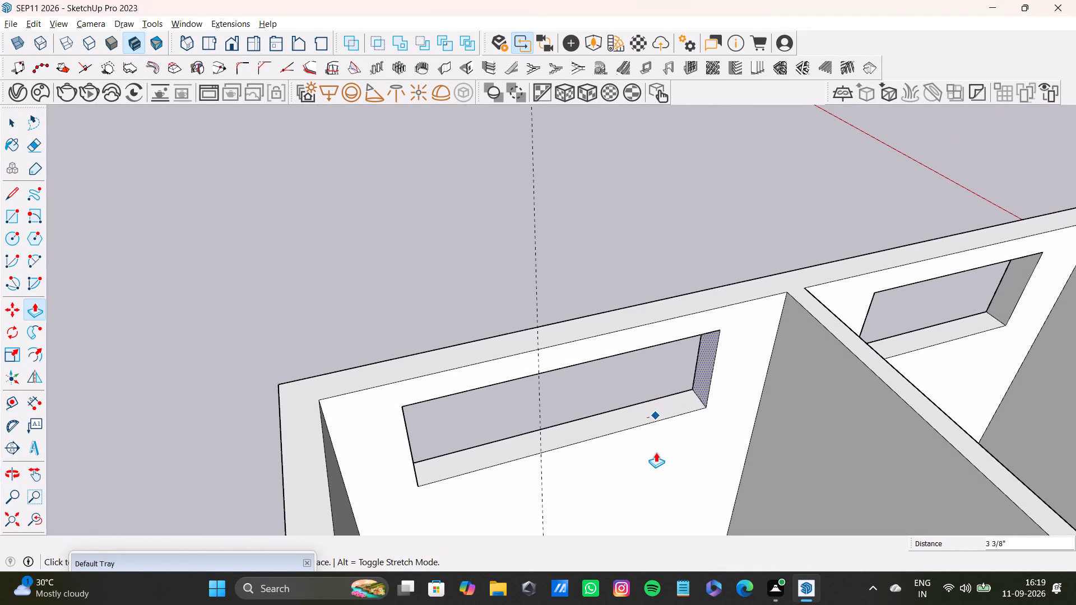
pyautogui.moveTo(656, 452); pyautogui.dragTo(658, 450)
# Lower the sill of the bedroom window opening by about 2' 6 5/8".
pyautogui.press('space')
pyautogui.click(648, 413)
pyautogui.press('p')
pyautogui.moveTo(650, 415); pyautogui.dragTo(648, 468)
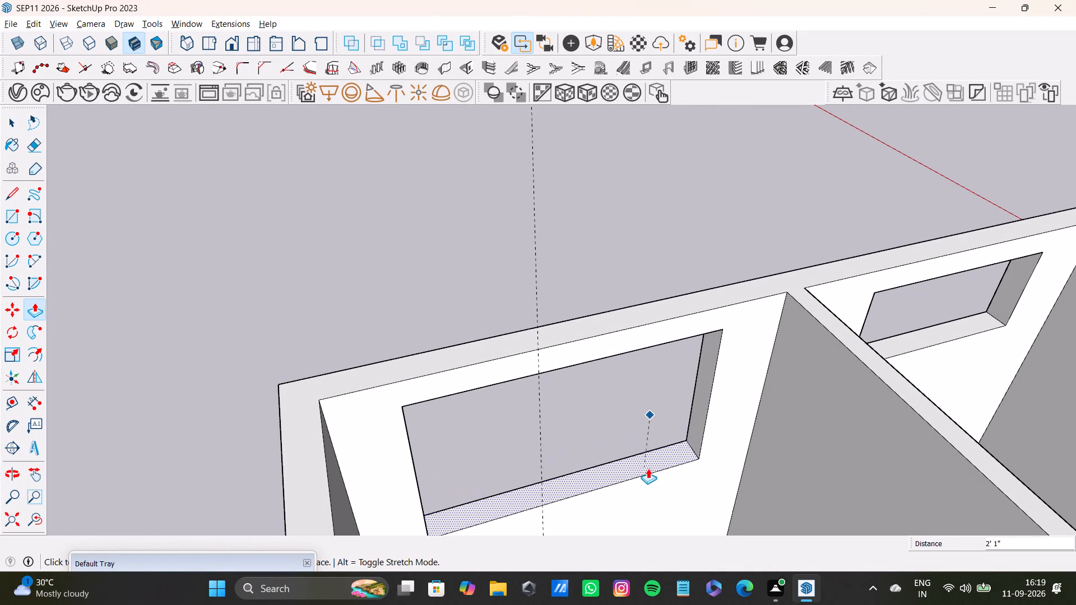
pyautogui.moveTo(648, 468); pyautogui.dragTo(646, 478)
# Narrow the bedroom window opening by moving the jamb farthest from the partition wall inward about 2' 11 1/16".
pyautogui.scroll(-3, 645, 473)
pyautogui.keyDown('shift'); pyautogui.moveTo(643, 458); pyautogui.dragTo(544, 435, button='middle'); pyautogui.keyUp('shift')
pyautogui.moveTo(556, 431); pyautogui.dragTo(412, 426, button='middle')
pyautogui.scroll(4, 389, 409)
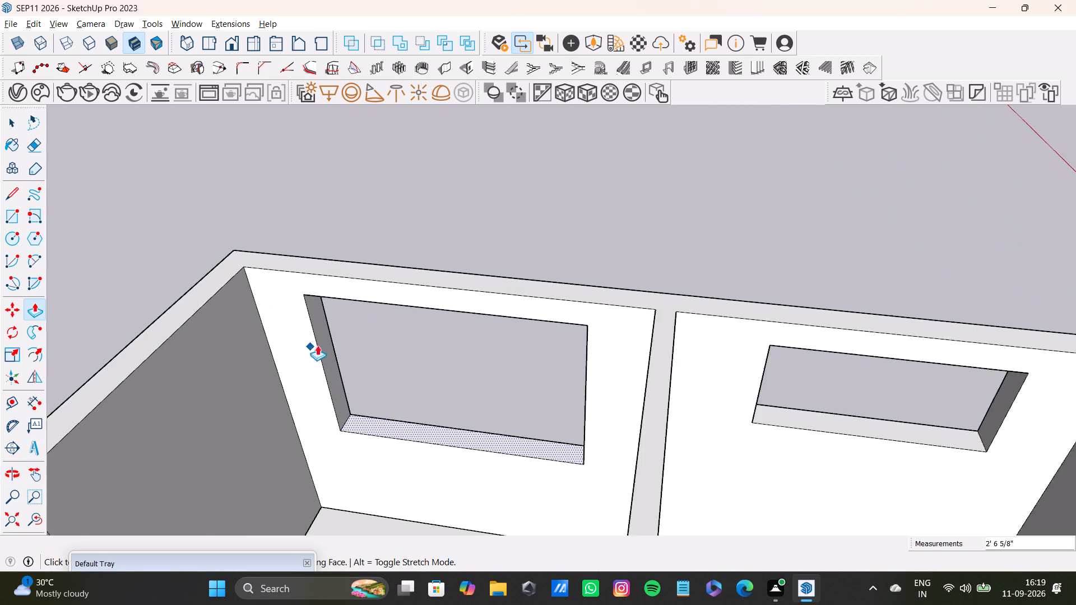
pyautogui.moveTo(331, 358); pyautogui.dragTo(378, 346)
pyautogui.press('space')
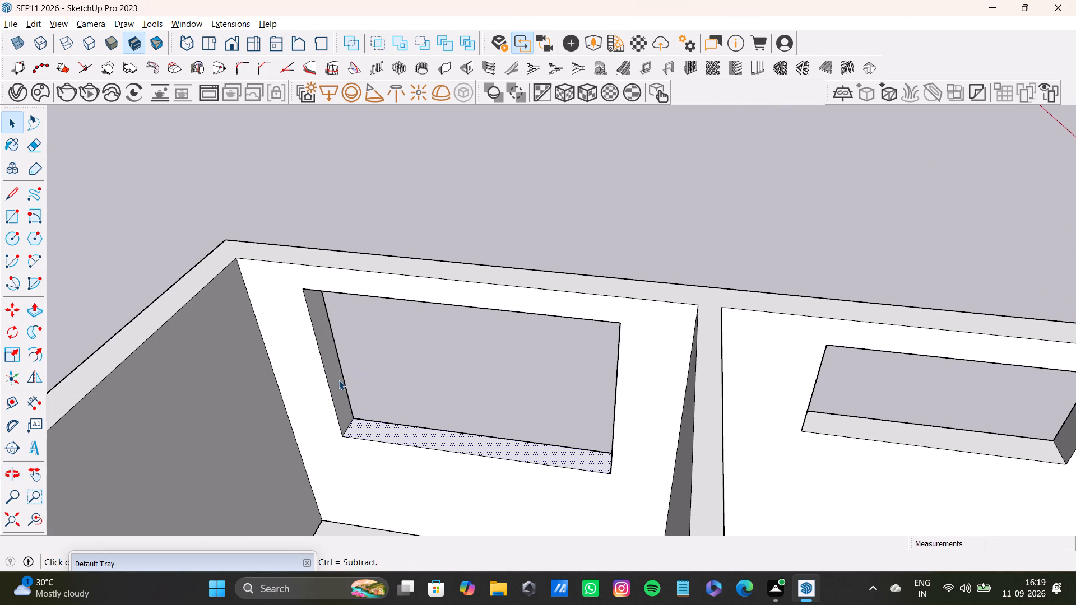
pyautogui.click(338, 380)
pyautogui.press('p')
pyautogui.moveTo(338, 380); pyautogui.dragTo(468, 376)
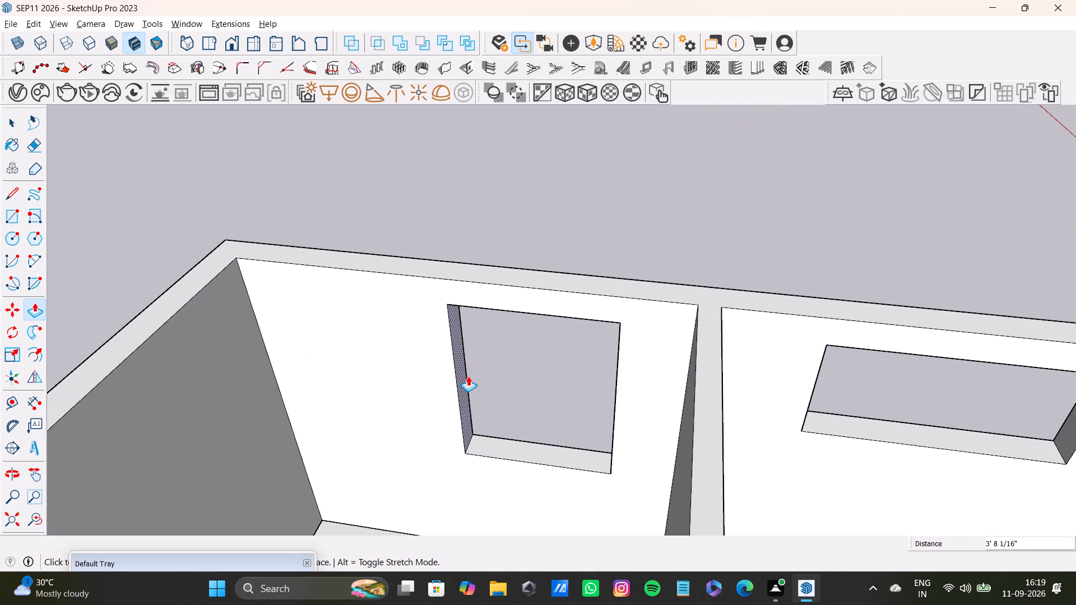
pyautogui.moveTo(468, 376); pyautogui.dragTo(441, 376)
# Widen the bedroom window opening by pushing its jamb nearest the partition wall about 9 7/16" toward that partition.
pyautogui.scroll(-7, 443, 384)
pyautogui.keyDown('shift'); pyautogui.moveTo(441, 396); pyautogui.dragTo(517, 381, button='middle'); pyautogui.keyUp('shift')
pyautogui.moveTo(527, 380); pyautogui.dragTo(668, 383, button='middle')
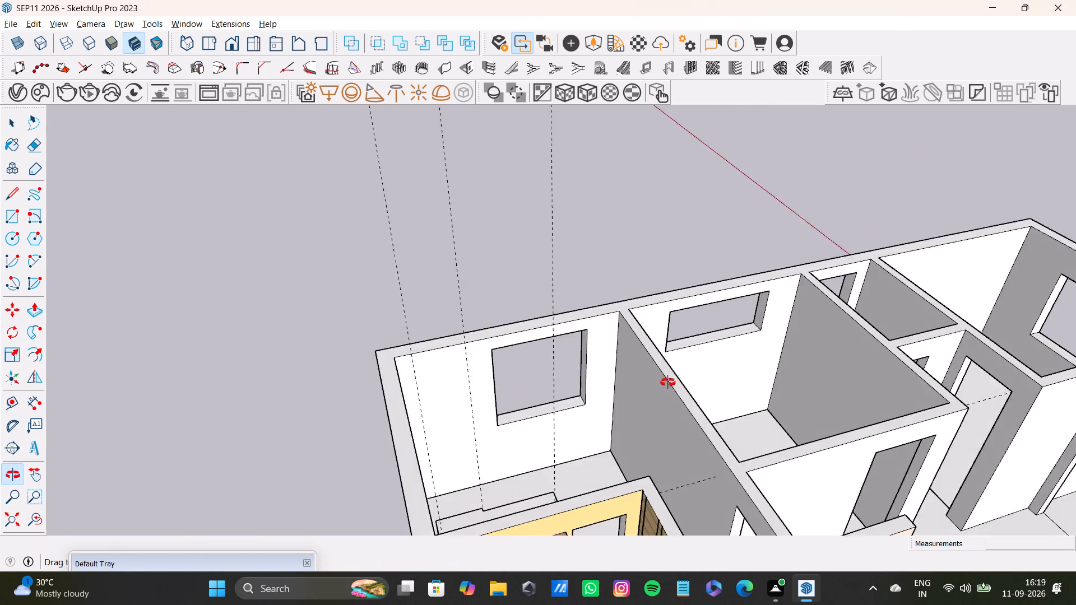
pyautogui.moveTo(668, 383); pyautogui.dragTo(739, 340, button='middle')
pyautogui.scroll(5, 605, 358)
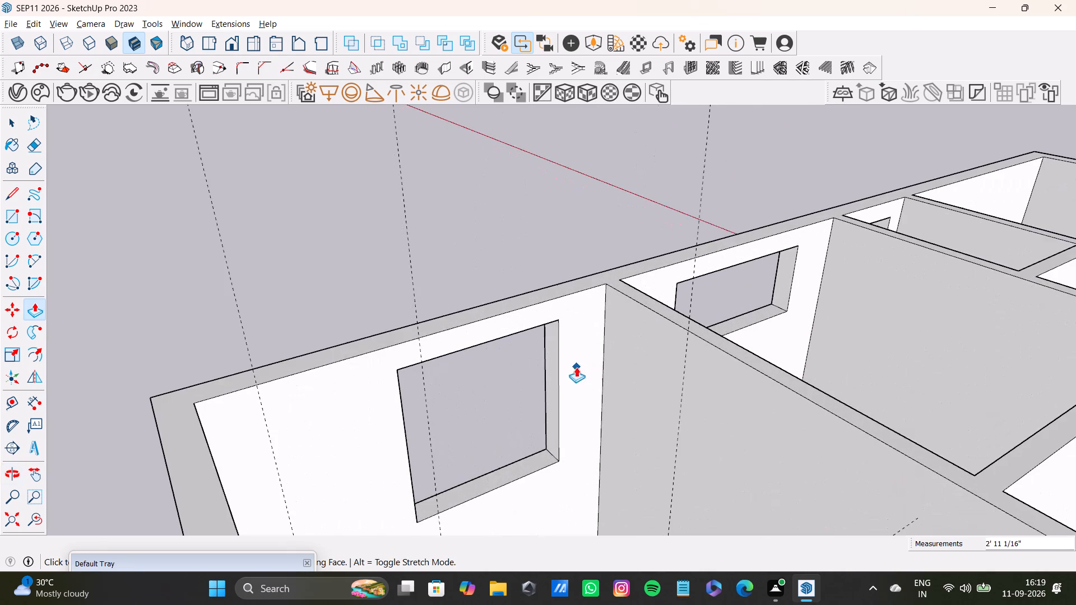
pyautogui.press('space')
pyautogui.click(552, 382)
pyautogui.press('p')
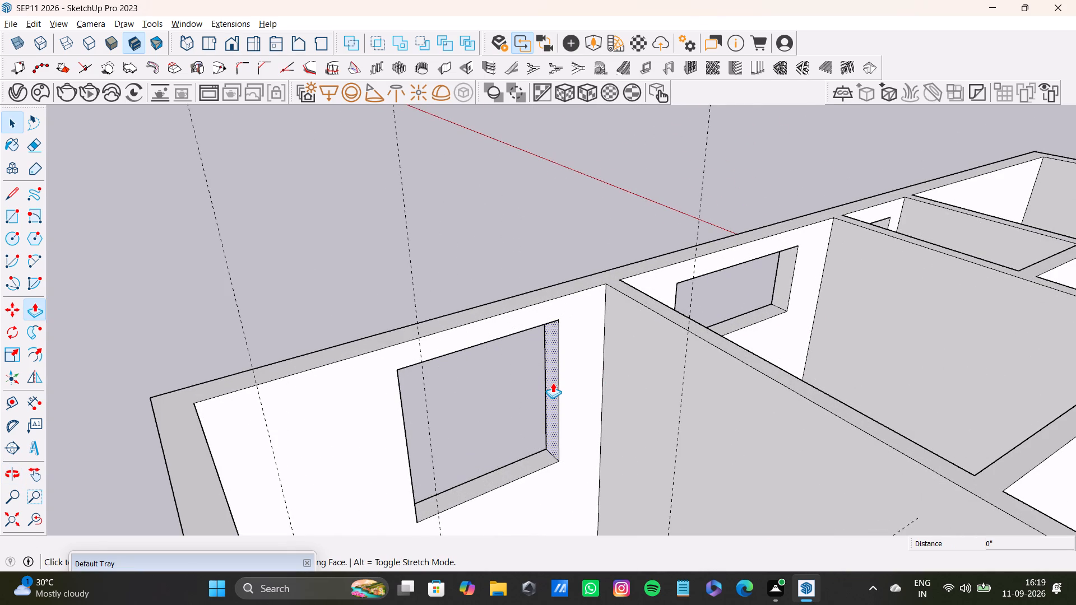
pyautogui.moveTo(553, 383); pyautogui.dragTo(579, 364)
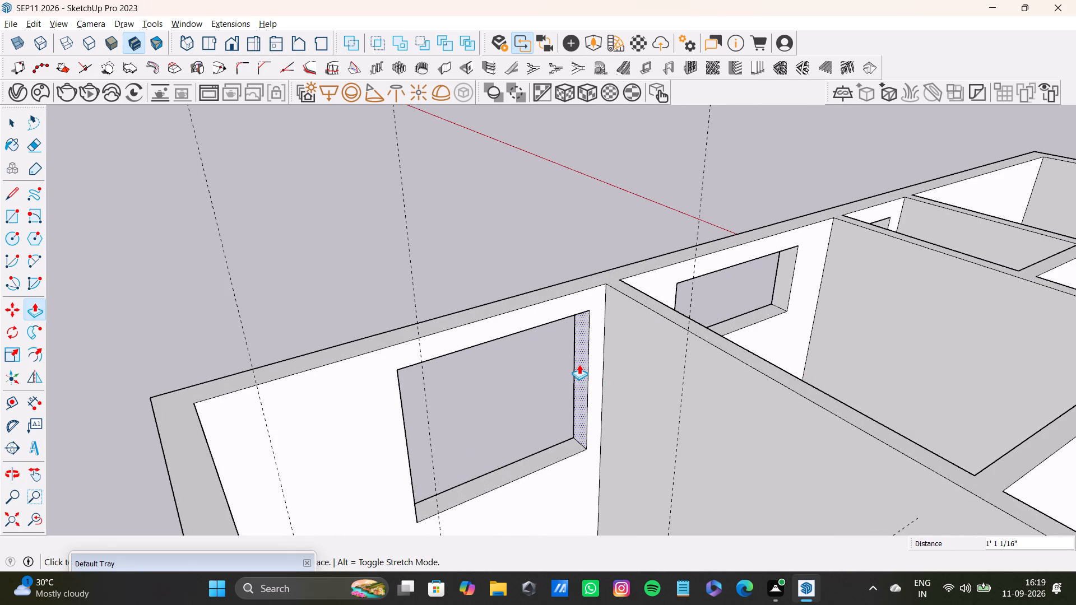
pyautogui.moveTo(579, 364); pyautogui.dragTo(571, 366)
# Narrow the bedroom window opening by moving the jamb farthest from the partition wall inward.
pyautogui.scroll(-3, 564, 376)
pyautogui.moveTo(565, 384); pyautogui.dragTo(401, 417, button='middle')
pyautogui.scroll(2, 456, 366)
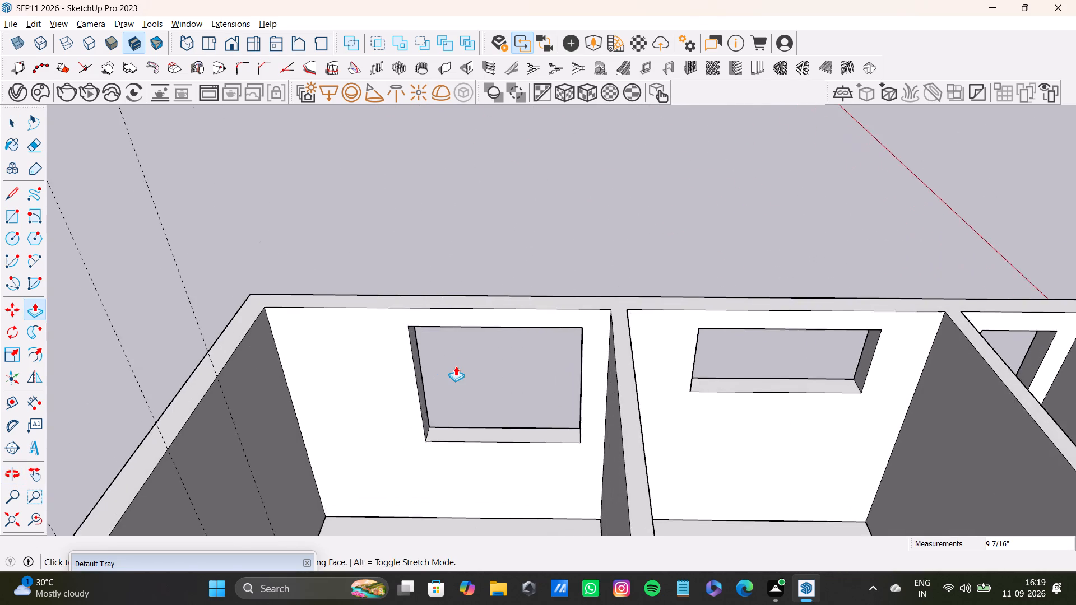
pyautogui.scroll(4, 456, 366)
pyautogui.moveTo(464, 370); pyautogui.dragTo(393, 389, button='middle')
pyautogui.press('space')
pyautogui.scroll(2, 423, 338)
pyautogui.click(418, 348)
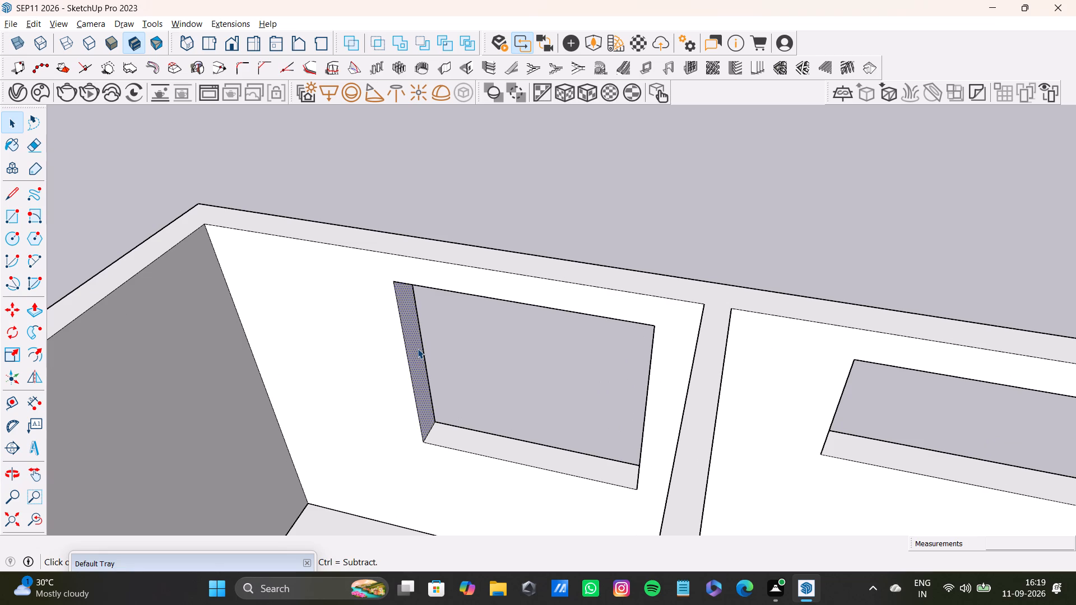
pyautogui.press('p')
pyautogui.moveTo(418, 348); pyautogui.dragTo(493, 379)
pyautogui.press('space')
# Raise the sill of the bedroom window opening slightly, working from outside the house.
pyautogui.scroll(-5, 489, 373)
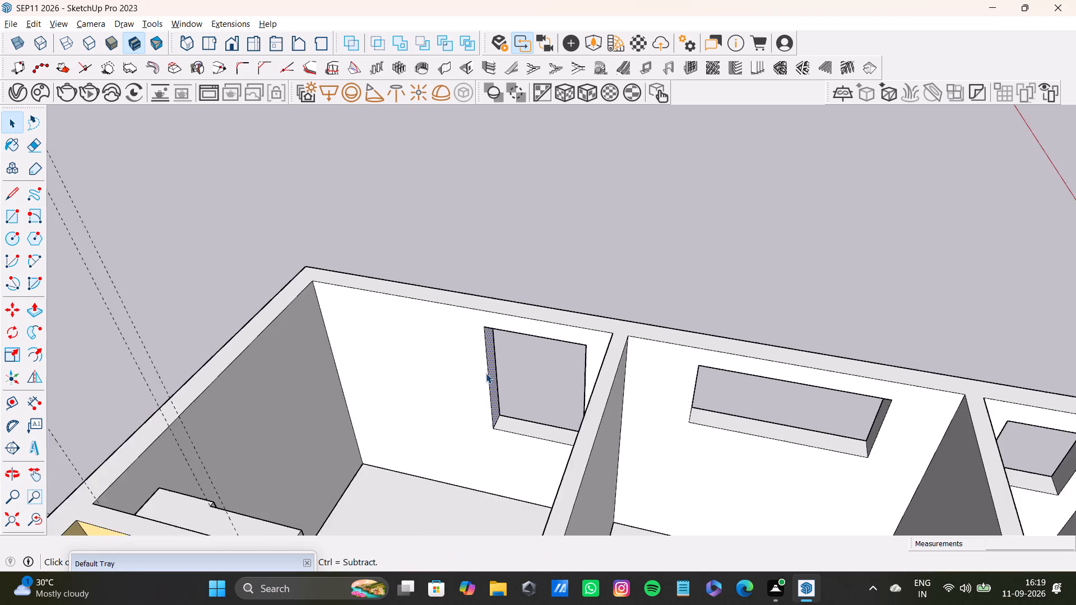
pyautogui.scroll(-4, 486, 373)
pyautogui.moveTo(472, 399); pyautogui.dragTo(381, 456, button='middle')
pyautogui.scroll(-4, 430, 410)
pyautogui.moveTo(432, 409); pyautogui.dragTo(582, 308, button='middle')
pyautogui.scroll(7, 514, 375)
pyautogui.moveTo(509, 421); pyautogui.dragTo(843, 351, button='middle')
pyautogui.moveTo(576, 468); pyautogui.dragTo(1075, 538, button='middle')
pyautogui.scroll(7, 751, 432)
pyautogui.click(668, 441)
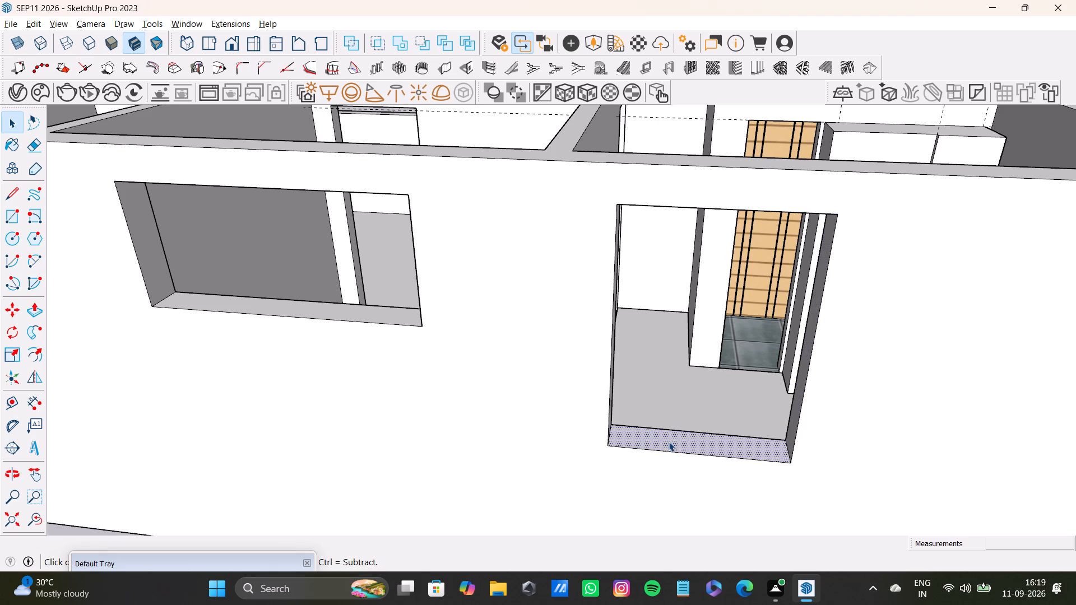
pyautogui.press('p')
pyautogui.moveTo(670, 441); pyautogui.dragTo(669, 433)
pyautogui.scroll(-8, 666, 432)
pyautogui.press('space')
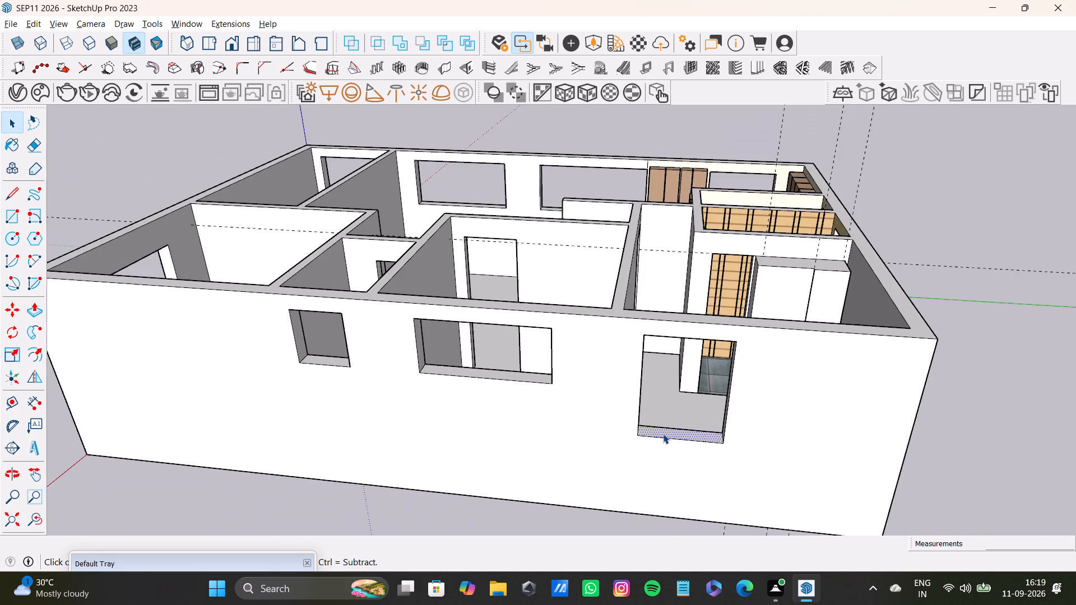
# Examine the bedroom and the stepped box against the bathroom wall, from the side and from above.
pyautogui.moveTo(741, 435); pyautogui.dragTo(1067, 497, button='middle')
pyautogui.scroll(-3, 628, 294)
pyautogui.keyDown('shift'); pyautogui.moveTo(645, 266); pyautogui.dragTo(569, 436, button='middle'); pyautogui.keyUp('shift')
pyautogui.keyDown('shift'); pyautogui.scroll(9, 616, 399); pyautogui.keyUp('shift')
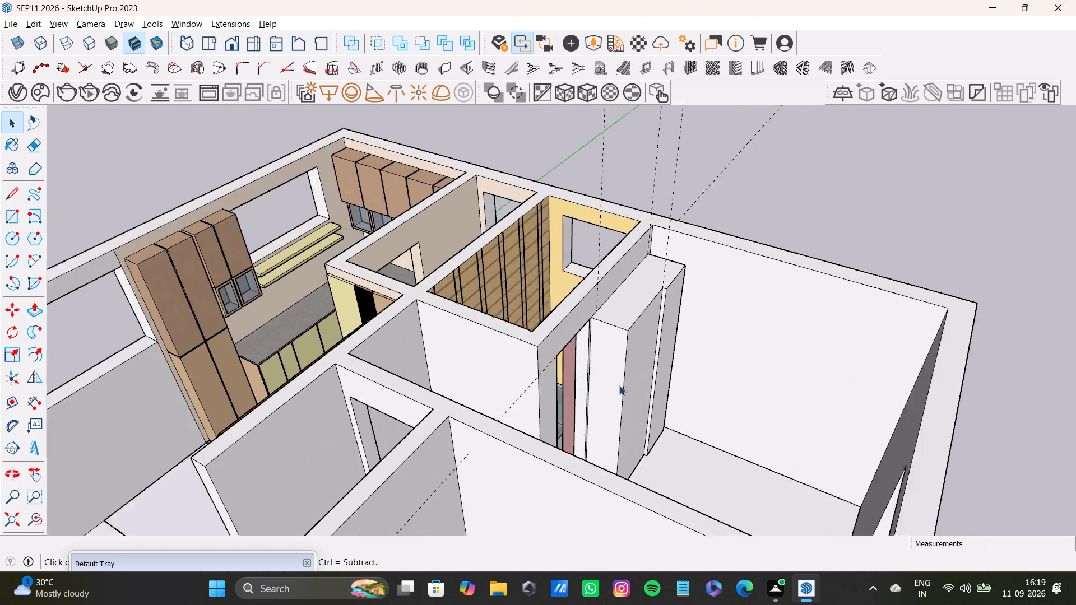
pyautogui.keyDown('shift'); pyautogui.scroll(2, 619, 385); pyautogui.keyUp('shift')
pyautogui.moveTo(618, 387); pyautogui.dragTo(894, 455, button='middle')
pyautogui.scroll(1, 718, 338)
pyautogui.keyDown('shift'); pyautogui.moveTo(706, 280); pyautogui.dragTo(579, 403, button='middle'); pyautogui.keyUp('shift')
pyautogui.moveTo(559, 412); pyautogui.dragTo(809, 528, button='middle')
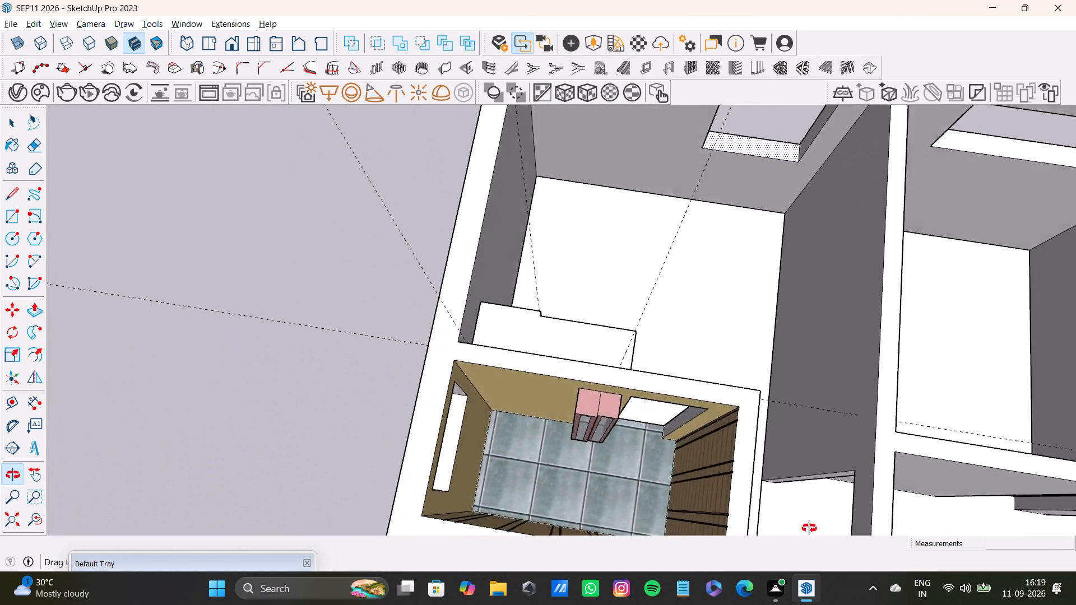
pyautogui.moveTo(809, 528); pyautogui.dragTo(817, 559, button='middle')
pyautogui.scroll(2, 611, 315)
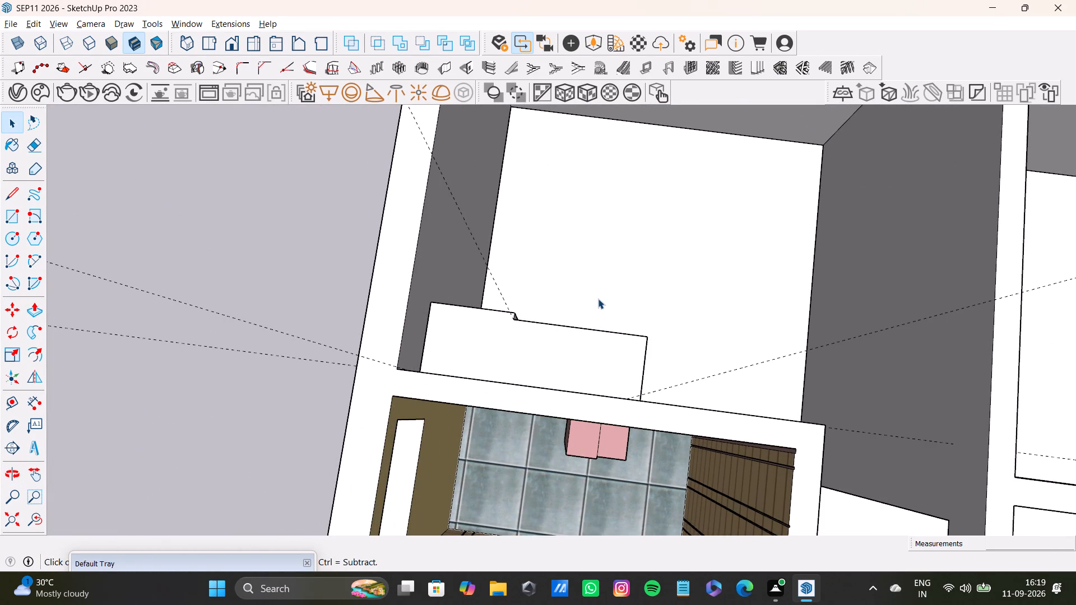
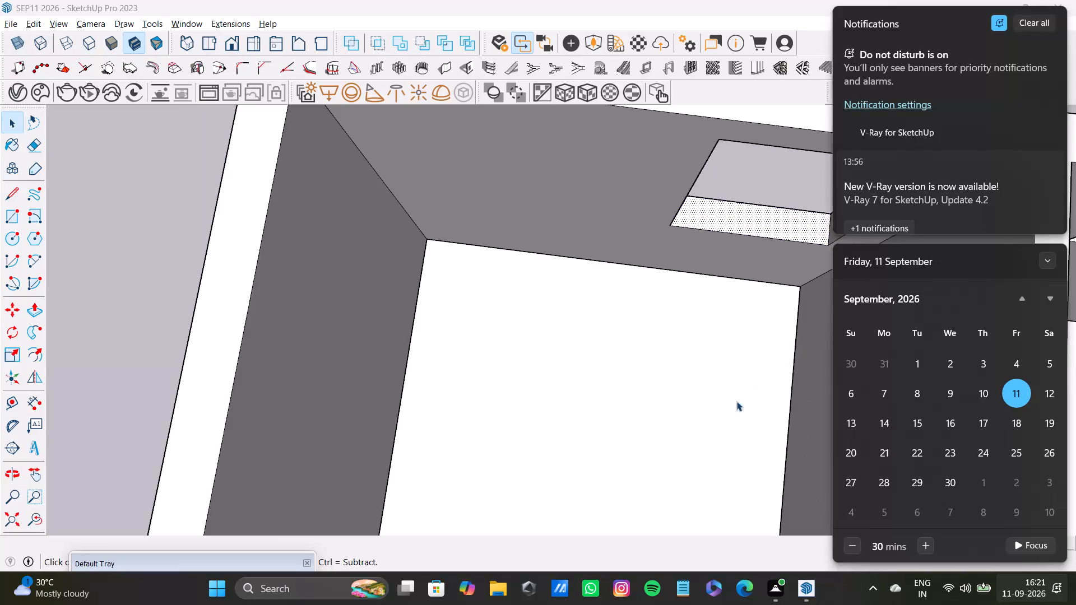
# Dismiss the notification and calendar pop-up, and examine the bedroom window opening and adjoining partition wall from above and at an angle.
pyautogui.click(149, 328)
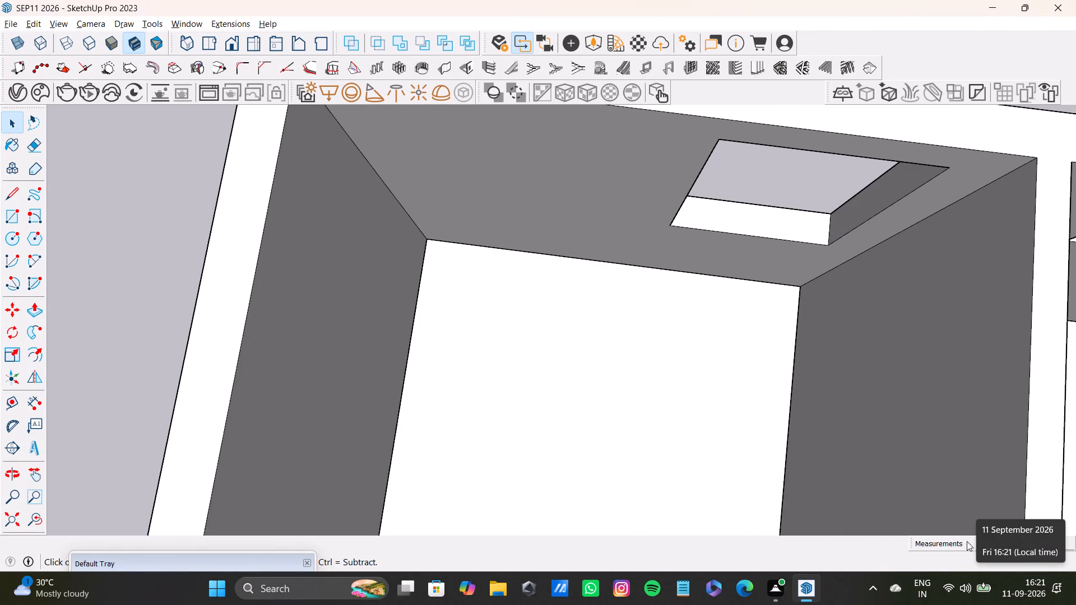
pyautogui.scroll(-7, 528, 238)
pyautogui.scroll(2, 542, 249)
pyautogui.scroll(-3, 499, 231)
pyautogui.keyDown('shift'); pyautogui.moveTo(502, 232); pyautogui.dragTo(490, 341, button='middle'); pyautogui.keyUp('shift')
pyautogui.moveTo(485, 350); pyautogui.dragTo(498, 219, button='middle')
pyautogui.scroll(3, 489, 295)
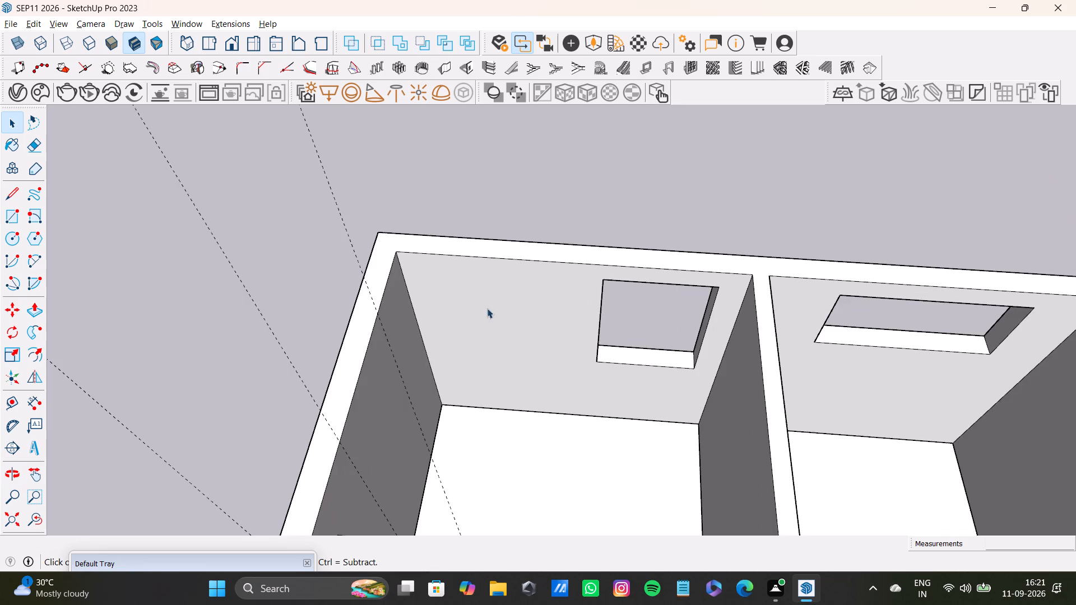
pyautogui.scroll(3, 487, 308)
pyautogui.moveTo(474, 300); pyautogui.dragTo(321, 192, button='middle')
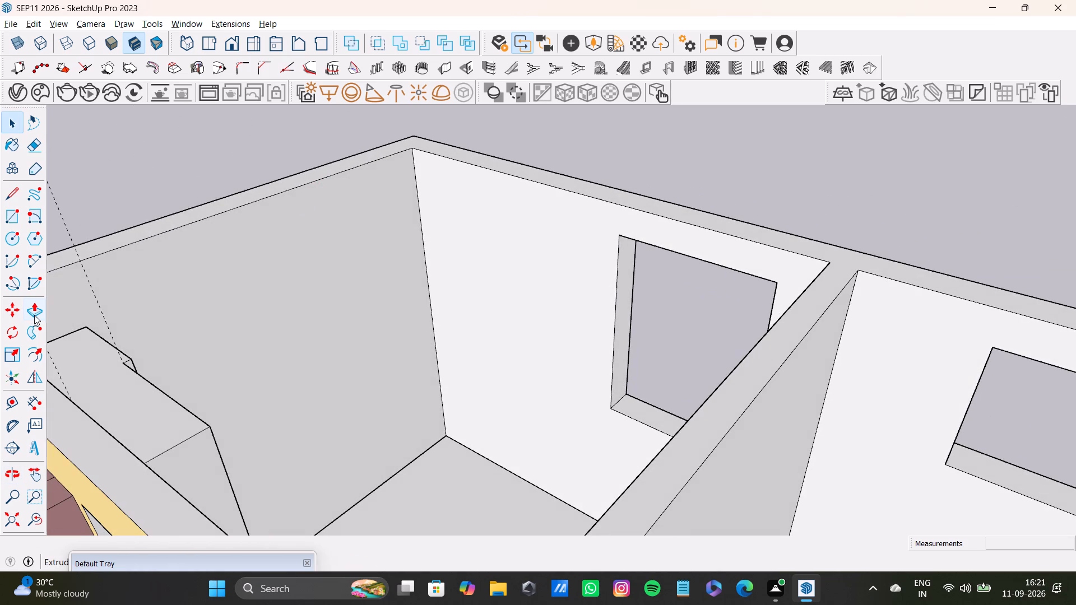
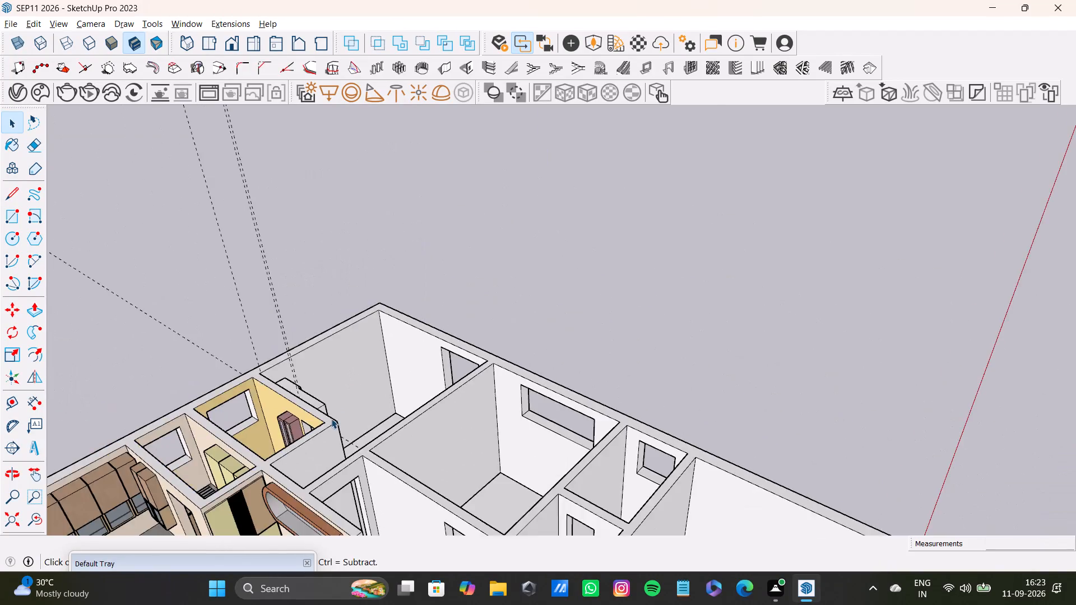
# Examine the kitchen, its peninsula counter and the adjoining utility, bathroom and bedroom from inside and from above.
pyautogui.keyDown('shift'); pyautogui.moveTo(342, 436); pyautogui.dragTo(483, 284, button='middle'); pyautogui.keyUp('shift')
pyautogui.scroll(5, 424, 342)
pyautogui.moveTo(430, 347); pyautogui.dragTo(198, 417, button='middle')
pyautogui.scroll(-1, 198, 401)
pyautogui.scroll(4, 339, 314)
pyautogui.keyDown('shift'); pyautogui.moveTo(396, 300); pyautogui.dragTo(427, 412, button='middle'); pyautogui.keyUp('shift')
pyautogui.moveTo(453, 411); pyautogui.dragTo(313, 412, button='middle')
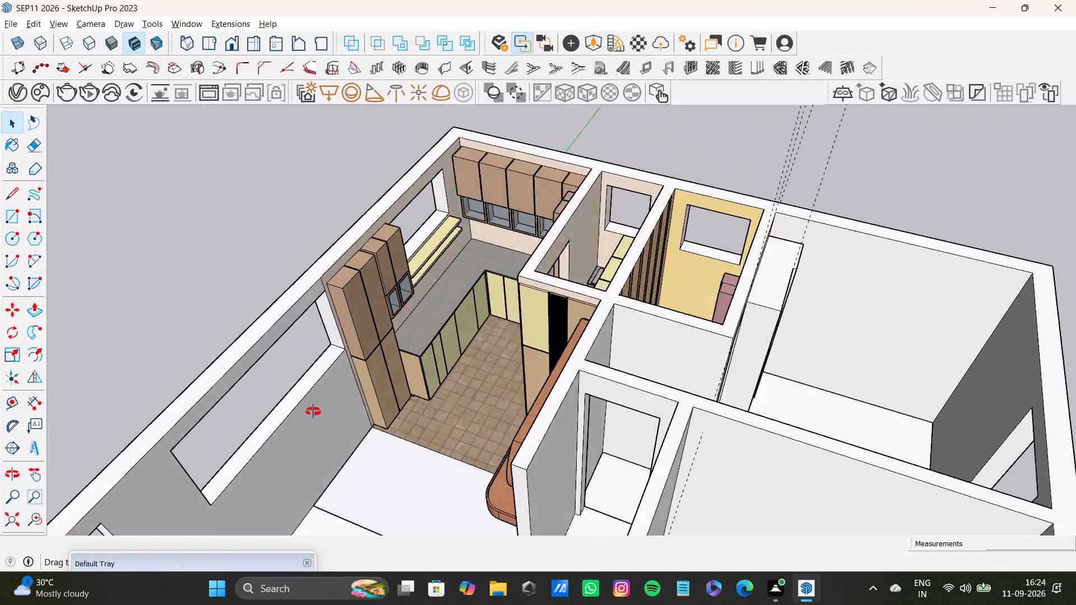
pyautogui.moveTo(313, 412); pyautogui.dragTo(316, 401, button='middle')
pyautogui.scroll(6, 420, 351)
pyautogui.keyDown('shift'); pyautogui.moveTo(434, 368); pyautogui.dragTo(446, 273, button='middle'); pyautogui.keyUp('shift')
pyautogui.moveTo(448, 292); pyautogui.dragTo(494, 190, button='middle')
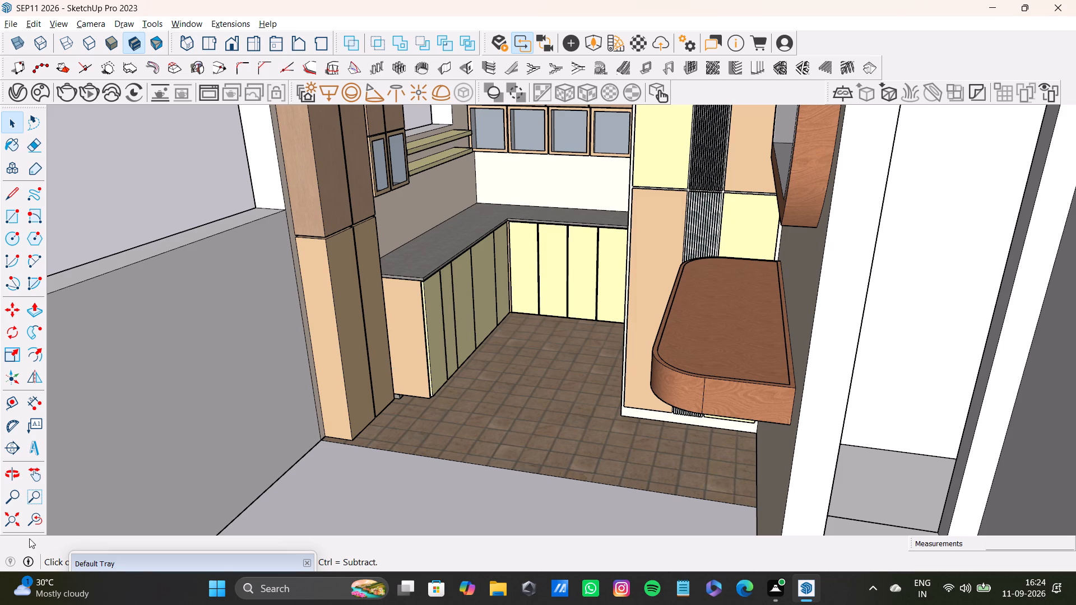
pyautogui.scroll(-6, 339, 231)
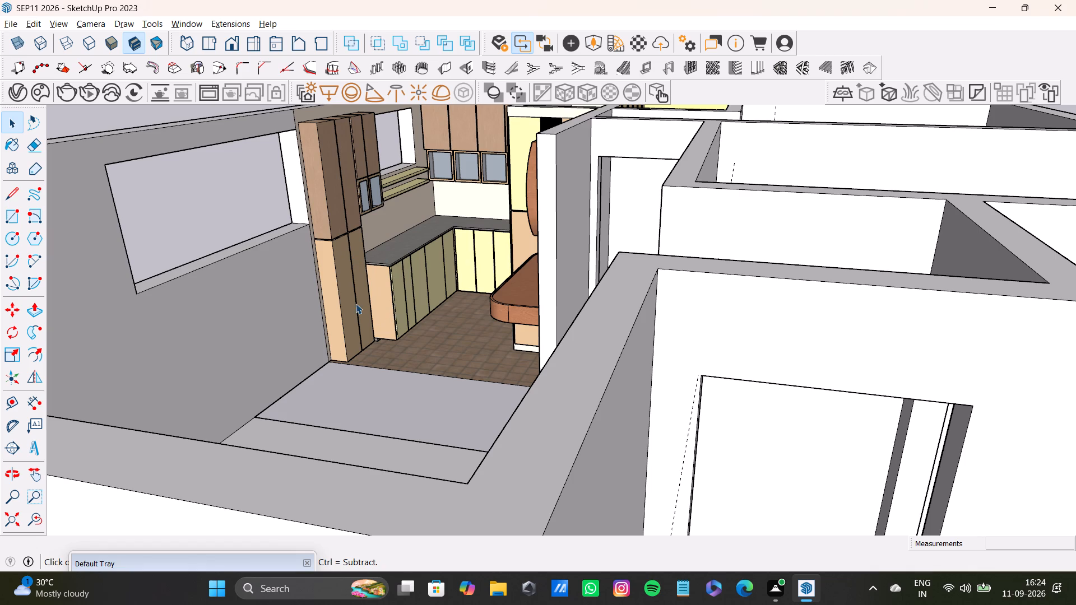
pyautogui.scroll(-8, 386, 283)
pyautogui.moveTo(374, 286); pyautogui.dragTo(496, 311, button='middle')
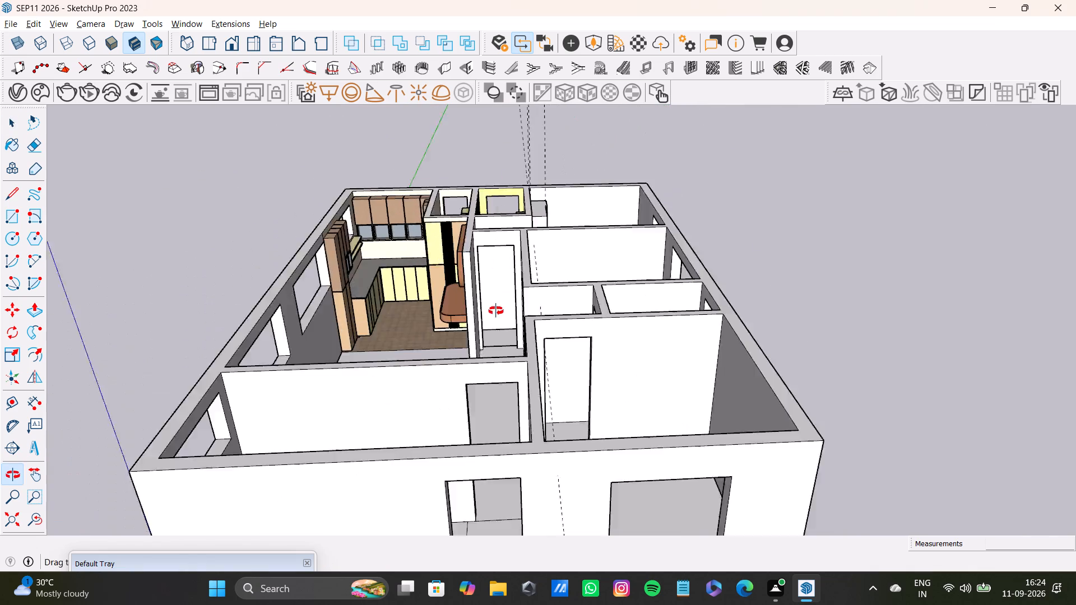
pyautogui.moveTo(496, 311); pyautogui.dragTo(498, 305, button='middle')
pyautogui.scroll(5, 429, 294)
pyautogui.moveTo(380, 282); pyautogui.dragTo(572, 345, button='middle')
pyautogui.scroll(2, 407, 311)
pyautogui.keyDown('shift'); pyautogui.moveTo(407, 305); pyautogui.dragTo(331, 506, button='middle'); pyautogui.keyUp('shift')
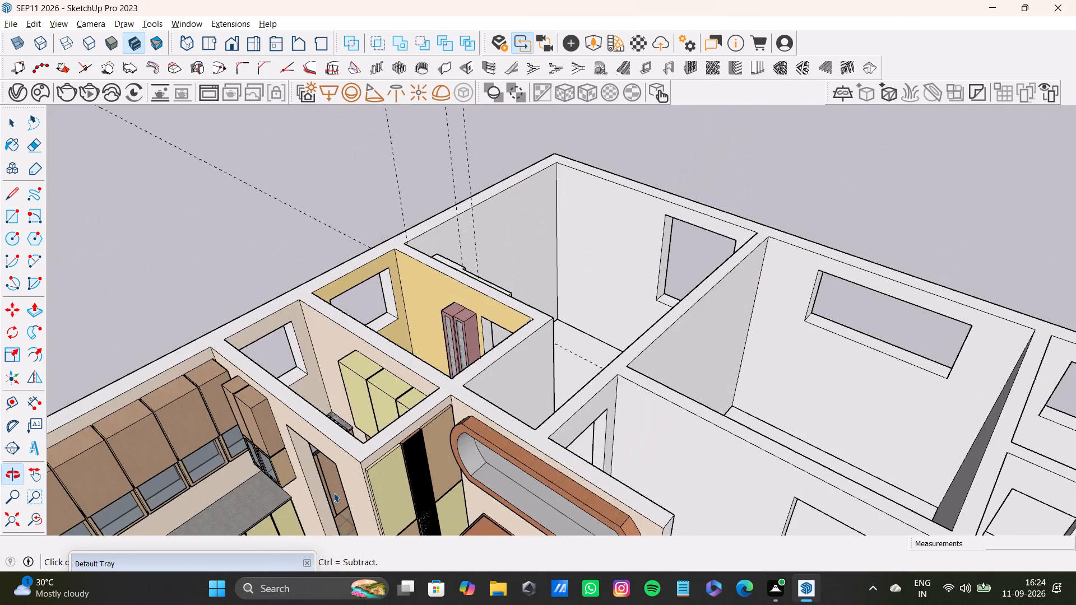
pyautogui.moveTo(333, 417); pyautogui.dragTo(296, 525, button='middle')
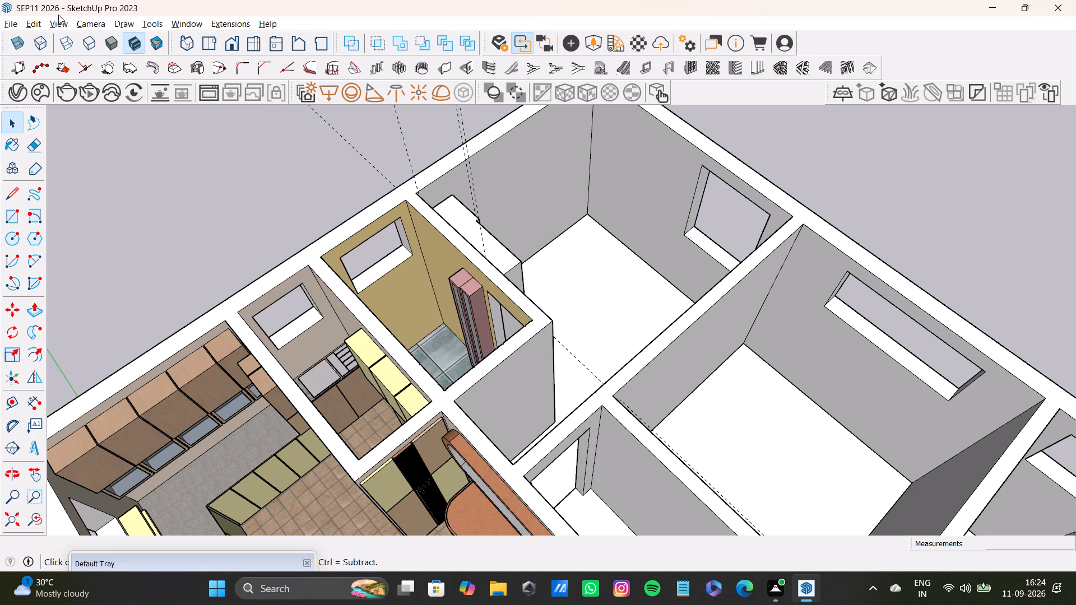
# Examine the kitchen's tall units, base cabinets and worktop together with the neighbouring utility room from above.
pyautogui.scroll(-8, 373, 379)
pyautogui.keyDown('shift'); pyautogui.moveTo(420, 420); pyautogui.dragTo(485, 388, button='middle'); pyautogui.keyUp('shift')
pyautogui.moveTo(503, 390); pyautogui.dragTo(295, 417, button='middle')
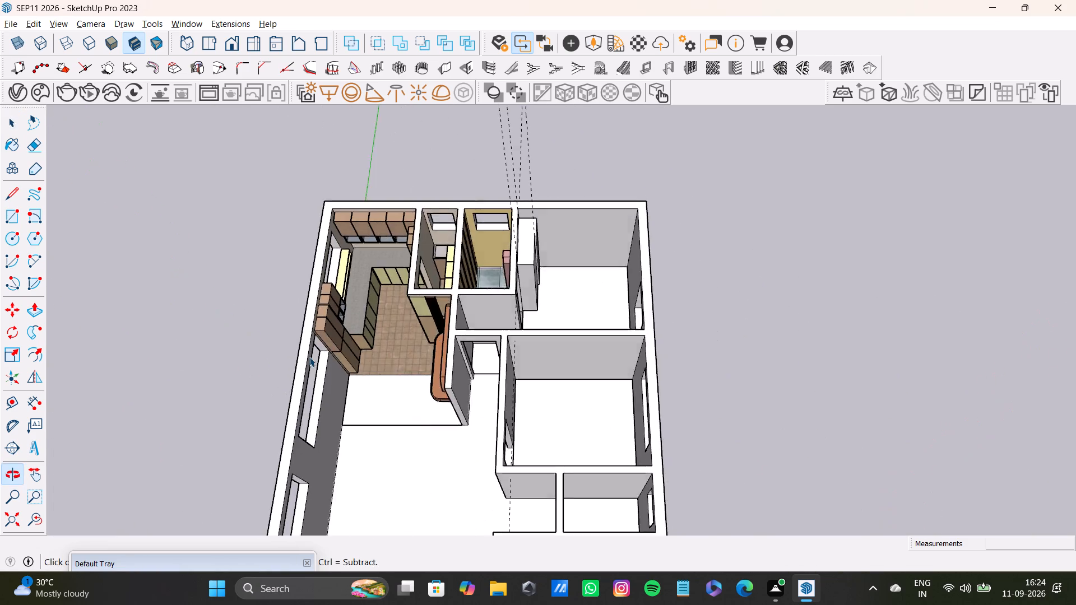
pyautogui.scroll(7, 339, 302)
pyautogui.keyDown('shift'); pyautogui.moveTo(383, 304); pyautogui.dragTo(465, 404, button='middle'); pyautogui.keyUp('shift')
pyautogui.moveTo(523, 433); pyautogui.dragTo(239, 412, button='middle')
pyautogui.scroll(6, 365, 334)
pyautogui.scroll(-5, 414, 349)
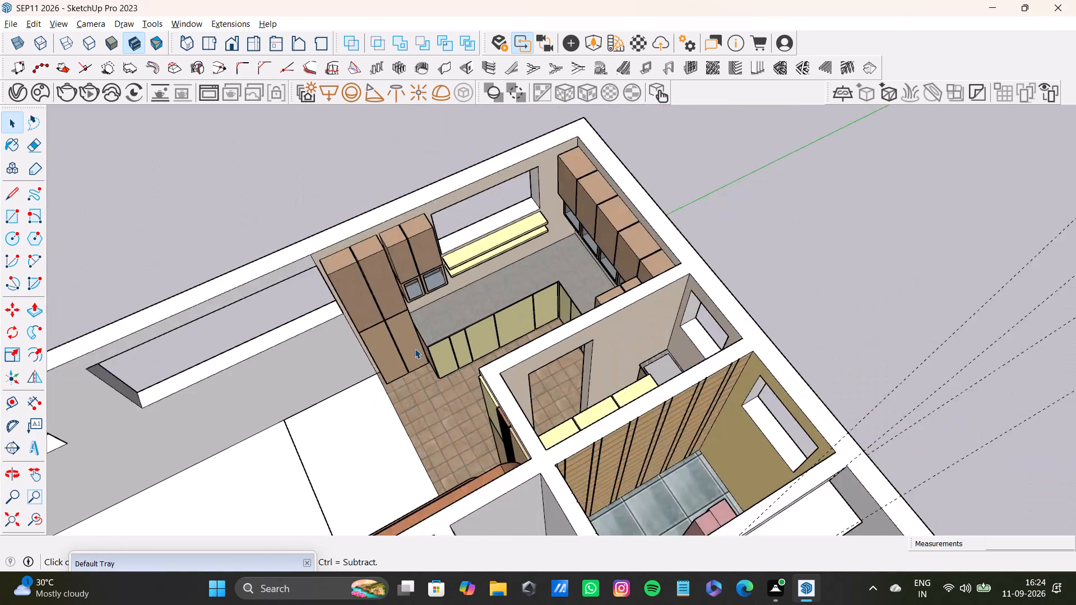
pyautogui.scroll(-8, 415, 348)
pyautogui.moveTo(415, 351); pyautogui.dragTo(546, 319, button='middle')
pyautogui.scroll(8, 499, 355)
pyautogui.keyDown('shift'); pyautogui.moveTo(463, 387); pyautogui.dragTo(503, 328, button='middle'); pyautogui.keyUp('shift')
pyautogui.scroll(1, 487, 354)
pyautogui.moveTo(487, 354); pyautogui.dragTo(402, 376, button='middle')
pyautogui.scroll(2, 455, 353)
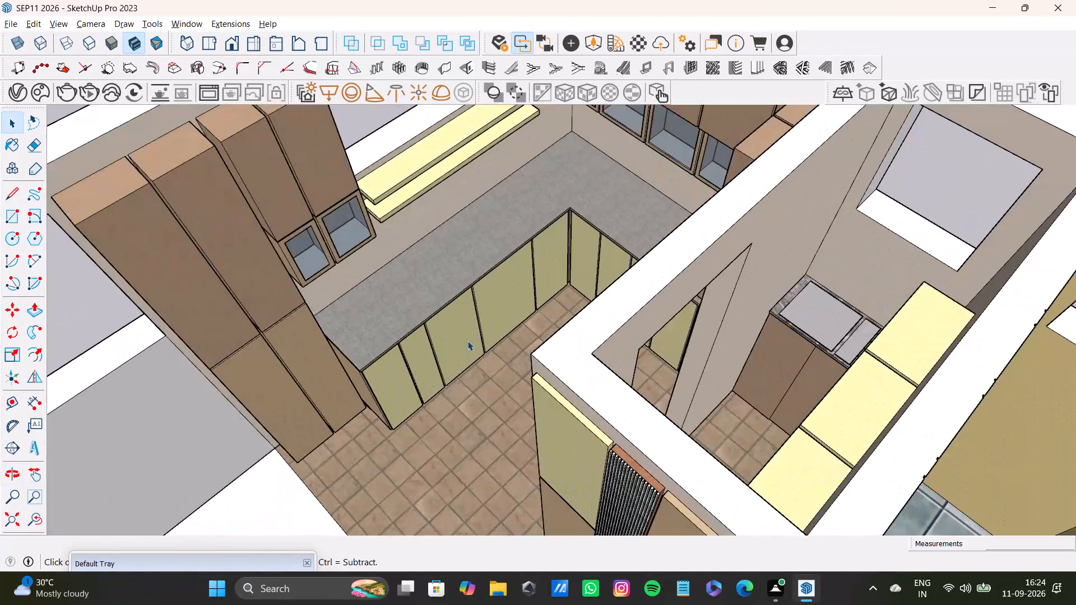
pyautogui.scroll(2, 467, 341)
pyautogui.keyDown('shift'); pyautogui.moveTo(483, 351); pyautogui.dragTo(440, 337, button='middle'); pyautogui.keyUp('shift')
pyautogui.scroll(-17, 432, 336)
pyautogui.moveTo(475, 342); pyautogui.dragTo(477, 362, button='middle')
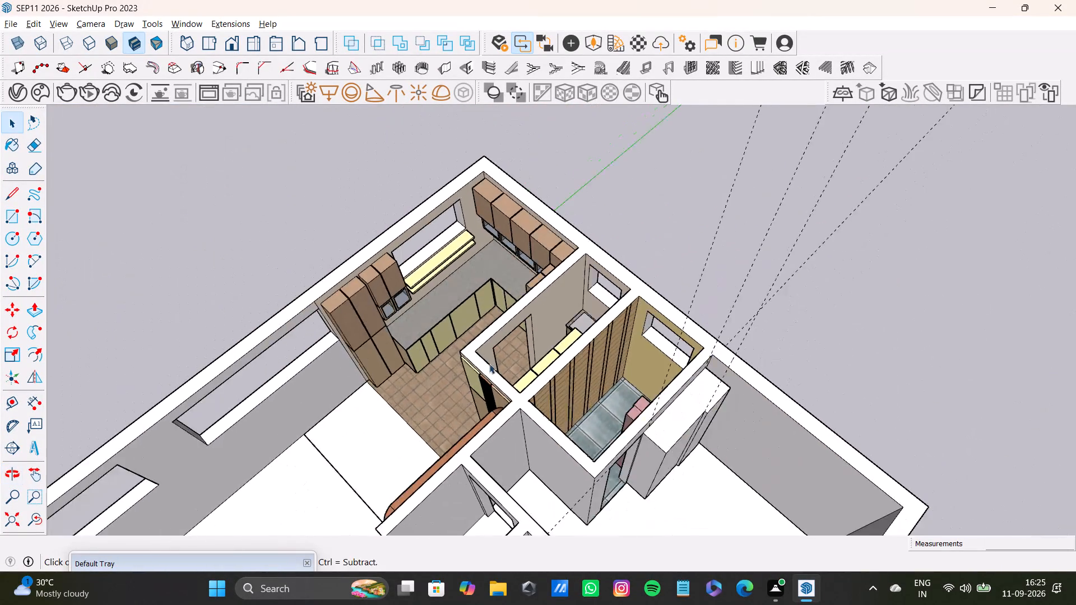
# Examine the bathroom's panelled wall, the stepped box beside its doorway and the kitchen from several angles.
pyautogui.keyDown('shift'); pyautogui.moveTo(489, 351); pyautogui.dragTo(456, 274, button='middle'); pyautogui.keyUp('shift')
pyautogui.scroll(8, 552, 350)
pyautogui.scroll(-9, 377, 263)
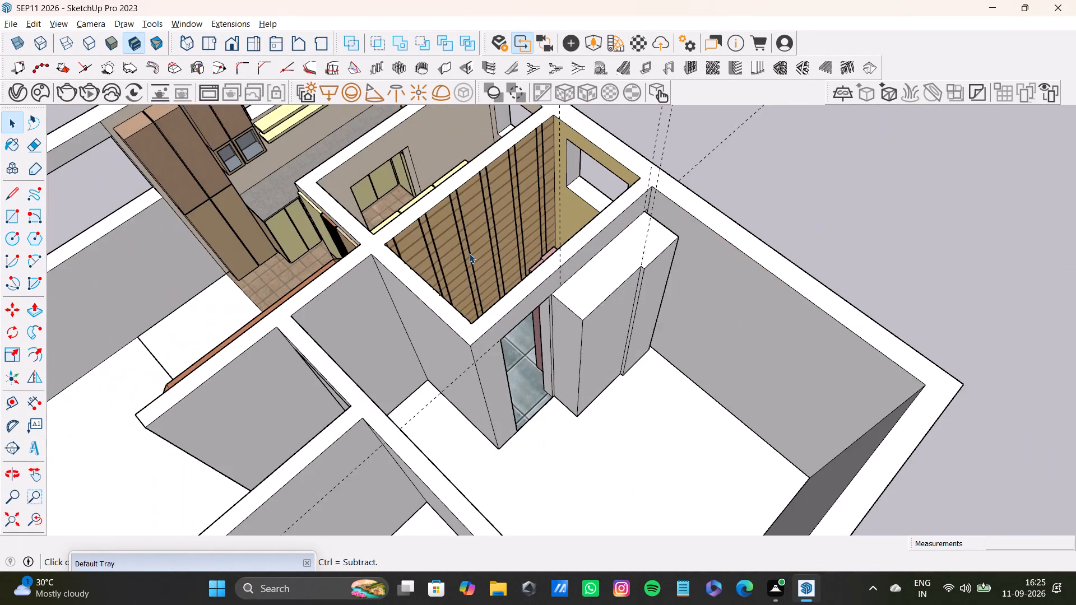
pyautogui.scroll(-4, 469, 253)
pyautogui.keyDown('shift'); pyautogui.moveTo(432, 257); pyautogui.dragTo(426, 301, button='middle'); pyautogui.keyUp('shift')
pyautogui.moveTo(426, 300); pyautogui.dragTo(675, 173, button='middle')
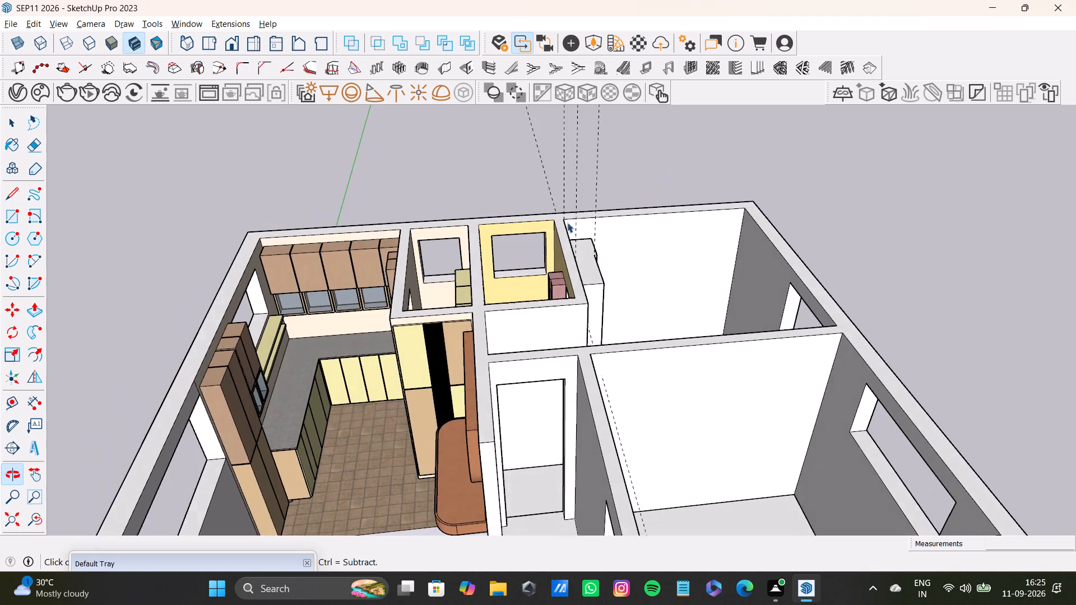
pyautogui.scroll(3, 297, 347)
pyautogui.keyDown('shift'); pyautogui.moveTo(318, 397); pyautogui.dragTo(373, 325, button='middle'); pyautogui.keyUp('shift')
pyautogui.scroll(2, 438, 332)
pyautogui.moveTo(453, 332); pyautogui.dragTo(347, 451, button='middle')
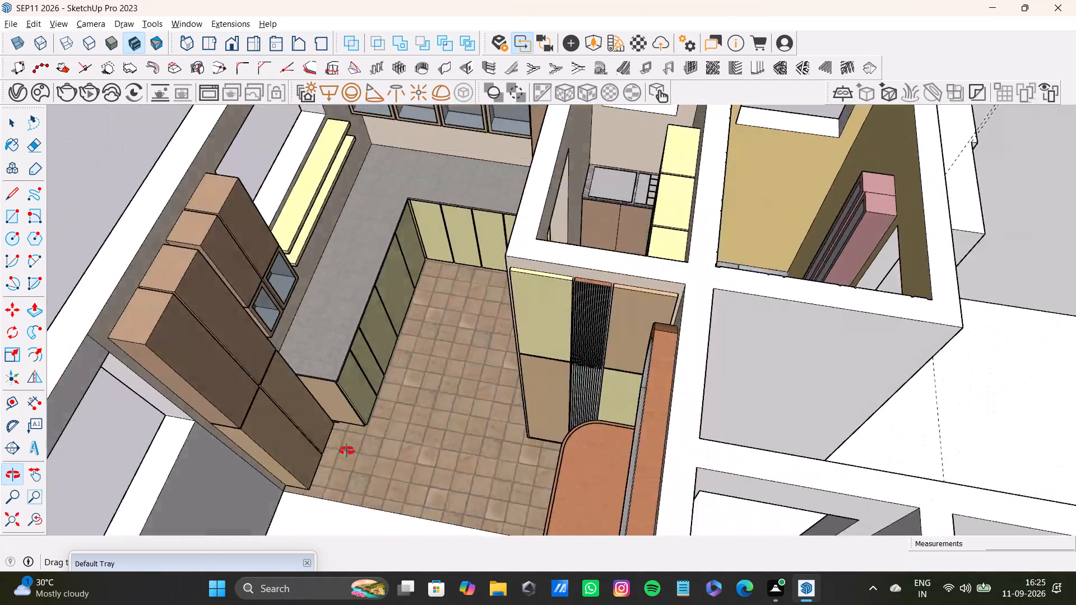
pyautogui.moveTo(347, 451); pyautogui.dragTo(344, 448, button='middle')
pyautogui.scroll(-3, 639, 313)
pyautogui.keyDown('shift'); pyautogui.moveTo(544, 269); pyautogui.dragTo(206, 318, button='middle'); pyautogui.keyUp('shift')
pyautogui.scroll(4, 401, 309)
pyautogui.keyDown('shift'); pyautogui.moveTo(456, 311); pyautogui.dragTo(349, 283, button='middle'); pyautogui.keyUp('shift')
pyautogui.scroll(-4, 355, 288)
pyautogui.moveTo(438, 305); pyautogui.dragTo(327, 348, button='middle')
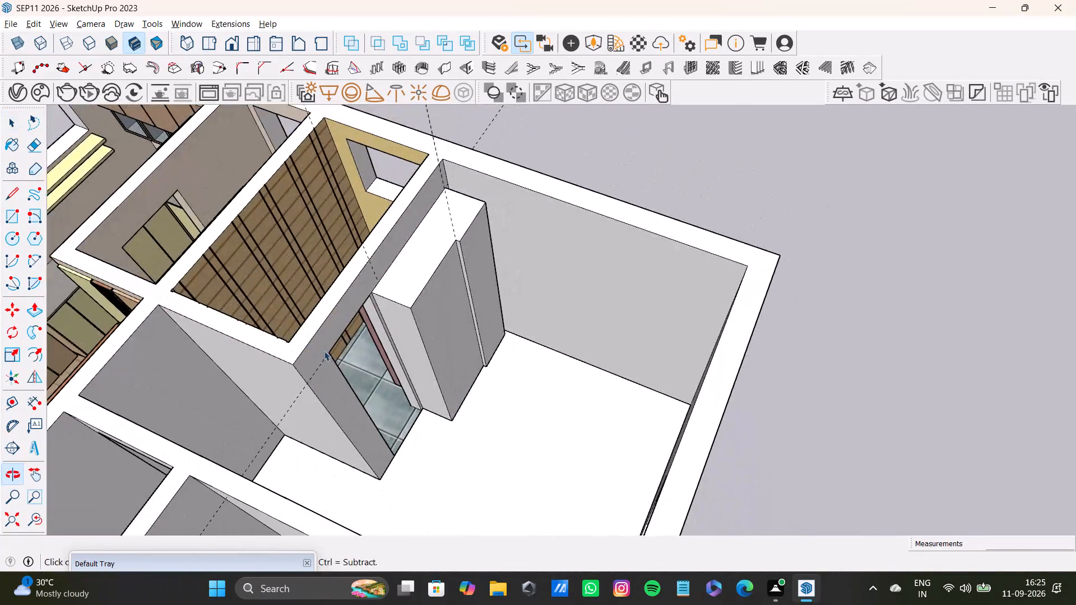
# Place a vertical guide on the bedroom's window wall, about 10" from the room's corner edge, using Tape Measure.
pyautogui.moveTo(324, 351); pyautogui.dragTo(548, 343, button='middle')
pyautogui.scroll(-3, 598, 331)
pyautogui.keyDown('shift'); pyautogui.moveTo(578, 327); pyautogui.dragTo(454, 349, button='middle'); pyautogui.keyUp('shift')
pyautogui.moveTo(405, 365); pyautogui.dragTo(596, 362, button='middle')
pyautogui.scroll(3, 610, 350)
pyautogui.moveTo(530, 390); pyautogui.dragTo(531, 334, button='middle')
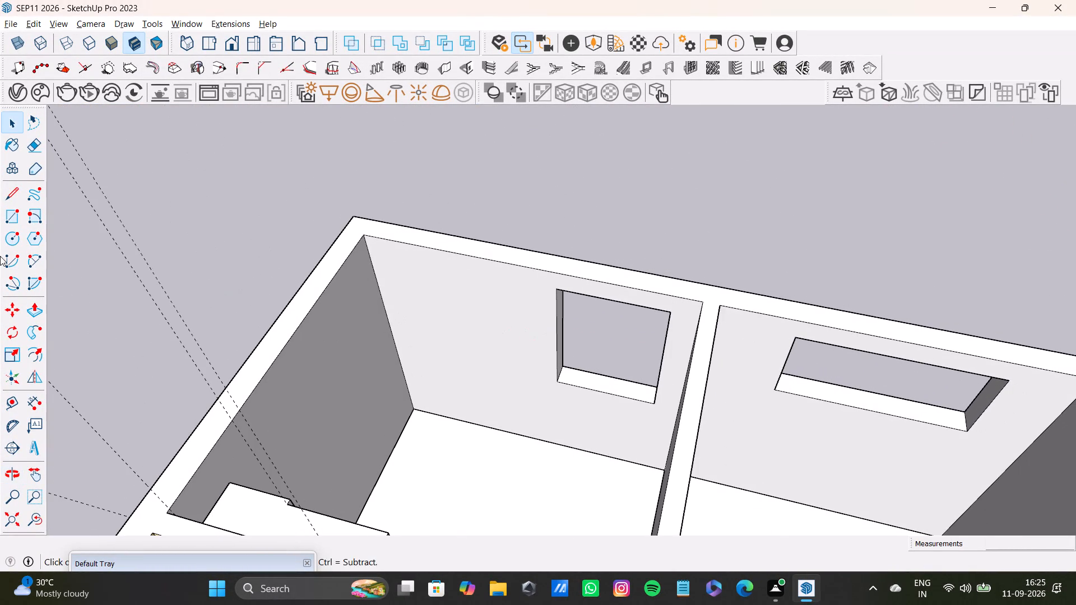
pyautogui.click(7, 399)
pyautogui.scroll(4, 394, 331)
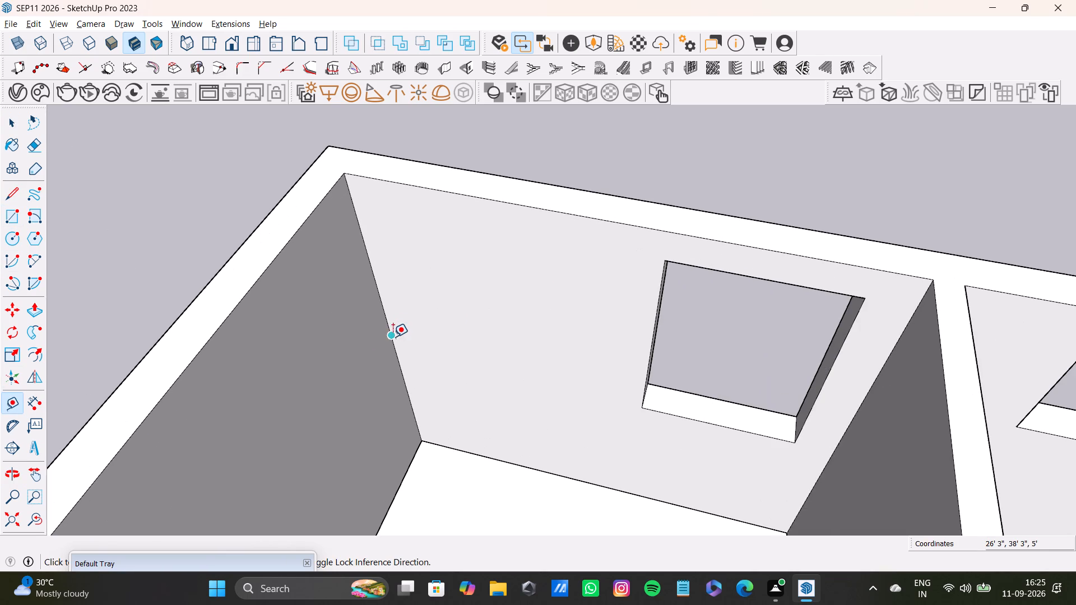
pyautogui.click(391, 340)
pyautogui.scroll(-2, 453, 352)
pyautogui.moveTo(427, 313); pyautogui.dragTo(369, 246, button='middle')
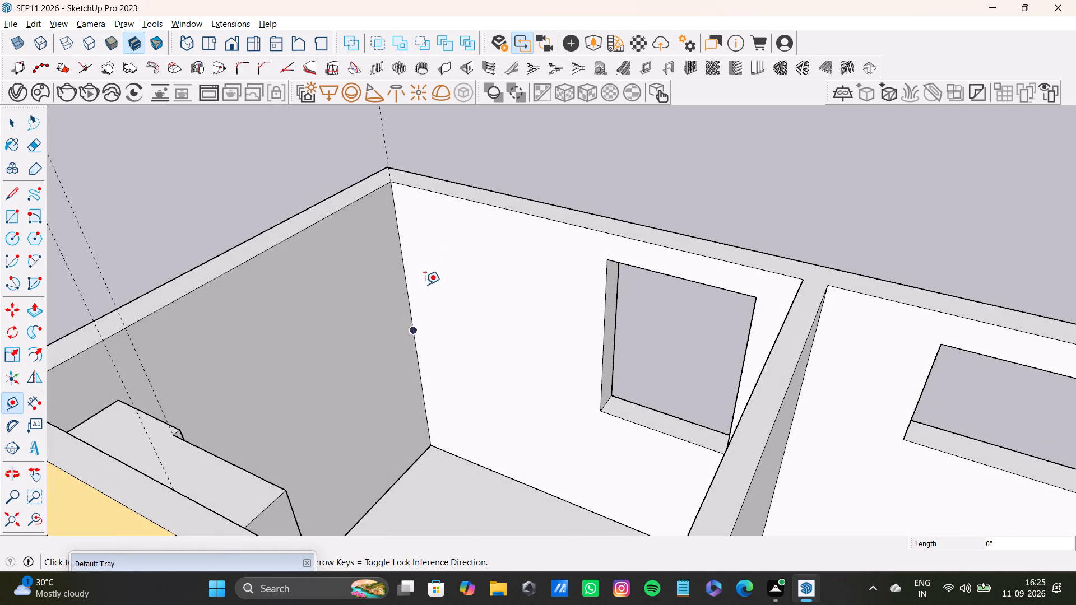
pyautogui.click(429, 291)
pyautogui.scroll(-3, 428, 321)
# Place a second vertical guide on the bedroom's window wall, about 3' 2" from the first guide towards the window.
pyautogui.click(432, 342)
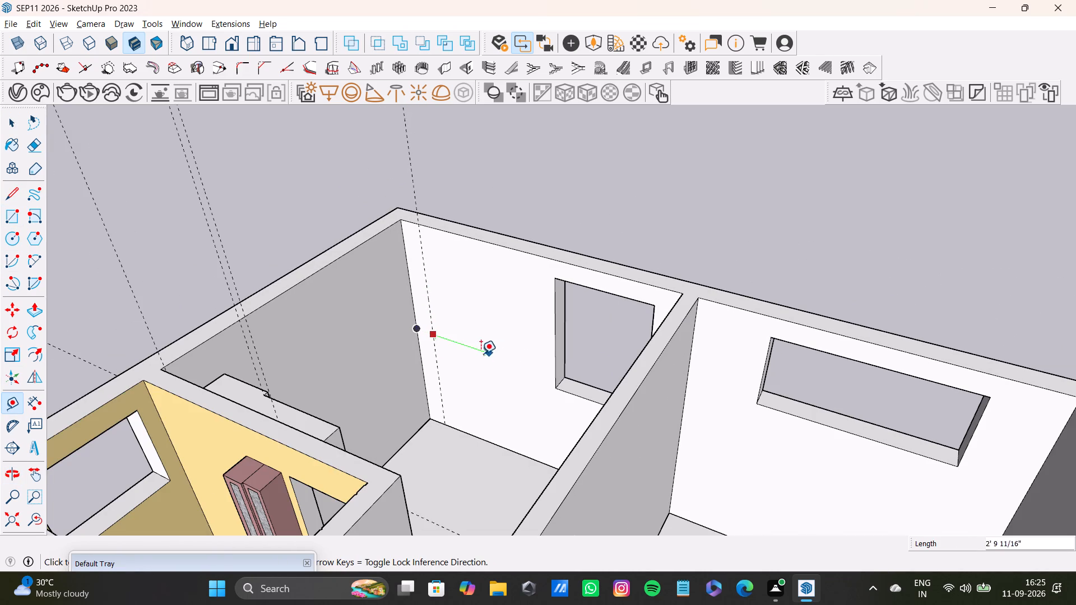
pyautogui.press('space')
pyautogui.write('t')
pyautogui.click(438, 362)
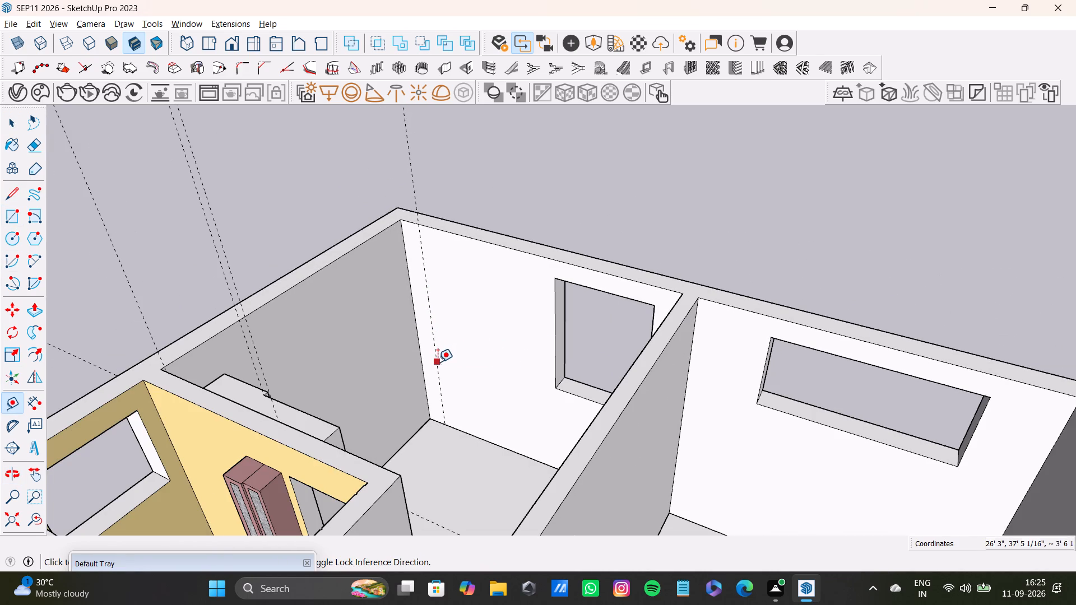
pyautogui.scroll(-3, 504, 379)
pyautogui.moveTo(504, 379); pyautogui.dragTo(580, 393, button='middle')
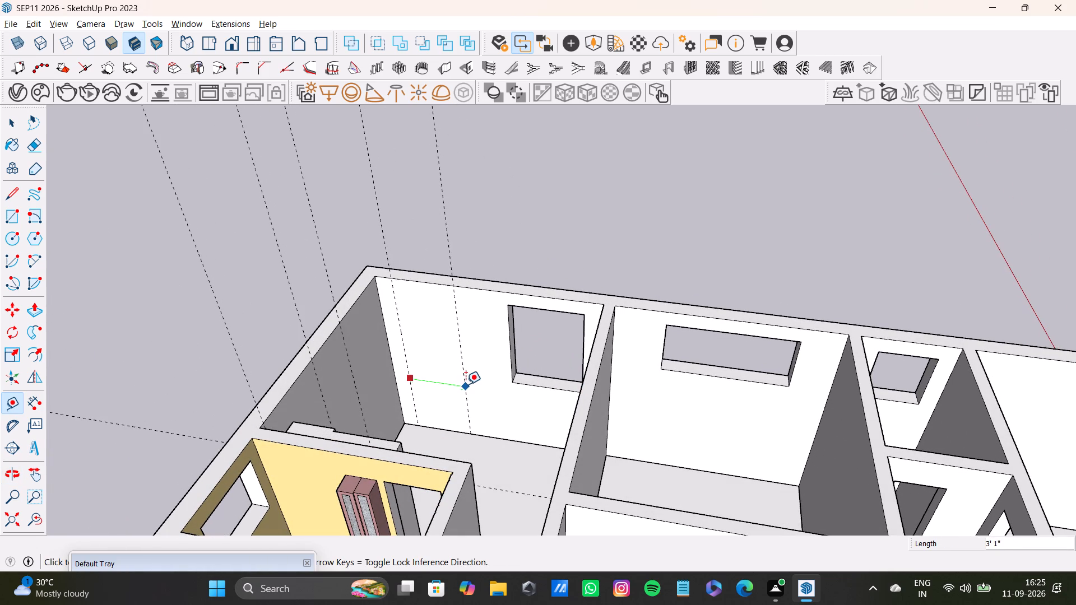
pyautogui.click(467, 384)
# Place a horizontal guide from the wall's top inner edge, level with the bedroom window opening's upper corner.
pyautogui.scroll(6, 405, 365)
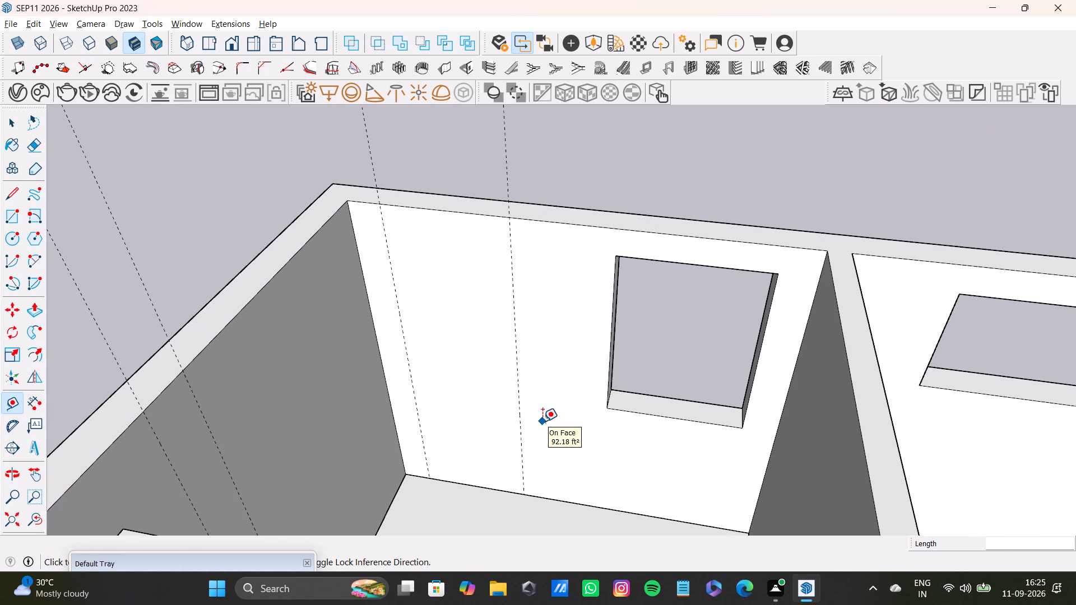
pyautogui.press('space')
pyautogui.press('t')
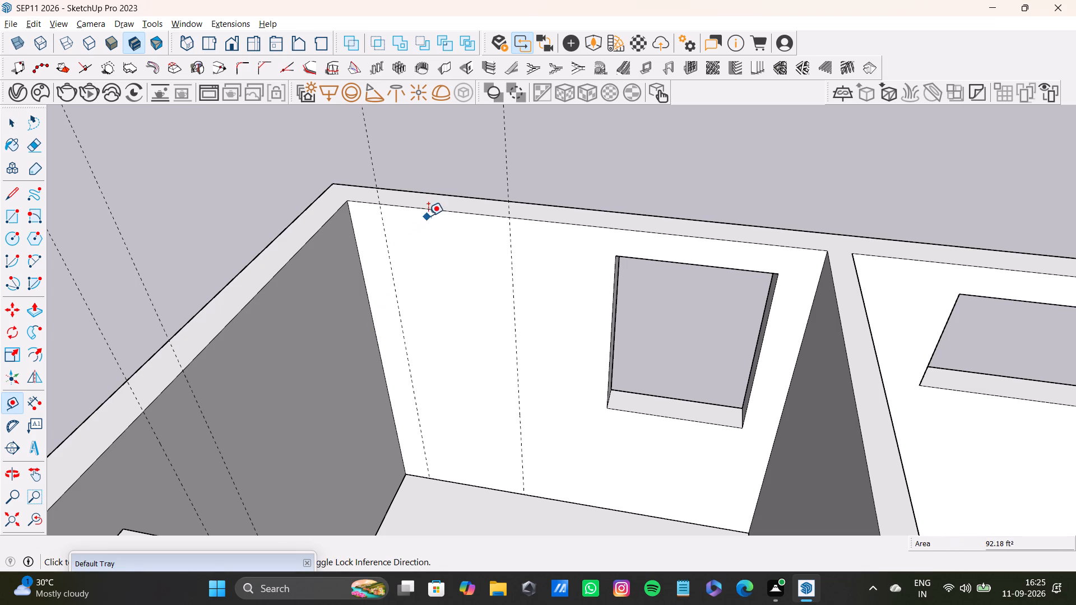
pyautogui.click(439, 210)
pyautogui.click(619, 259)
pyautogui.scroll(-4, 611, 267)
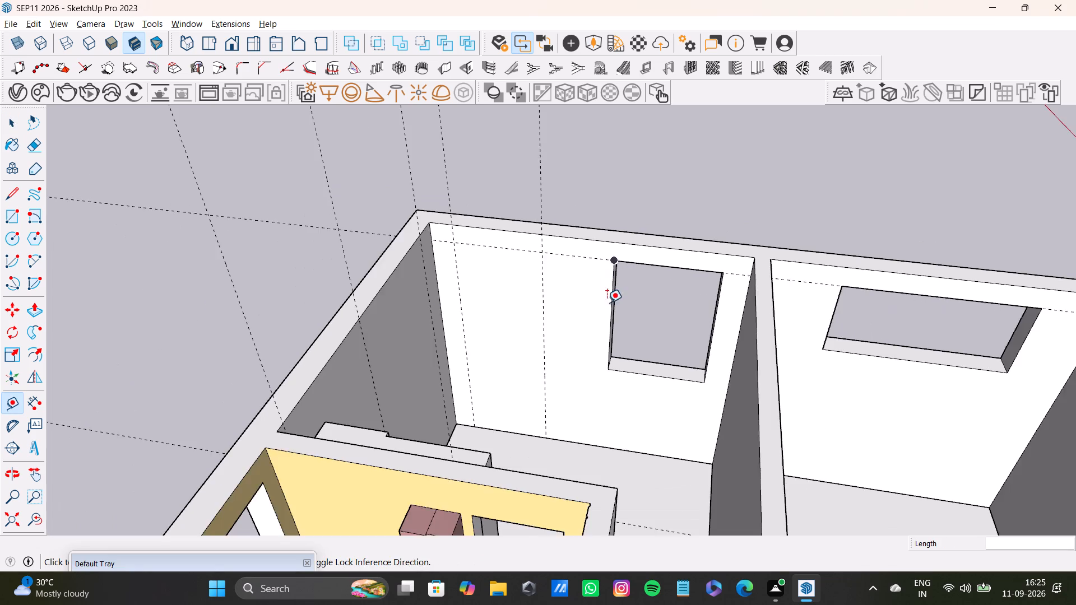
# Place a horizontal guide on the bedroom's window wall, offset slightly upward from its floor edge.
pyautogui.moveTo(607, 302); pyautogui.dragTo(243, 460, button='middle')
pyautogui.scroll(-8, 365, 328)
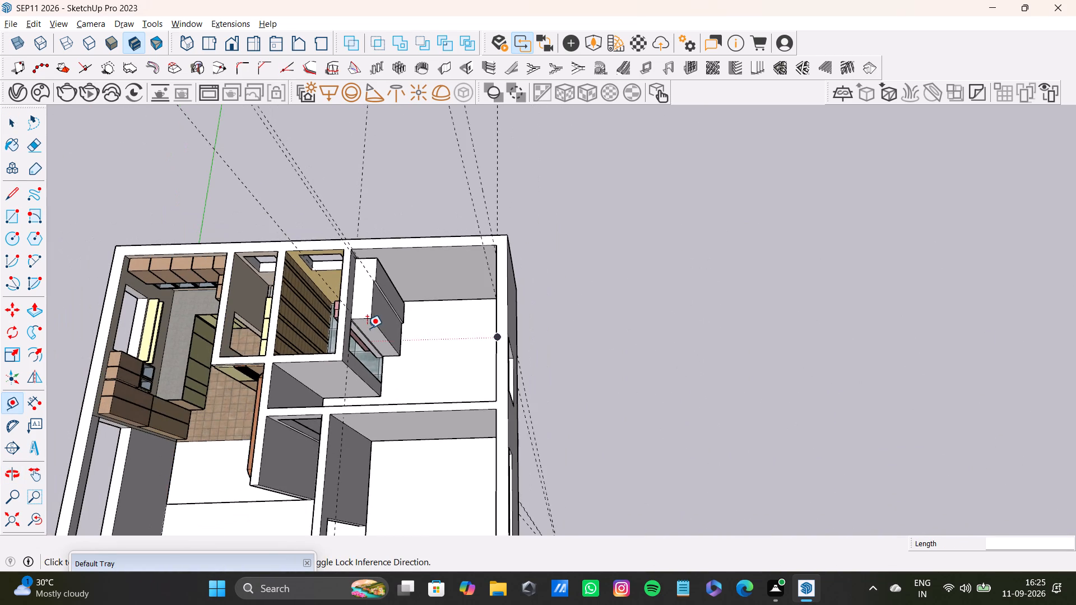
pyautogui.keyDown('shift'); pyautogui.moveTo(367, 328); pyautogui.dragTo(375, 273, button='middle'); pyautogui.keyUp('shift')
pyautogui.scroll(3, 375, 273)
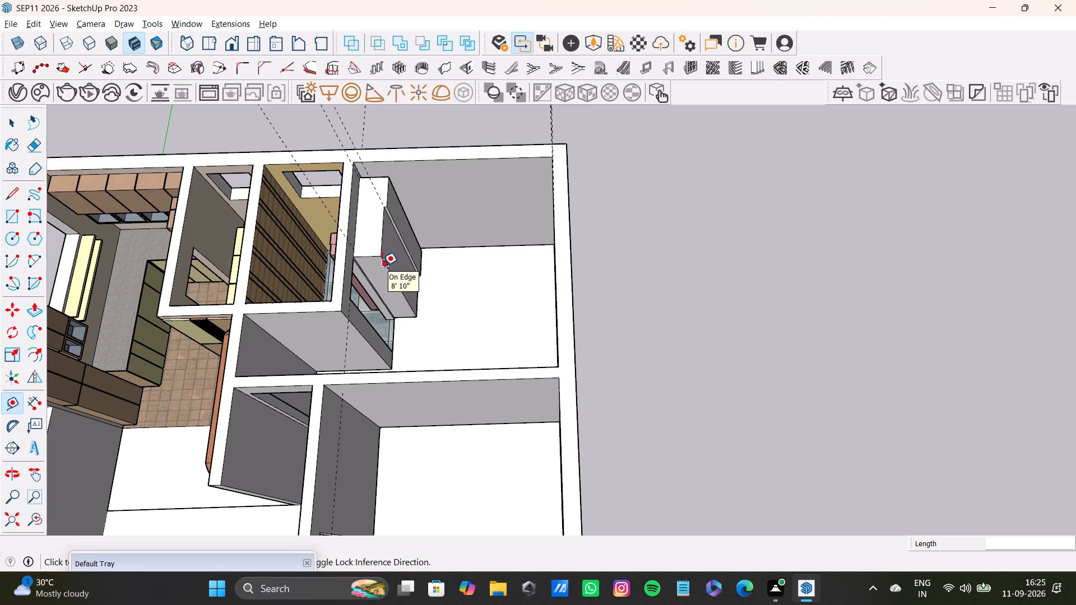
pyautogui.scroll(-4, 392, 269)
pyautogui.moveTo(397, 286); pyautogui.dragTo(580, 253, button='middle')
pyautogui.scroll(4, 383, 366)
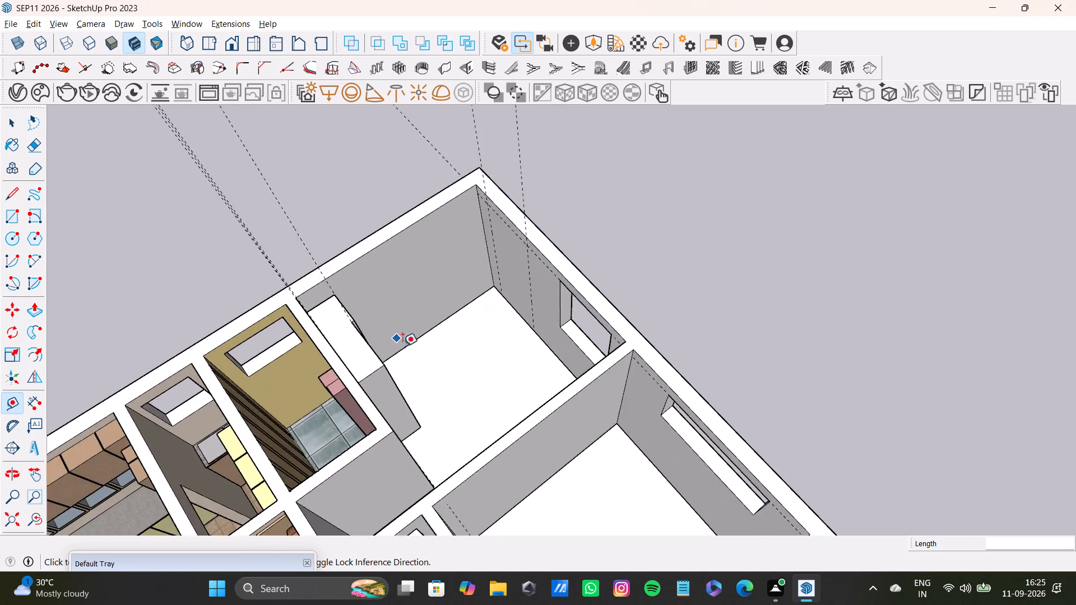
pyautogui.scroll(3, 402, 346)
pyautogui.moveTo(431, 343); pyautogui.dragTo(579, 311, button='middle')
pyautogui.scroll(9, 484, 315)
pyautogui.click(452, 336)
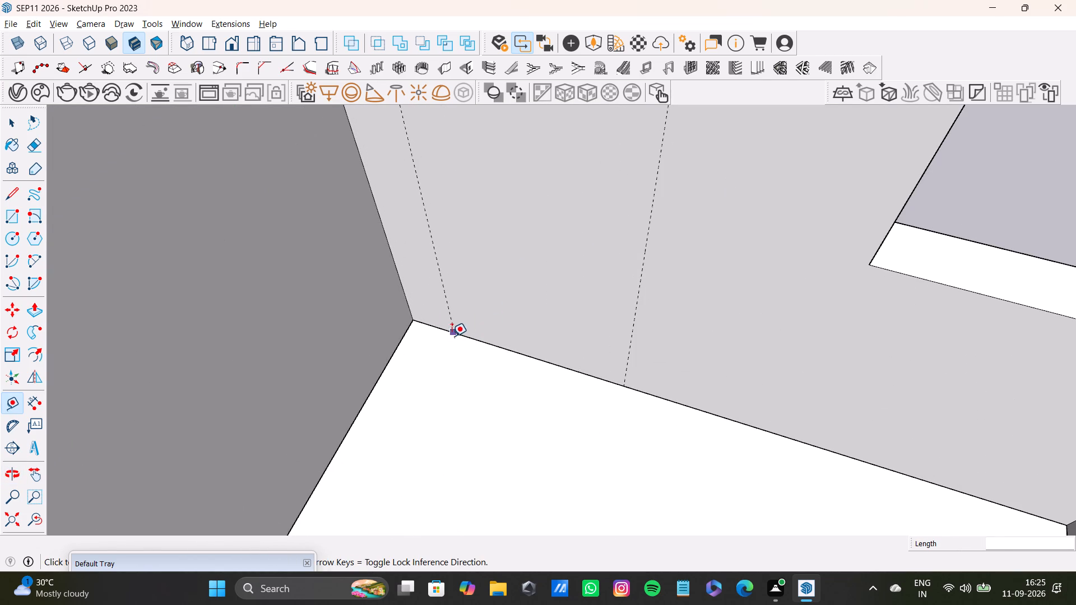
pyautogui.click(415, 308)
pyautogui.scroll(-12, 410, 315)
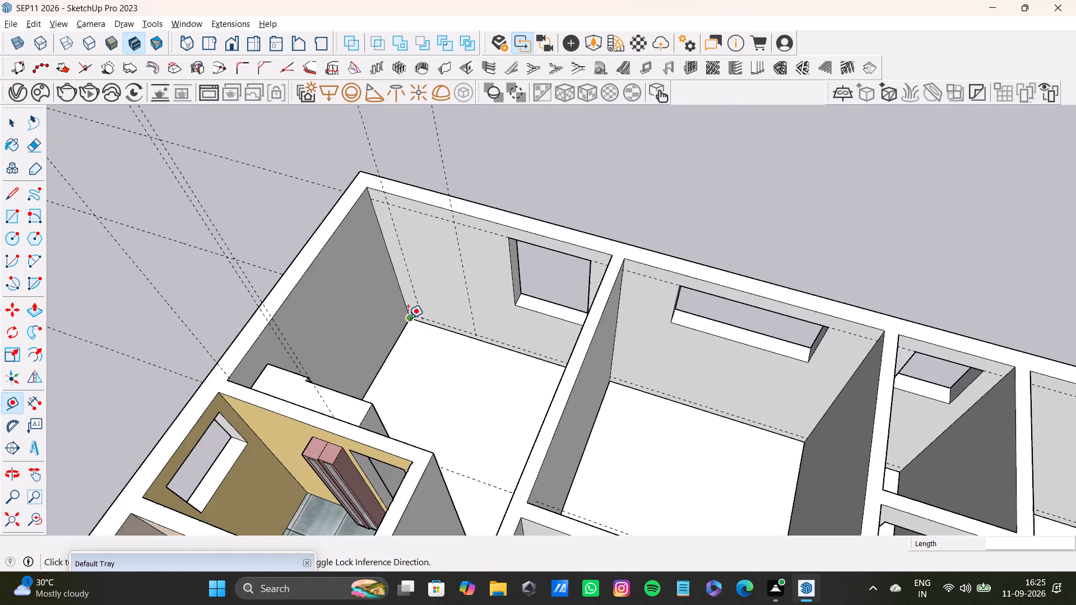
pyautogui.moveTo(425, 330); pyautogui.dragTo(573, 243, button='middle')
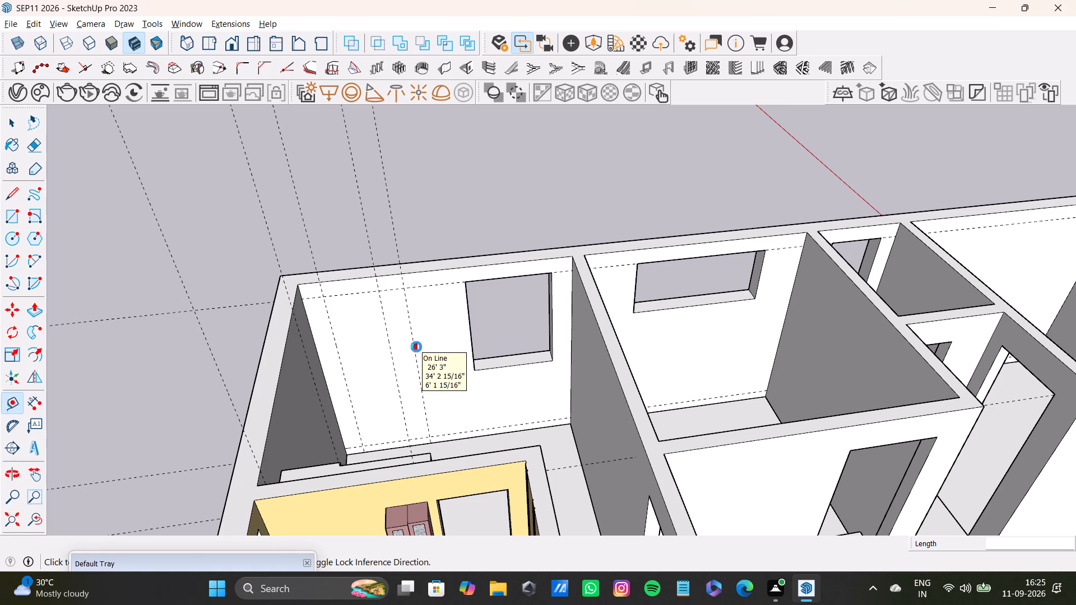
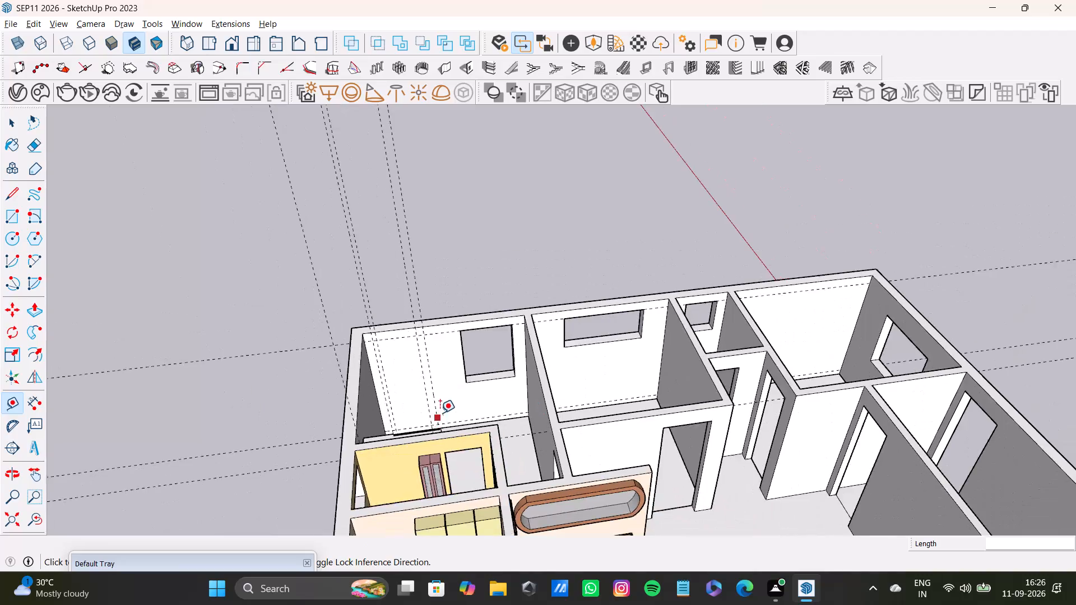
# Place two more vertical guides on the bedroom's window wall, one about 2 3/8" from the corner-side guide, one just beyond the window-side guide.
pyautogui.keyDown('shift'); pyautogui.scroll(12, 449, 403); pyautogui.keyUp('shift')
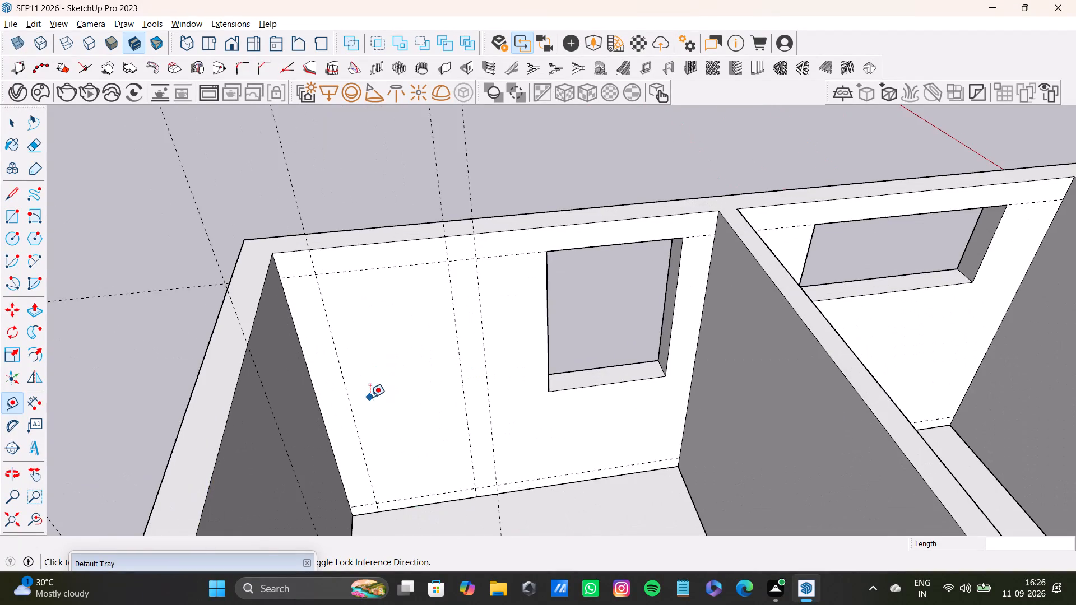
pyautogui.moveTo(369, 398); pyautogui.dragTo(331, 403, button='middle')
pyautogui.scroll(6, 329, 336)
pyautogui.click(346, 361)
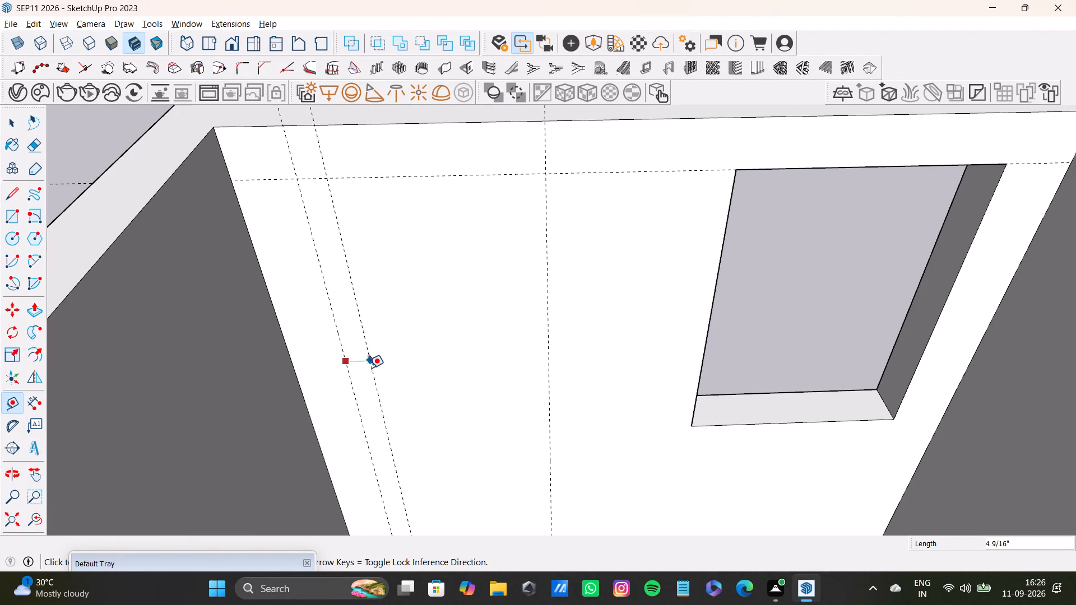
pyautogui.scroll(-3, 354, 368)
pyautogui.moveTo(402, 411); pyautogui.dragTo(365, 407, button='middle')
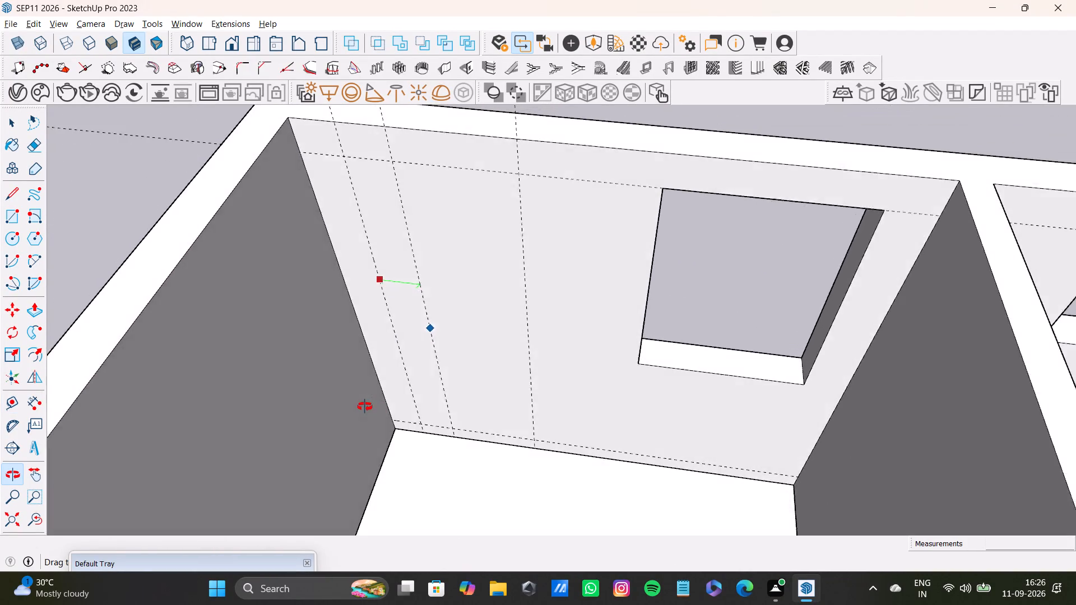
pyautogui.moveTo(365, 407); pyautogui.dragTo(355, 409, button='middle')
pyautogui.scroll(5, 385, 393)
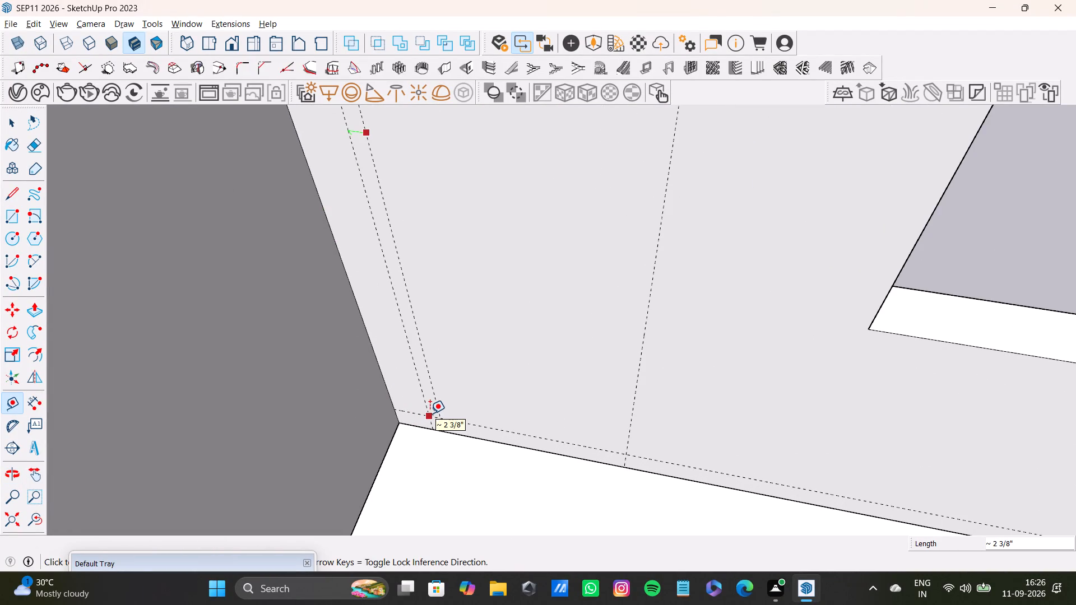
pyautogui.click(430, 413)
pyautogui.click(630, 443)
pyautogui.click(644, 445)
# Draw a tall rectangle on the window wall between the two inner vertical guides, spanning the upper and lower horizontal guides.
pyautogui.scroll(-6, 626, 445)
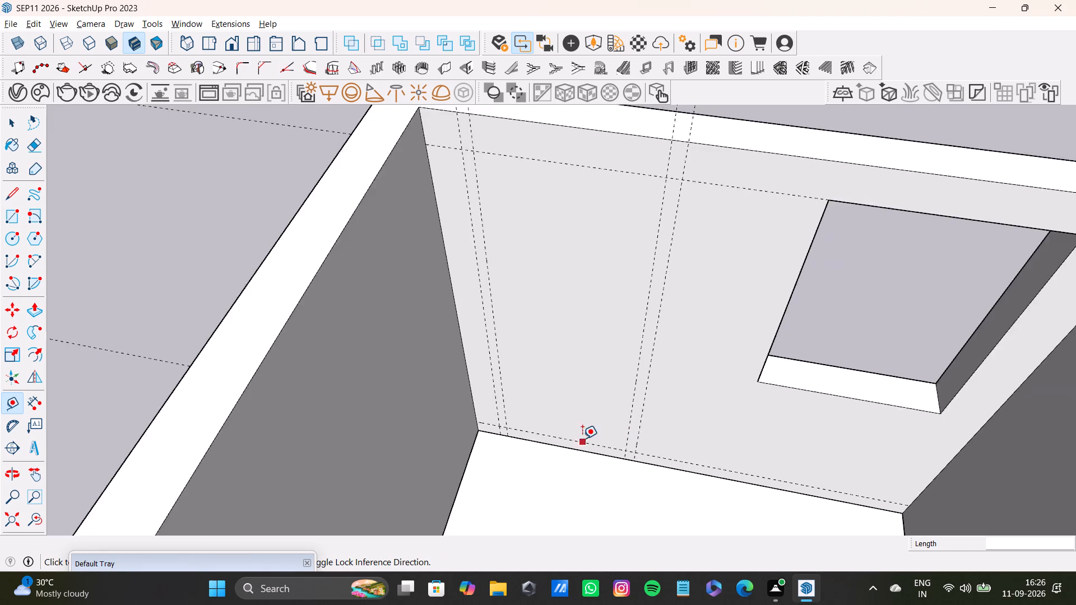
pyautogui.scroll(-2, 582, 439)
pyautogui.keyDown('shift'); pyautogui.moveTo(584, 430); pyautogui.dragTo(507, 489, button='middle'); pyautogui.keyUp('shift')
pyautogui.press('r')
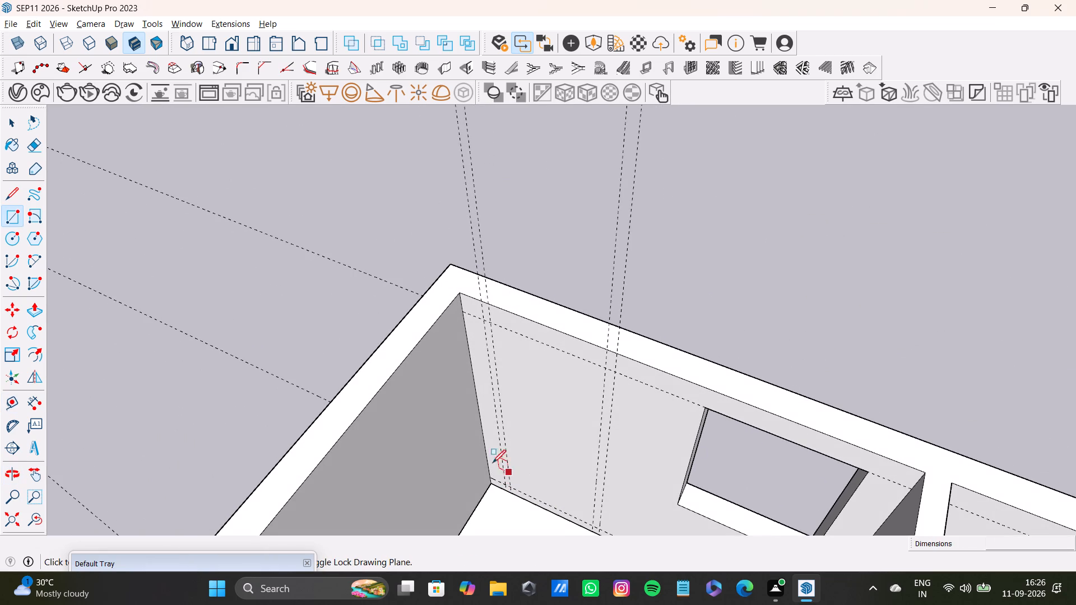
pyautogui.scroll(7, 492, 375)
pyautogui.click(480, 310)
pyautogui.scroll(-3, 562, 428)
pyautogui.keyDown('shift'); pyautogui.moveTo(596, 455); pyautogui.dragTo(581, 313, button='middle'); pyautogui.keyUp('shift')
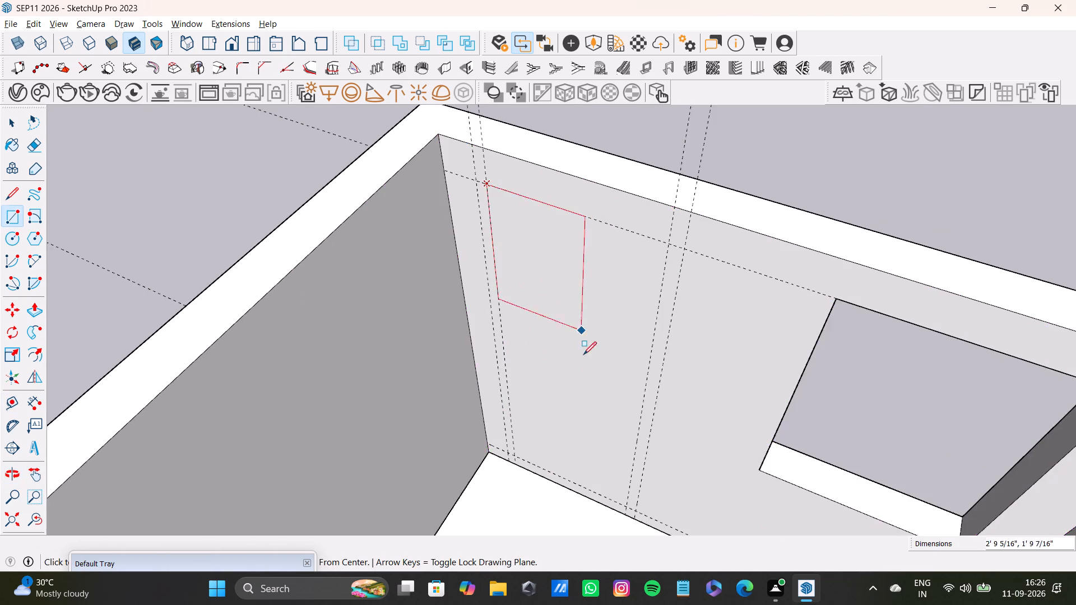
pyautogui.scroll(-2, 594, 419)
pyautogui.moveTo(607, 454); pyautogui.dragTo(606, 360, button='middle')
pyautogui.scroll(3, 604, 380)
pyautogui.click(628, 424)
# Offset the new rectangle's outline inward by about 2 11/16" to form a frame border.
pyautogui.scroll(-2, 605, 412)
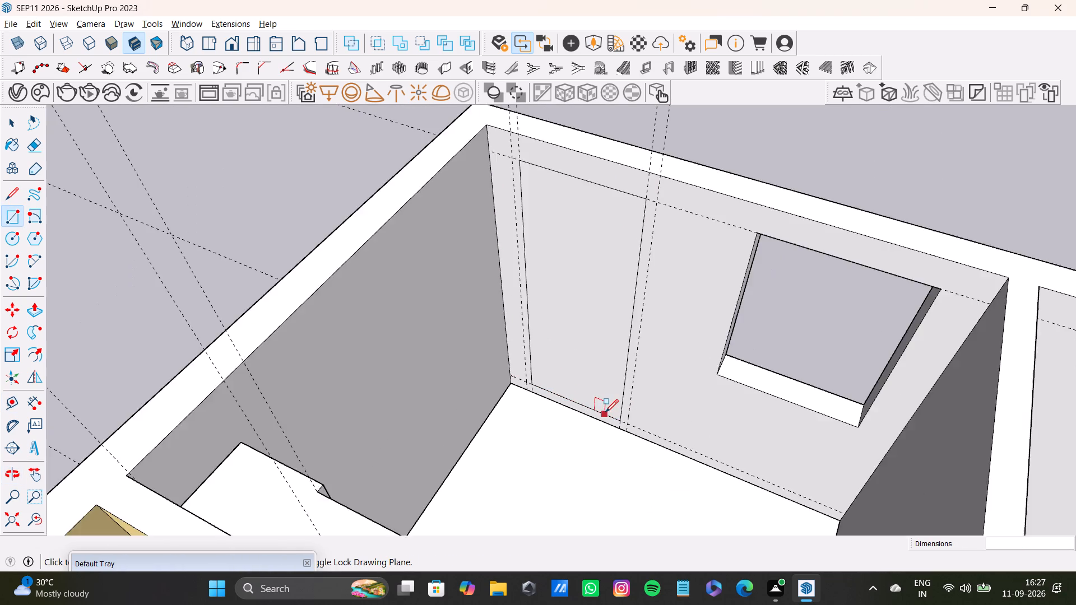
pyautogui.scroll(-5, 605, 412)
pyautogui.moveTo(600, 400); pyautogui.dragTo(573, 440, button='middle')
pyautogui.scroll(3, 585, 353)
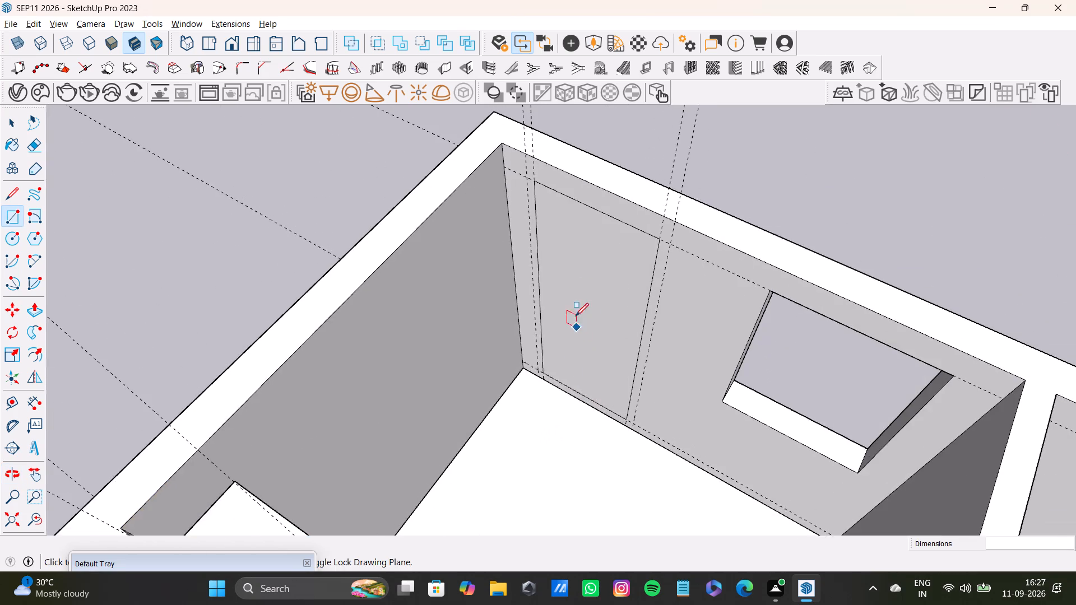
pyautogui.keyDown('shift'); pyautogui.moveTo(574, 310); pyautogui.dragTo(517, 477, button='middle'); pyautogui.keyUp('shift')
pyautogui.moveTo(520, 469); pyautogui.dragTo(676, 406, button='middle')
pyautogui.scroll(3, 634, 391)
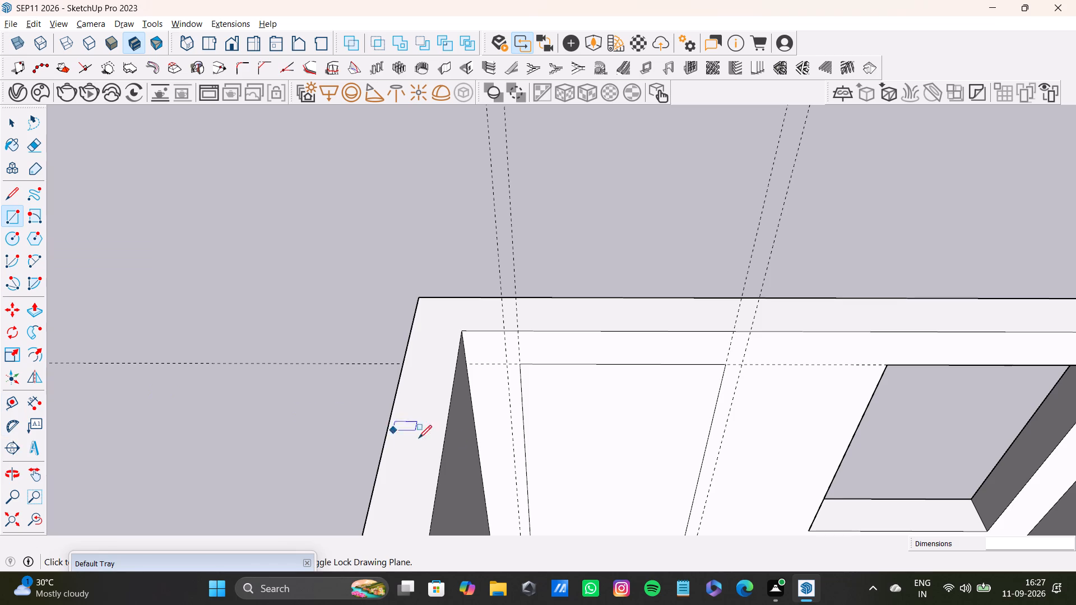
pyautogui.scroll(-4, 527, 457)
pyautogui.keyDown('shift'); pyautogui.moveTo(523, 440); pyautogui.dragTo(420, 336, button='middle'); pyautogui.keyUp('shift')
pyautogui.scroll(4, 462, 355)
pyautogui.moveTo(526, 391); pyautogui.dragTo(507, 494, button='middle')
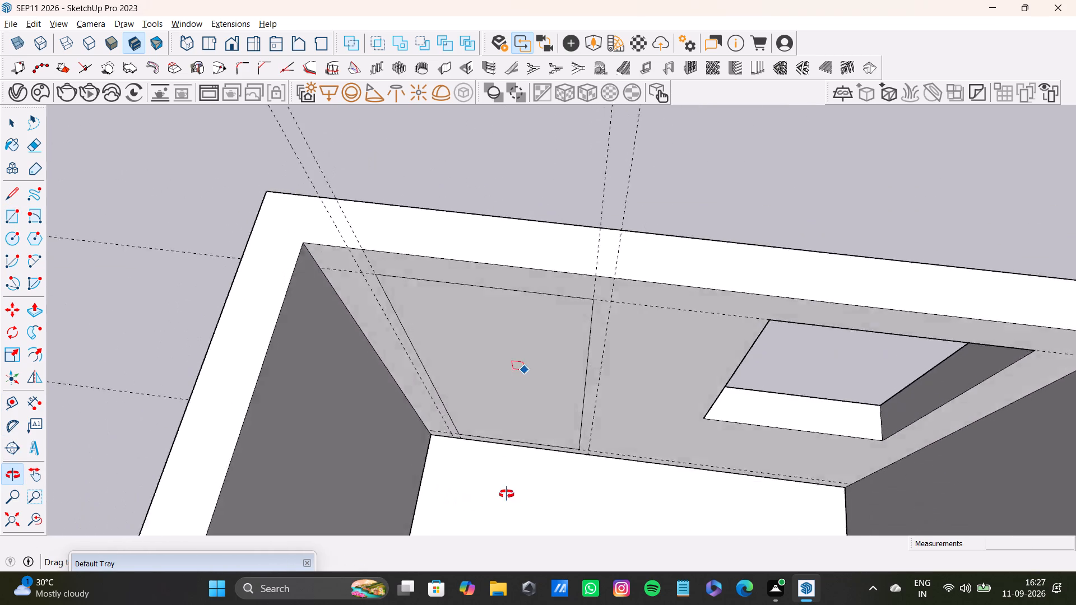
pyautogui.moveTo(507, 494); pyautogui.dragTo(502, 405, button='middle')
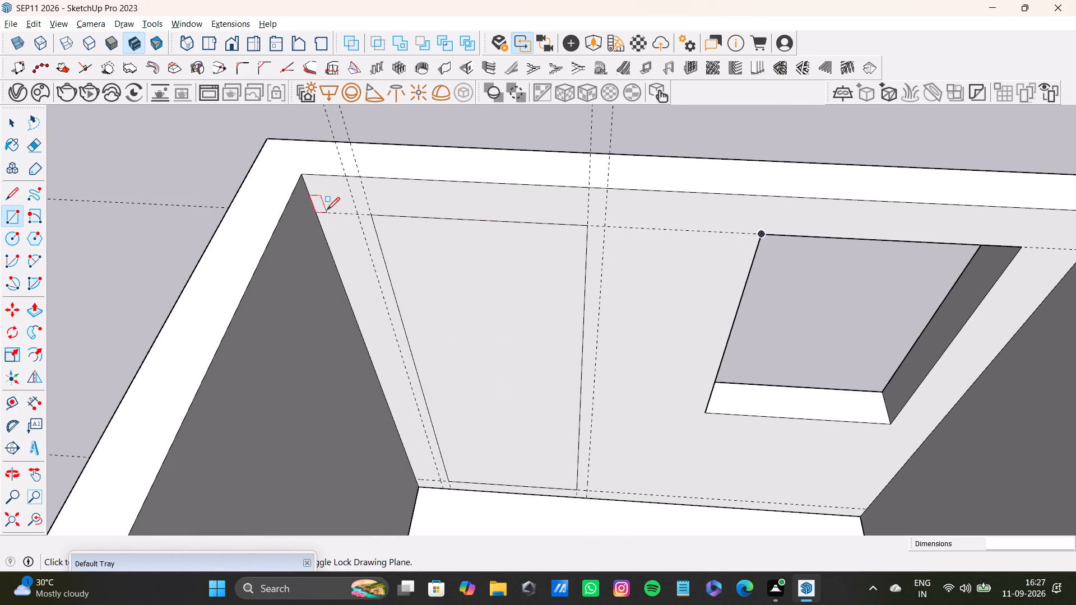
pyautogui.press('space')
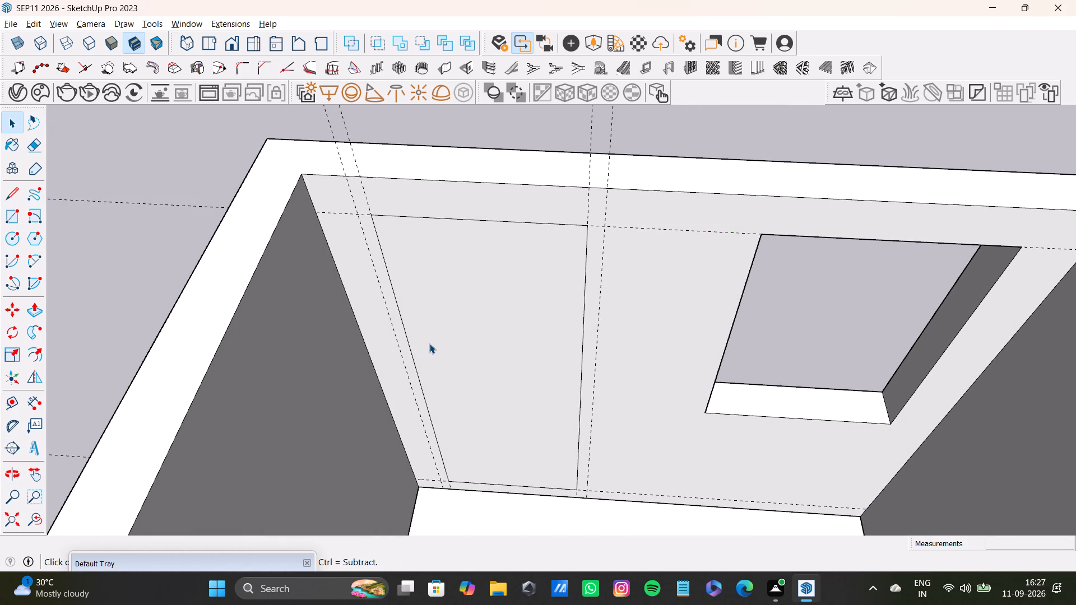
pyautogui.click(429, 343)
pyautogui.press('f')
pyautogui.click(452, 337)
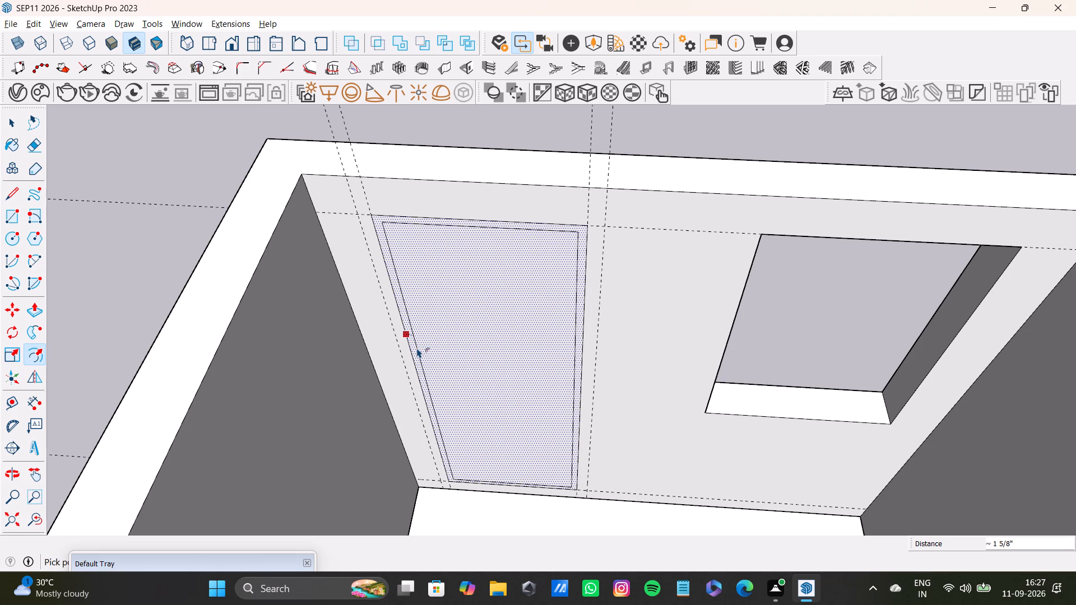
pyautogui.click(421, 345)
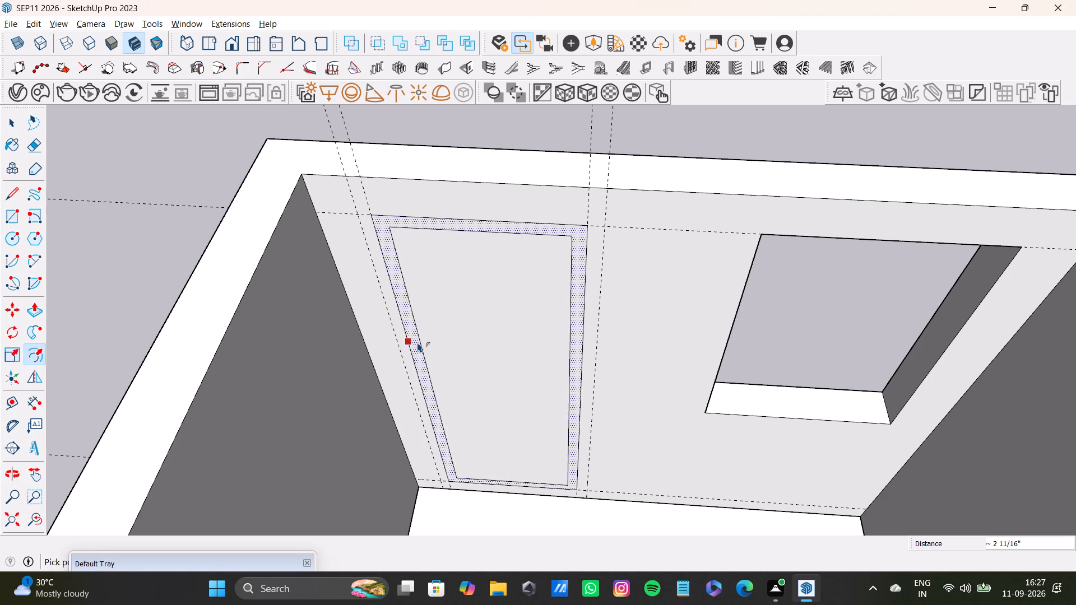
# Draw short lines from the inner outline's two upper corners to the frame's outer edges, separating the top strip from the sides.
pyautogui.press('l')
pyautogui.scroll(9, 363, 229)
pyautogui.click(410, 220)
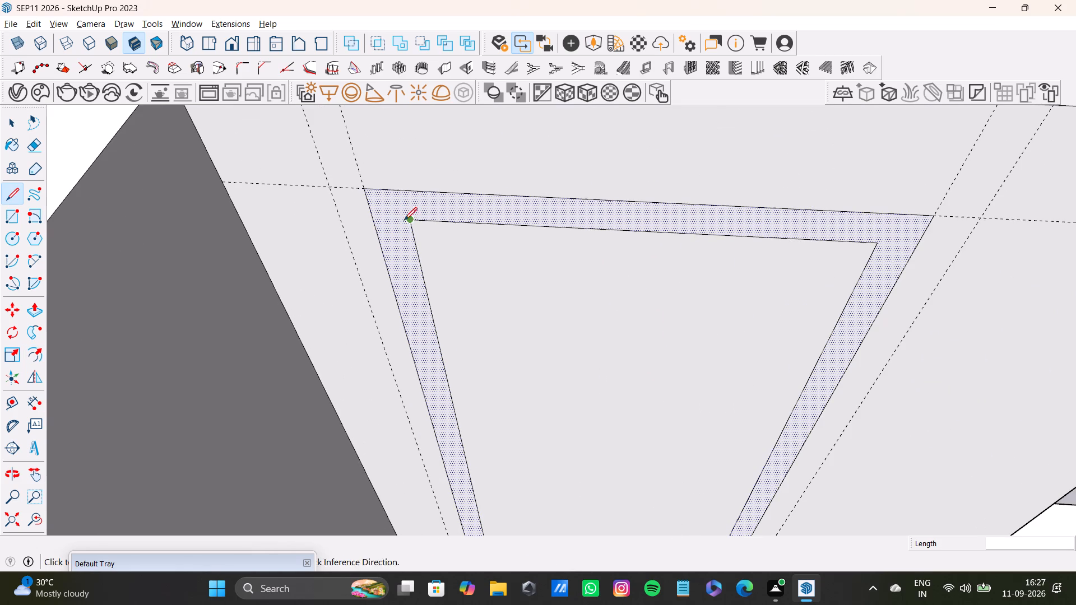
pyautogui.click(374, 220)
pyautogui.click(873, 246)
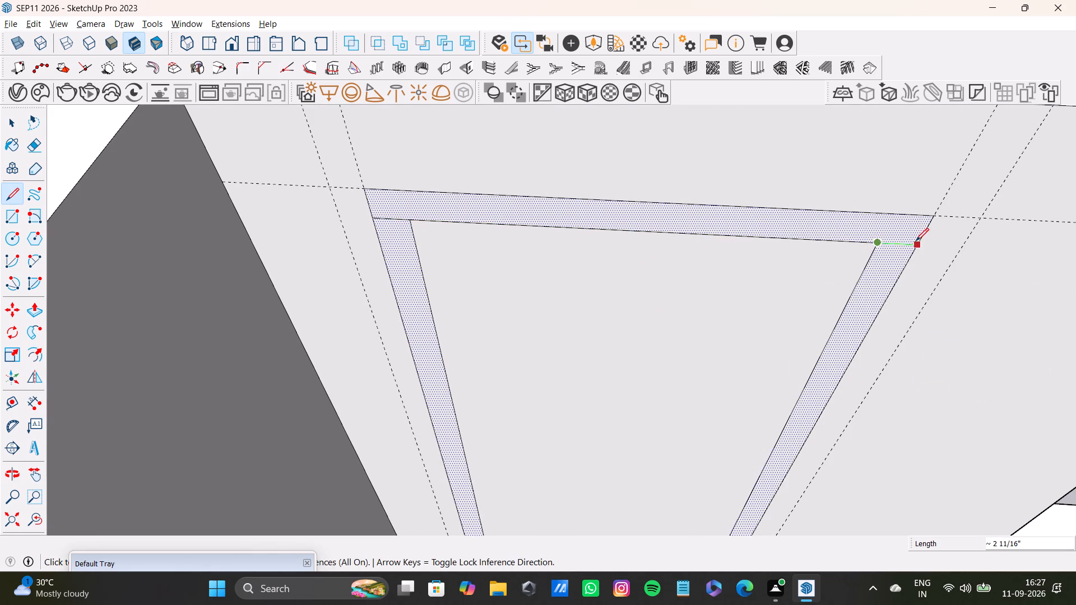
pyautogui.click(917, 241)
pyautogui.press('space')
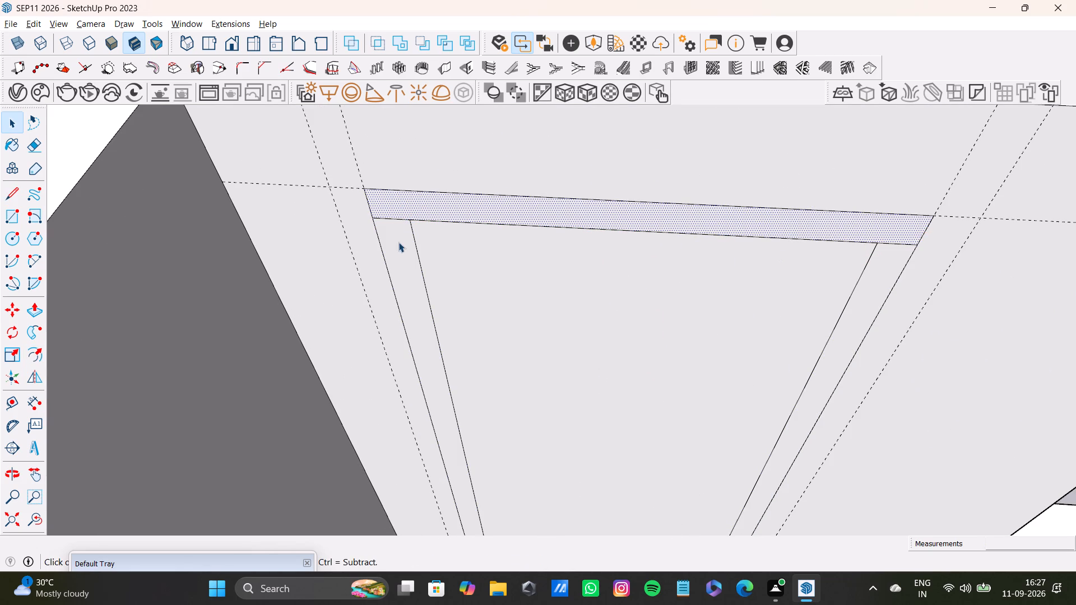
# Push/Pull the frame's top strip out from the wall by 8 5/16", and then by a further 1' 5 1/4".
pyautogui.click(399, 203)
pyautogui.press('p')
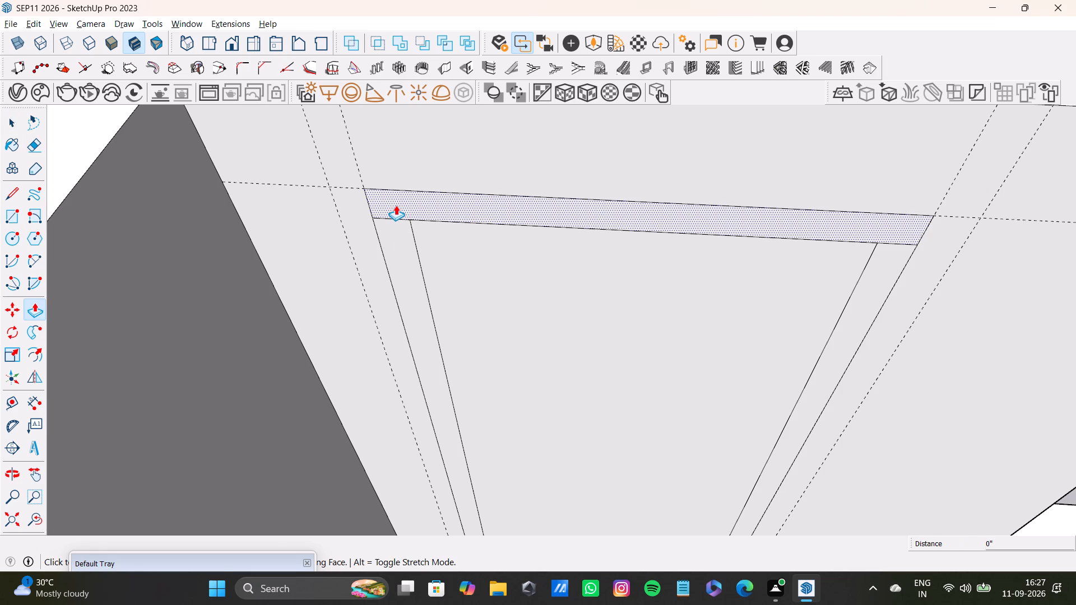
pyautogui.moveTo(396, 205); pyautogui.dragTo(389, 315)
pyautogui.scroll(-2, 398, 318)
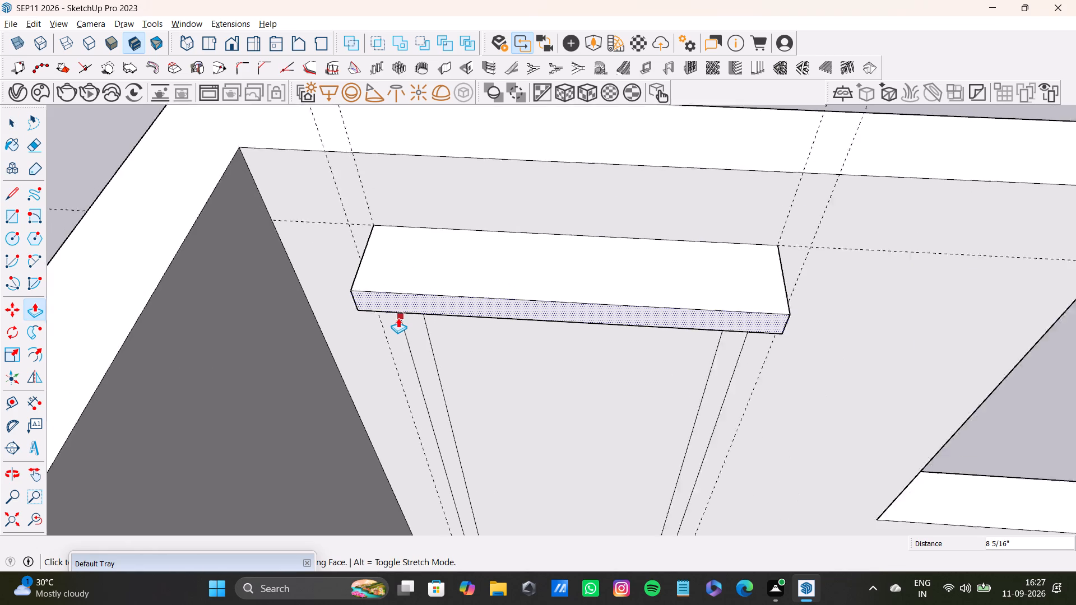
pyautogui.scroll(-14, 398, 318)
pyautogui.moveTo(543, 391); pyautogui.dragTo(363, 355, button='middle')
pyautogui.scroll(6, 387, 319)
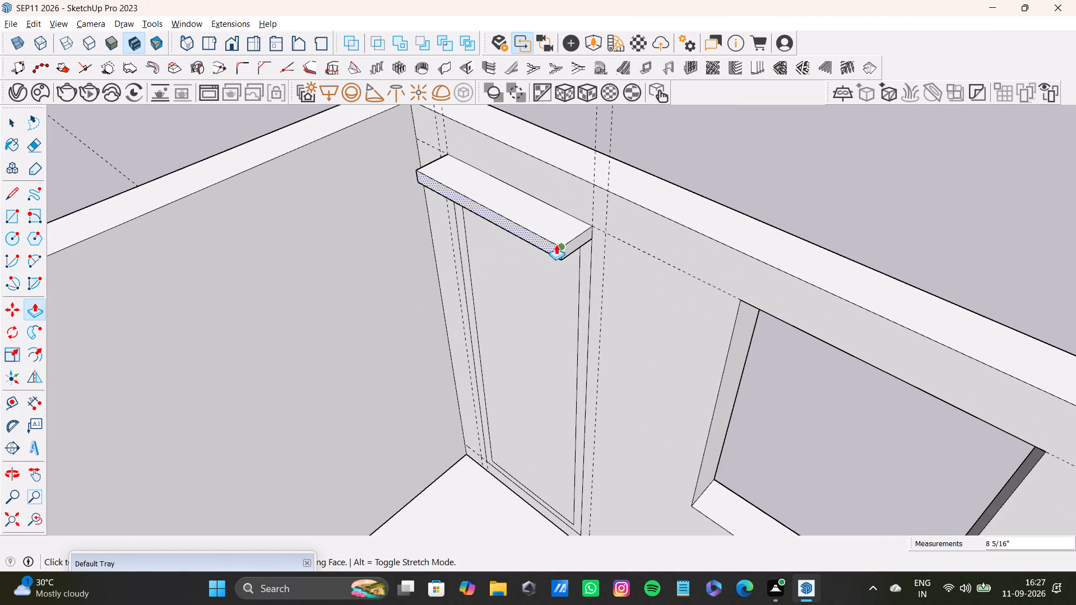
pyautogui.moveTo(551, 248); pyautogui.dragTo(471, 278)
# Pull the frame's connected side and bottom border out from the wall by a few inches beneath the projecting top.
pyautogui.scroll(-7, 437, 290)
pyautogui.moveTo(435, 329); pyautogui.dragTo(560, 226, button='middle')
pyautogui.scroll(6, 411, 322)
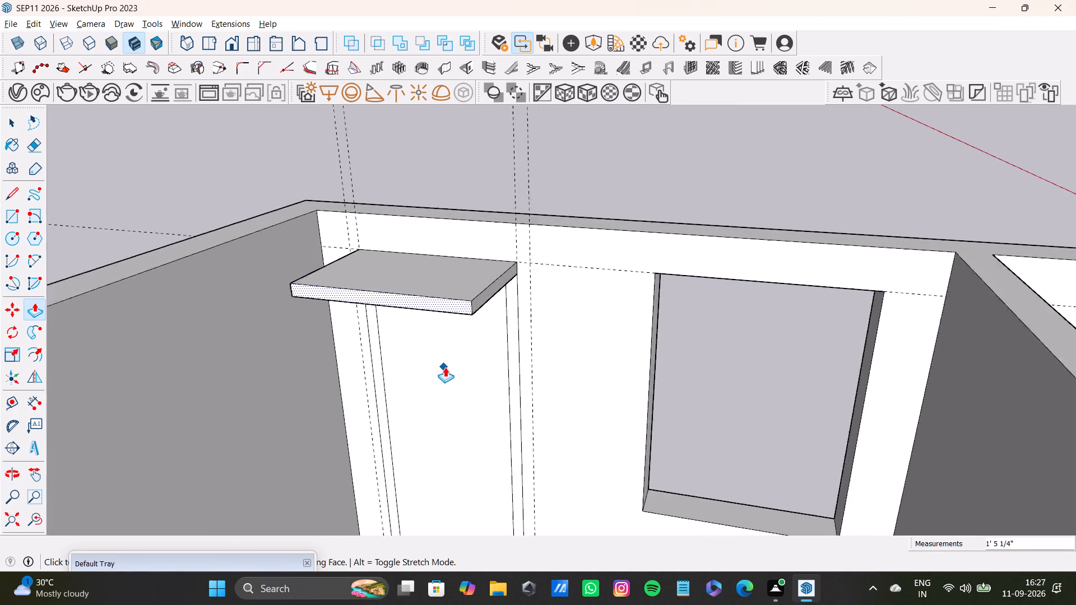
pyautogui.scroll(1, 445, 367)
pyautogui.keyDown('shift'); pyautogui.moveTo(450, 367); pyautogui.dragTo(488, 246, button='middle'); pyautogui.keyUp('shift')
pyautogui.moveTo(396, 283); pyautogui.dragTo(340, 361, button='middle')
pyautogui.scroll(-15, 518, 245)
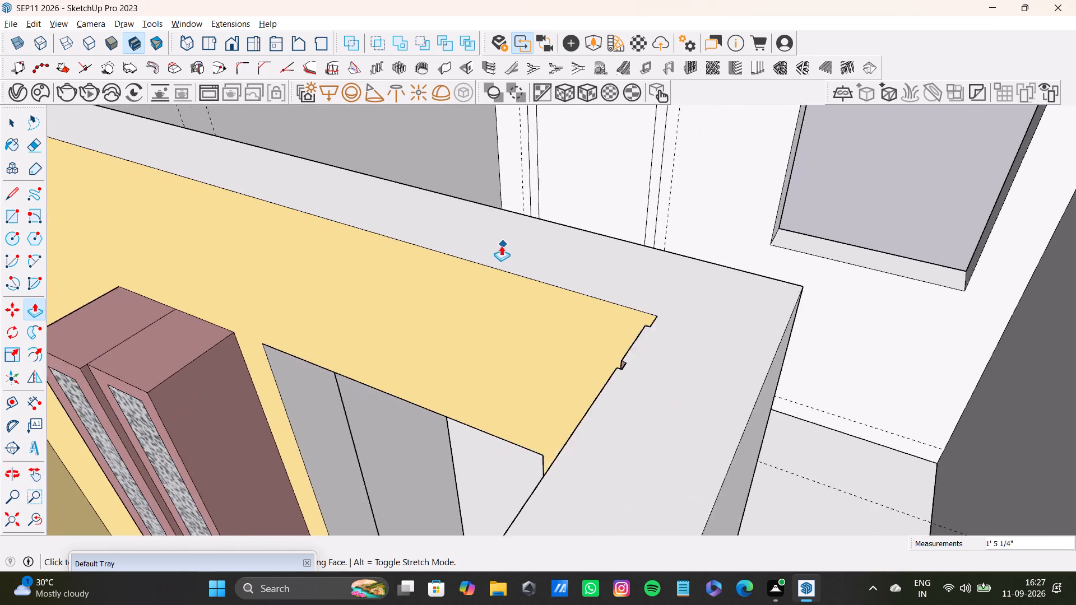
pyautogui.scroll(-5, 501, 245)
pyautogui.moveTo(505, 245); pyautogui.dragTo(428, 421, button='middle')
pyautogui.scroll(2, 505, 341)
pyautogui.keyDown('shift'); pyautogui.moveTo(506, 314); pyautogui.dragTo(435, 441, button='middle'); pyautogui.keyUp('shift')
pyautogui.scroll(2, 472, 402)
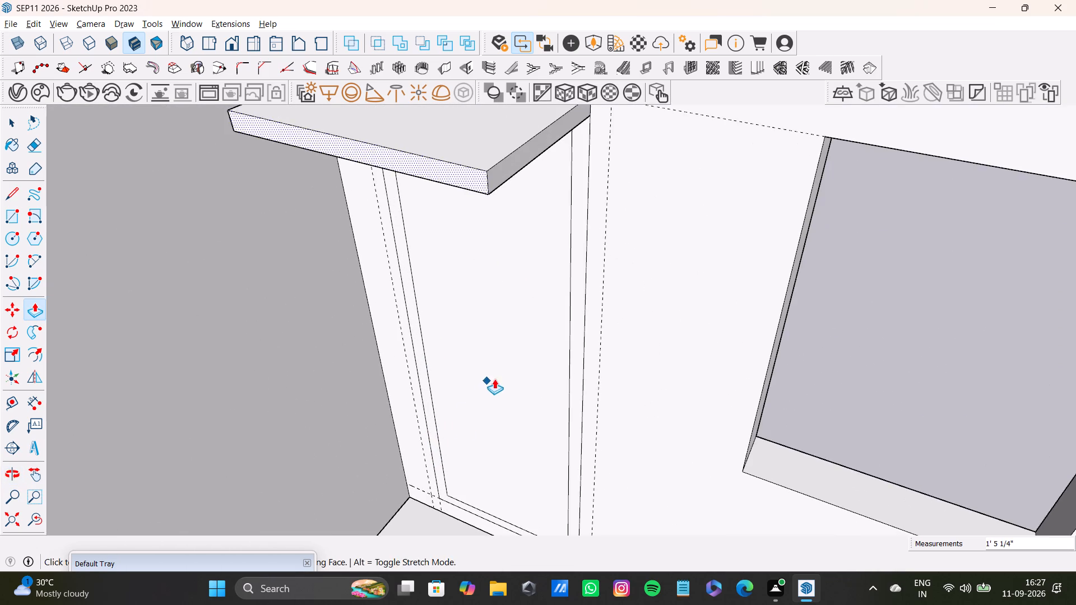
pyautogui.moveTo(497, 378); pyautogui.dragTo(520, 378, button='middle')
pyautogui.press('space')
pyautogui.click(572, 348)
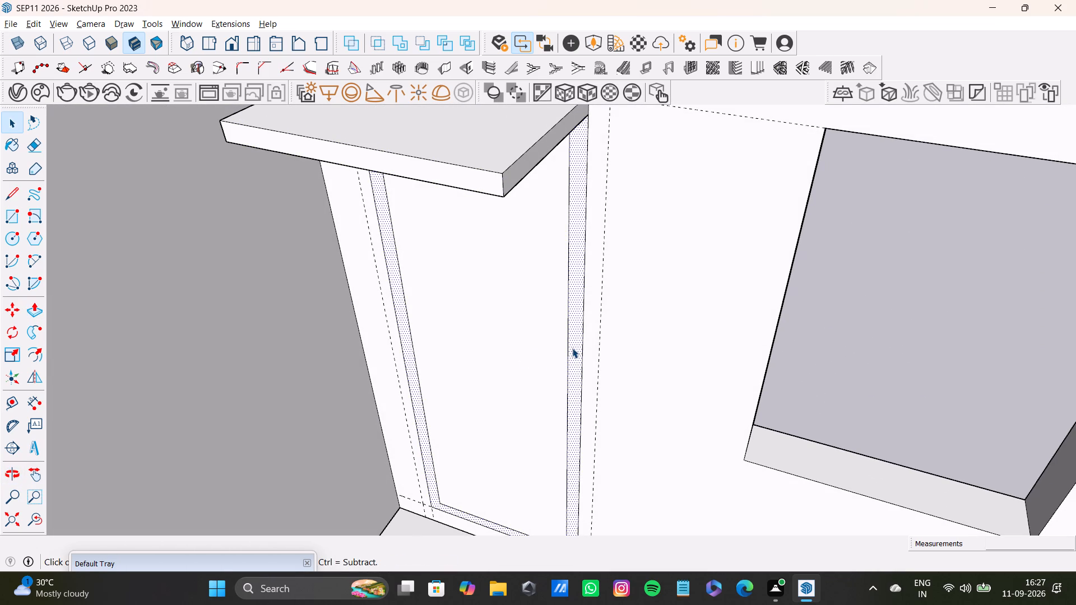
pyautogui.press('p')
pyautogui.moveTo(574, 351); pyautogui.dragTo(569, 361)
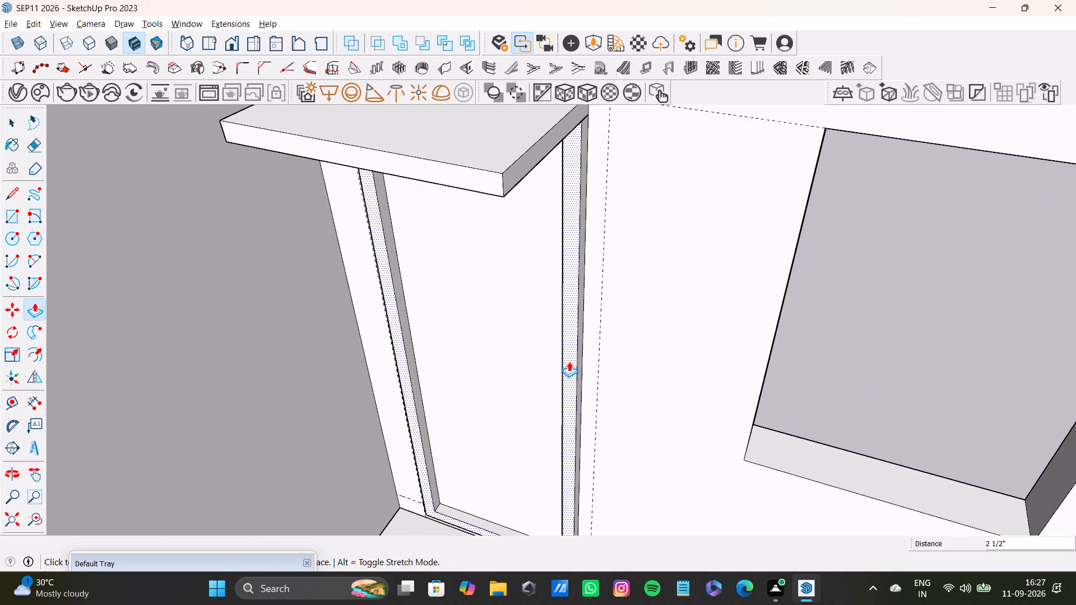
pyautogui.moveTo(569, 361); pyautogui.dragTo(565, 365)
# Push the projecting top's front face back towards the wall by 3 11/16".
pyautogui.scroll(-6, 562, 366)
pyautogui.moveTo(546, 383); pyautogui.dragTo(637, 374, button='middle')
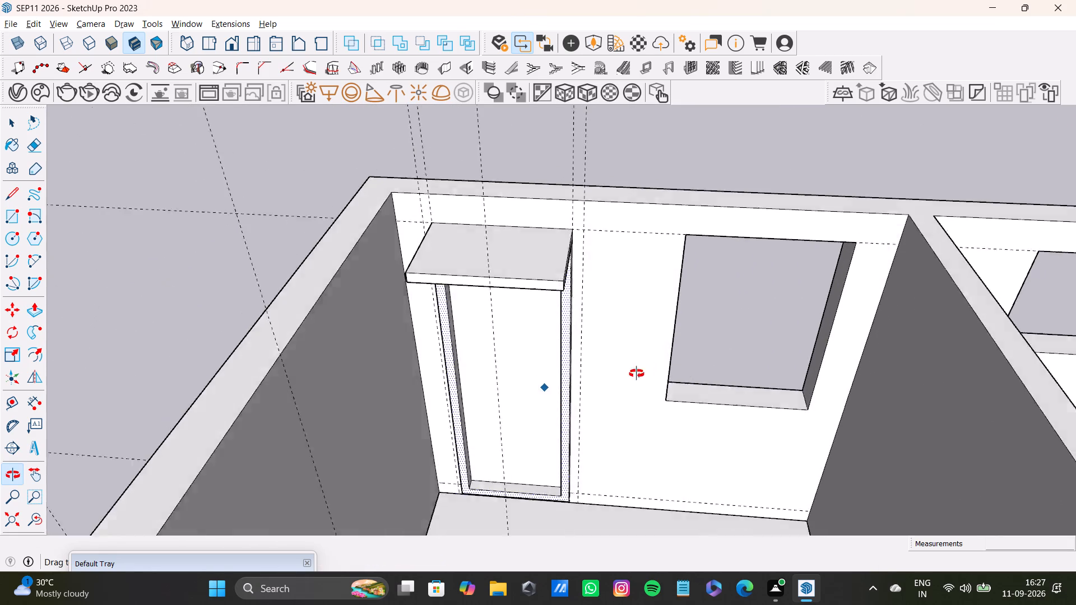
pyautogui.moveTo(637, 374); pyautogui.dragTo(643, 371, button='middle')
pyautogui.scroll(2, 596, 331)
pyautogui.keyDown('shift'); pyautogui.moveTo(572, 315); pyautogui.dragTo(553, 424, button='middle'); pyautogui.keyUp('shift')
pyautogui.moveTo(509, 403); pyautogui.dragTo(403, 365, button='middle')
pyautogui.scroll(2, 410, 363)
pyautogui.press('space')
pyautogui.click(453, 375)
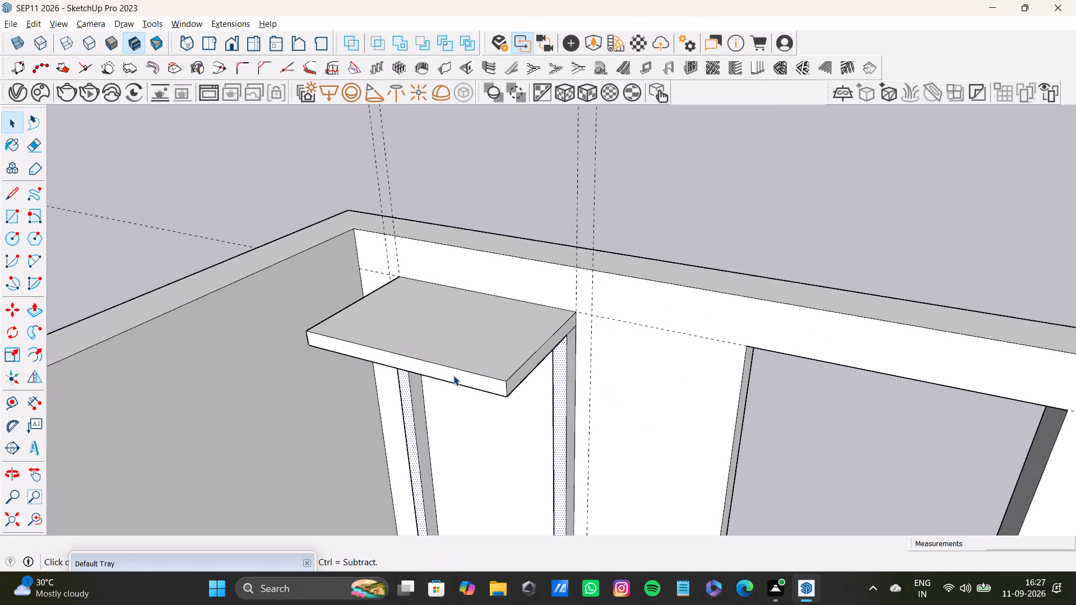
pyautogui.press('p')
pyautogui.moveTo(453, 375); pyautogui.dragTo(516, 351)
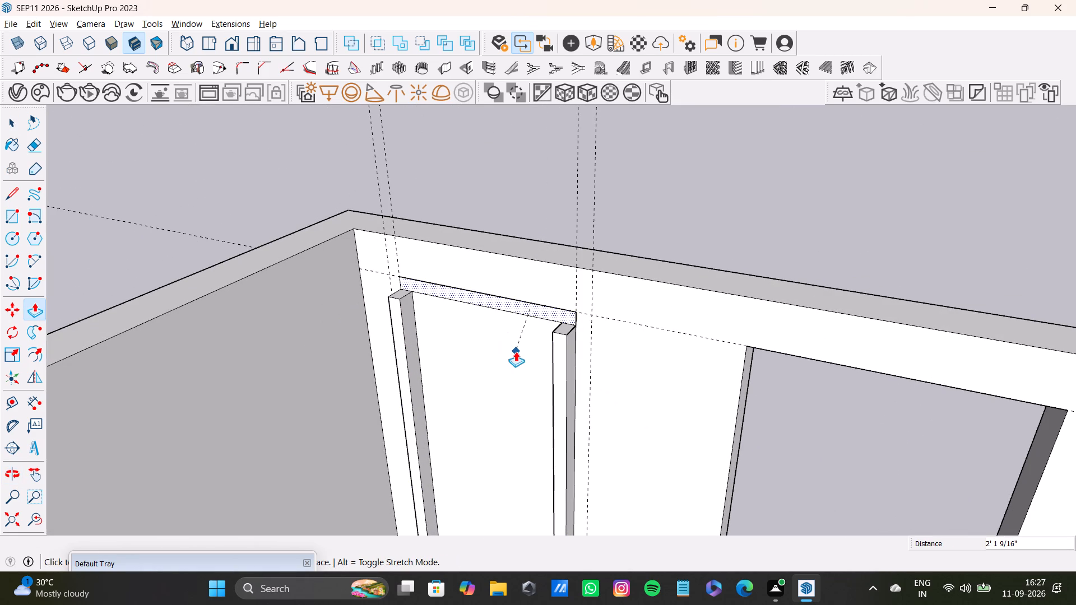
pyautogui.moveTo(516, 351); pyautogui.dragTo(462, 359)
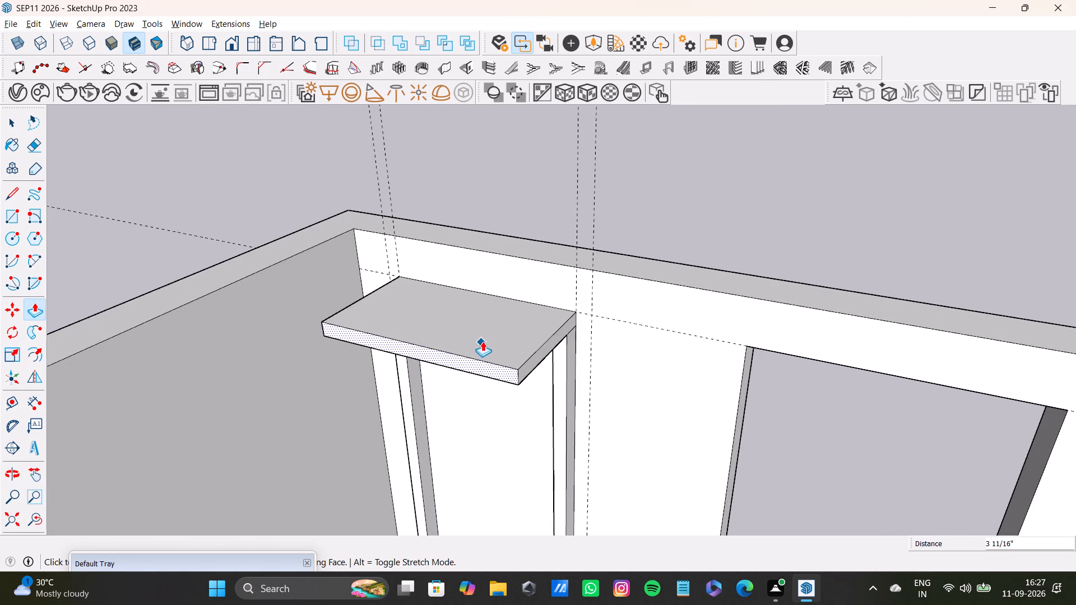
# Examine the frame and its projecting top from several angles around the bedroom.
pyautogui.scroll(-6, 483, 341)
pyautogui.keyDown('shift'); pyautogui.moveTo(482, 396); pyautogui.dragTo(483, 284, button='middle'); pyautogui.keyUp('shift')
pyautogui.scroll(4, 487, 301)
pyautogui.moveTo(485, 304); pyautogui.dragTo(577, 280, button='middle')
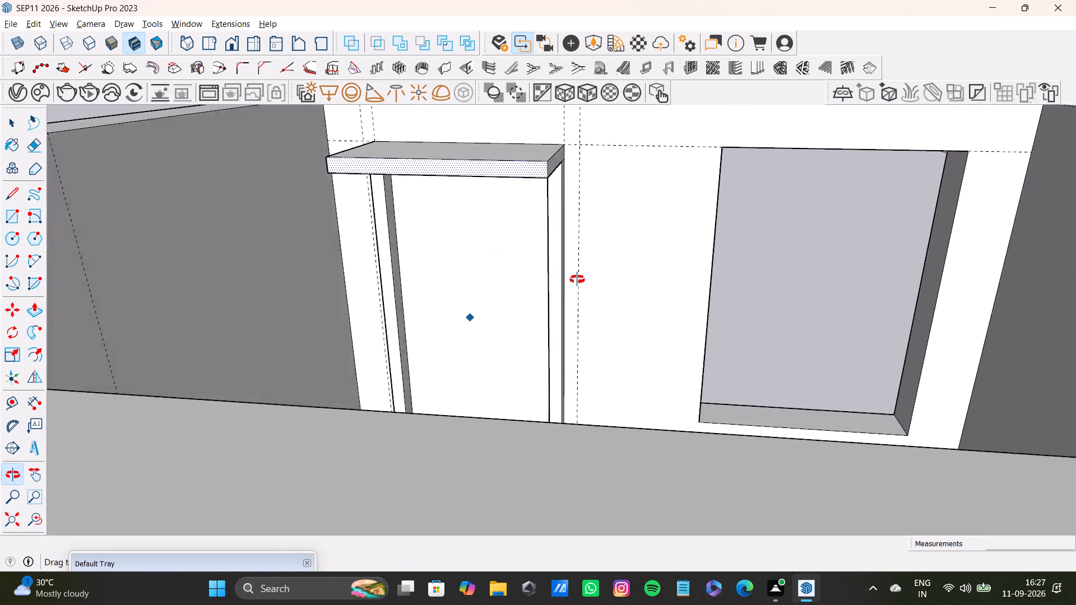
pyautogui.moveTo(577, 280); pyautogui.dragTo(582, 322, button='middle')
pyautogui.scroll(-1, 582, 322)
pyautogui.scroll(3, 510, 313)
pyautogui.moveTo(485, 351); pyautogui.dragTo(484, 437, button='middle')
pyautogui.scroll(-1, 483, 369)
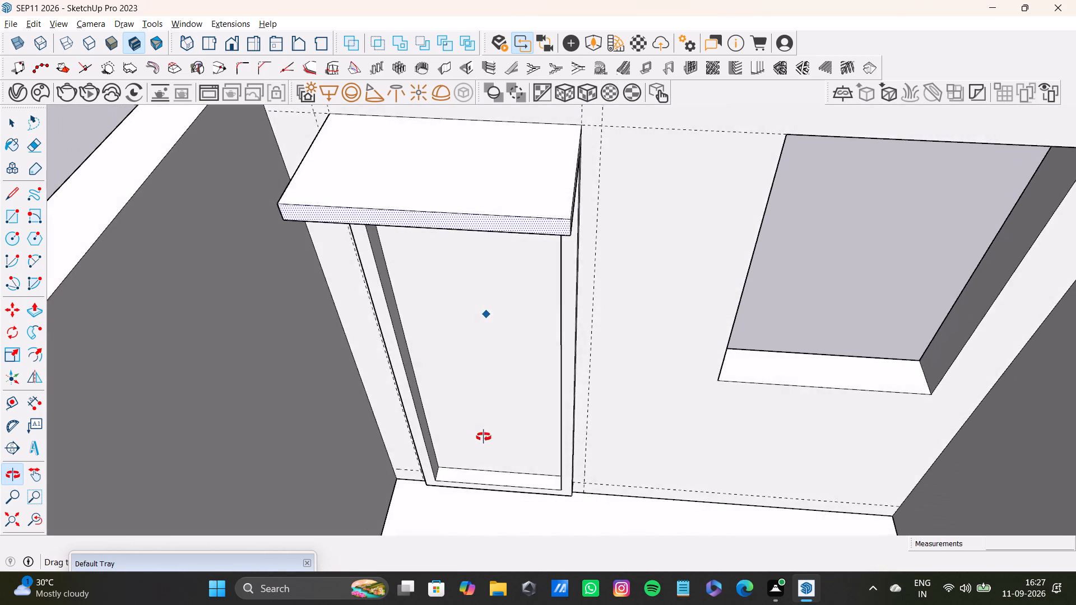
pyautogui.moveTo(484, 437); pyautogui.dragTo(174, 422, button='middle')
pyautogui.scroll(-7, 462, 321)
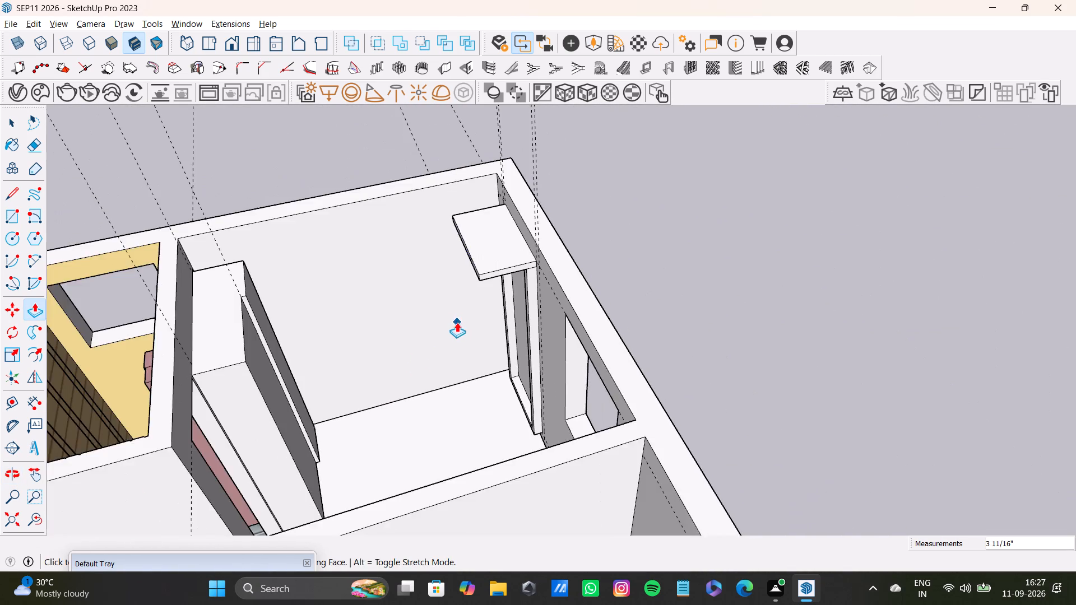
pyautogui.keyDown('shift'); pyautogui.moveTo(457, 322); pyautogui.dragTo(398, 405, button='middle'); pyautogui.keyUp('shift')
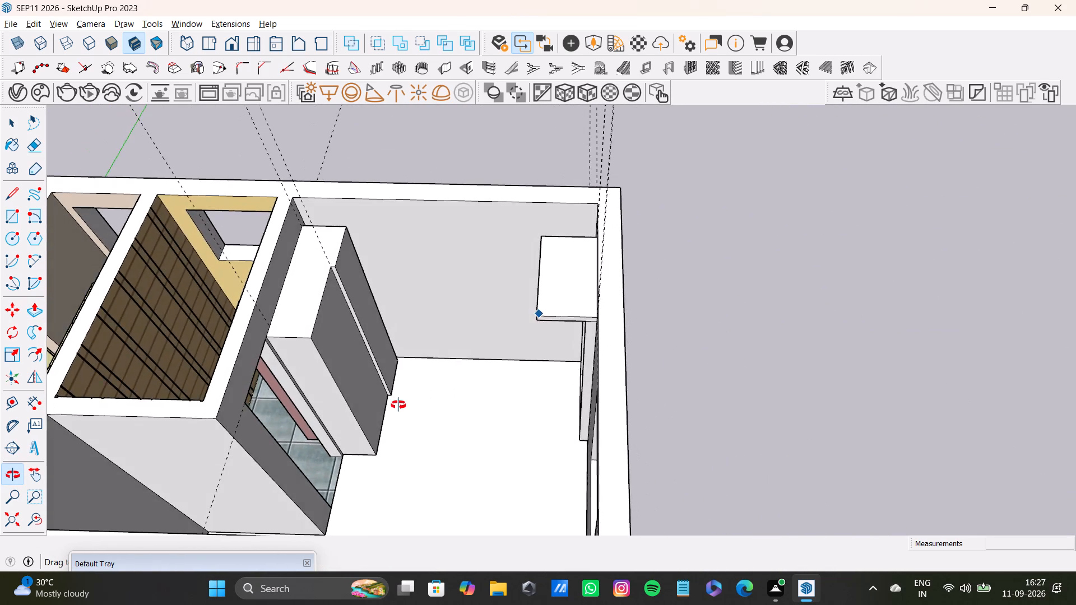
pyautogui.keyDown('shift'); pyautogui.moveTo(398, 405); pyautogui.dragTo(687, 286, button='middle'); pyautogui.keyUp('shift')
# Pull the panel face inside the frame outward from the wall with Push/Pull.
pyautogui.scroll(6, 562, 338)
pyautogui.moveTo(521, 348); pyautogui.dragTo(656, 337, button='middle')
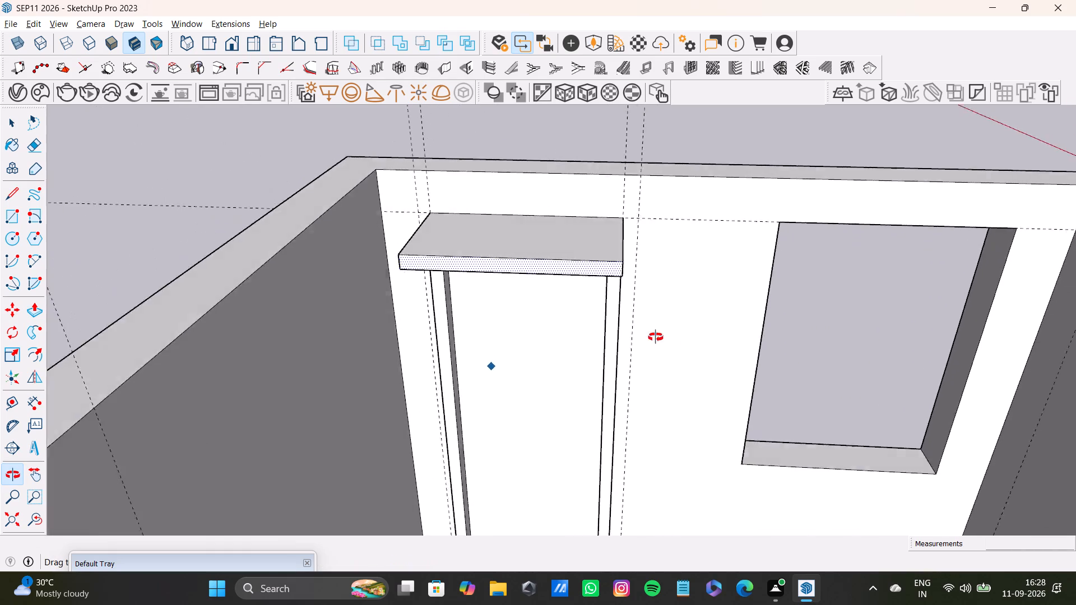
pyautogui.moveTo(656, 337); pyautogui.dragTo(647, 372, button='middle')
pyautogui.scroll(3, 541, 359)
pyautogui.press('space')
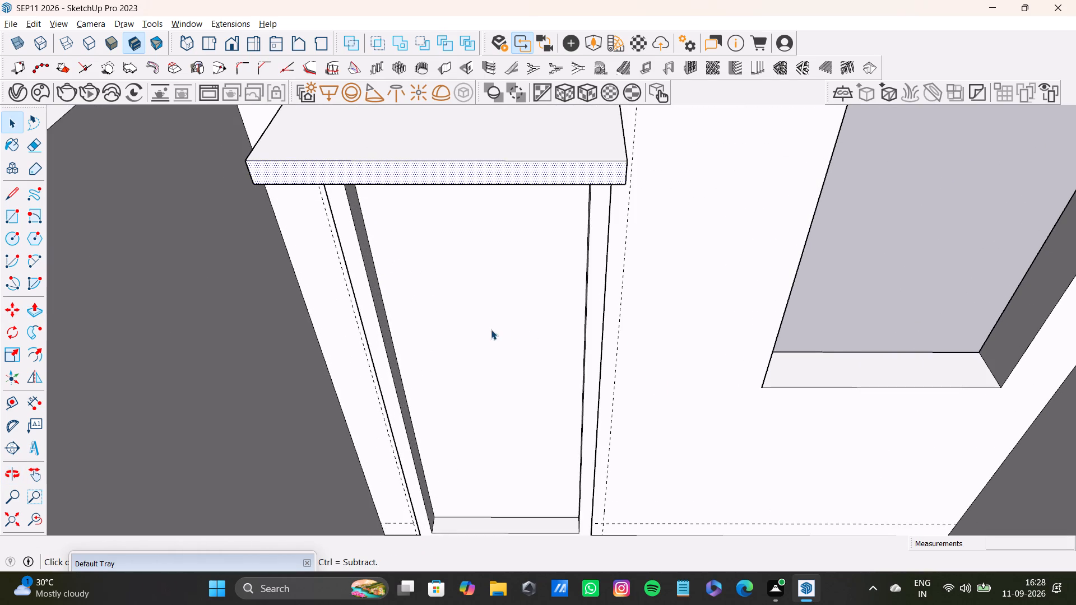
pyautogui.click(491, 329)
pyautogui.press('p')
pyautogui.moveTo(499, 327); pyautogui.dragTo(505, 342)
pyautogui.press('space')
# Push the inner panel face back slightly so it sits recessed within the frame.
pyautogui.scroll(-8, 505, 342)
pyautogui.moveTo(525, 345); pyautogui.dragTo(350, 390, button='middle')
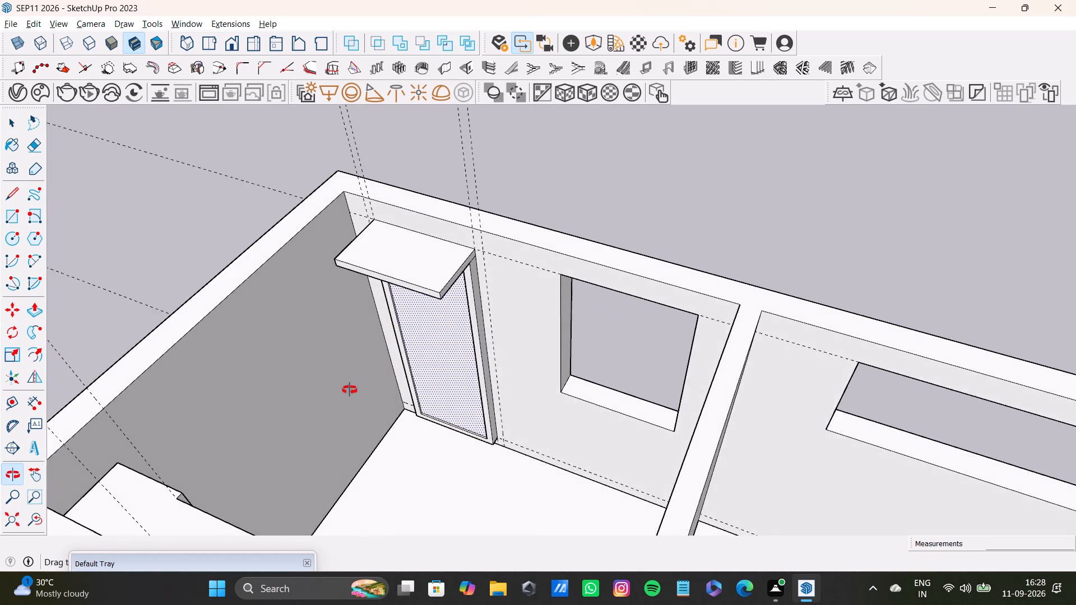
pyautogui.moveTo(350, 390); pyautogui.dragTo(349, 389, button='middle')
pyautogui.scroll(3, 418, 369)
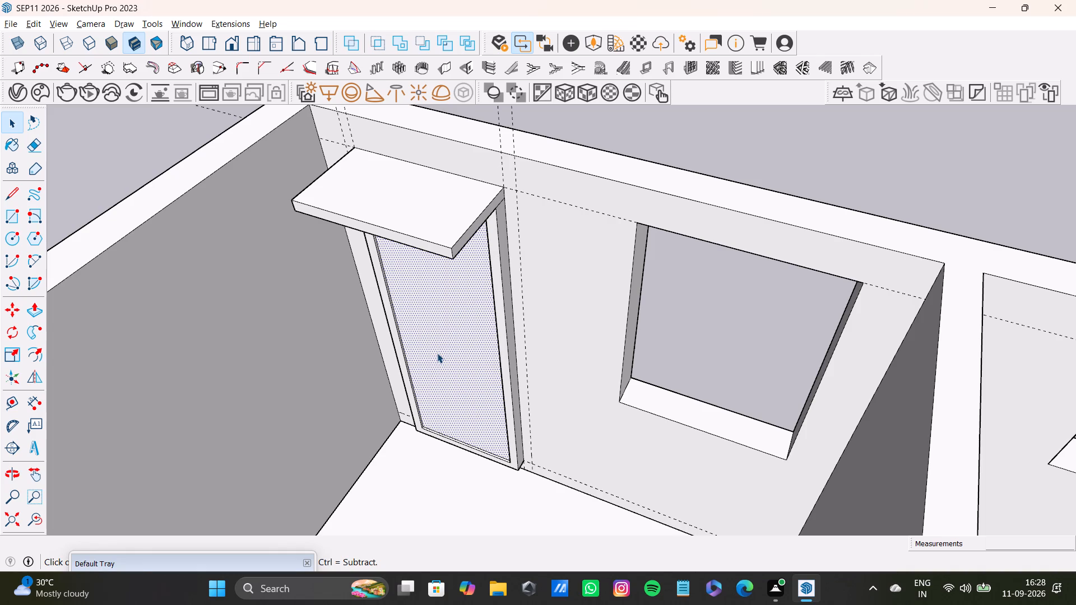
pyautogui.press('p')
pyautogui.click(437, 353)
pyautogui.press('space')
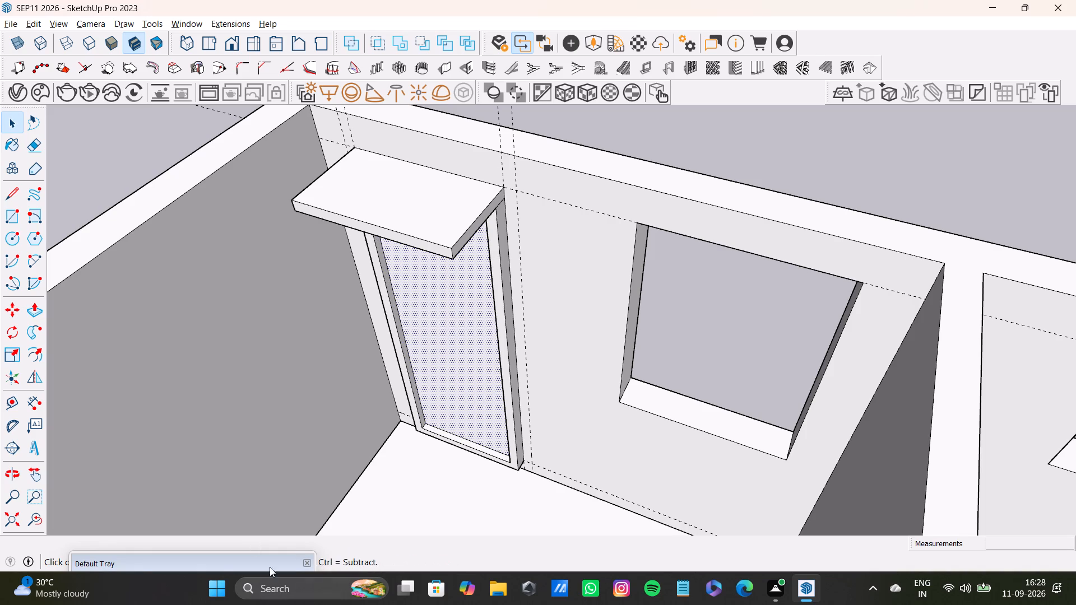